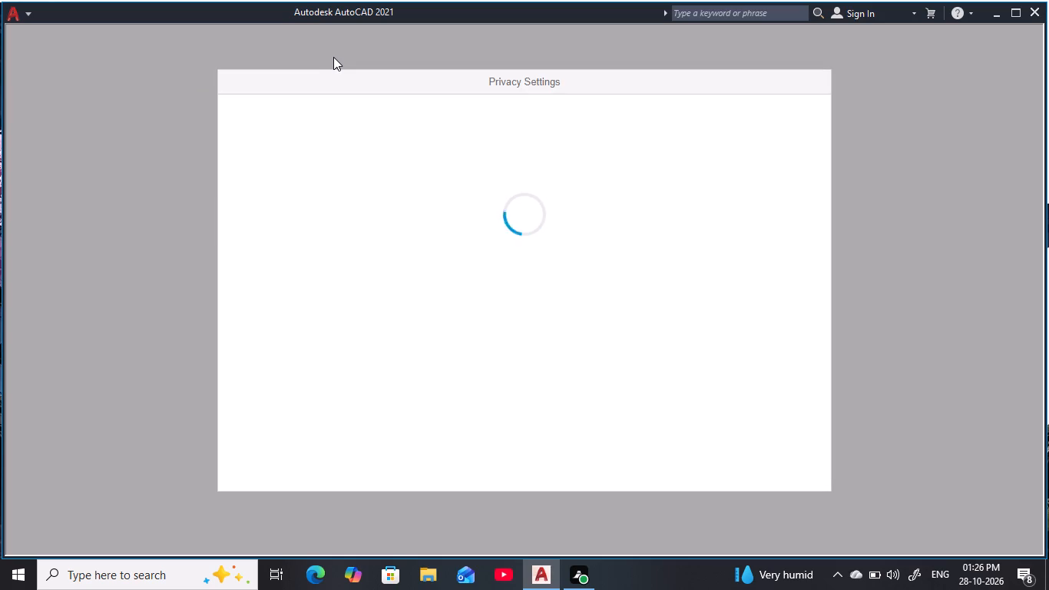
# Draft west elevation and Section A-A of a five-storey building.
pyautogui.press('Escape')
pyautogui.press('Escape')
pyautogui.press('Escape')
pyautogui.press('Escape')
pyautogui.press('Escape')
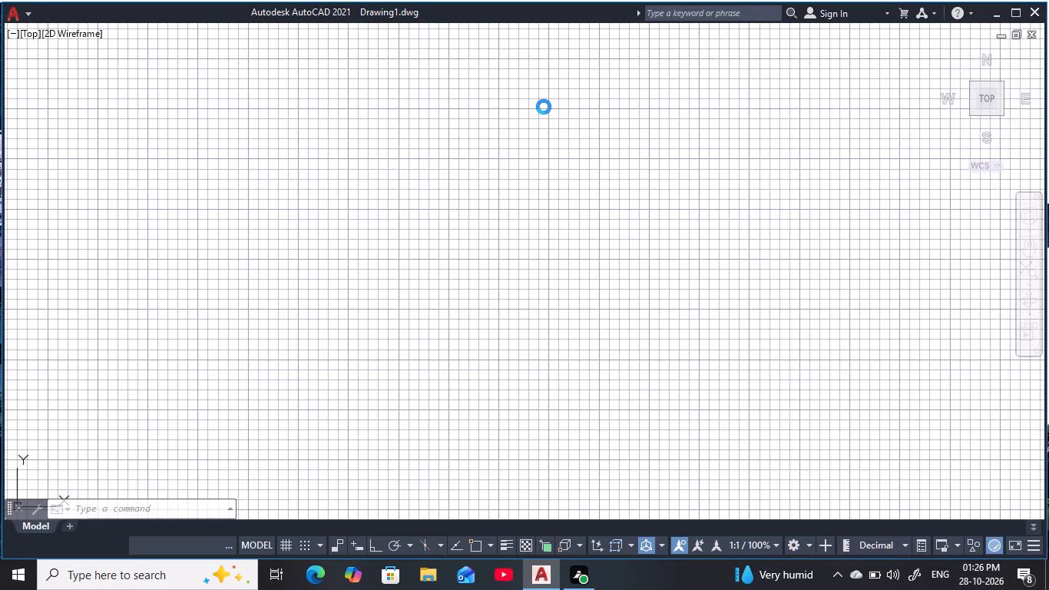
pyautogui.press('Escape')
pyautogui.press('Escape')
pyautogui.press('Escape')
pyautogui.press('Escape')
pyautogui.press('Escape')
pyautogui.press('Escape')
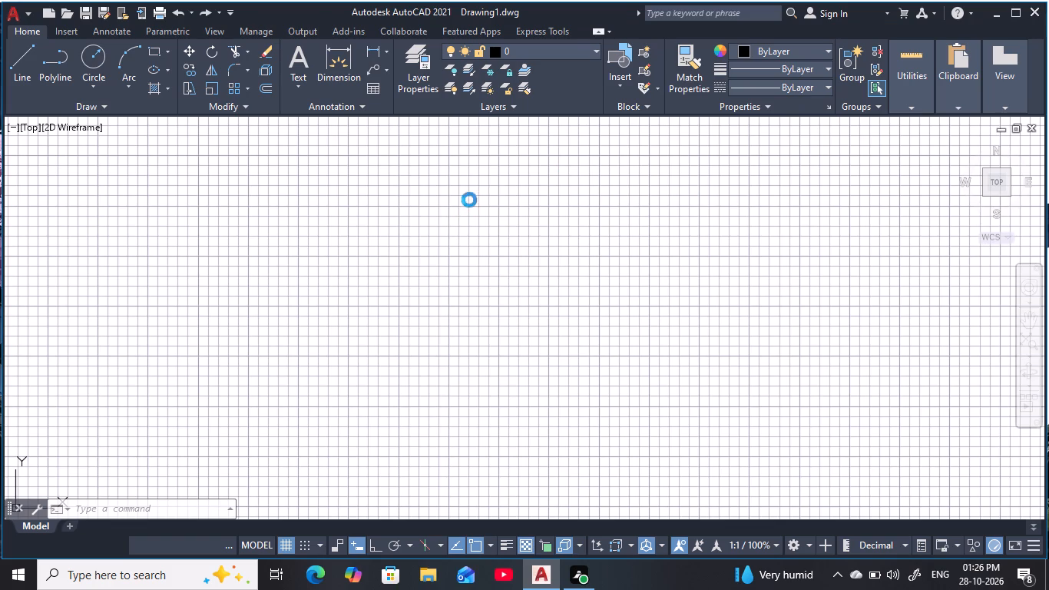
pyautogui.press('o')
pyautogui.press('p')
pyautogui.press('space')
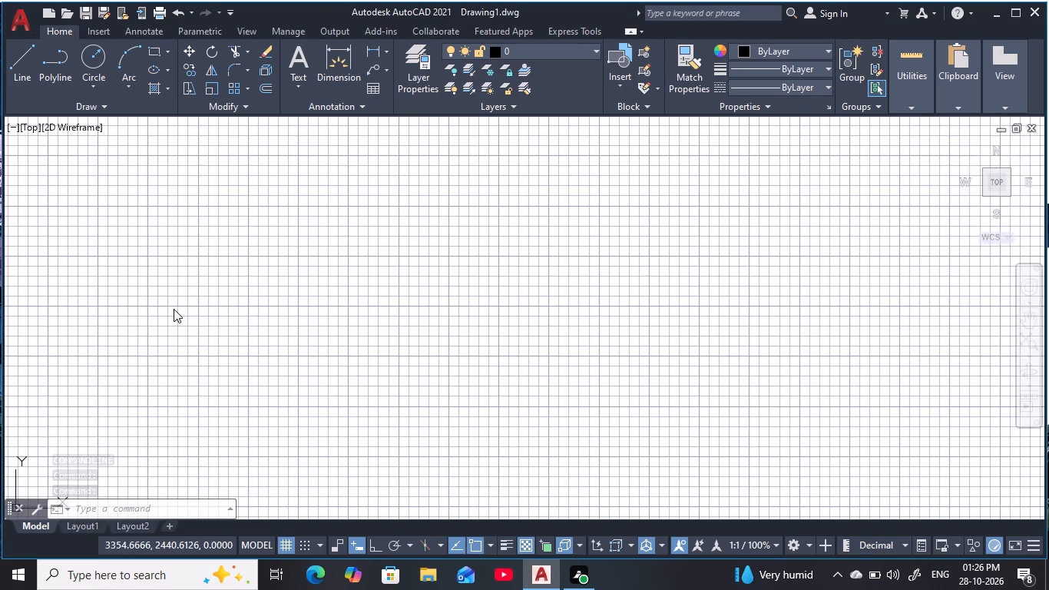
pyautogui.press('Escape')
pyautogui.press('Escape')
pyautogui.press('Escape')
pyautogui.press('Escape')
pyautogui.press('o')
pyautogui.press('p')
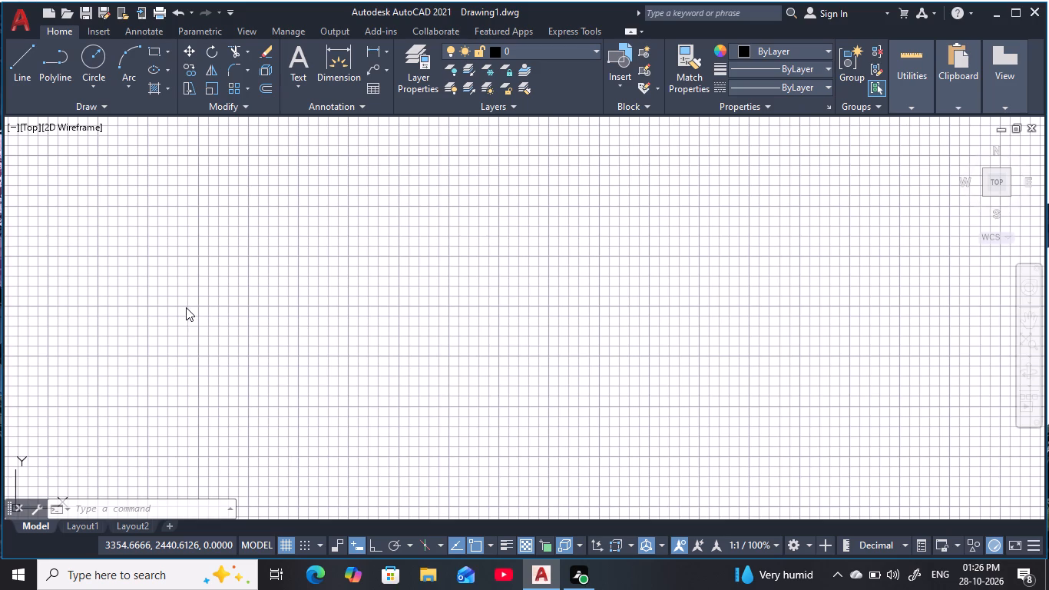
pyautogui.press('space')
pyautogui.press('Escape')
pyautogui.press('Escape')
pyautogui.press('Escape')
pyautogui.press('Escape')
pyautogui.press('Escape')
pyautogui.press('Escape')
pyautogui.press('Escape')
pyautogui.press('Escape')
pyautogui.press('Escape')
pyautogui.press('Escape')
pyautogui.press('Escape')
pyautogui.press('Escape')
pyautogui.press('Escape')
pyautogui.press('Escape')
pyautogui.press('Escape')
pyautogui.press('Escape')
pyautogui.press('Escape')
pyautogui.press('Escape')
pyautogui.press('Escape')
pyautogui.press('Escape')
# Open the Options dialog with the OP command.
pyautogui.press('o')
pyautogui.press('p')
pyautogui.press('space')
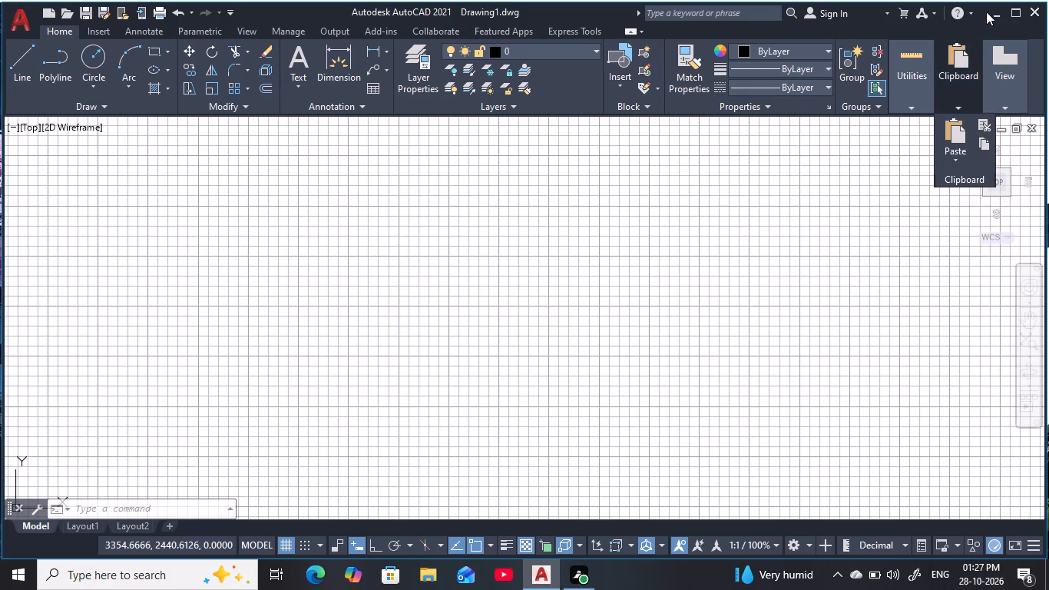
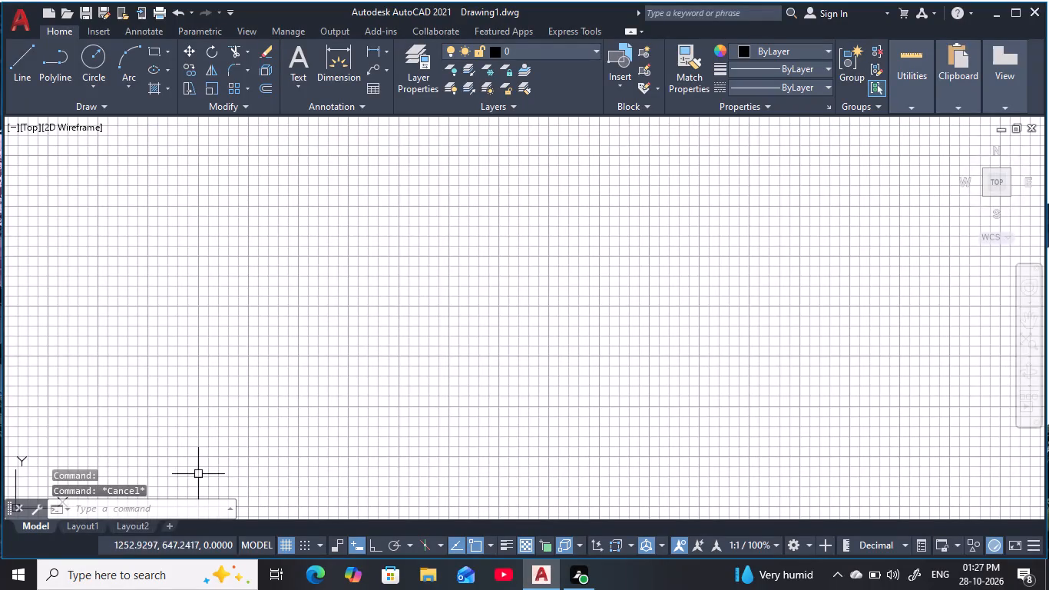
# Enable maintaining a log file in the Open and Save options and apply the change.
pyautogui.press('o')
pyautogui.press('p')
pyautogui.press('space')
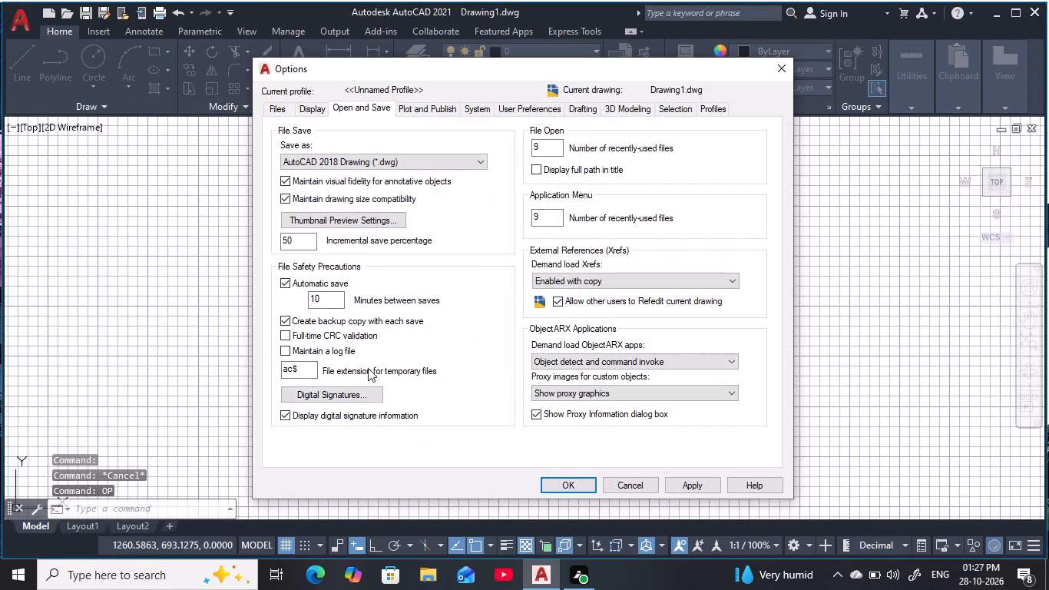
pyautogui.click(290, 350)
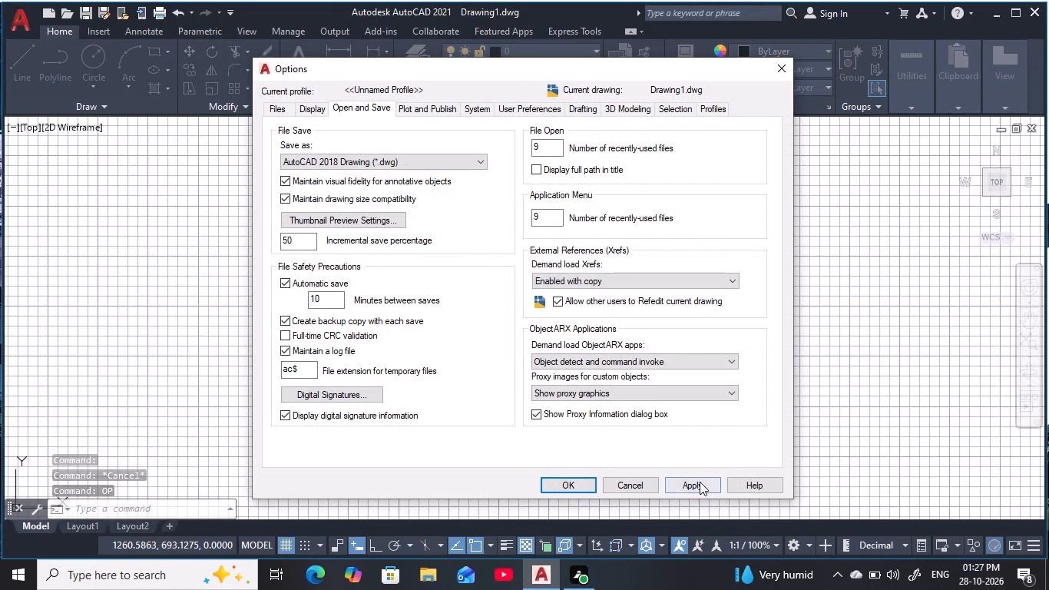
pyautogui.click(700, 482)
pyautogui.click(577, 482)
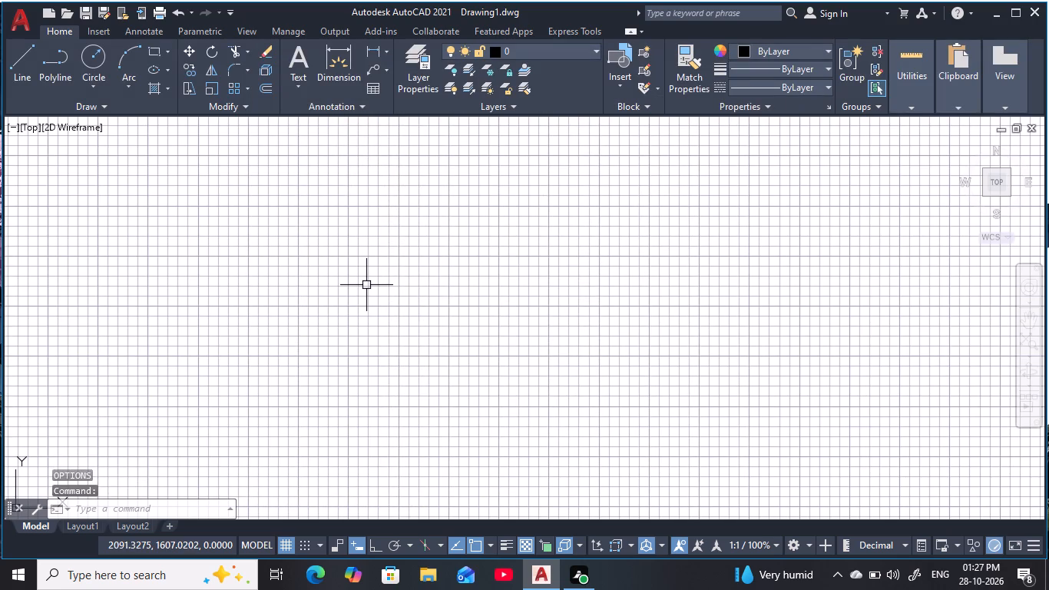
pyautogui.press('Escape')
pyautogui.press('Escape')
pyautogui.press('Escape')
pyautogui.press('Escape')
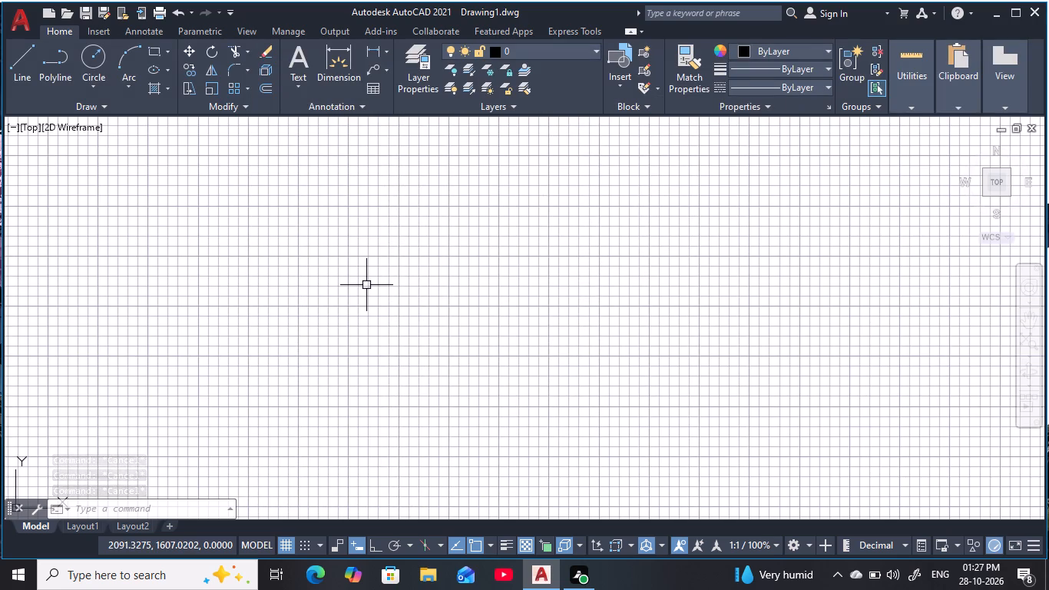
pyautogui.press('Escape')
pyautogui.press('Escape')
pyautogui.press('Escape')
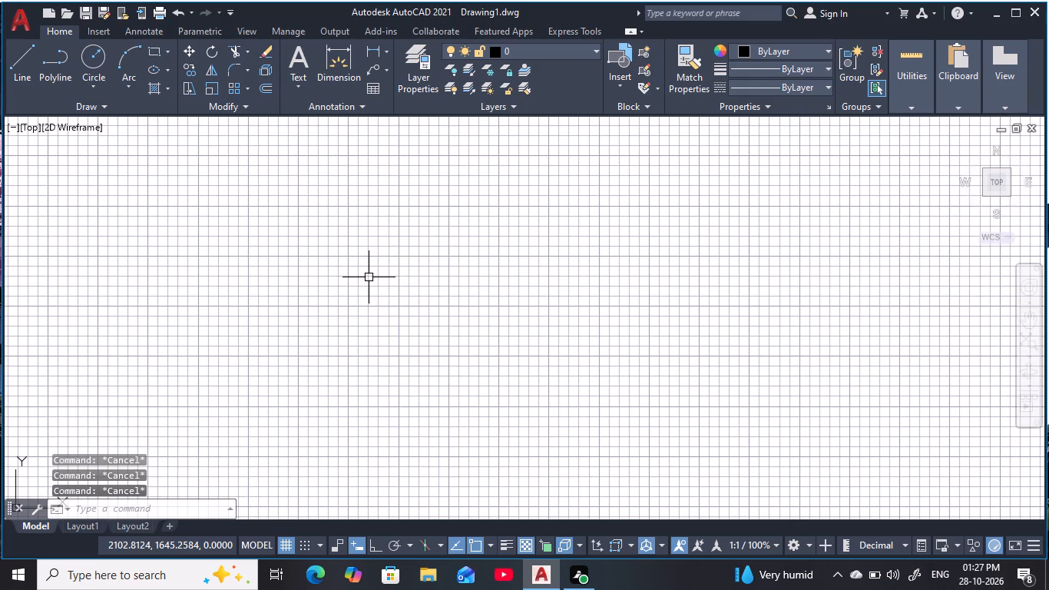
# Turn on session logging with the LOGFILEON command.
pyautogui.write('LO')
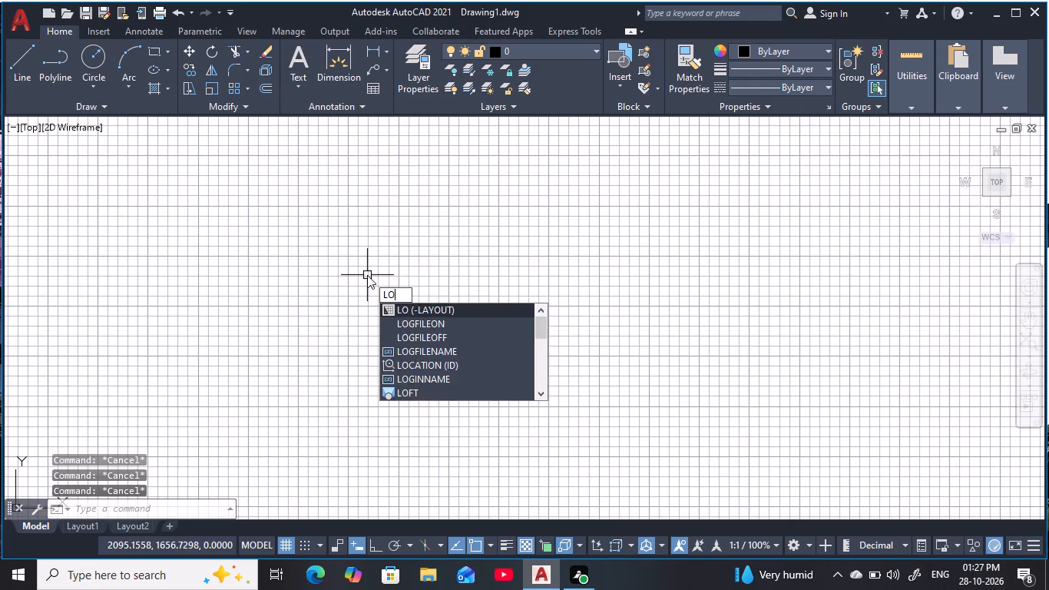
pyautogui.press('g')
pyautogui.click(446, 305)
pyautogui.press('Escape')
pyautogui.press('Escape')
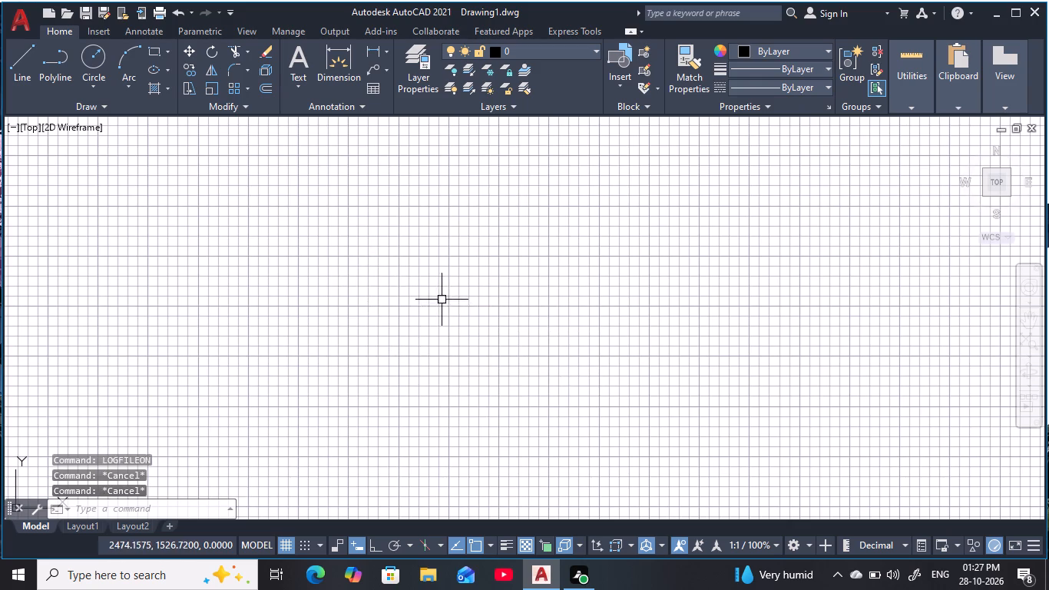
pyautogui.press('Escape')
pyautogui.press('Escape')
pyautogui.press('Escape')
pyautogui.press('Escape')
pyautogui.press('Escape')
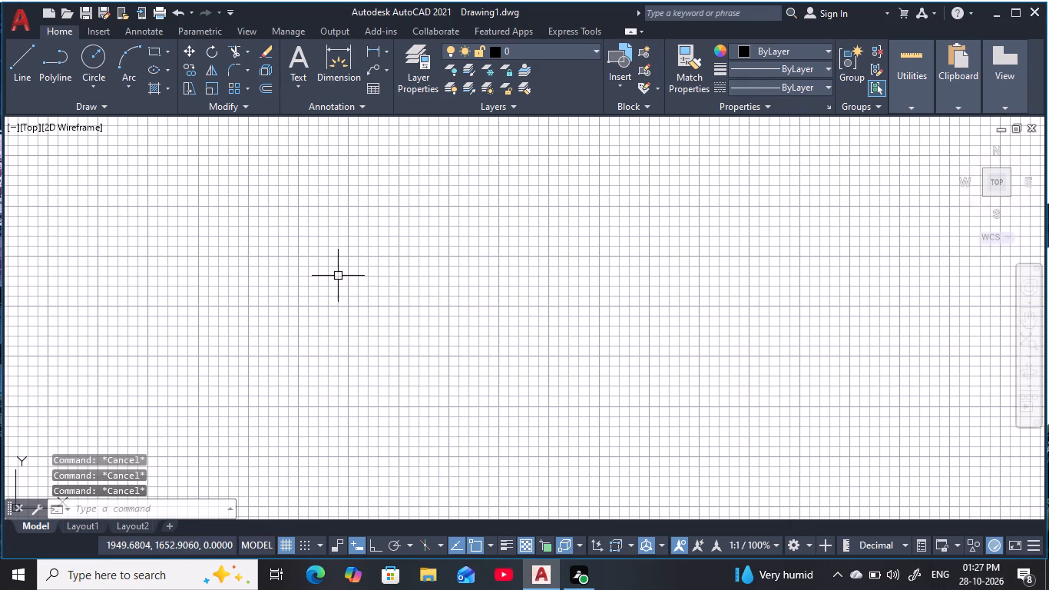
# Turn off the grid display in the drawing area.
pyautogui.press('F7')
pyautogui.press('Escape')
pyautogui.press('Escape')
pyautogui.press('Escape')
pyautogui.press('Escape')
pyautogui.press('Escape')
pyautogui.press('Escape')
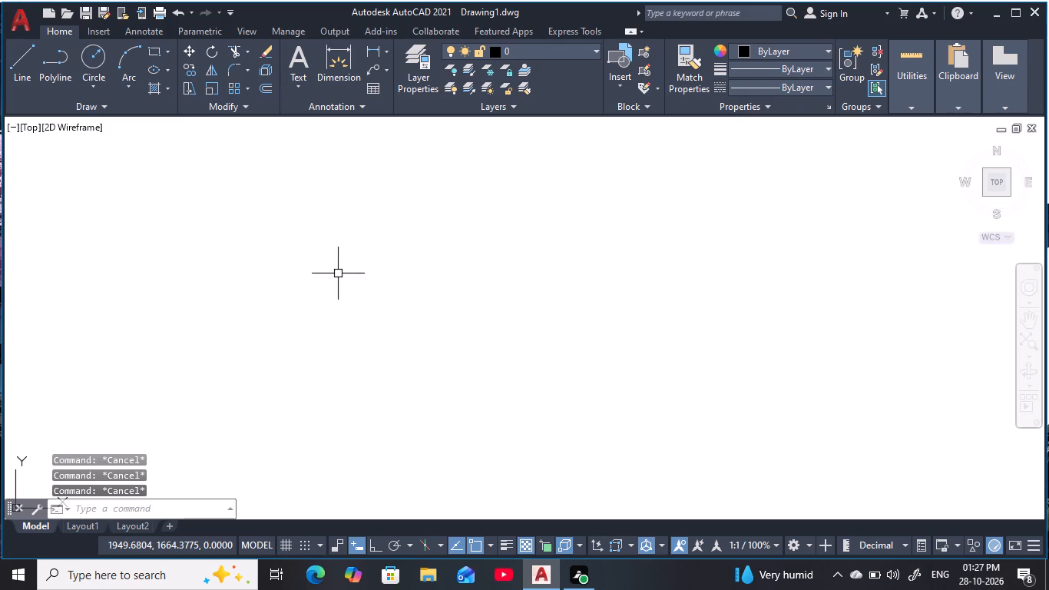
pyautogui.press('Escape')
pyautogui.press('Escape')
pyautogui.press('Escape')
# Set the drawing units to Engineering length with 0'-0" precision and Inches as the insertion scale.
pyautogui.write('UN')
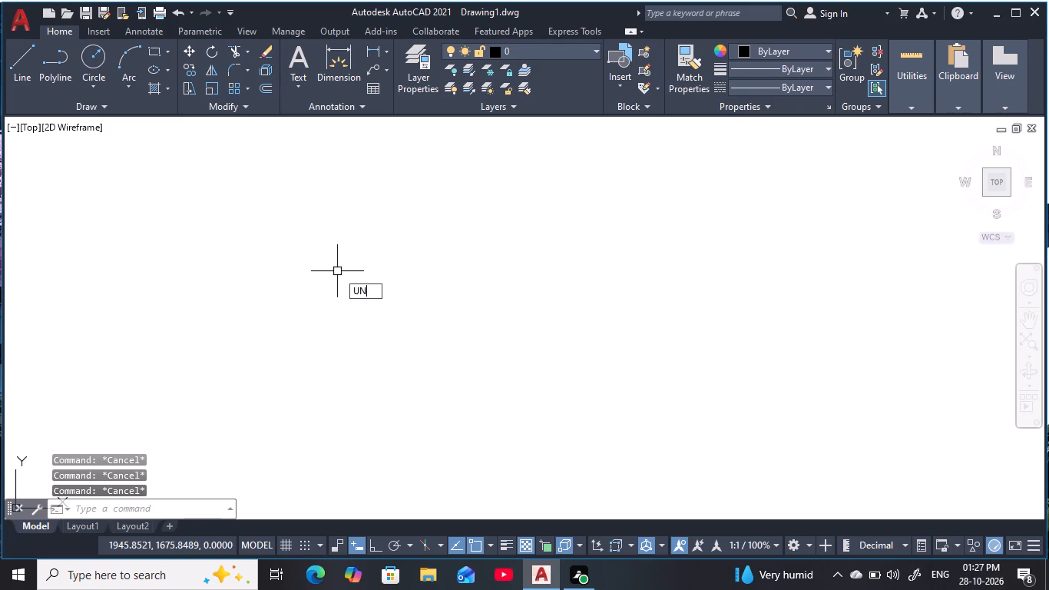
pyautogui.press('space')
pyautogui.click(475, 168)
pyautogui.click(474, 174)
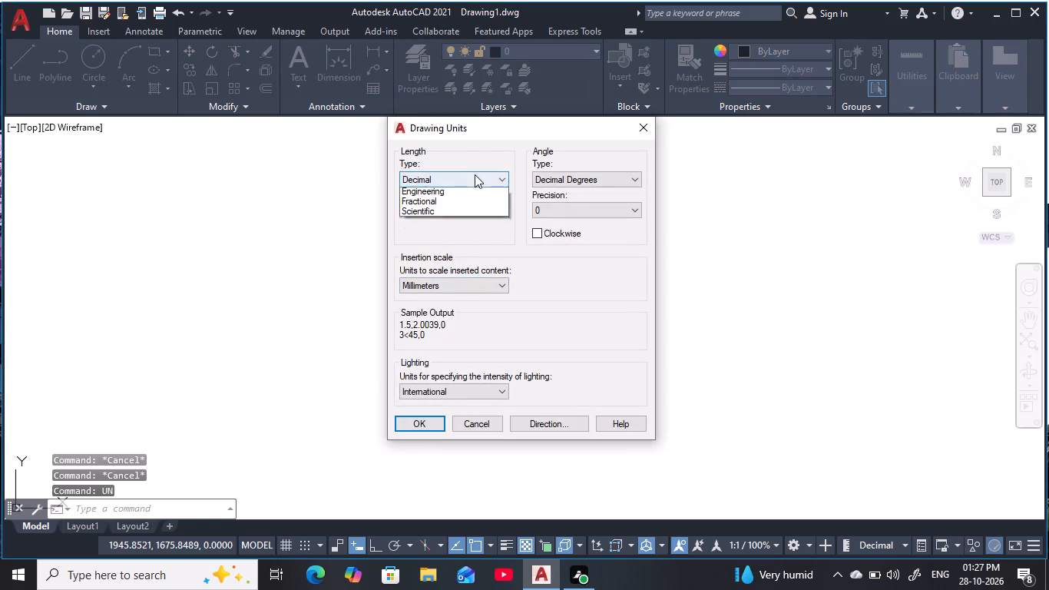
pyautogui.click(469, 210)
pyautogui.click(472, 201)
pyautogui.click(470, 208)
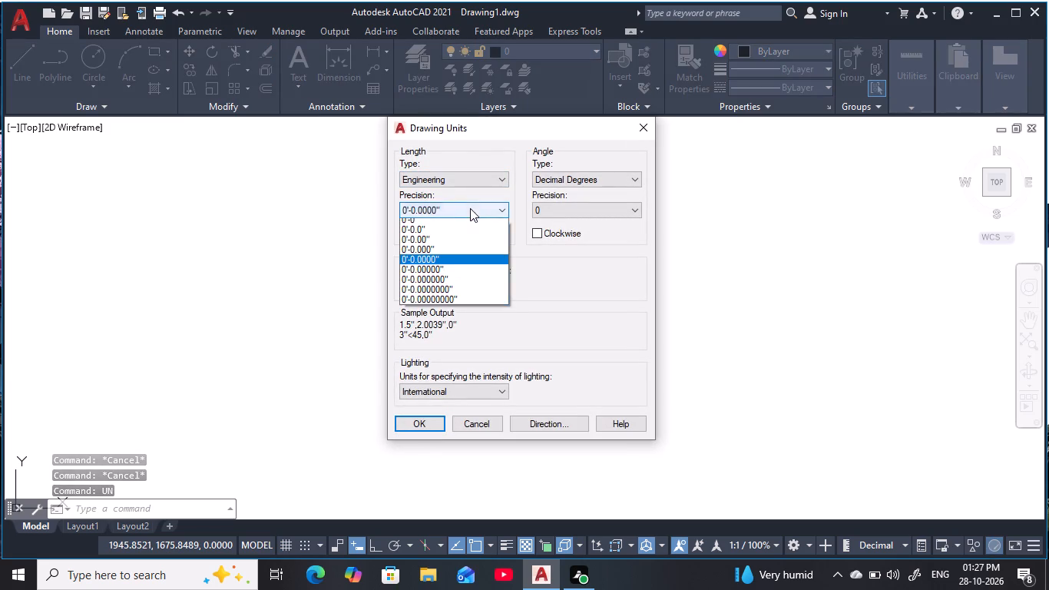
pyautogui.click(442, 223)
pyautogui.click(462, 289)
pyautogui.click(451, 309)
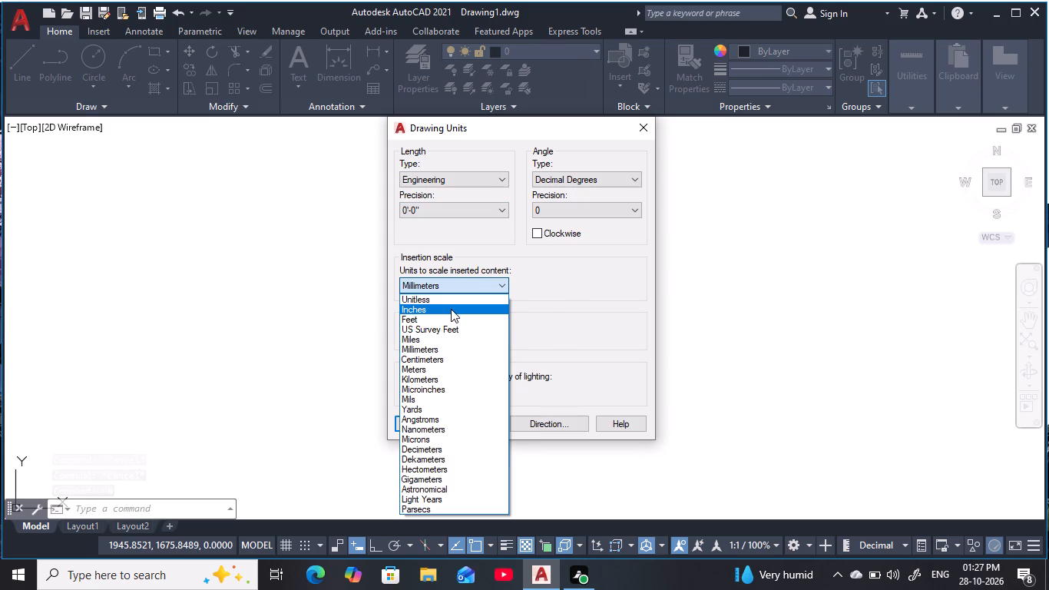
pyautogui.click(424, 431)
pyautogui.press('Escape')
pyautogui.press('Escape')
pyautogui.press('Escape')
pyautogui.press('Escape')
pyautogui.press('Escape')
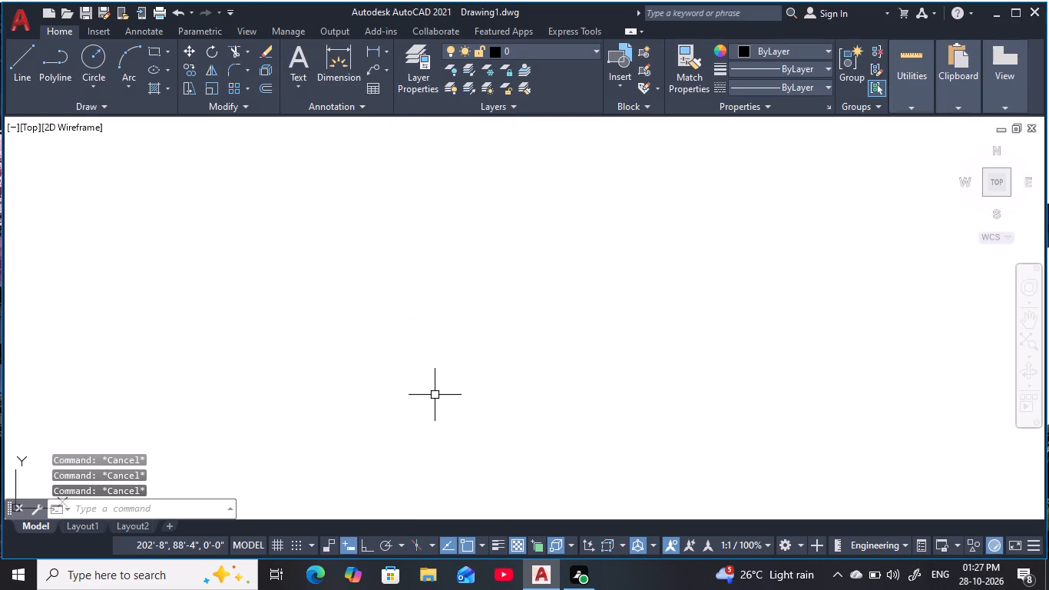
# Modify the ISO-25 dimension style's primary units to Engineering format with 0'-0" precision.
pyautogui.write('D')
pyautogui.press('space')
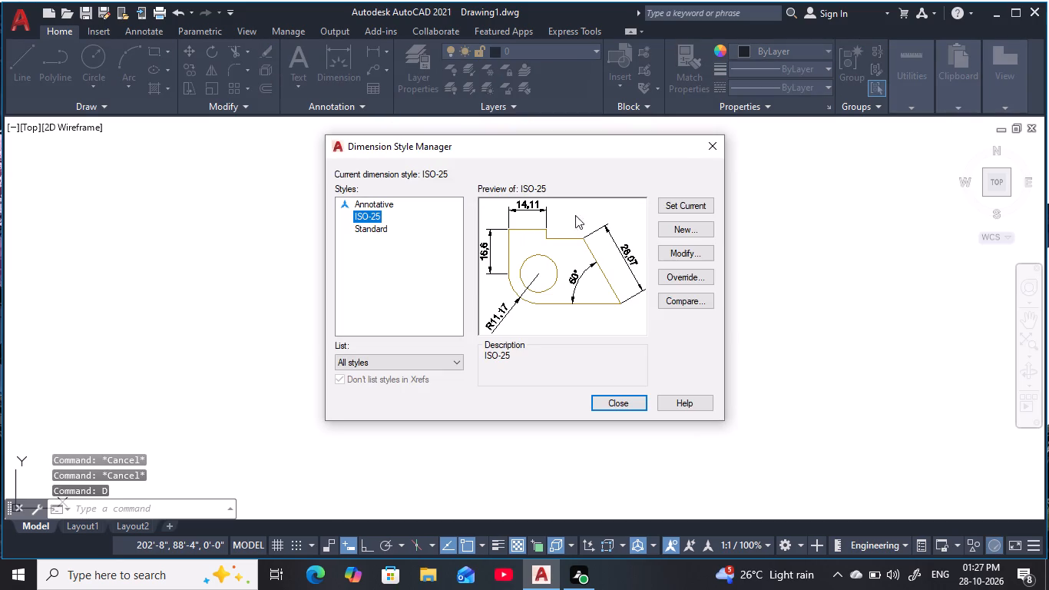
pyautogui.click(670, 257)
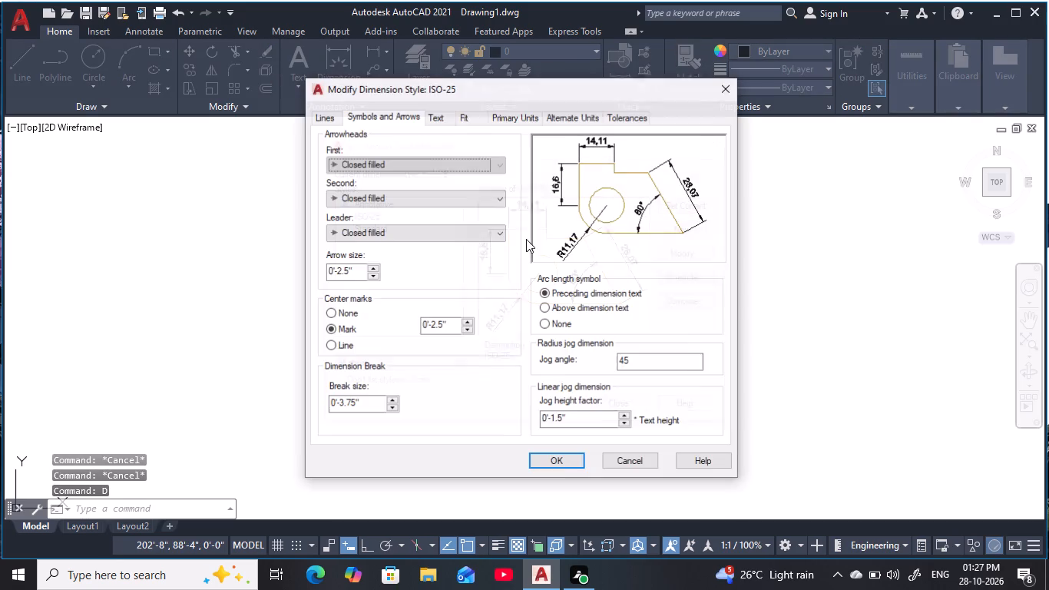
pyautogui.click(534, 111)
pyautogui.click(465, 144)
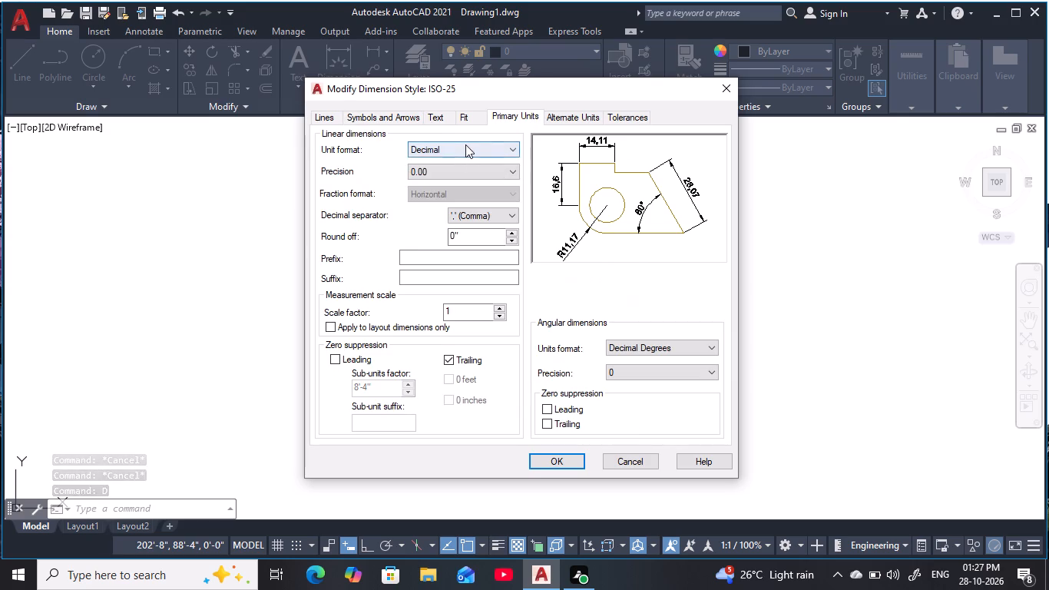
pyautogui.click(448, 179)
pyautogui.click(462, 161)
pyautogui.click(465, 170)
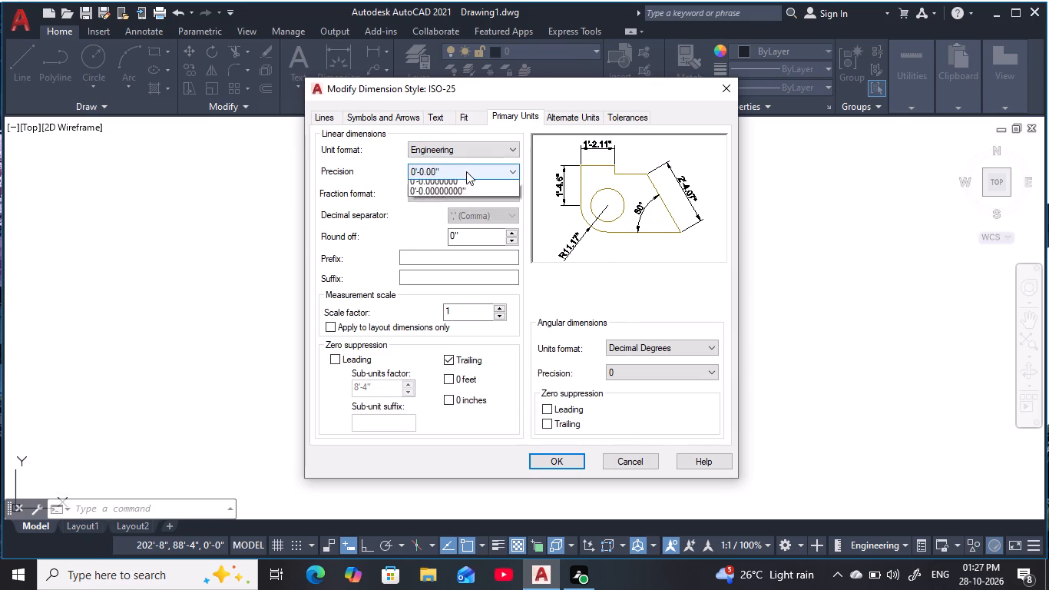
pyautogui.click(452, 188)
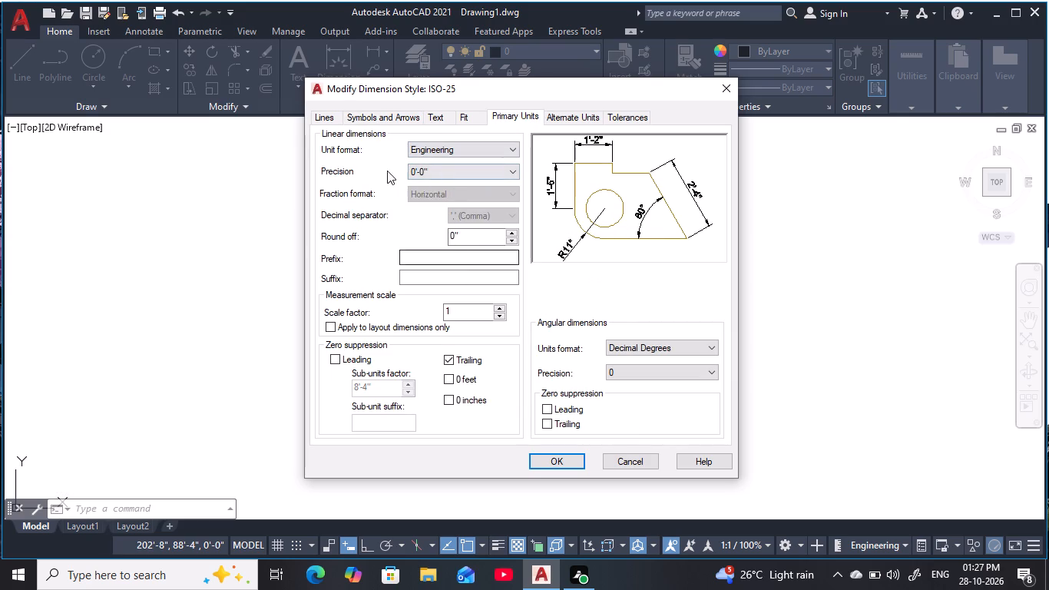
# Set the ISO-25 dimension text height to 9 inches.
pyautogui.click(438, 120)
pyautogui.moveTo(501, 231); pyautogui.dragTo(409, 226)
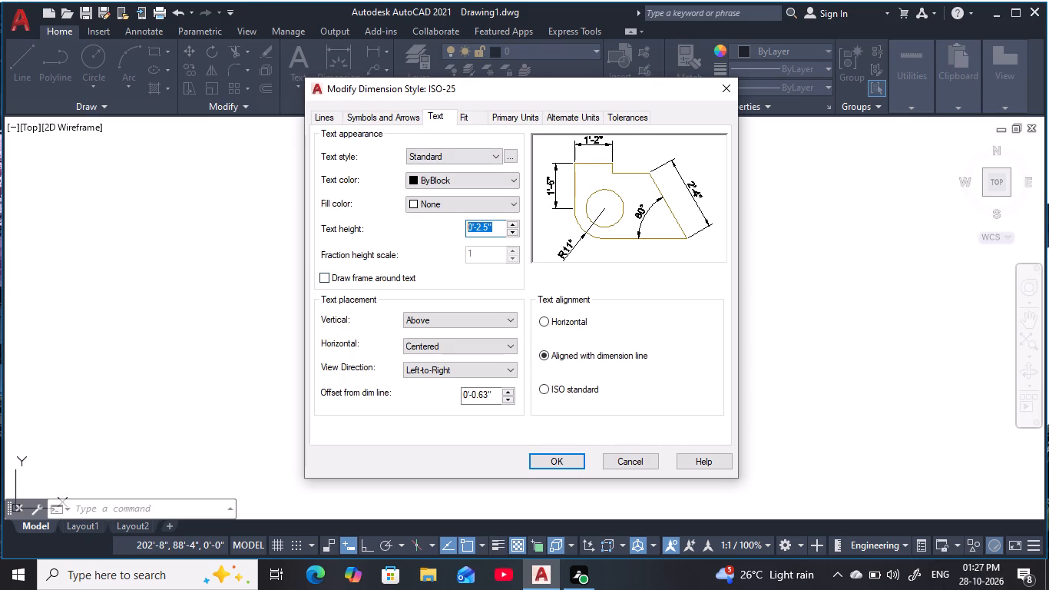
pyautogui.moveTo(409, 226); pyautogui.dragTo(382, 227)
pyautogui.press('9')
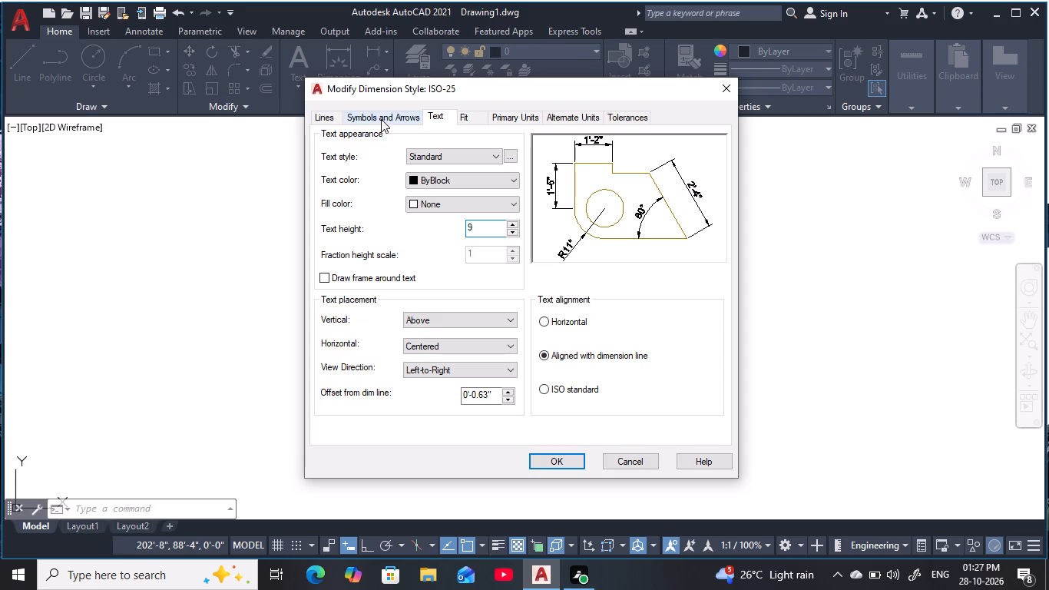
# Set the ISO-25 dimension arrow size to 4.5 inches and accept the style changes.
pyautogui.click(382, 115)
pyautogui.moveTo(360, 267); pyautogui.dragTo(271, 272)
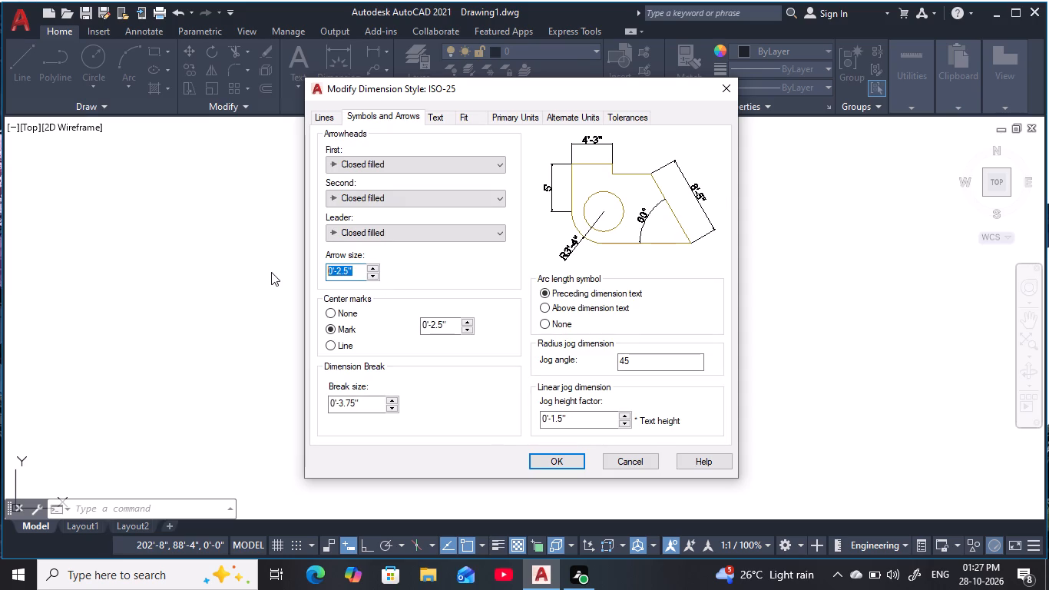
pyautogui.press('4')
pyautogui.press(',')
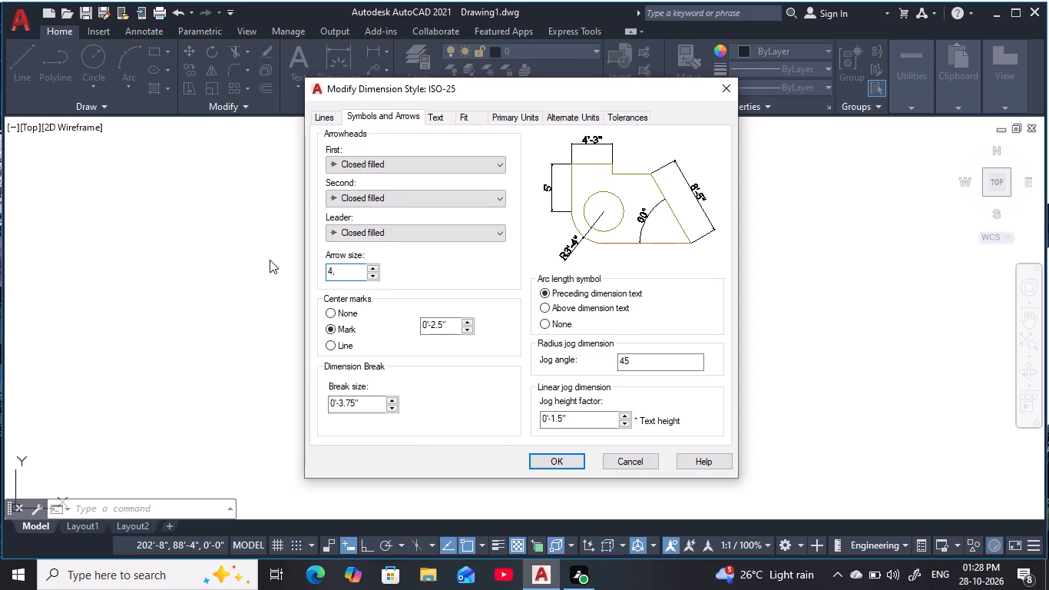
pyautogui.press('BackSpace')
pyautogui.press('.')
pyautogui.press('5')
pyautogui.press('Return')
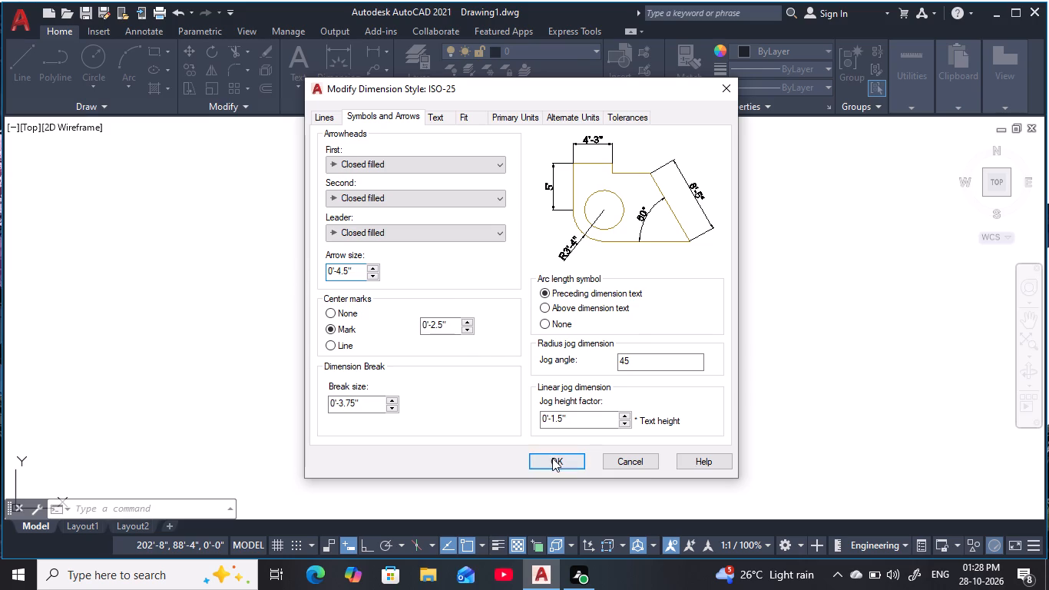
pyautogui.click(552, 458)
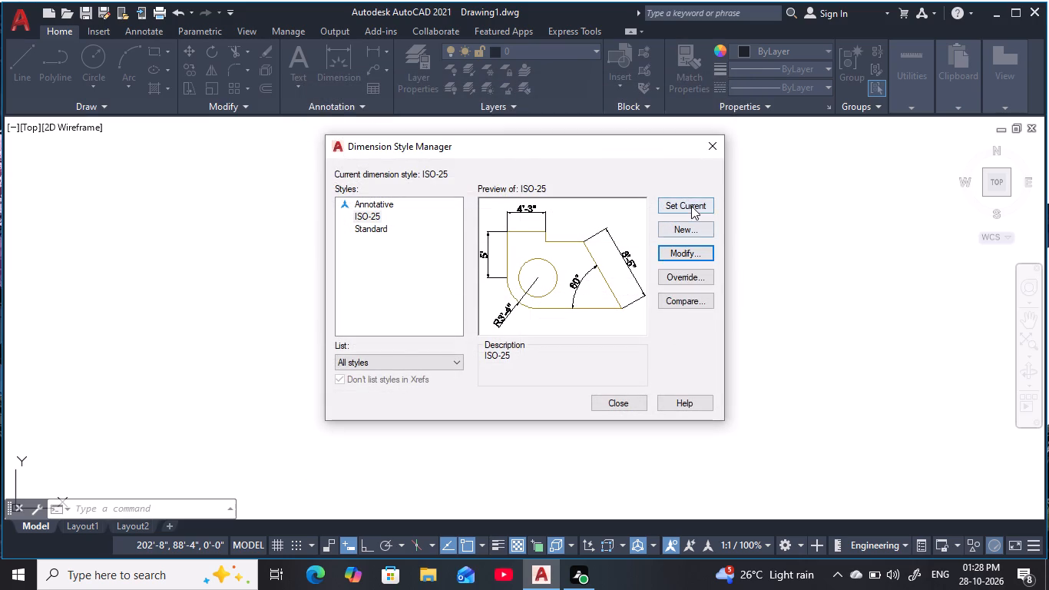
# Make ISO-25 the current dimension style and close the Dimension Style Manager.
pyautogui.doubleClick(691, 205)
pyautogui.click(627, 397)
pyautogui.press('Escape')
pyautogui.press('Escape')
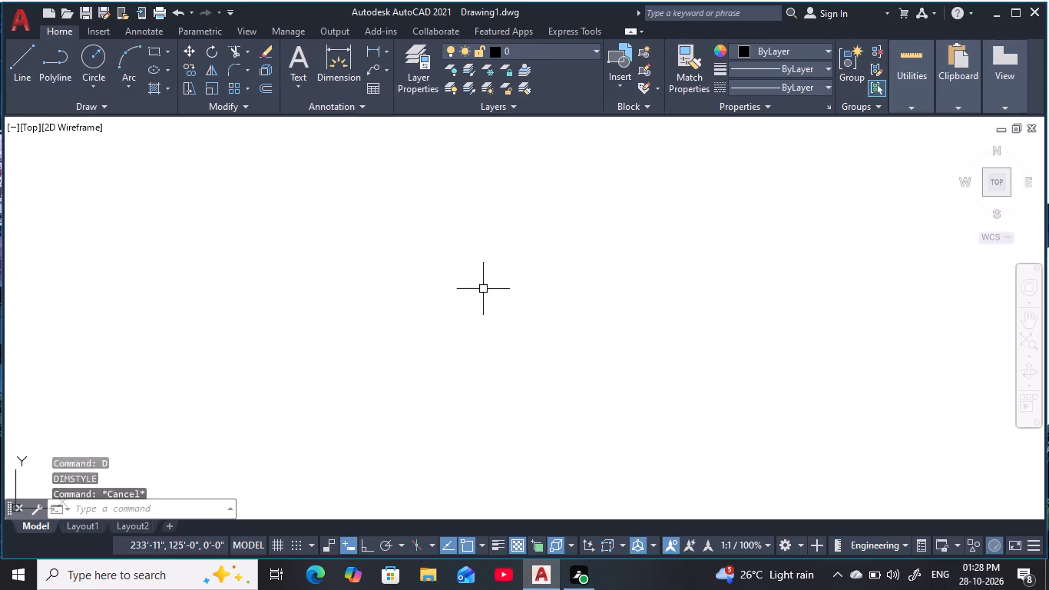
pyautogui.press('Escape')
pyautogui.press('Escape')
pyautogui.press('Escape')
pyautogui.press('Escape')
pyautogui.press('Escape')
pyautogui.press('Escape')
pyautogui.press('Escape')
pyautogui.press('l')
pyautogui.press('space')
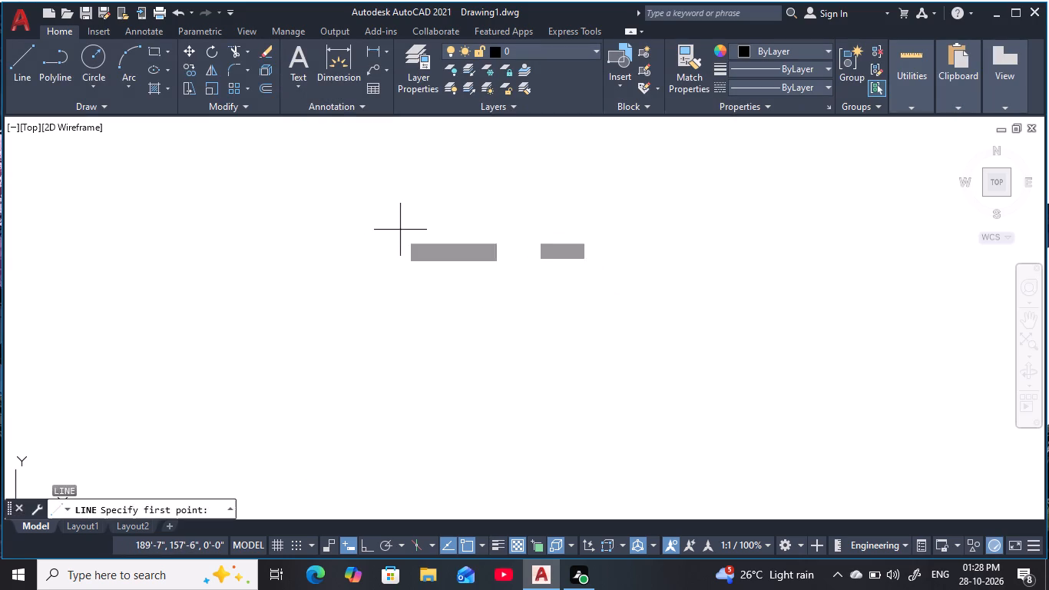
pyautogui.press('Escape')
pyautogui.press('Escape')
# Draw a horizontal construction line across the lower part of the drawing area with XLINE.
pyautogui.press('x')
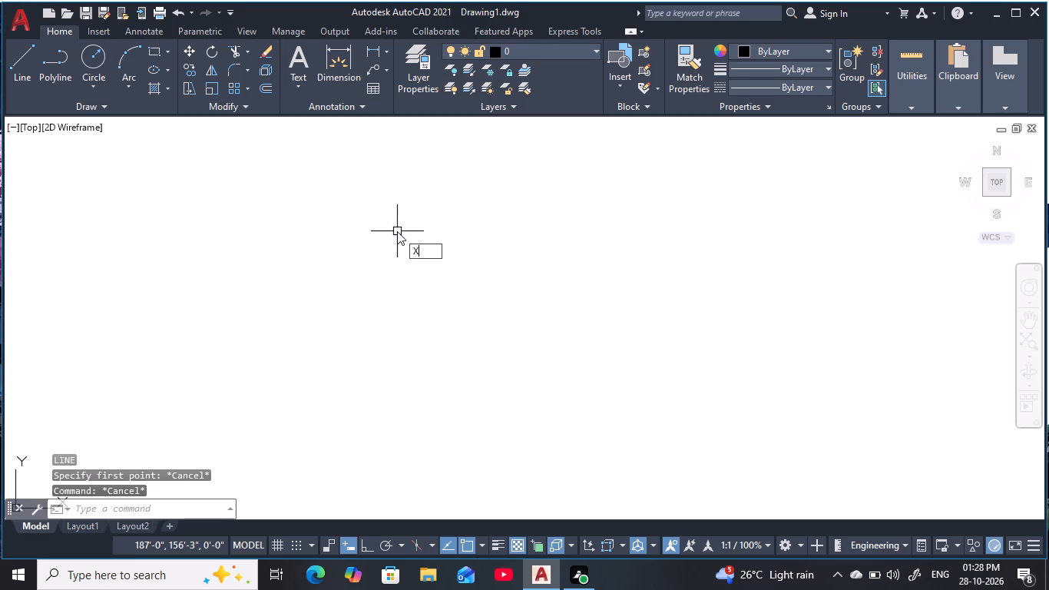
pyautogui.write('L')
pyautogui.press('space')
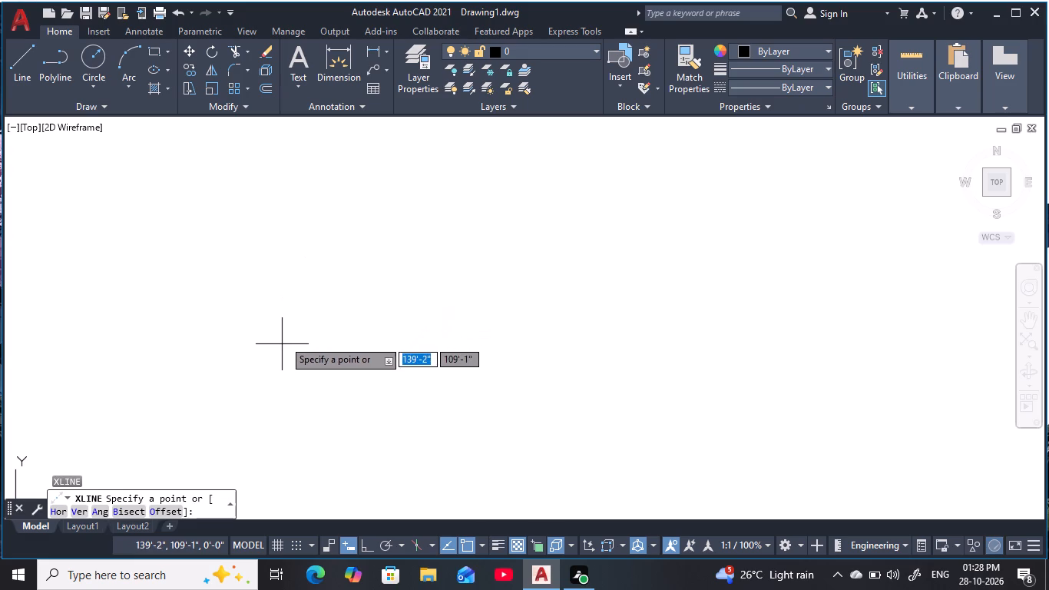
pyautogui.press('h')
pyautogui.press('space')
pyautogui.click(346, 439)
pyautogui.press('Escape')
pyautogui.press('Escape')
pyautogui.press('Escape')
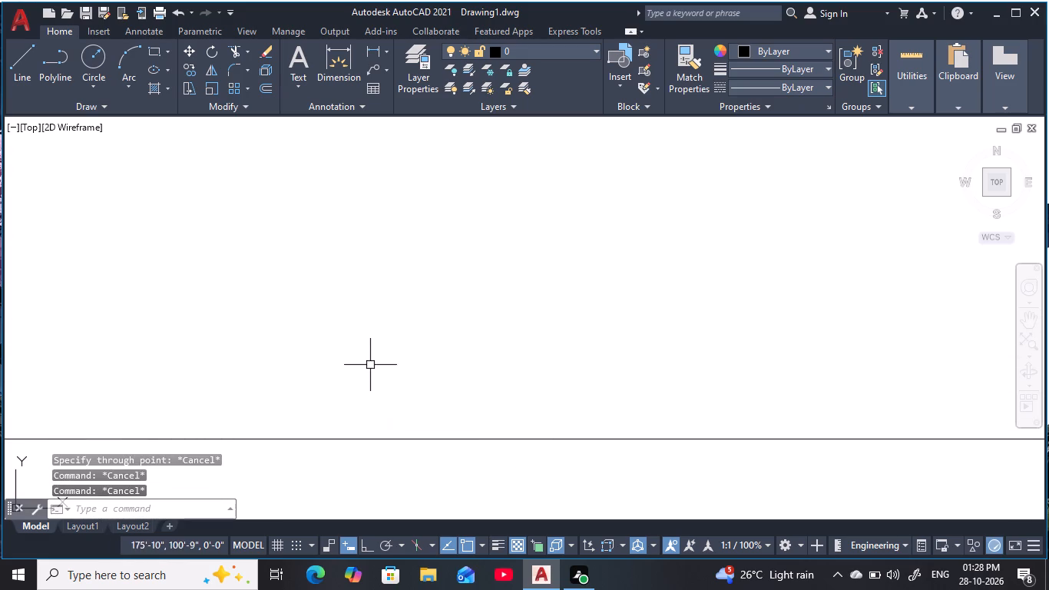
pyautogui.press('Escape')
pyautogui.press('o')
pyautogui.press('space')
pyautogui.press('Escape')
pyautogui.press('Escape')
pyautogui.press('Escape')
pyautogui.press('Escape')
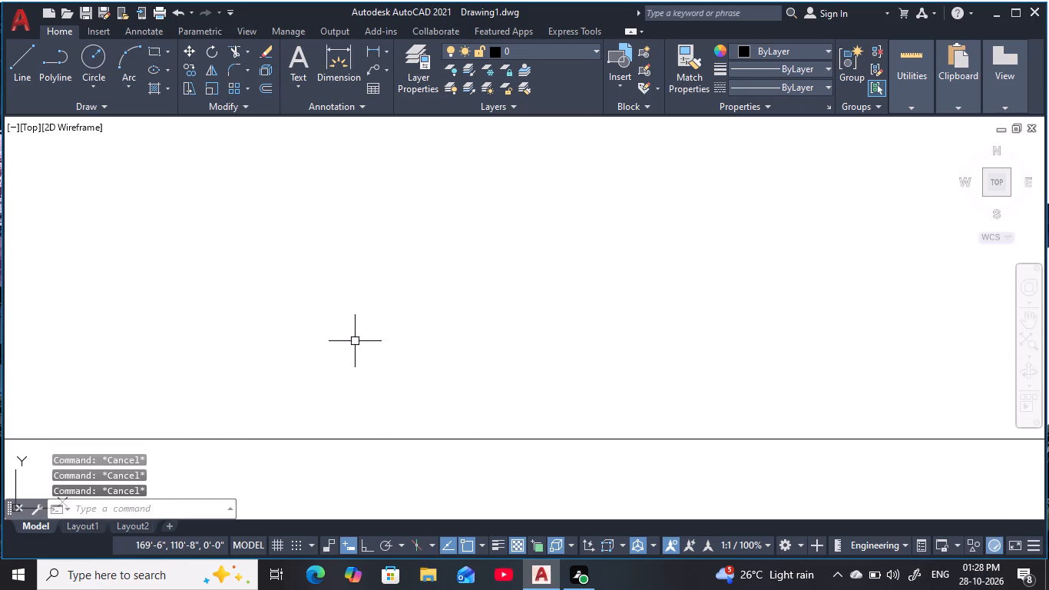
# Draw a vertical construction line with XLINE, crossing the horizontal one in the lower-left part of the drawing area.
pyautogui.write('XL')
pyautogui.press('space')
pyautogui.write('V')
pyautogui.press('space')
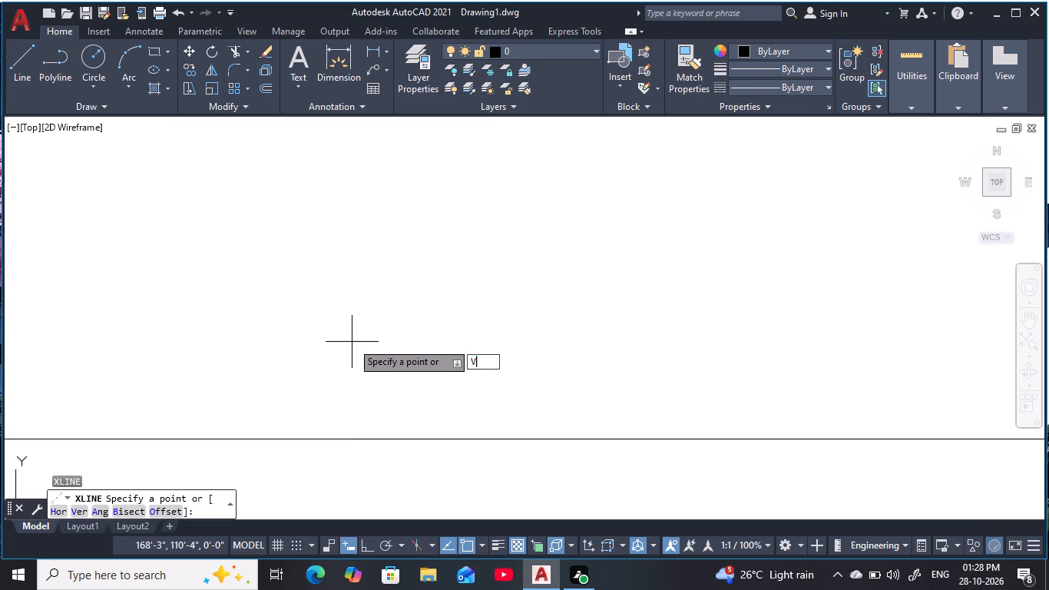
pyautogui.click(297, 444)
pyautogui.press('Escape')
pyautogui.press('Escape')
pyautogui.press('Escape')
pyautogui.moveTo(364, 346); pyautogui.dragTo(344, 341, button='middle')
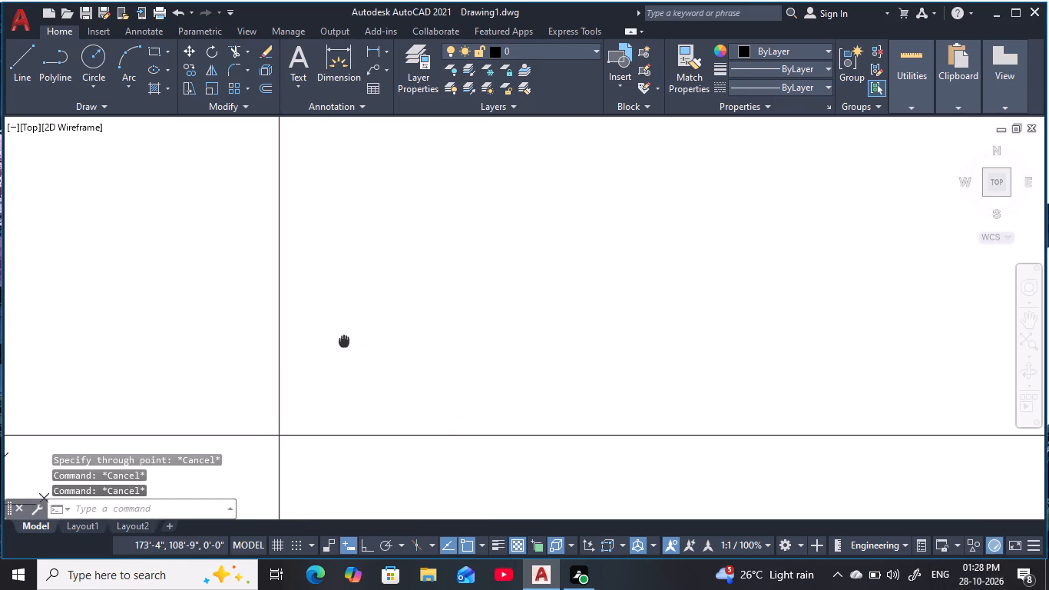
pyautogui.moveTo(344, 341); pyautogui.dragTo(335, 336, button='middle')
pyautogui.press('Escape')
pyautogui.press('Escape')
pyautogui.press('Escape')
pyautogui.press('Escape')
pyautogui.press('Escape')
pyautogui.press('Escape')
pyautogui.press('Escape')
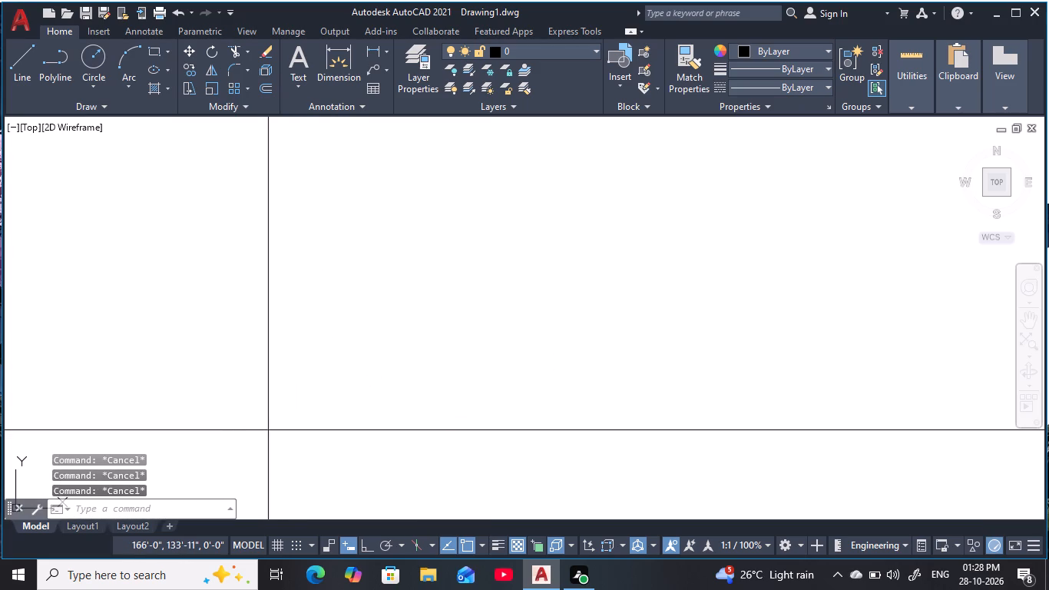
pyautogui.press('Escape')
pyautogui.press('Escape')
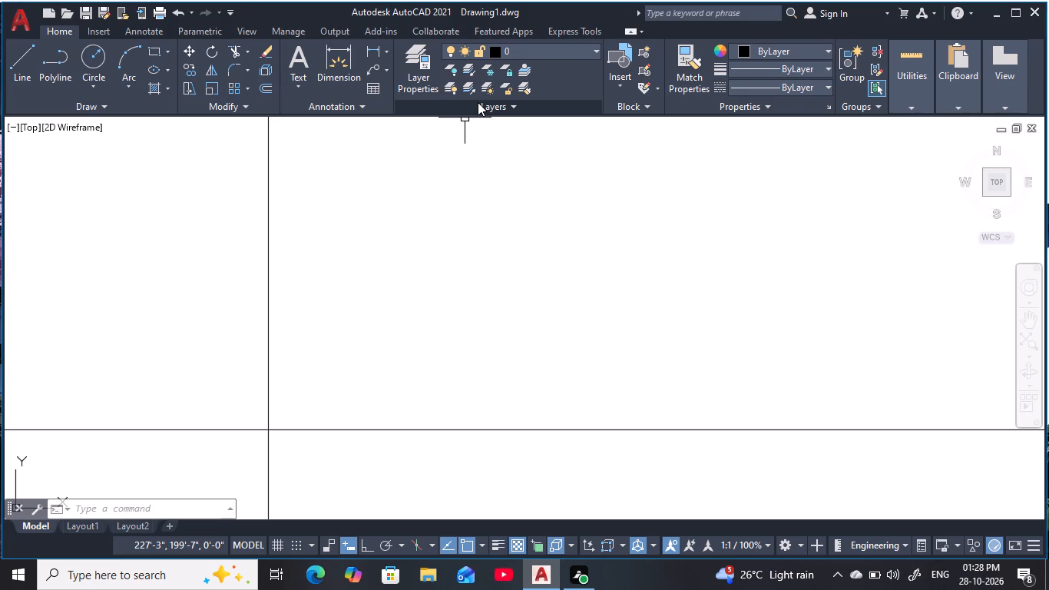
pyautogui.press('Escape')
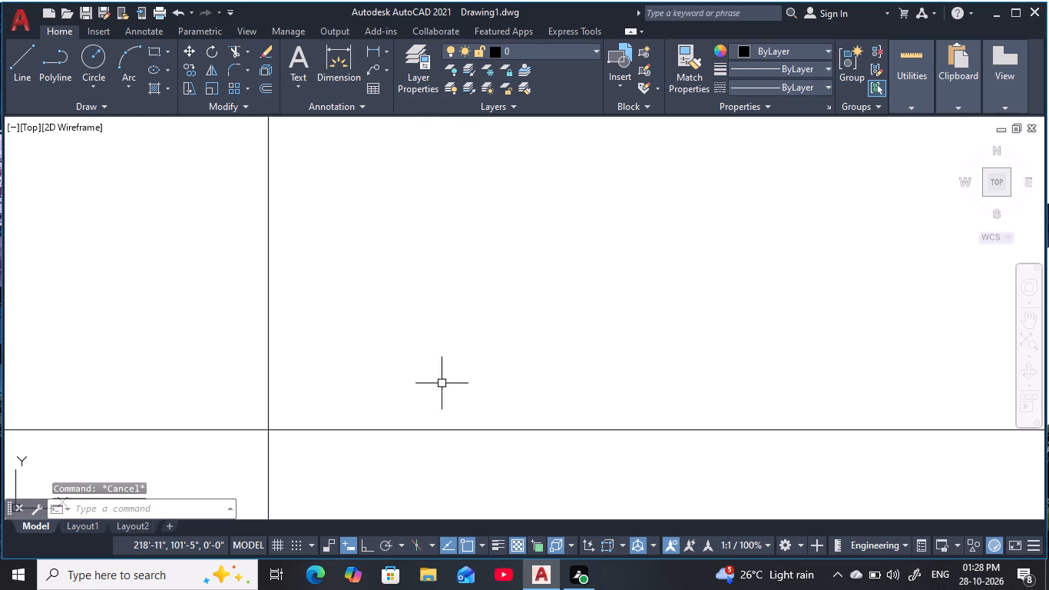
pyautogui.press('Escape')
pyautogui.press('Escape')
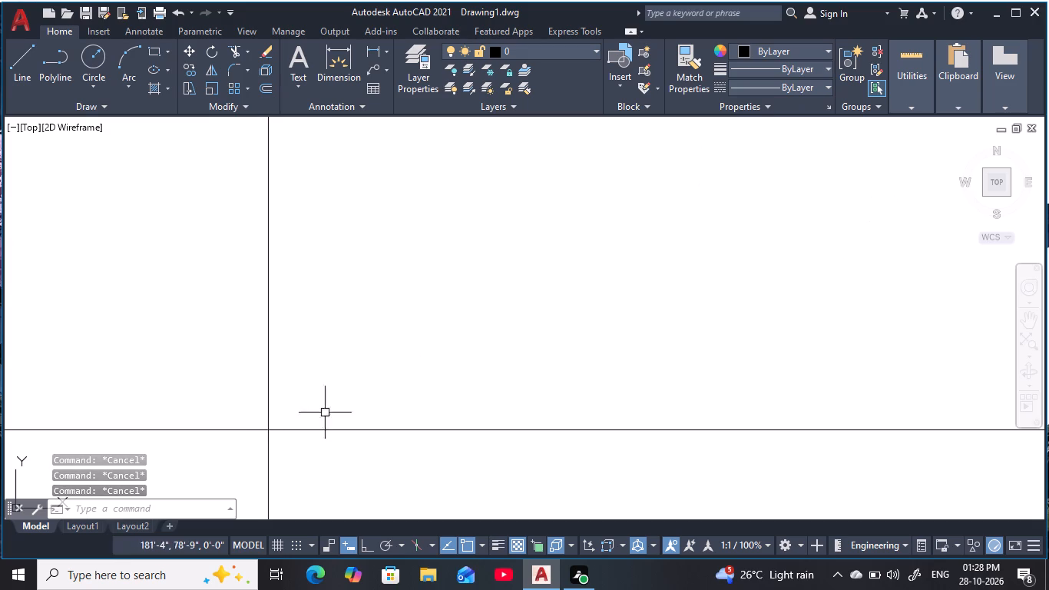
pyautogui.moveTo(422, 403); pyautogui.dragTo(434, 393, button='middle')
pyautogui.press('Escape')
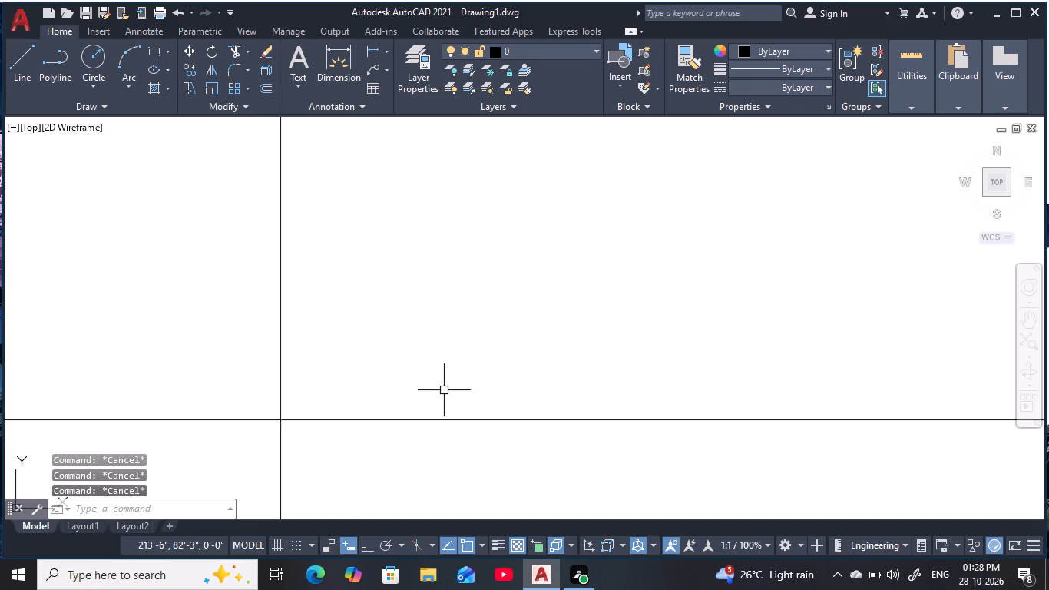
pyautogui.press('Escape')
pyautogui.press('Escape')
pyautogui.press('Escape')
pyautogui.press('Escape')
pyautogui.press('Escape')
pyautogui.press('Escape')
# Offset the horizontal construction line 3' upward.
pyautogui.write('O')
pyautogui.press('space')
pyautogui.press('3')
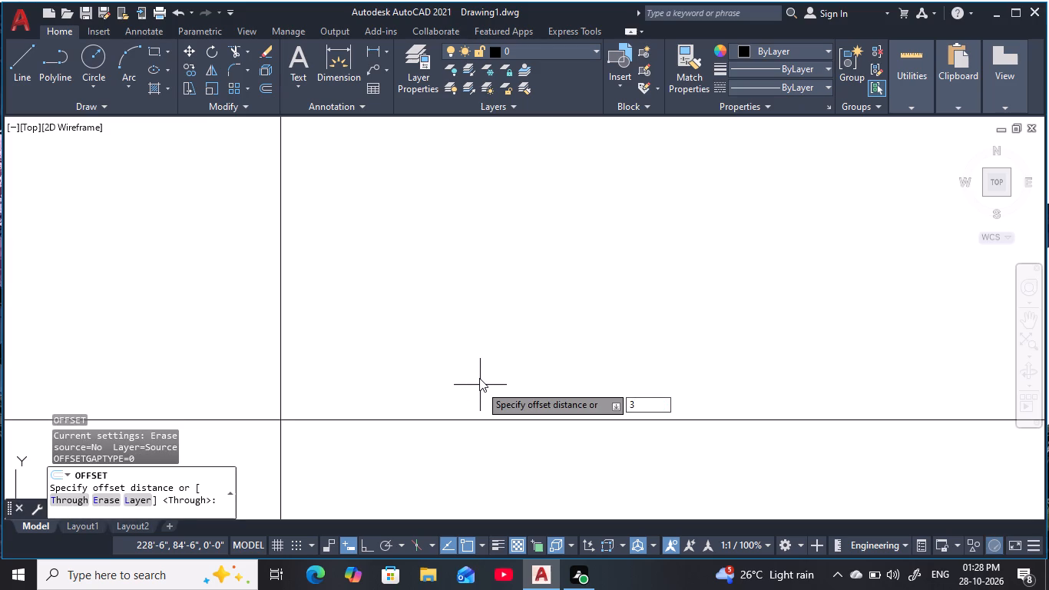
pyautogui.write("'")
pyautogui.press('space')
pyautogui.click(479, 419)
pyautogui.click(487, 352)
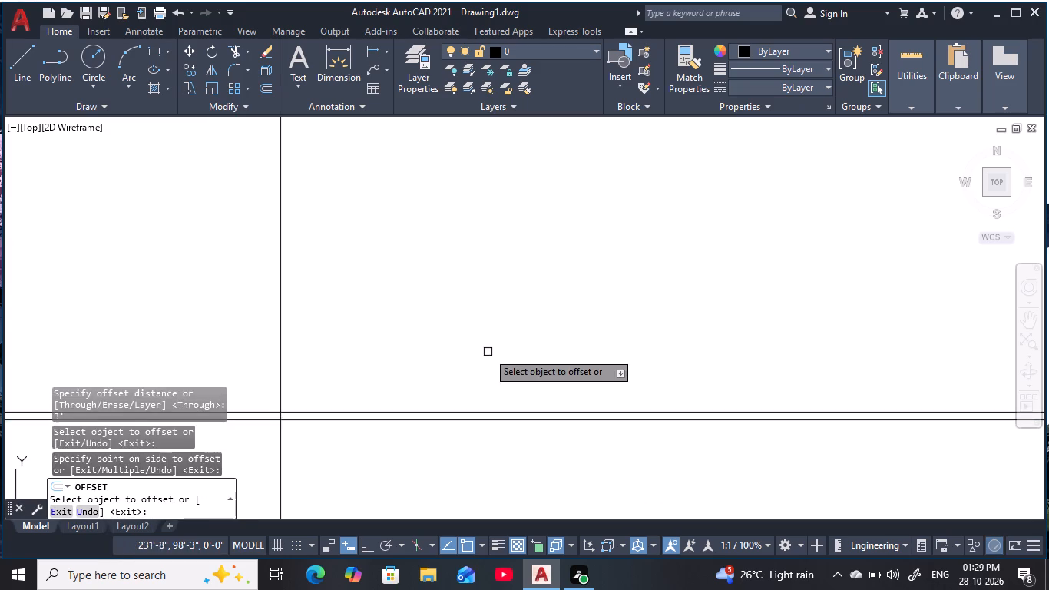
pyautogui.moveTo(495, 357); pyautogui.dragTo(515, 356, button='middle')
pyautogui.press('Escape')
pyautogui.press('Escape')
pyautogui.press('Escape')
pyautogui.press('Escape')
pyautogui.press('Escape')
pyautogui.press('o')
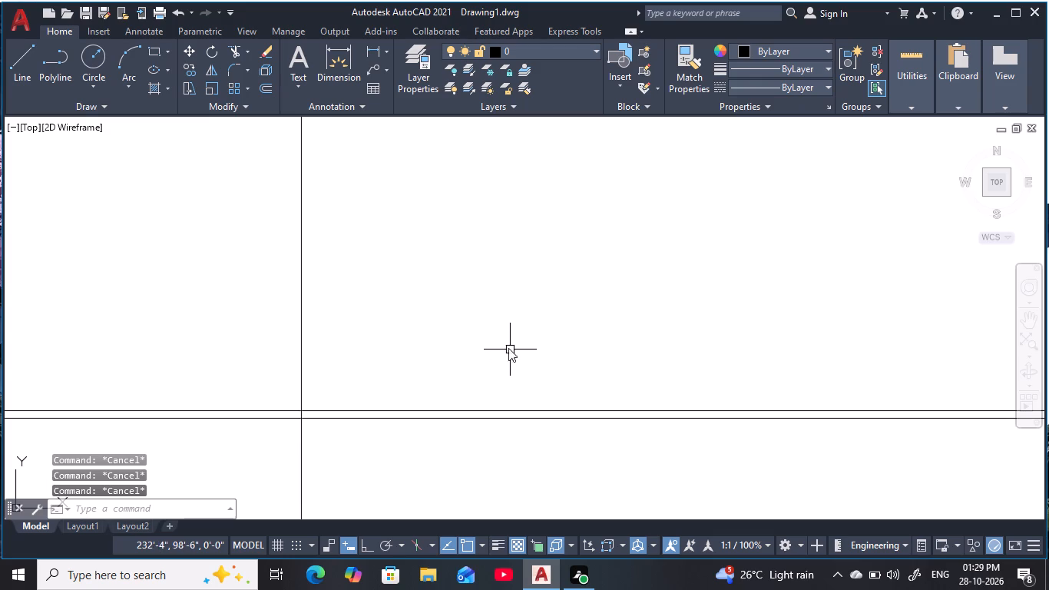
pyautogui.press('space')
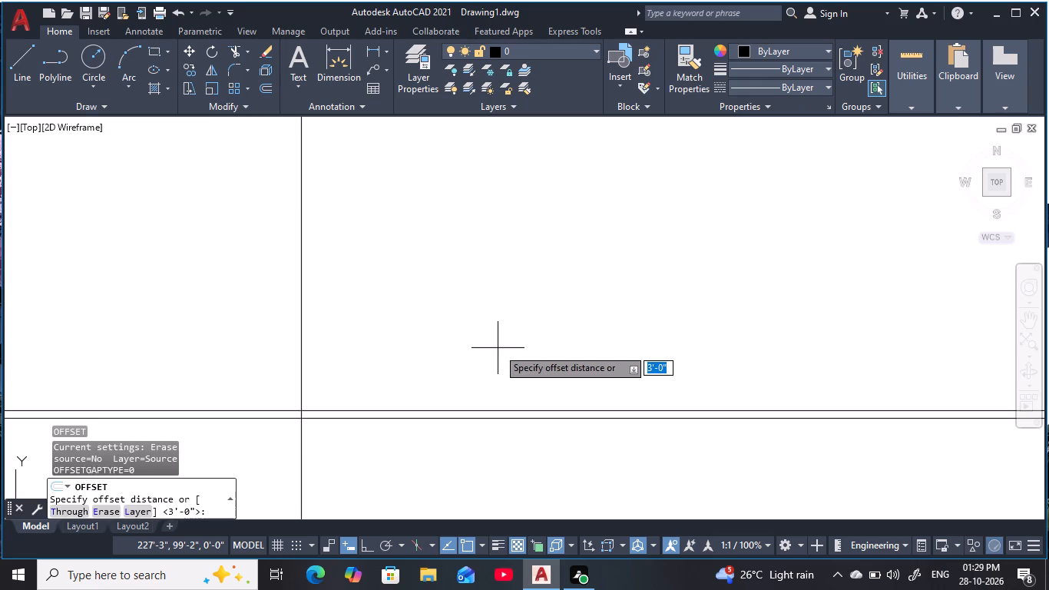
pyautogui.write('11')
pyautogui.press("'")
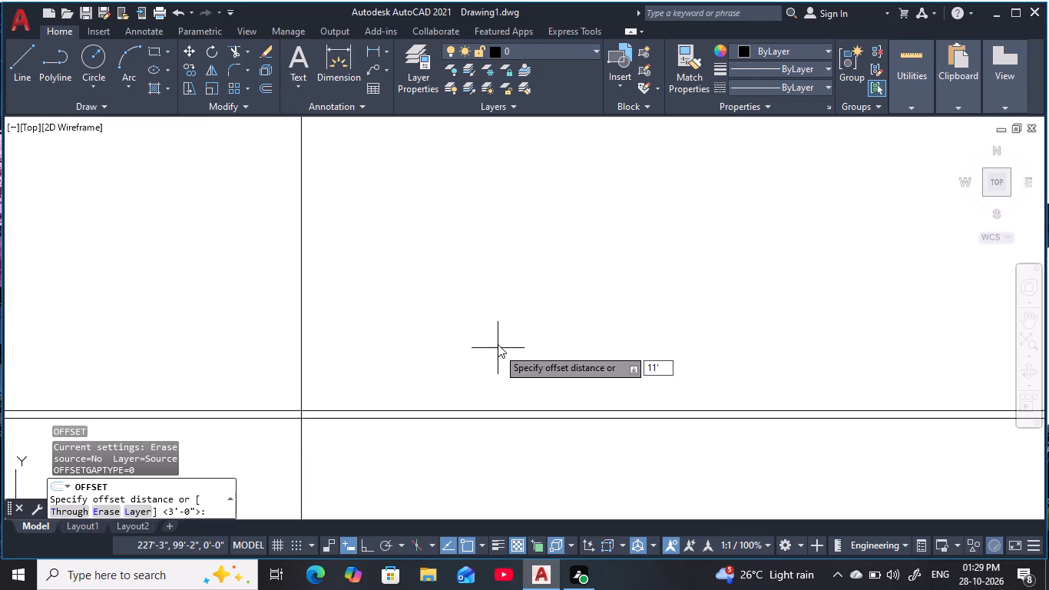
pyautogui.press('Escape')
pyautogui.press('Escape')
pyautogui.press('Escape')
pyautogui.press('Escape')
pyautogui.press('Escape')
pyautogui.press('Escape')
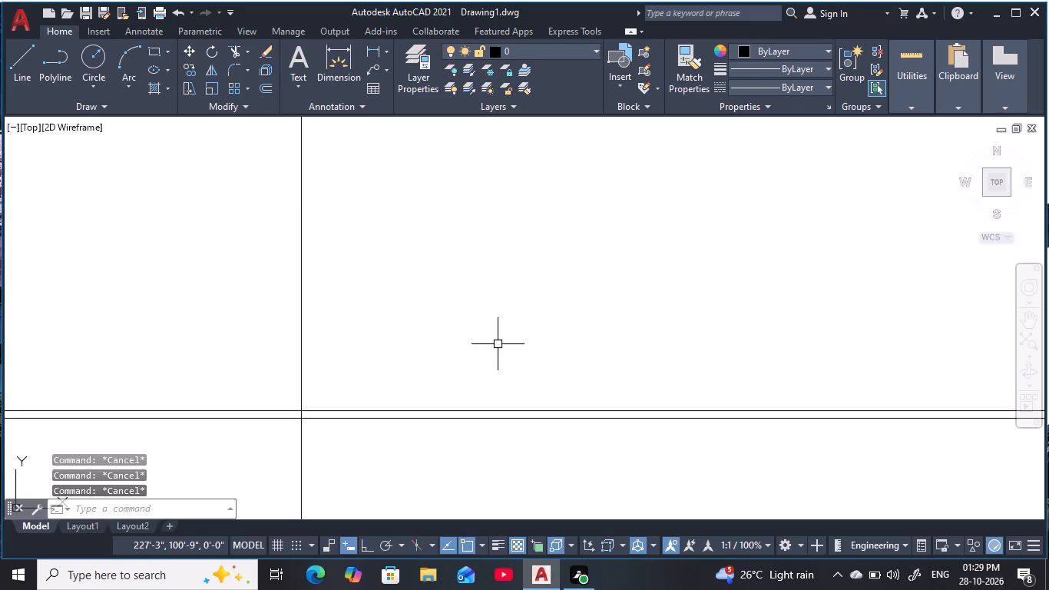
# Offset the upper of the two horizontal construction lines 11'6" upward.
pyautogui.write("O 11'")
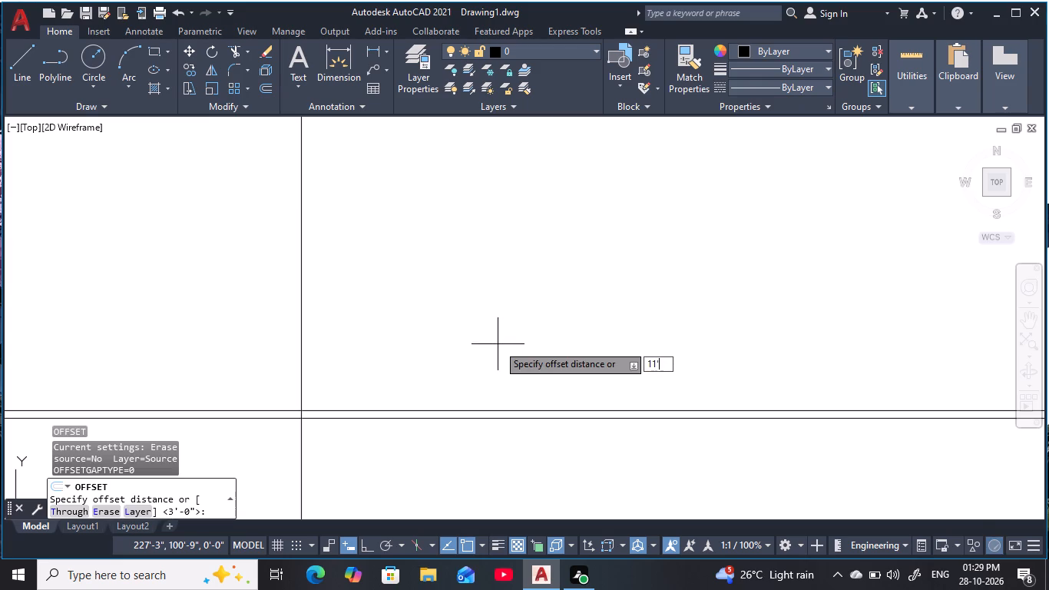
pyautogui.write('6')
pyautogui.press('space')
pyautogui.click(473, 411)
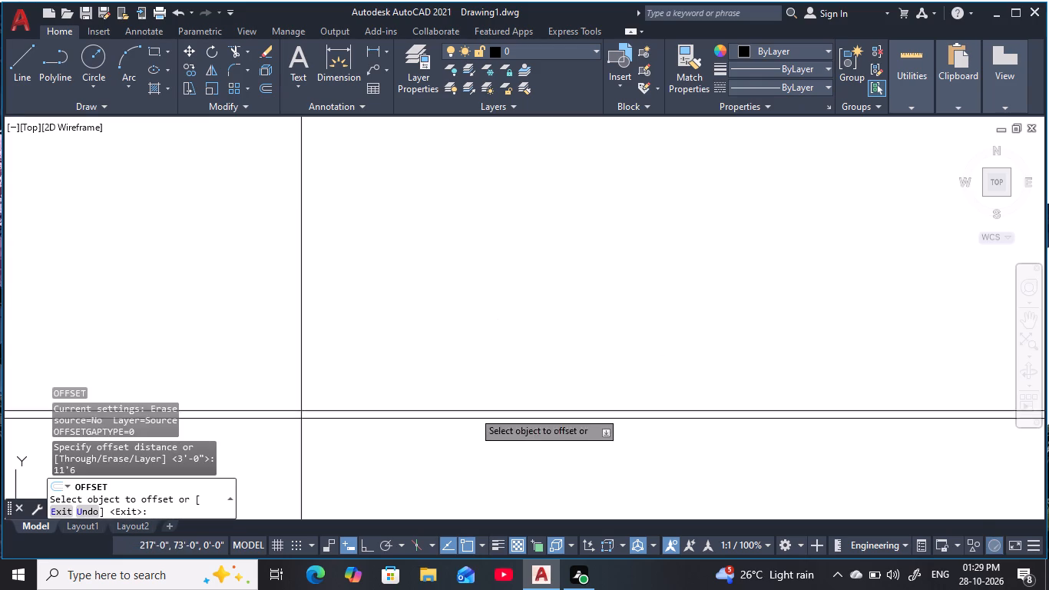
pyautogui.click(465, 257)
pyautogui.press('Escape')
pyautogui.press('Escape')
pyautogui.press('Escape')
pyautogui.press('Escape')
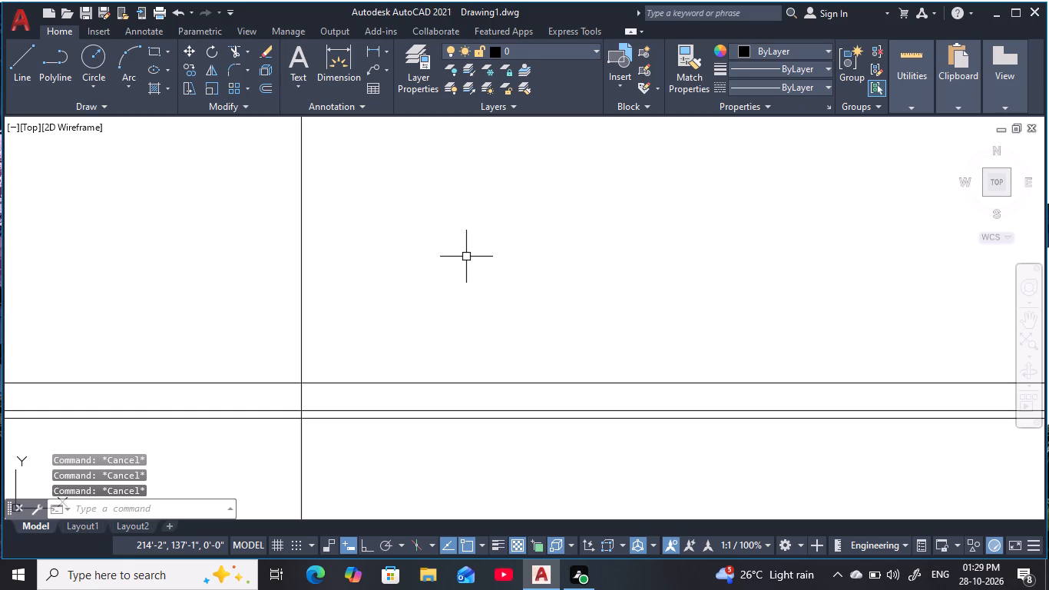
# Offset the topmost of the three horizontal construction lines another 11'6" upward.
pyautogui.press('o')
pyautogui.press('space')
pyautogui.write("11'")
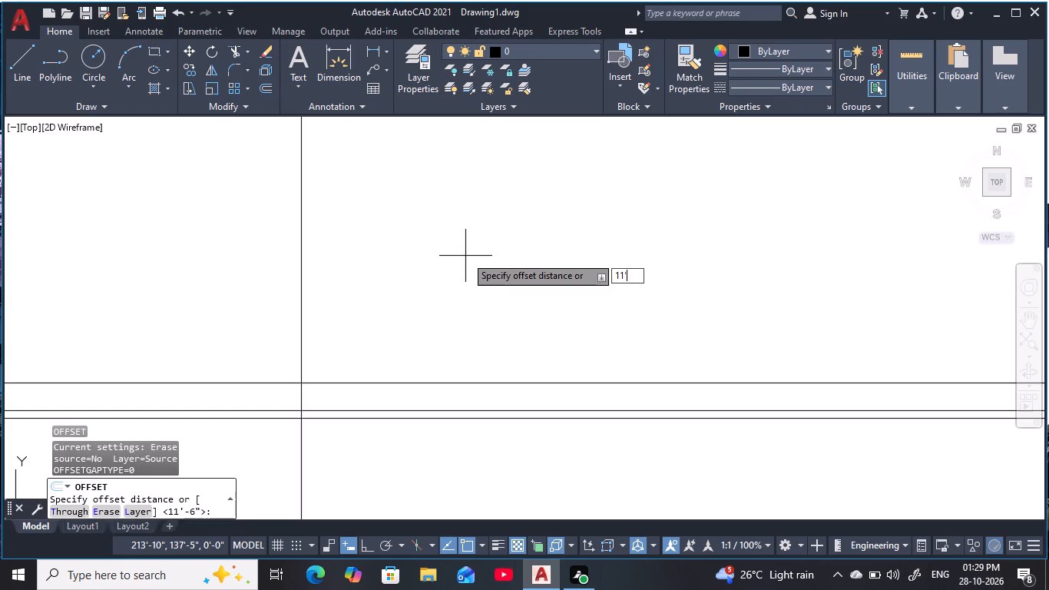
pyautogui.write('6')
pyautogui.press('space')
pyautogui.click(444, 386)
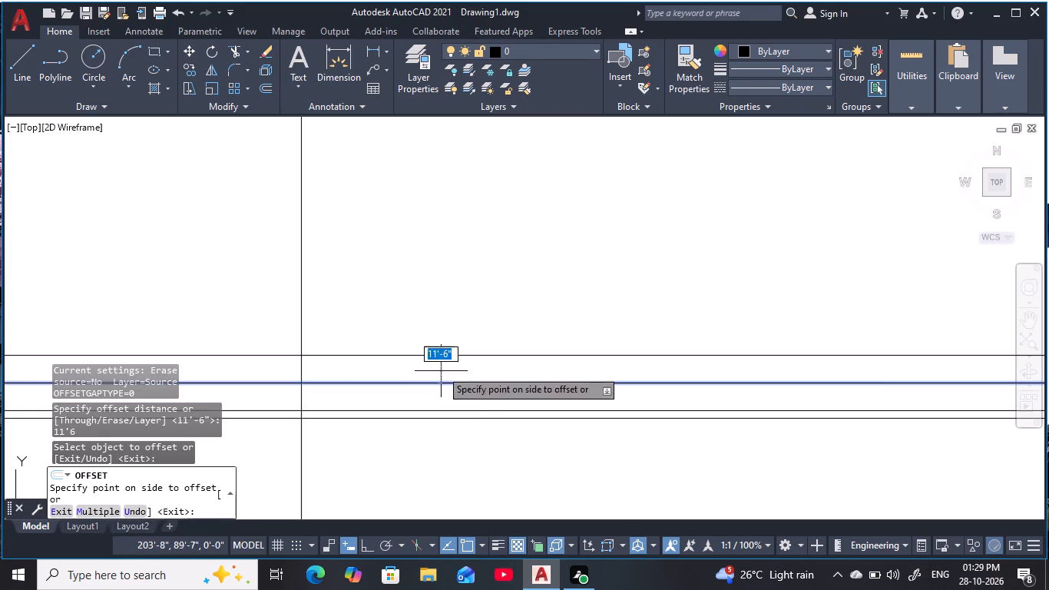
pyautogui.click(427, 251)
pyautogui.press('Escape')
pyautogui.press('Escape')
pyautogui.press('Escape')
pyautogui.press('Escape')
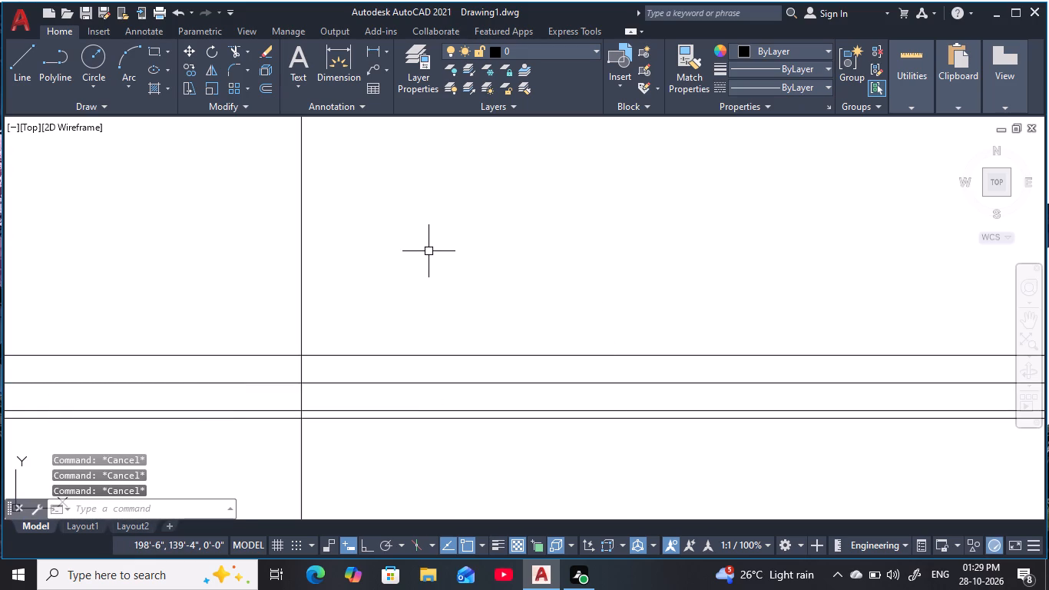
pyautogui.press('Escape')
pyautogui.press('Escape')
pyautogui.press('Escape')
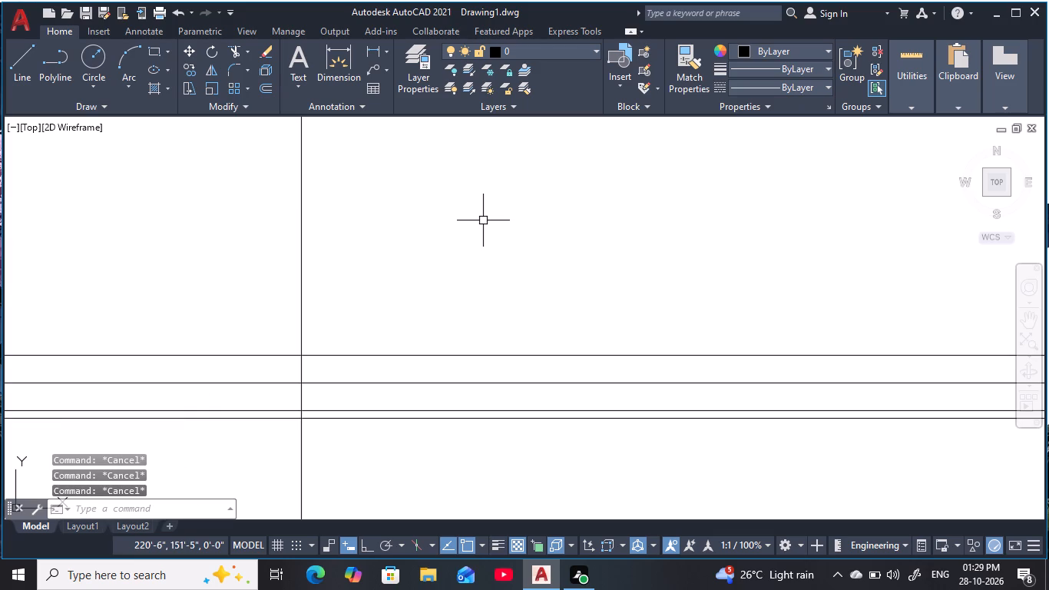
# Offset the topmost of the four horizontal construction lines 11'6" upward.
pyautogui.press('o')
pyautogui.press('space')
pyautogui.write("11'")
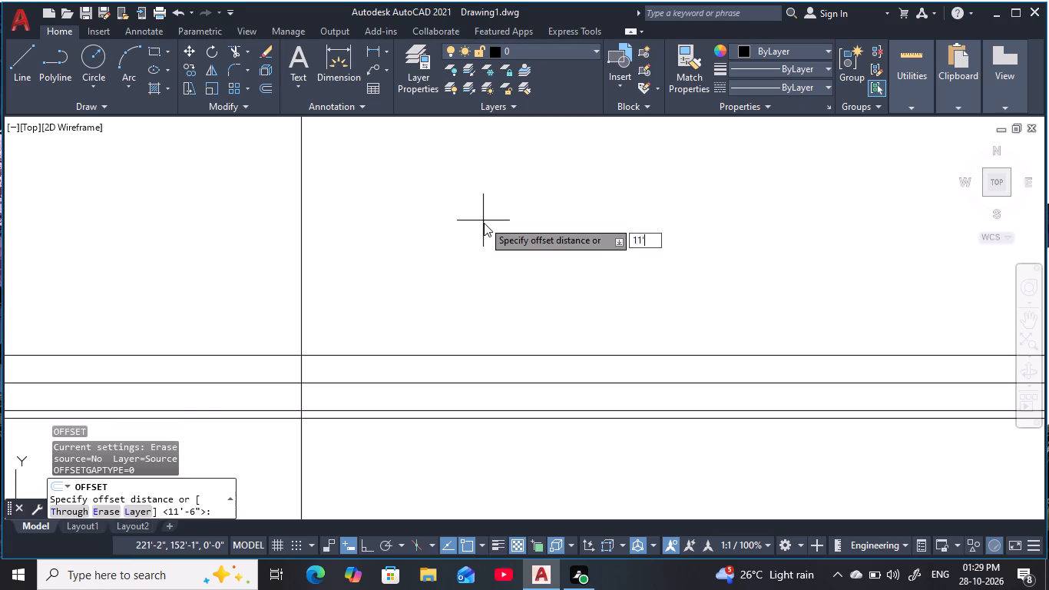
pyautogui.press('6')
pyautogui.press('space')
pyautogui.click(450, 354)
pyautogui.click(457, 256)
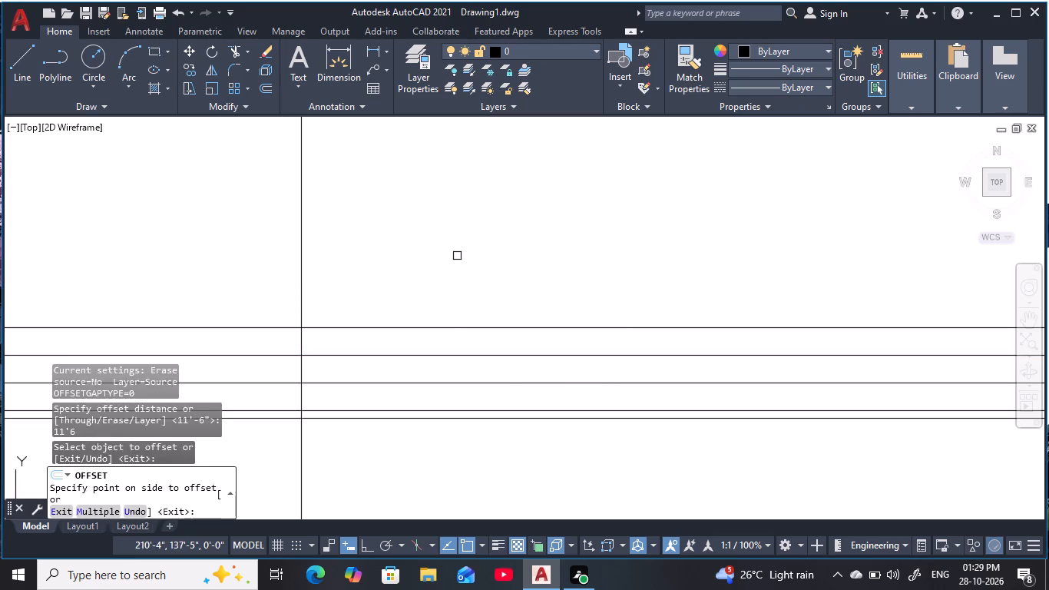
pyautogui.press('Escape')
pyautogui.press('Escape')
pyautogui.press('Escape')
pyautogui.press('Escape')
pyautogui.press('Escape')
# Offset the topmost of the five horizontal construction lines 11'6" upward.
pyautogui.write('O')
pyautogui.press('space')
pyautogui.write("11'")
pyautogui.write('6')
pyautogui.press('space')
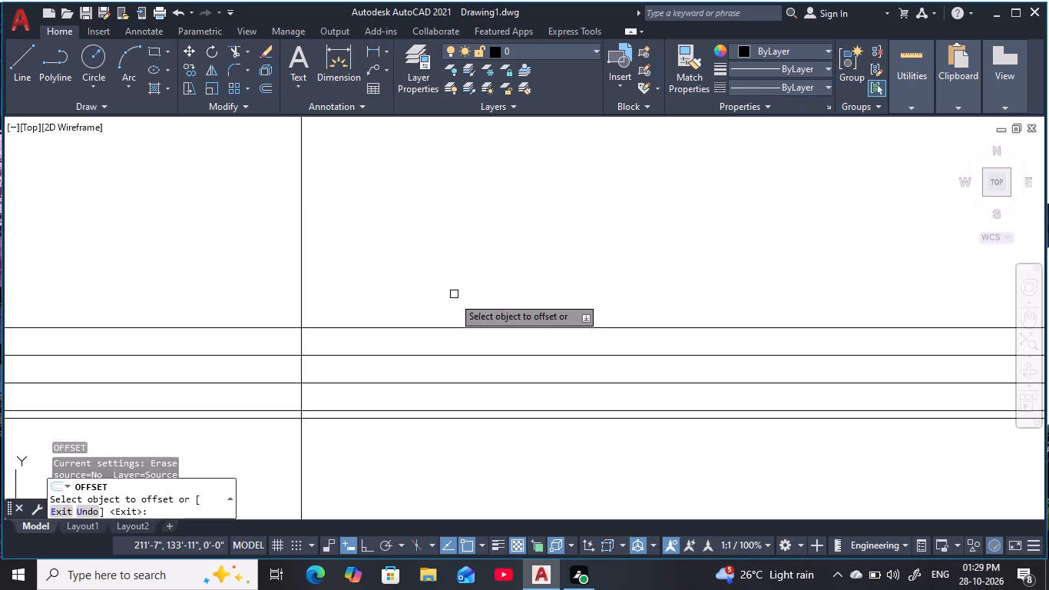
pyautogui.click(454, 324)
pyautogui.click(450, 328)
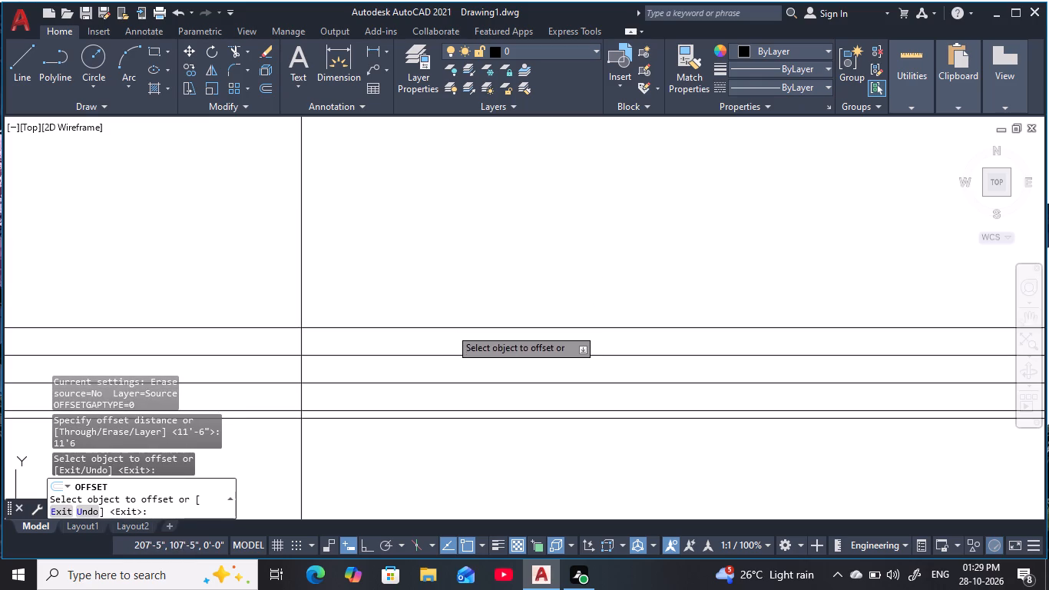
pyautogui.click(457, 272)
pyautogui.press('Escape')
pyautogui.press('Escape')
pyautogui.press('Escape')
pyautogui.press('Escape')
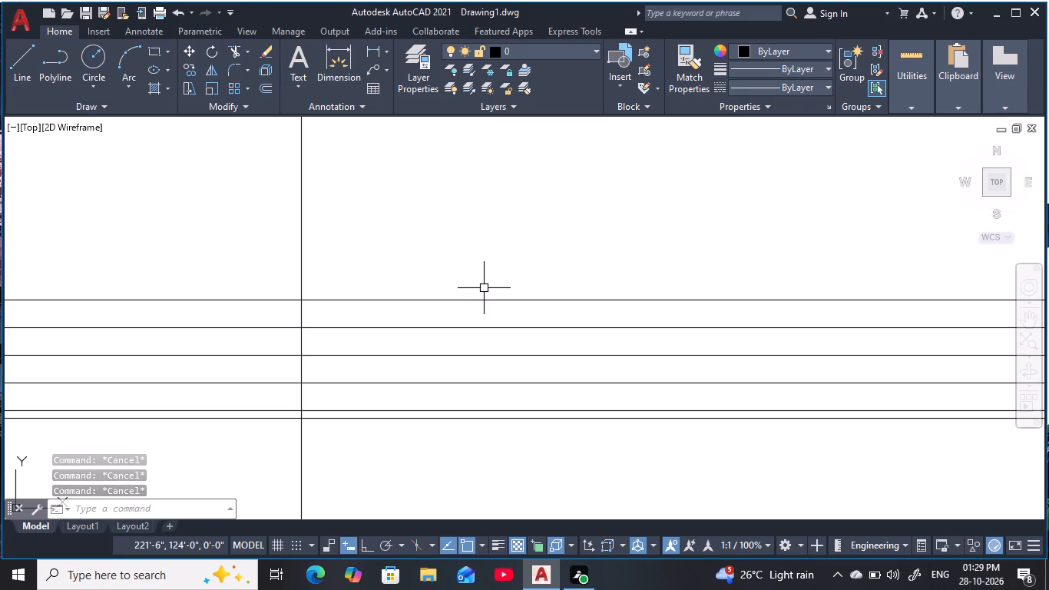
pyautogui.press('Escape')
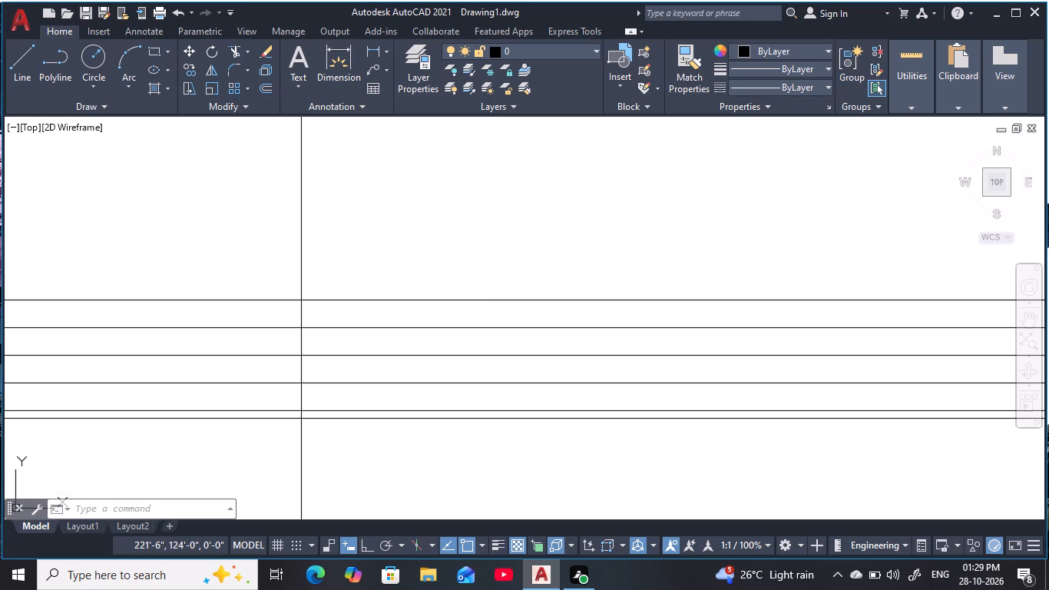
pyautogui.press('Escape')
pyautogui.press('Escape')
pyautogui.press('Escape')
# Offset the topmost of the six horizontal construction lines 11'6" upward.
pyautogui.press('o')
pyautogui.press('space')
pyautogui.write("11'6")
pyautogui.press('space')
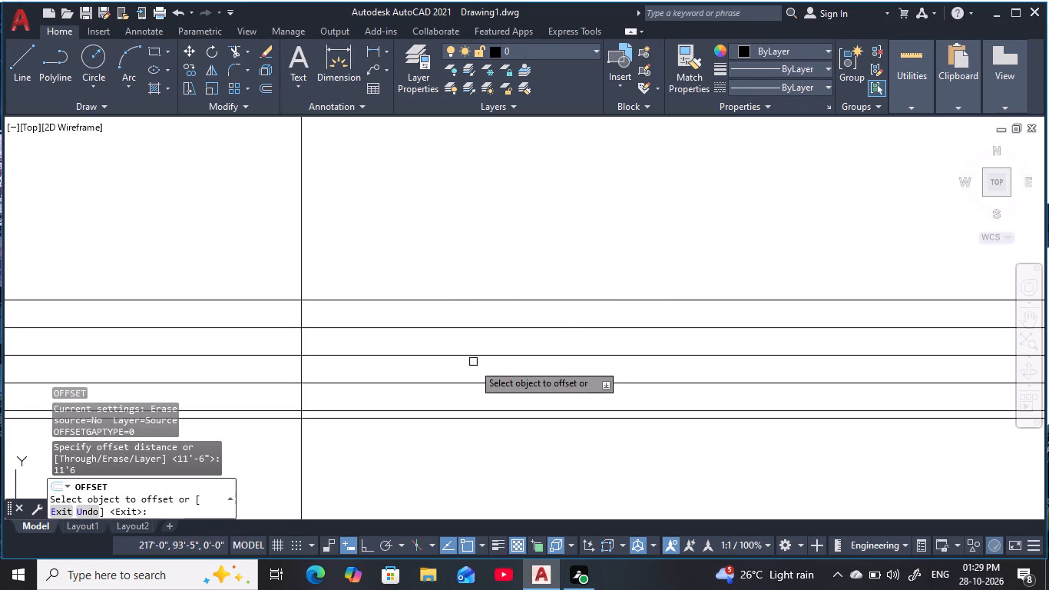
pyautogui.click(478, 300)
pyautogui.click(485, 242)
pyautogui.press('Escape')
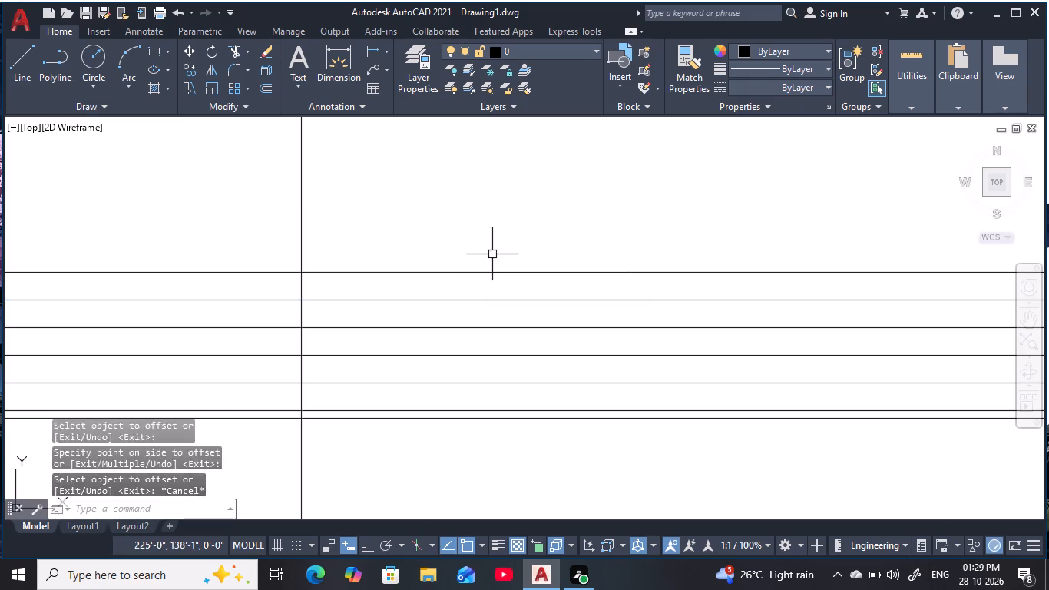
pyautogui.press('Escape')
pyautogui.press('Escape')
pyautogui.press('Escape')
pyautogui.press('Escape')
pyautogui.press('Escape')
pyautogui.press('Escape')
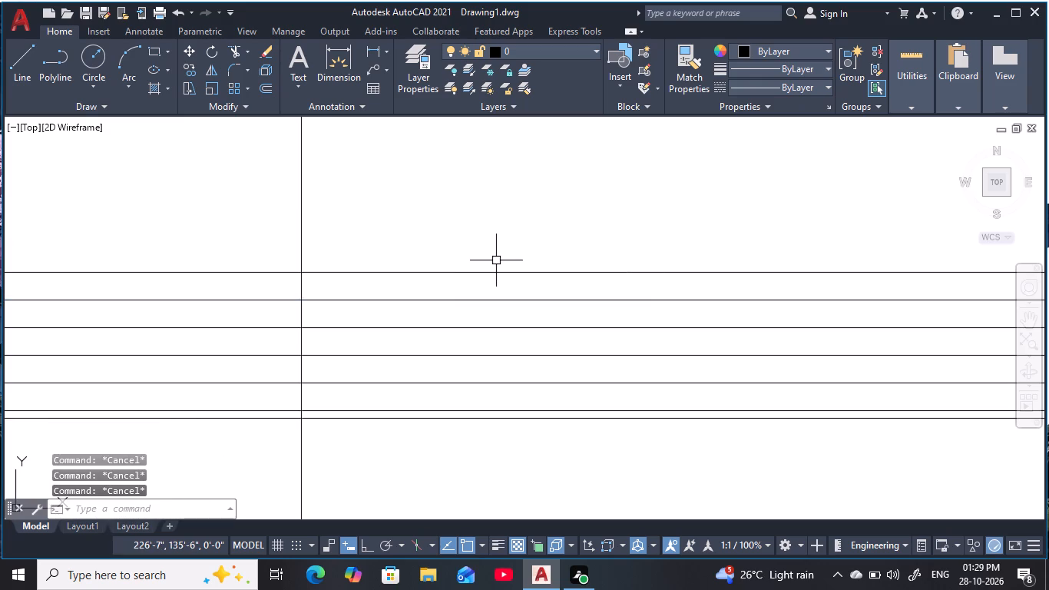
pyautogui.press('Escape')
pyautogui.press('Escape')
pyautogui.press('Escape')
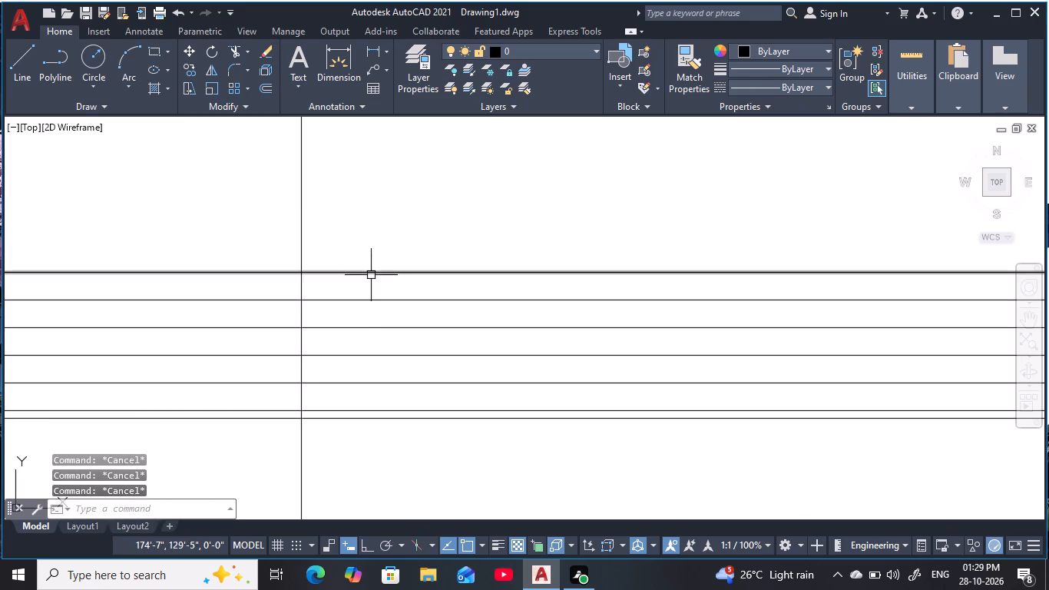
pyautogui.press('Escape')
pyautogui.press('Escape')
# Trim the parts of all seven horizontal lines that extend left of the vertical construction line.
pyautogui.moveTo(391, 262); pyautogui.dragTo(399, 259, button='middle')
pyautogui.press('Escape')
pyautogui.press('Escape')
pyautogui.press('t')
pyautogui.press('r')
pyautogui.press('space')
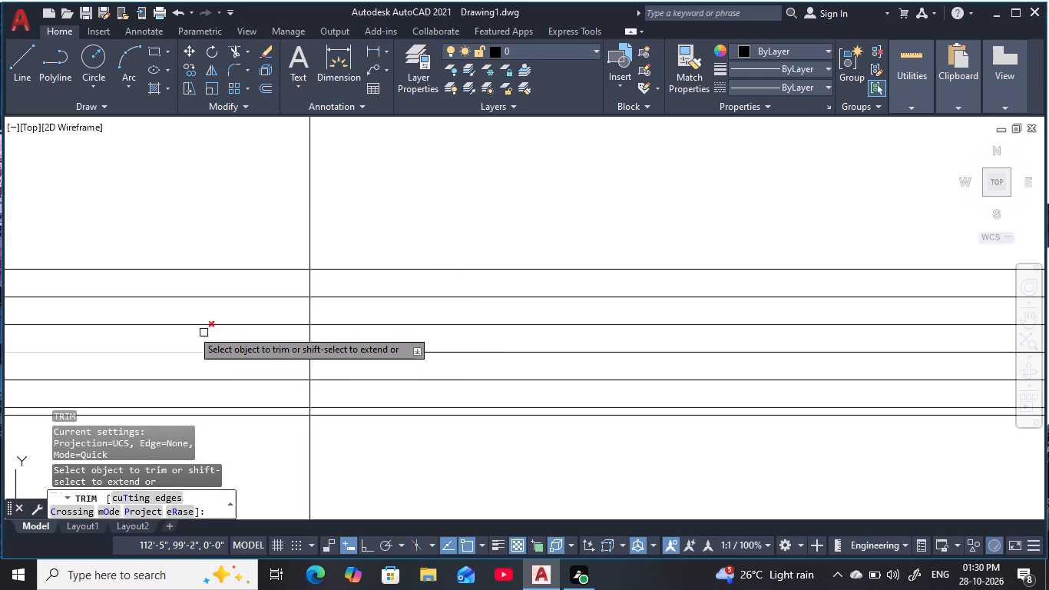
pyautogui.moveTo(207, 227); pyautogui.dragTo(232, 457)
pyautogui.moveTo(256, 327); pyautogui.dragTo(266, 330, button='middle')
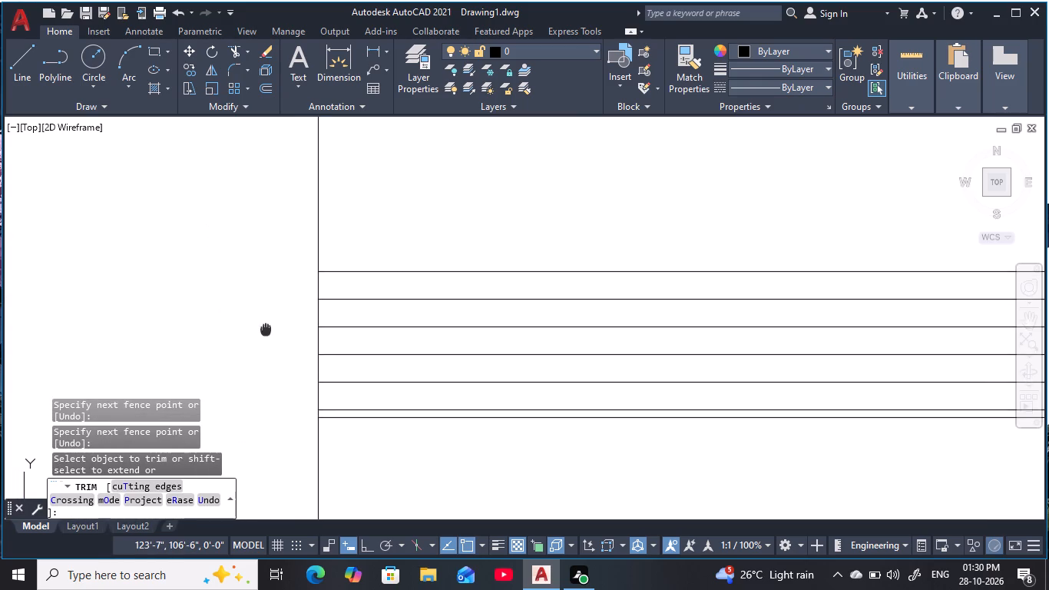
pyautogui.moveTo(266, 330); pyautogui.dragTo(276, 350, button='middle')
pyautogui.press('Escape')
pyautogui.press('Escape')
pyautogui.press('Escape')
pyautogui.press('Escape')
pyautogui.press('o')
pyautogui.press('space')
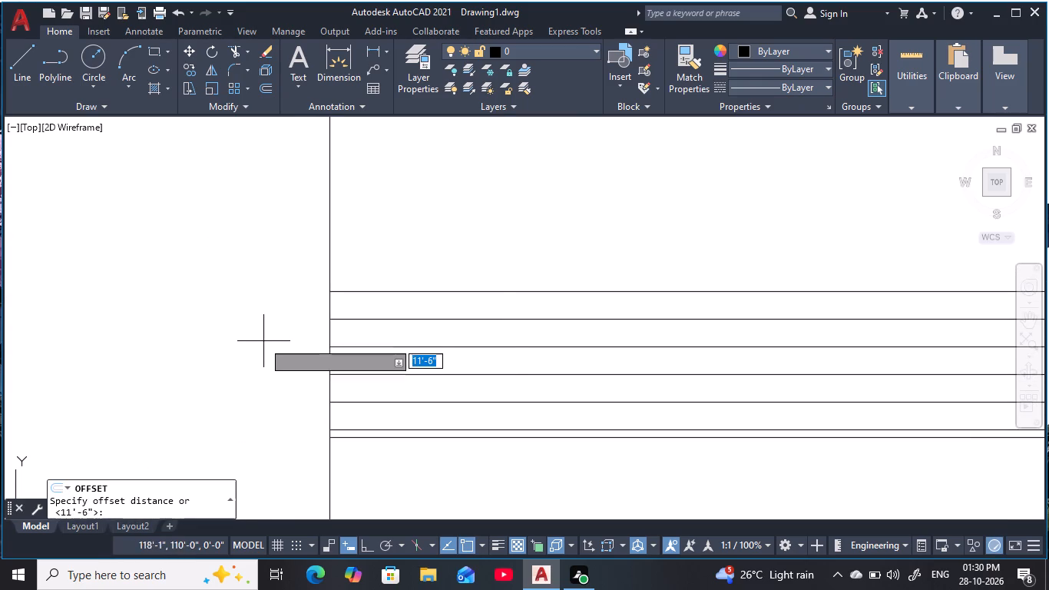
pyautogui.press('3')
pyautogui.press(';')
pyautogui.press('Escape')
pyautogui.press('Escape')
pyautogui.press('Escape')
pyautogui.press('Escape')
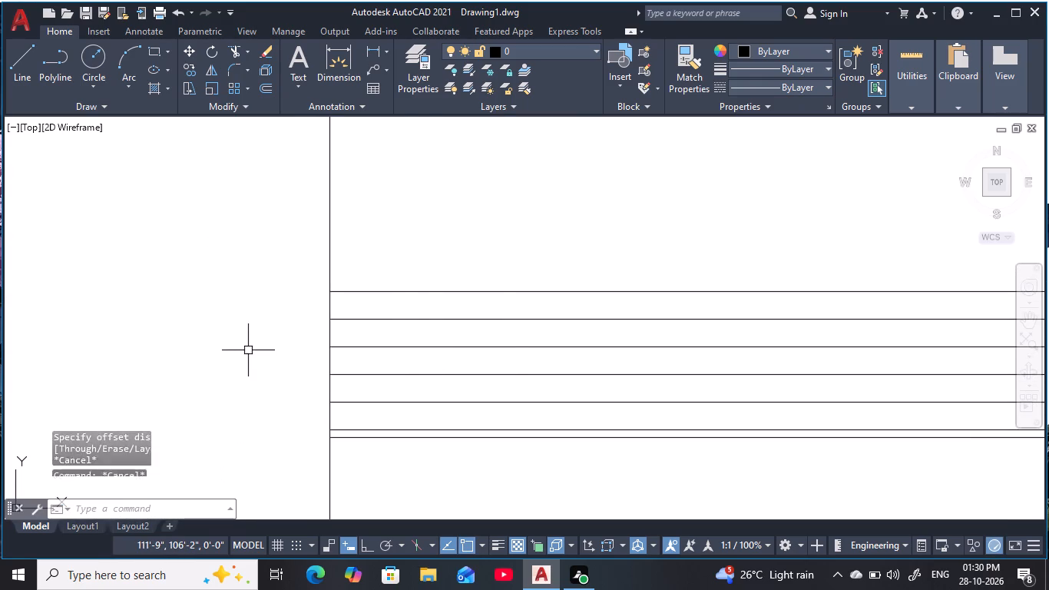
# Offset the topmost of the seven horizontal lines 3'6" upward.
pyautogui.press('o')
pyautogui.press('space')
pyautogui.press('3')
pyautogui.press("'")
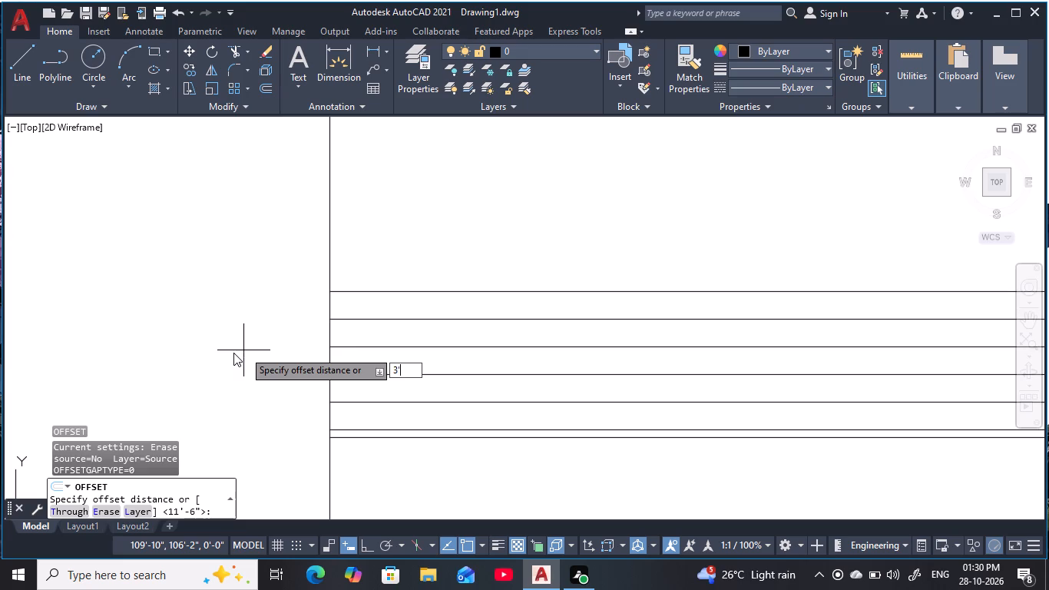
pyautogui.write('6')
pyautogui.press('space')
pyautogui.click(392, 293)
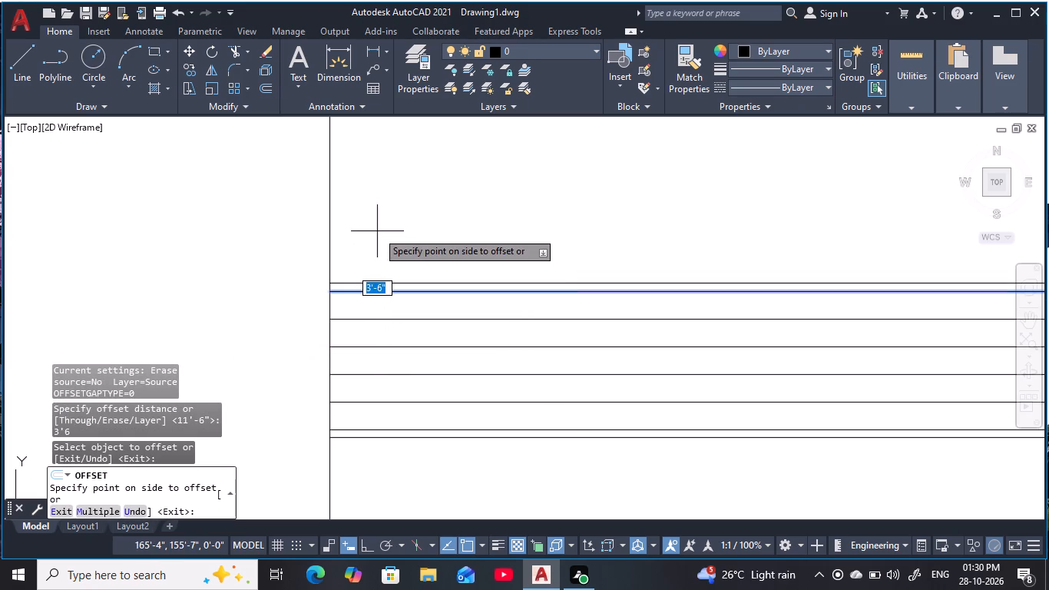
pyautogui.click(378, 231)
pyautogui.press('Escape')
pyautogui.press('Escape')
pyautogui.press('Escape')
pyautogui.press('Escape')
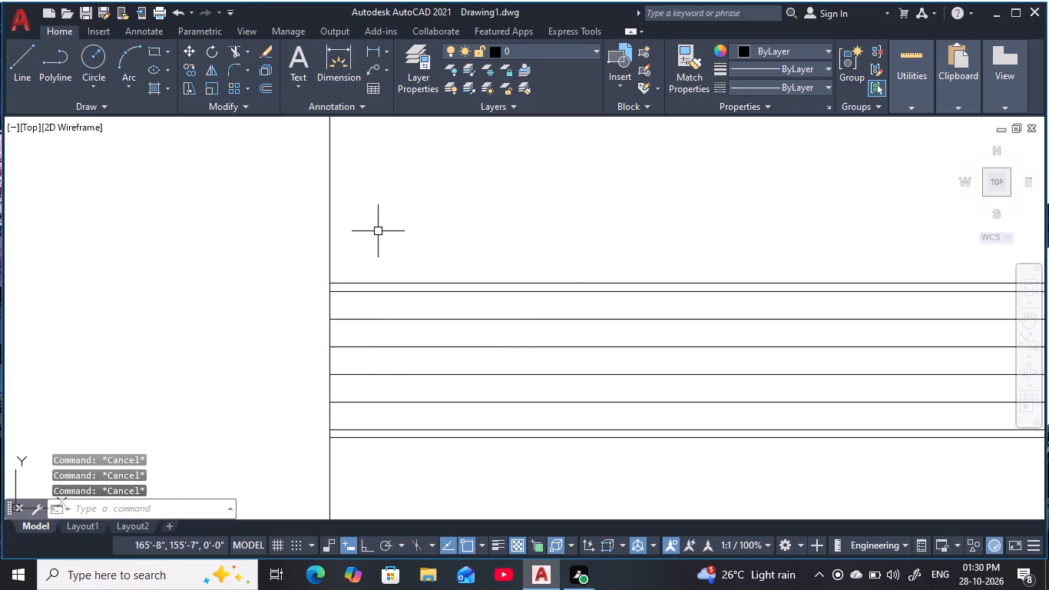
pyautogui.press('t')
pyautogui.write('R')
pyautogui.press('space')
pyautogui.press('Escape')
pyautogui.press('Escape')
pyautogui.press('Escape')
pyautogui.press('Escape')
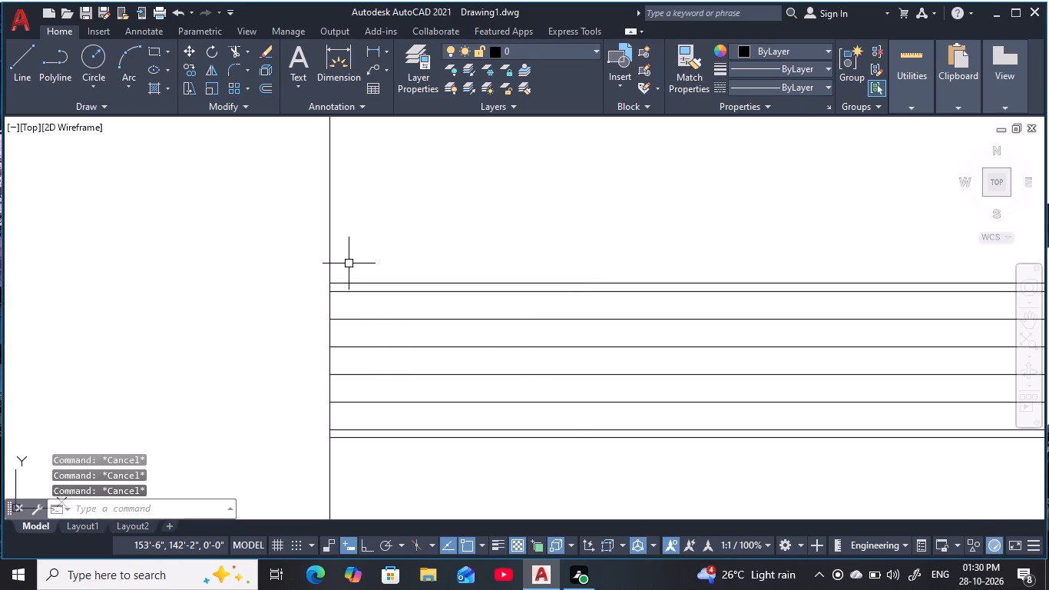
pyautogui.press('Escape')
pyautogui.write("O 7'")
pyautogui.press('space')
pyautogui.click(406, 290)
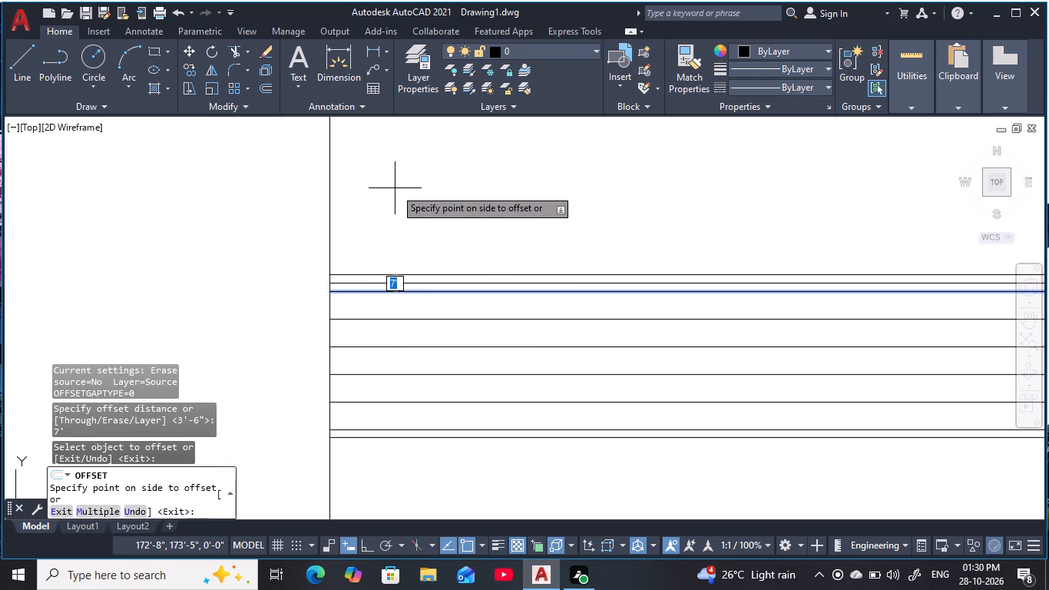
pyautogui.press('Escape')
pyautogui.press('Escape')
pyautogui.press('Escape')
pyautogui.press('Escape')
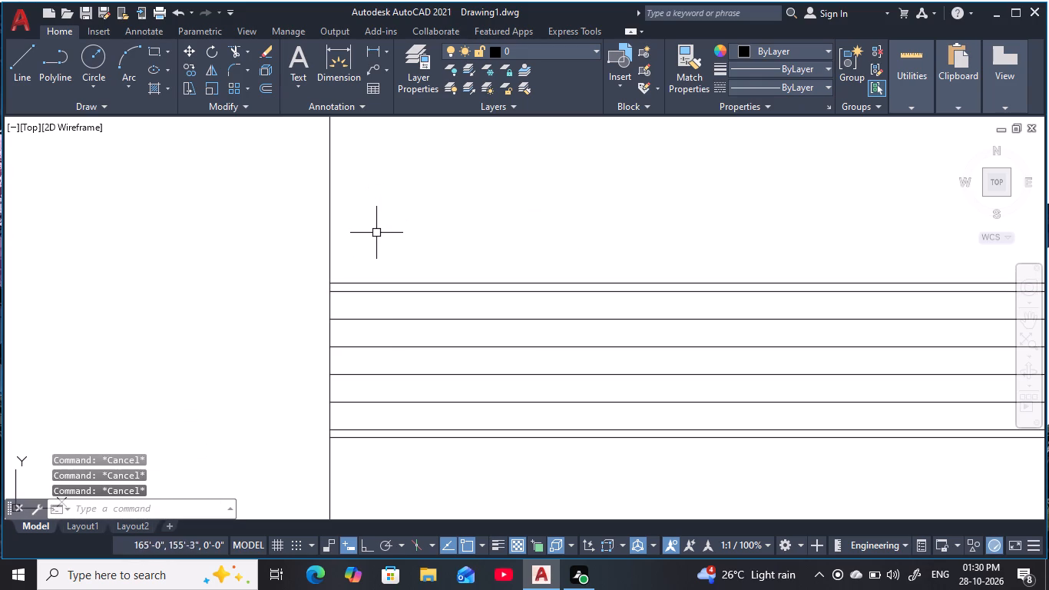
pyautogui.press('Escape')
# Trim the part of the vertical construction line that extends above the topmost horizontal line.
pyautogui.write('TR')
pyautogui.press('space')
pyautogui.moveTo(376, 234); pyautogui.dragTo(277, 274)
pyautogui.moveTo(392, 241); pyautogui.dragTo(366, 237, button='middle')
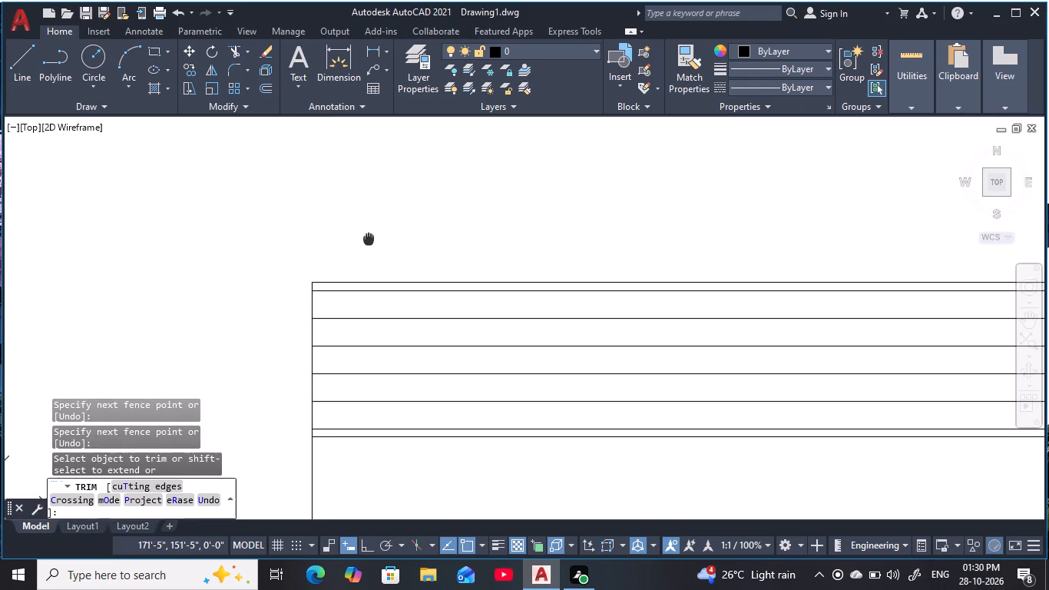
pyautogui.moveTo(366, 237); pyautogui.dragTo(362, 235, button='middle')
pyautogui.press('Escape')
pyautogui.press('Escape')
pyautogui.press('Escape')
pyautogui.press('Escape')
pyautogui.press('Escape')
pyautogui.press('Escape')
pyautogui.press('Escape')
pyautogui.press('Escape')
pyautogui.press('Escape')
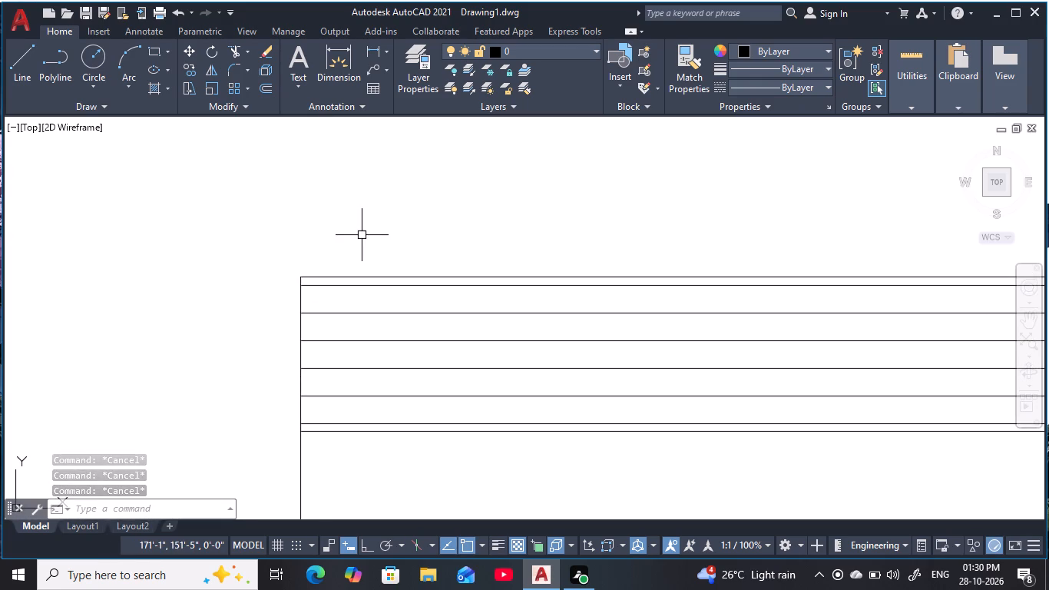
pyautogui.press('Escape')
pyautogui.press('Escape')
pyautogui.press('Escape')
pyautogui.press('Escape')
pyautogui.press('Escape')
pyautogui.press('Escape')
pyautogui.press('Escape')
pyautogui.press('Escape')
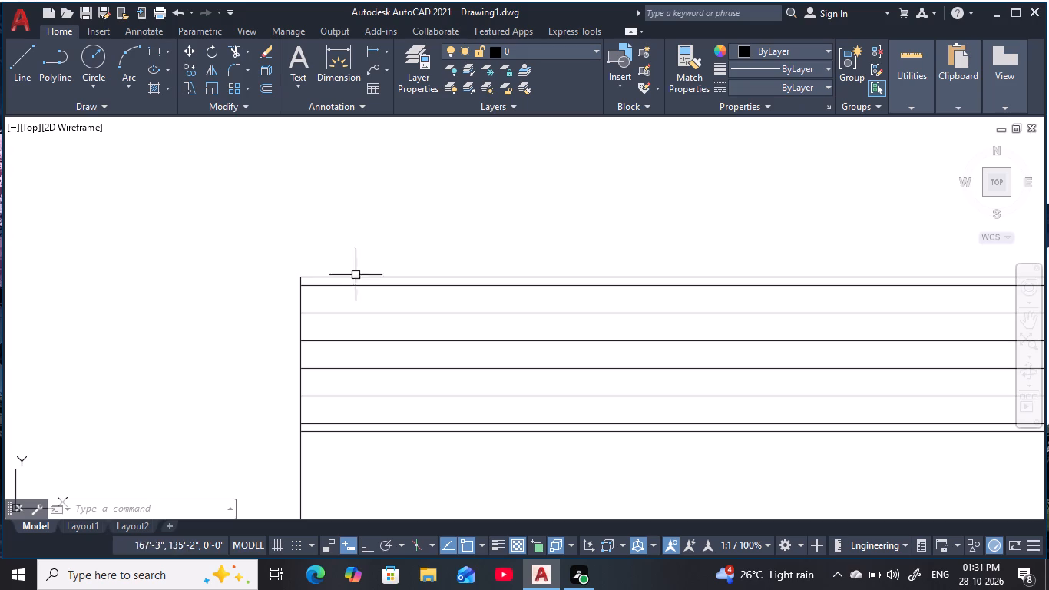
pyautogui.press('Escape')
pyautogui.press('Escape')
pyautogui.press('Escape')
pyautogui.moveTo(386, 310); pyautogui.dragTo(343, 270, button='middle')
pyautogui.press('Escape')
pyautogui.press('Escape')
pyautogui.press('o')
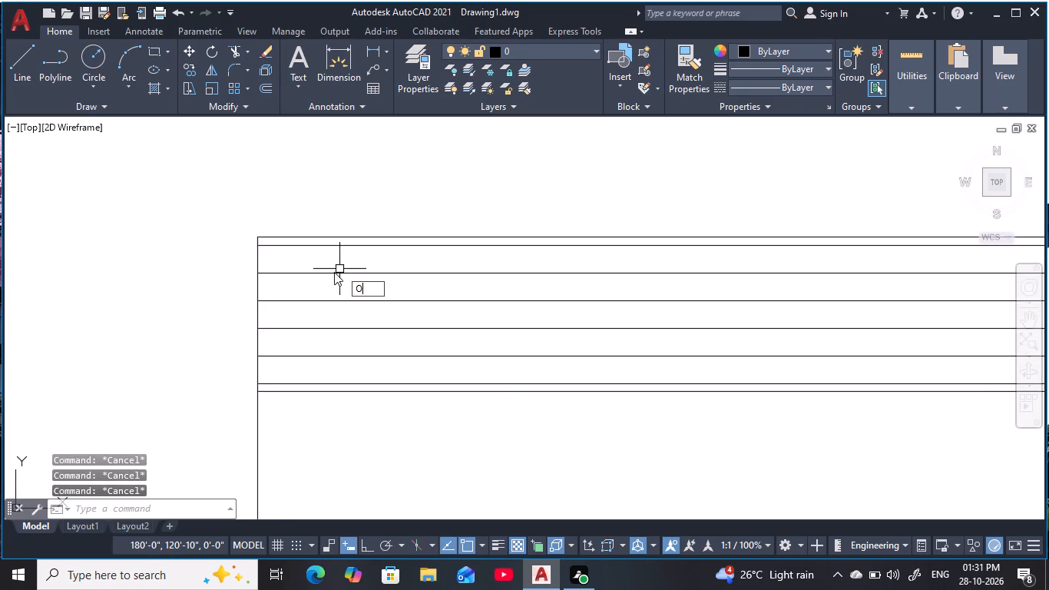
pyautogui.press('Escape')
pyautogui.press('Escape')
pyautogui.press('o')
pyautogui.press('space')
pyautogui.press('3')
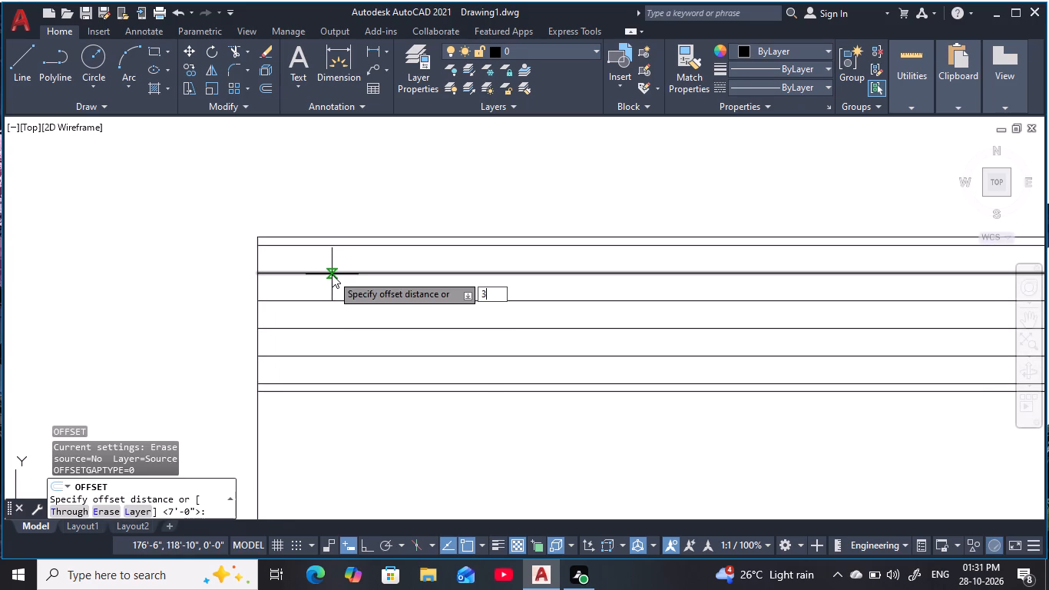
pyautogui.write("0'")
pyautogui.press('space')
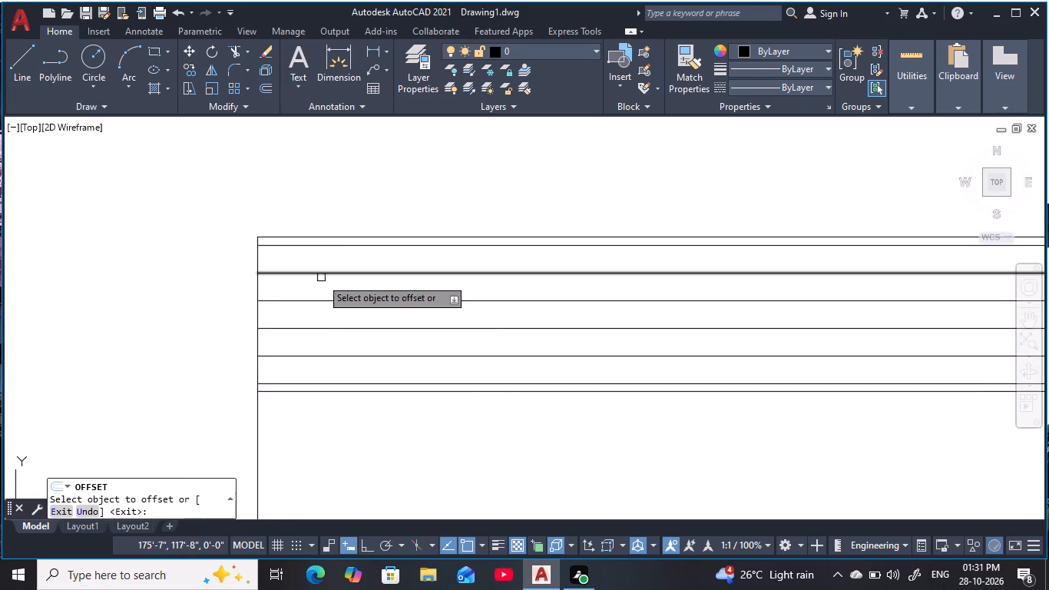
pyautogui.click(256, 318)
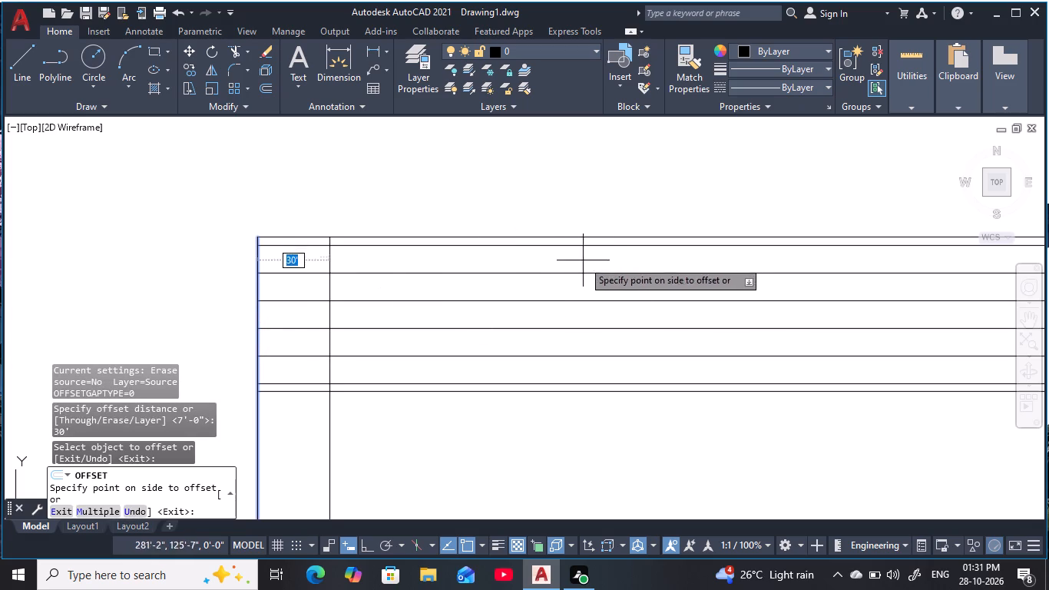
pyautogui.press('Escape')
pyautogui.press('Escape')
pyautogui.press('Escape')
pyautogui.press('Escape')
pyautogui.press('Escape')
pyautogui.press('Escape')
# Trim the part of the vertical line that extends below the lowest horizontal line.
pyautogui.moveTo(383, 314); pyautogui.dragTo(389, 277, button='middle')
pyautogui.press('Escape')
pyautogui.write('TR')
pyautogui.press('space')
pyautogui.moveTo(333, 426); pyautogui.dragTo(243, 394)
pyautogui.moveTo(377, 398); pyautogui.dragTo(397, 404, button='middle')
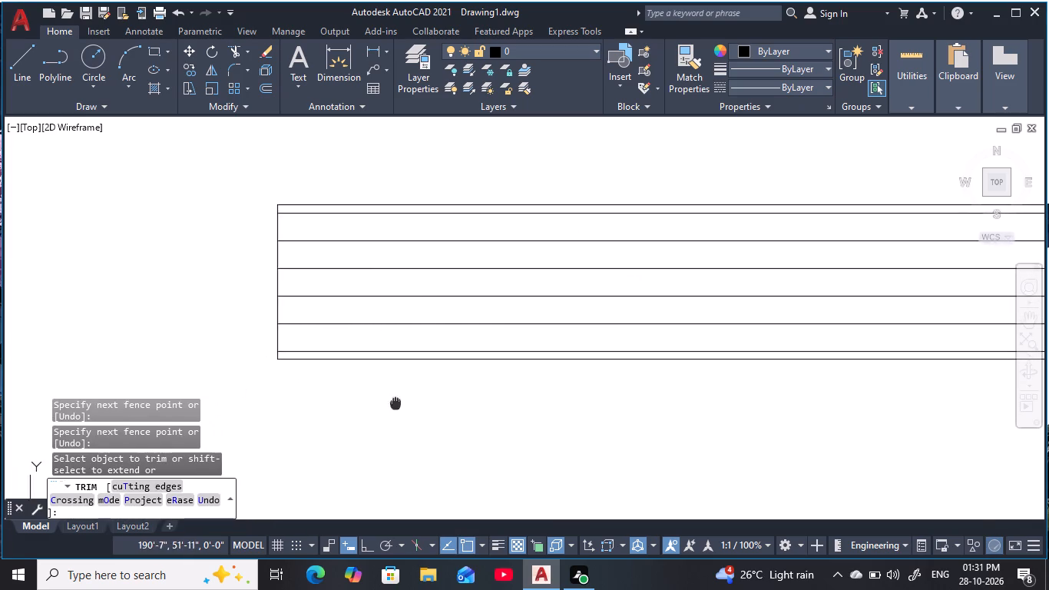
pyautogui.moveTo(397, 404); pyautogui.dragTo(402, 405, button='middle')
pyautogui.press('Escape')
pyautogui.press('Escape')
pyautogui.press('Escape')
pyautogui.press('Escape')
pyautogui.press('Escape')
# Offset the vertical line at the left ends of the horizontal lines 35' to the right.
pyautogui.write('O')
pyautogui.press('space')
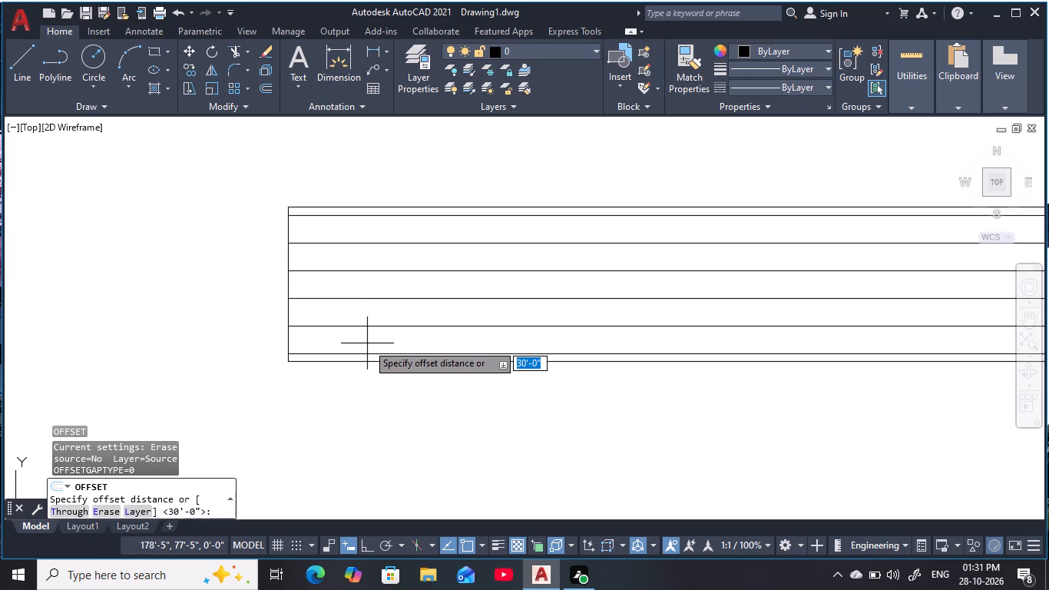
pyautogui.write("35'")
pyautogui.press('space')
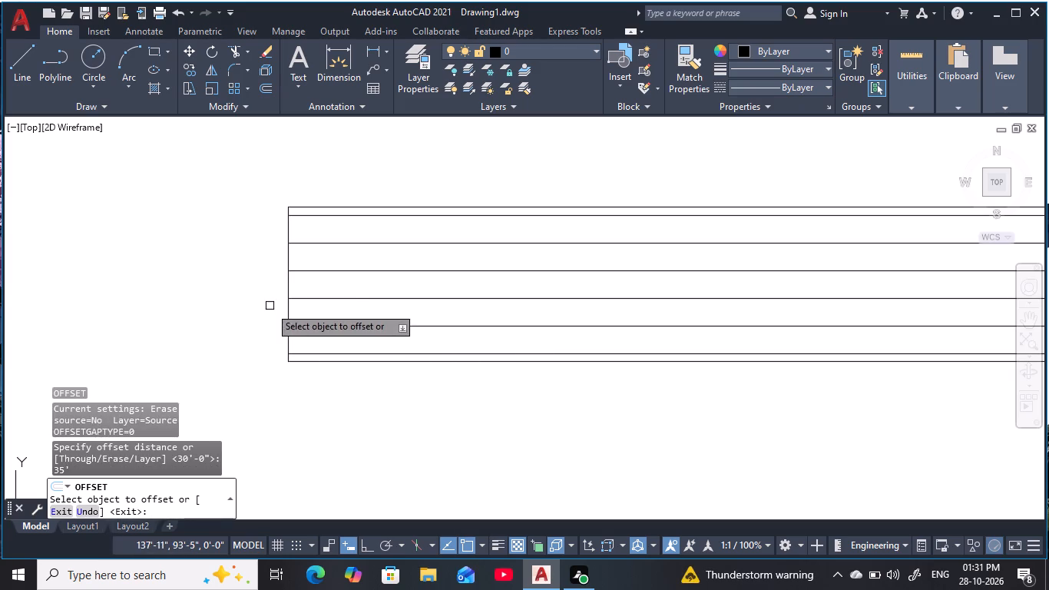
pyautogui.click(286, 317)
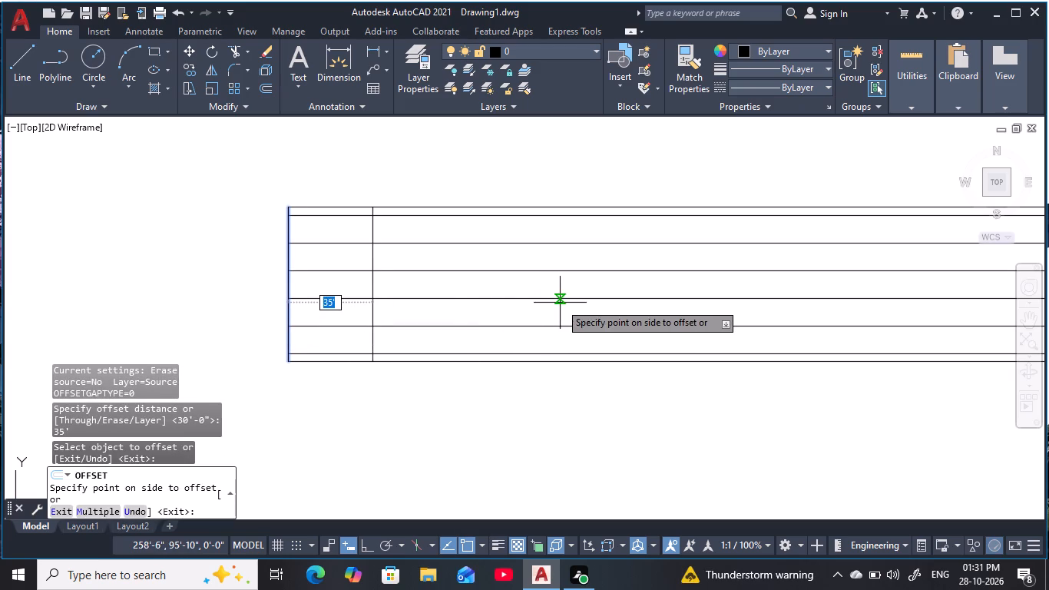
pyautogui.click(560, 303)
pyautogui.press('Escape')
pyautogui.press('Escape')
pyautogui.press('Escape')
pyautogui.press('Escape')
pyautogui.press('Escape')
# Trim the parts of all eight horizontal lines that extend right of the new vertical line.
pyautogui.press('t')
pyautogui.press('r')
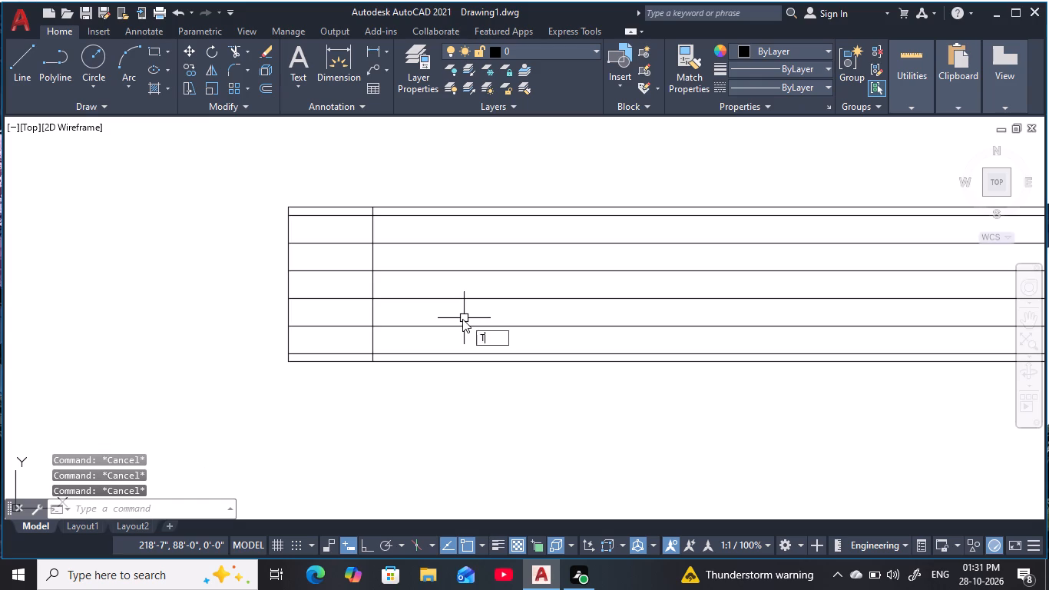
pyautogui.press('space')
pyautogui.moveTo(475, 418); pyautogui.dragTo(453, 174)
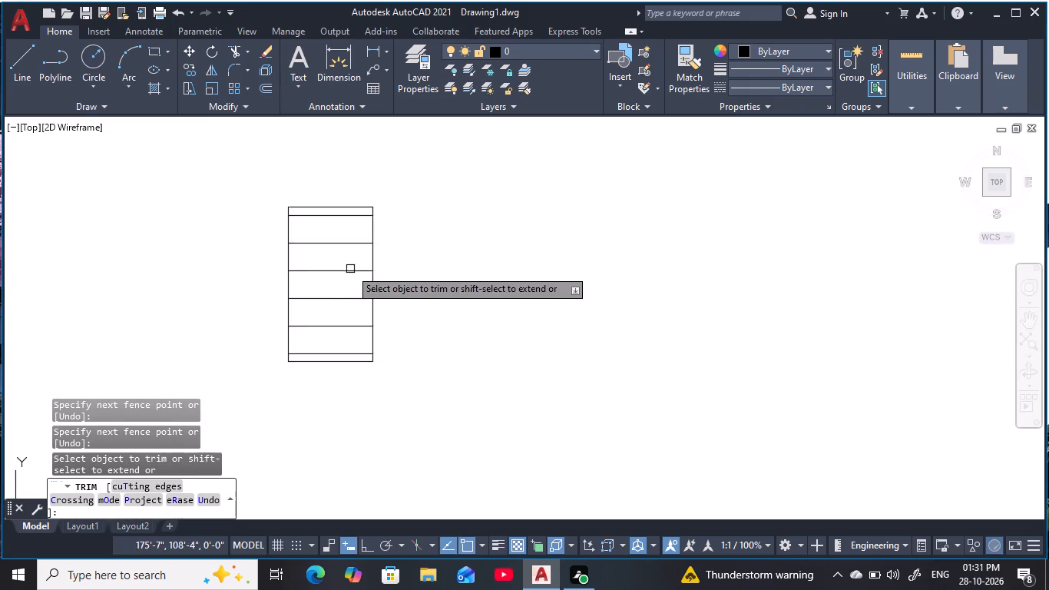
pyautogui.scroll(3, 319, 262)
pyautogui.moveTo(406, 289); pyautogui.dragTo(536, 288, button='middle')
pyautogui.scroll(-1, 546, 290)
pyautogui.moveTo(547, 290); pyautogui.dragTo(495, 273, button='middle')
pyautogui.scroll(-1, 495, 273)
pyautogui.press('Escape')
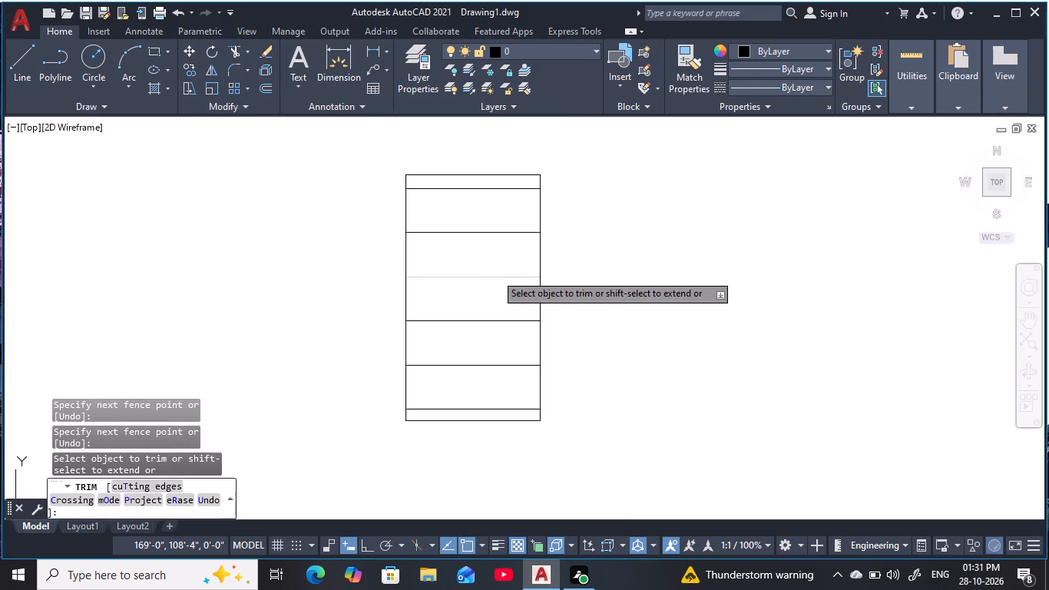
pyautogui.scroll(1, 495, 273)
pyautogui.press('Escape')
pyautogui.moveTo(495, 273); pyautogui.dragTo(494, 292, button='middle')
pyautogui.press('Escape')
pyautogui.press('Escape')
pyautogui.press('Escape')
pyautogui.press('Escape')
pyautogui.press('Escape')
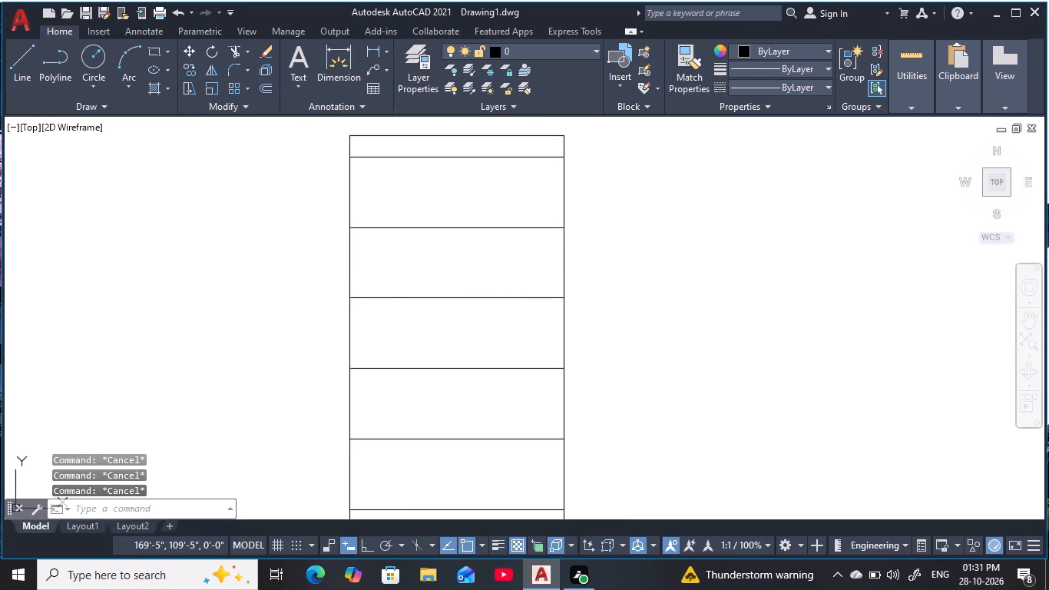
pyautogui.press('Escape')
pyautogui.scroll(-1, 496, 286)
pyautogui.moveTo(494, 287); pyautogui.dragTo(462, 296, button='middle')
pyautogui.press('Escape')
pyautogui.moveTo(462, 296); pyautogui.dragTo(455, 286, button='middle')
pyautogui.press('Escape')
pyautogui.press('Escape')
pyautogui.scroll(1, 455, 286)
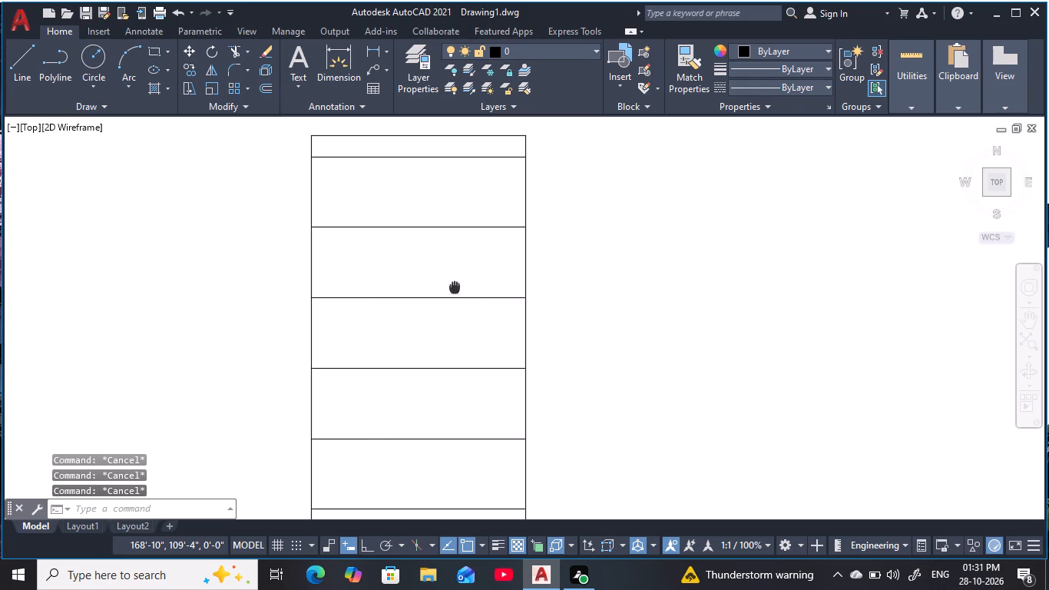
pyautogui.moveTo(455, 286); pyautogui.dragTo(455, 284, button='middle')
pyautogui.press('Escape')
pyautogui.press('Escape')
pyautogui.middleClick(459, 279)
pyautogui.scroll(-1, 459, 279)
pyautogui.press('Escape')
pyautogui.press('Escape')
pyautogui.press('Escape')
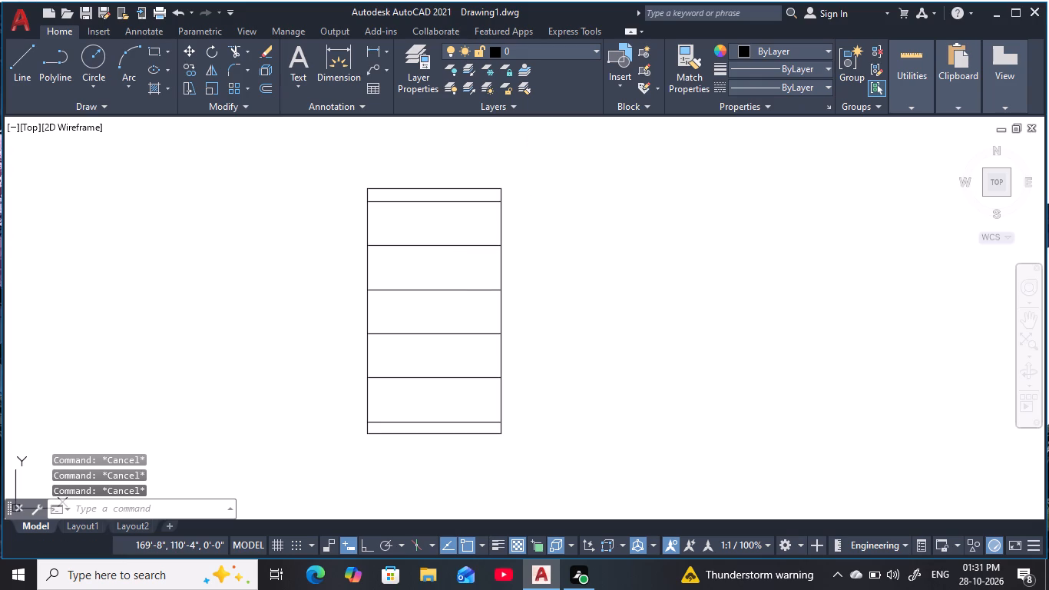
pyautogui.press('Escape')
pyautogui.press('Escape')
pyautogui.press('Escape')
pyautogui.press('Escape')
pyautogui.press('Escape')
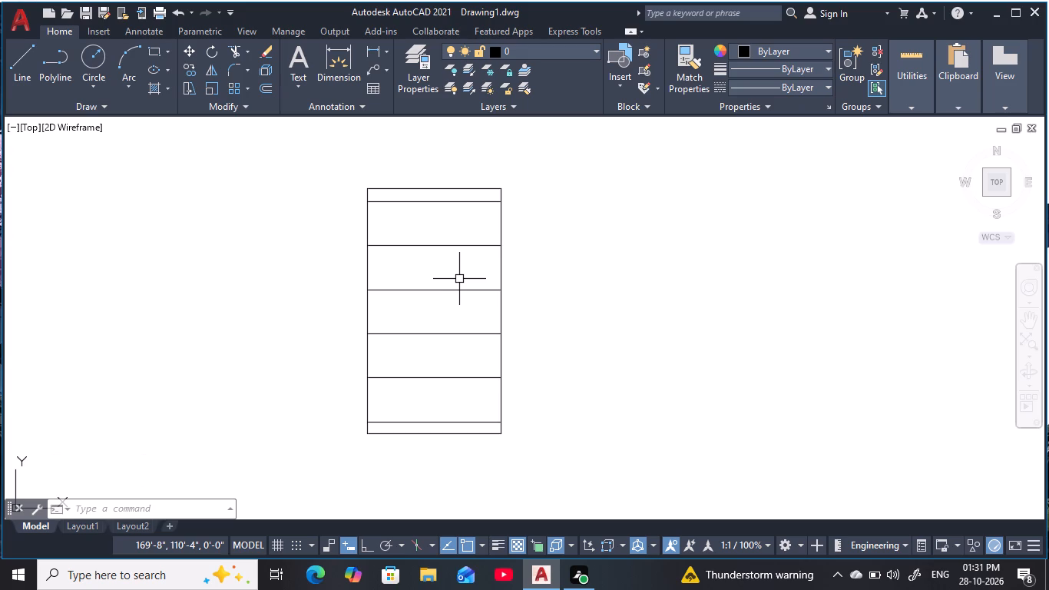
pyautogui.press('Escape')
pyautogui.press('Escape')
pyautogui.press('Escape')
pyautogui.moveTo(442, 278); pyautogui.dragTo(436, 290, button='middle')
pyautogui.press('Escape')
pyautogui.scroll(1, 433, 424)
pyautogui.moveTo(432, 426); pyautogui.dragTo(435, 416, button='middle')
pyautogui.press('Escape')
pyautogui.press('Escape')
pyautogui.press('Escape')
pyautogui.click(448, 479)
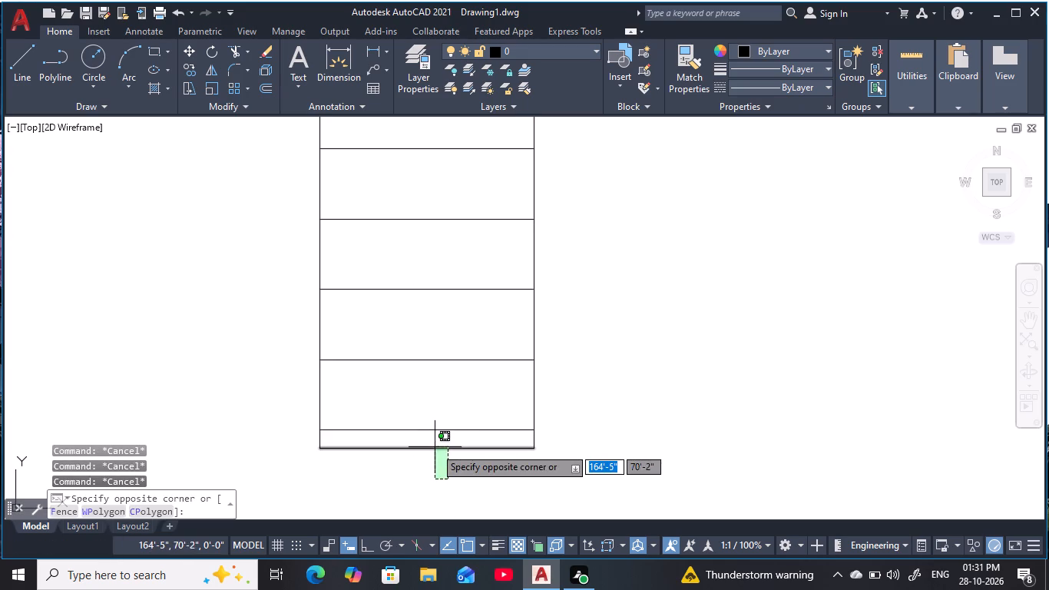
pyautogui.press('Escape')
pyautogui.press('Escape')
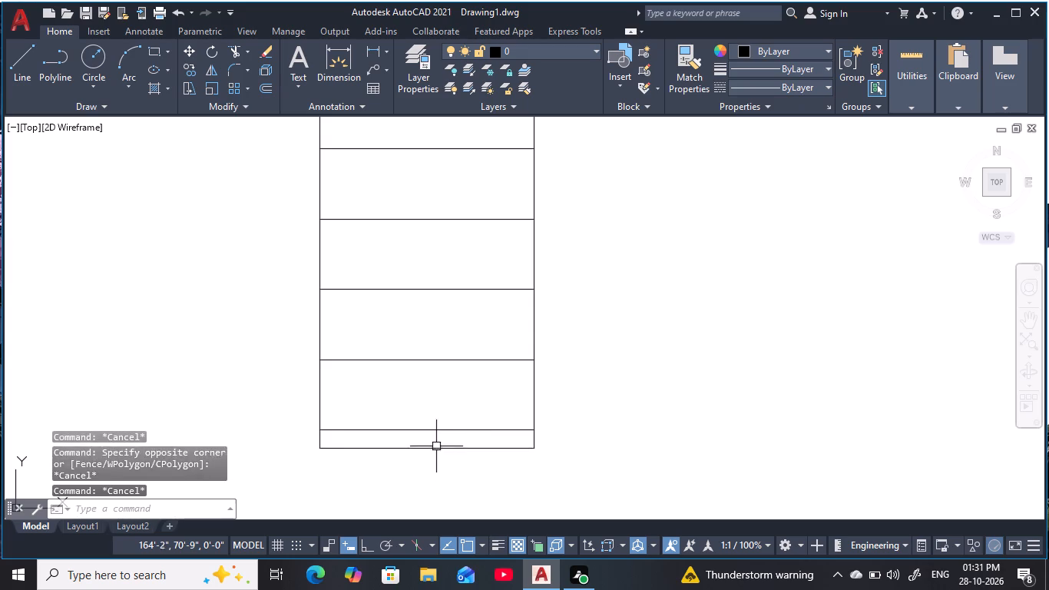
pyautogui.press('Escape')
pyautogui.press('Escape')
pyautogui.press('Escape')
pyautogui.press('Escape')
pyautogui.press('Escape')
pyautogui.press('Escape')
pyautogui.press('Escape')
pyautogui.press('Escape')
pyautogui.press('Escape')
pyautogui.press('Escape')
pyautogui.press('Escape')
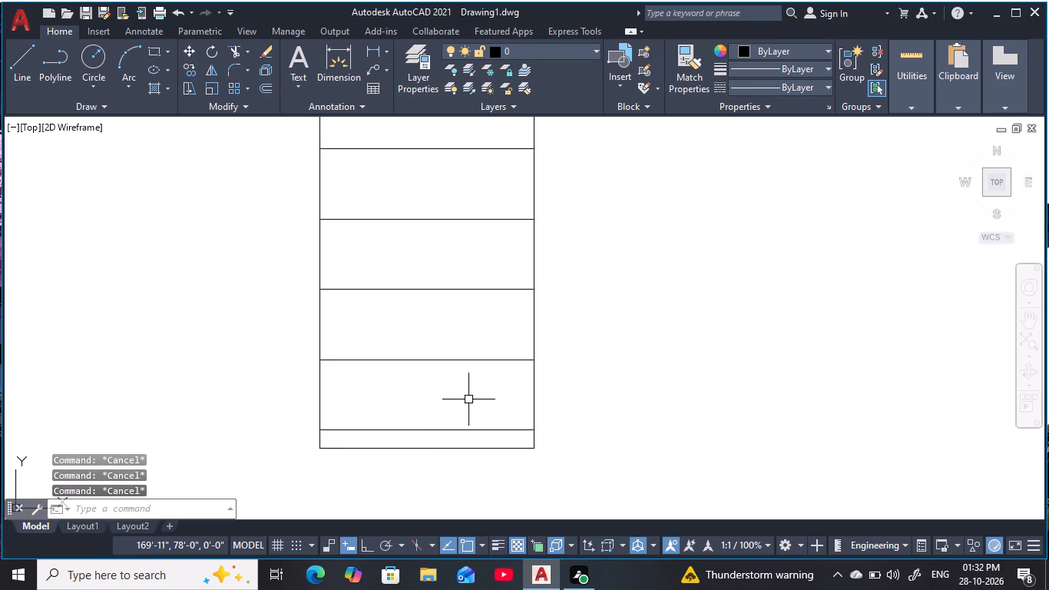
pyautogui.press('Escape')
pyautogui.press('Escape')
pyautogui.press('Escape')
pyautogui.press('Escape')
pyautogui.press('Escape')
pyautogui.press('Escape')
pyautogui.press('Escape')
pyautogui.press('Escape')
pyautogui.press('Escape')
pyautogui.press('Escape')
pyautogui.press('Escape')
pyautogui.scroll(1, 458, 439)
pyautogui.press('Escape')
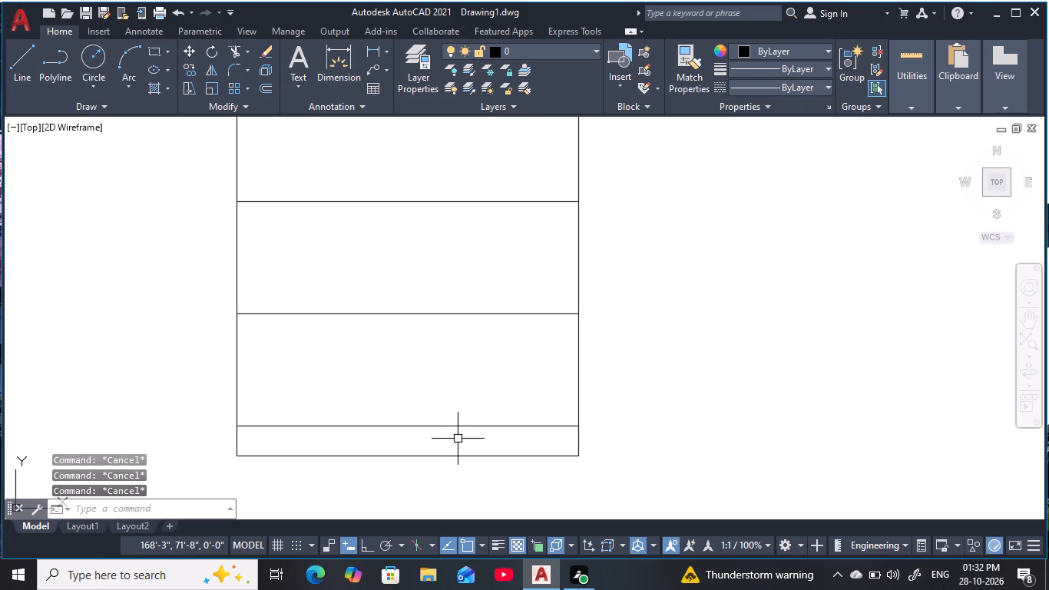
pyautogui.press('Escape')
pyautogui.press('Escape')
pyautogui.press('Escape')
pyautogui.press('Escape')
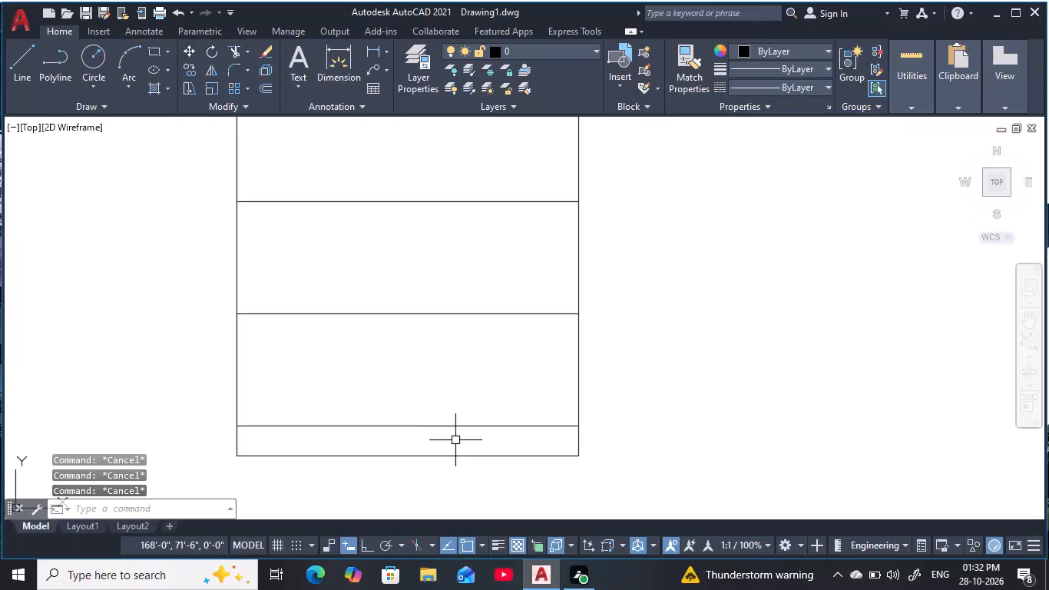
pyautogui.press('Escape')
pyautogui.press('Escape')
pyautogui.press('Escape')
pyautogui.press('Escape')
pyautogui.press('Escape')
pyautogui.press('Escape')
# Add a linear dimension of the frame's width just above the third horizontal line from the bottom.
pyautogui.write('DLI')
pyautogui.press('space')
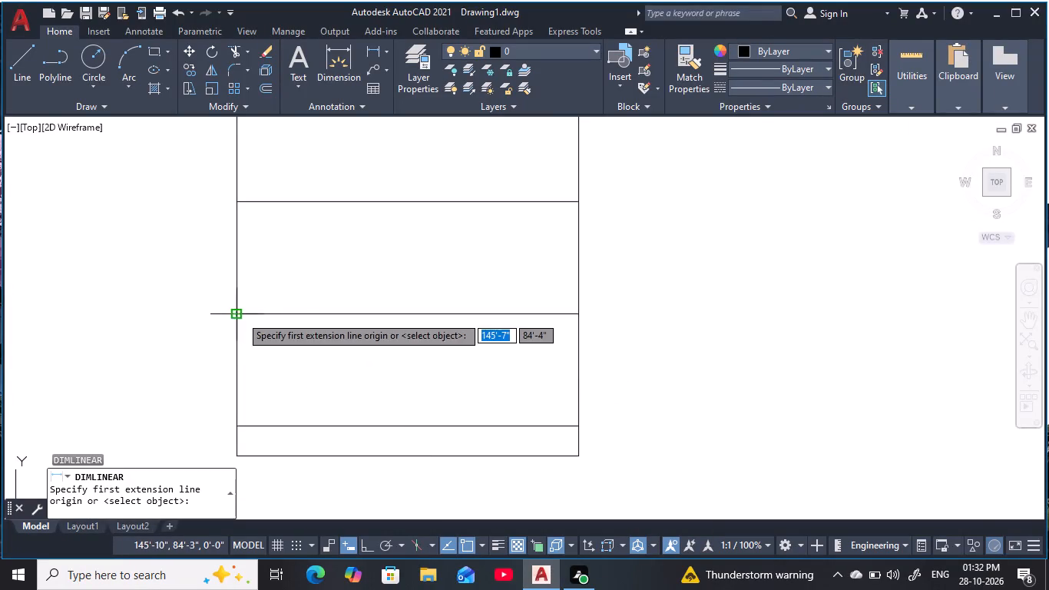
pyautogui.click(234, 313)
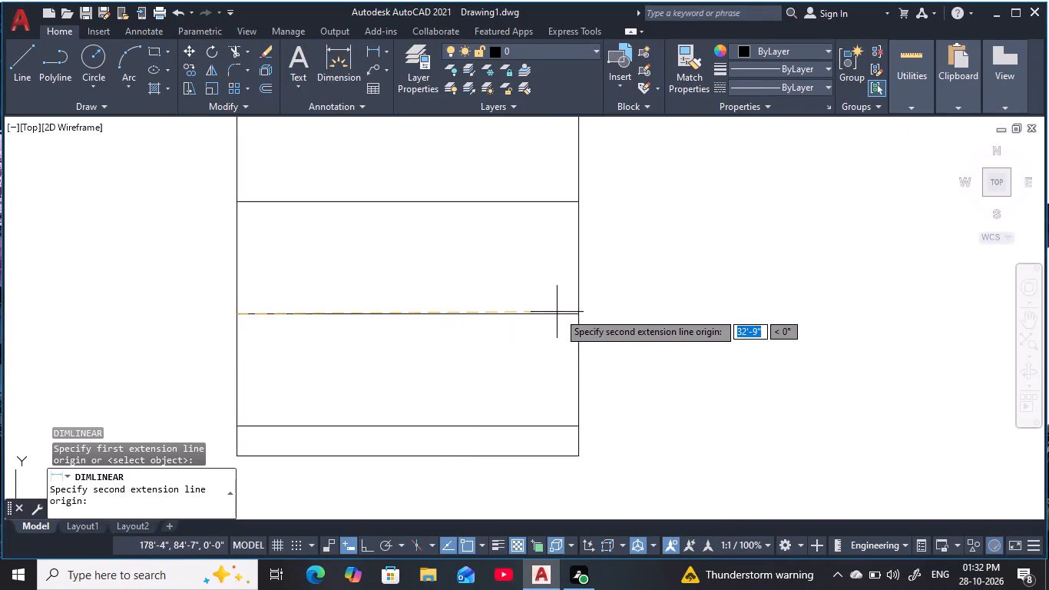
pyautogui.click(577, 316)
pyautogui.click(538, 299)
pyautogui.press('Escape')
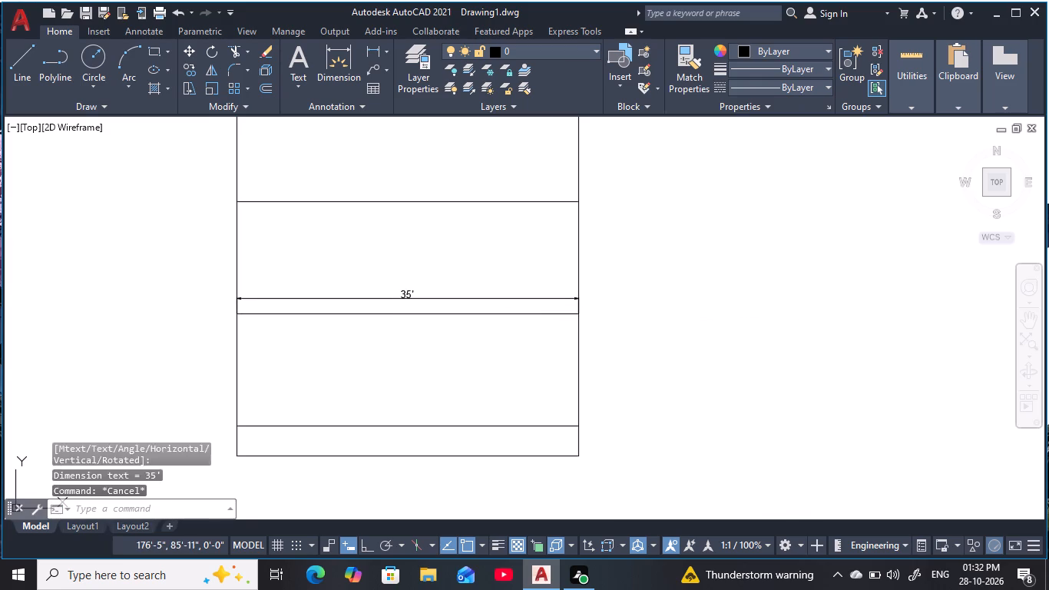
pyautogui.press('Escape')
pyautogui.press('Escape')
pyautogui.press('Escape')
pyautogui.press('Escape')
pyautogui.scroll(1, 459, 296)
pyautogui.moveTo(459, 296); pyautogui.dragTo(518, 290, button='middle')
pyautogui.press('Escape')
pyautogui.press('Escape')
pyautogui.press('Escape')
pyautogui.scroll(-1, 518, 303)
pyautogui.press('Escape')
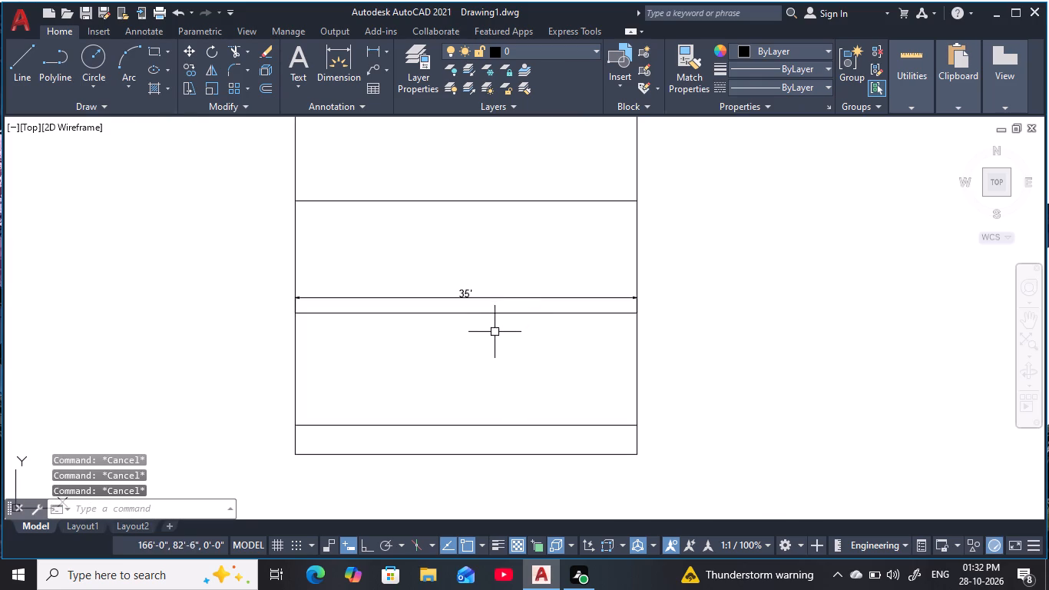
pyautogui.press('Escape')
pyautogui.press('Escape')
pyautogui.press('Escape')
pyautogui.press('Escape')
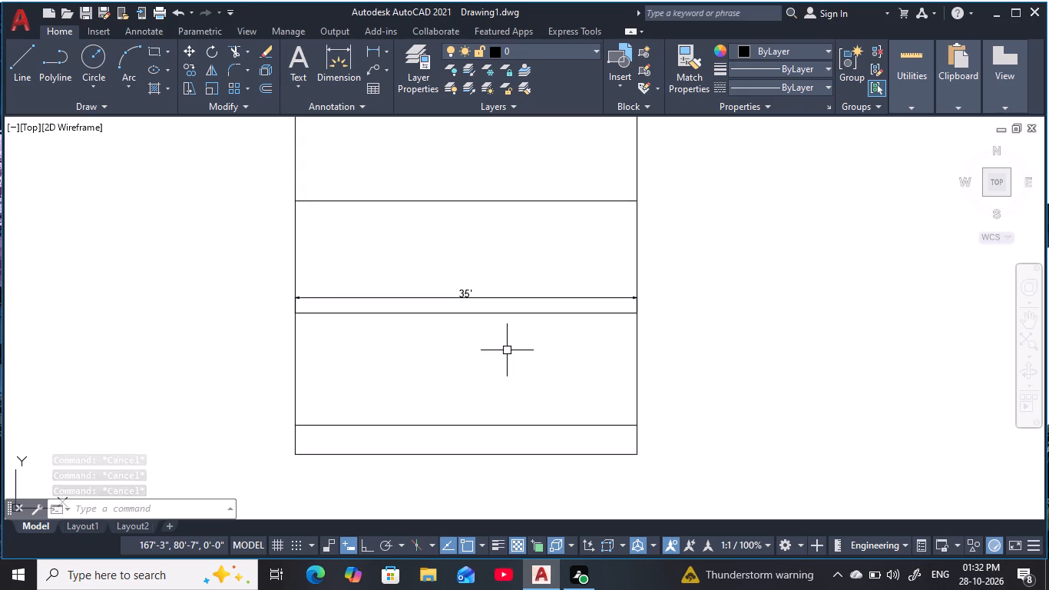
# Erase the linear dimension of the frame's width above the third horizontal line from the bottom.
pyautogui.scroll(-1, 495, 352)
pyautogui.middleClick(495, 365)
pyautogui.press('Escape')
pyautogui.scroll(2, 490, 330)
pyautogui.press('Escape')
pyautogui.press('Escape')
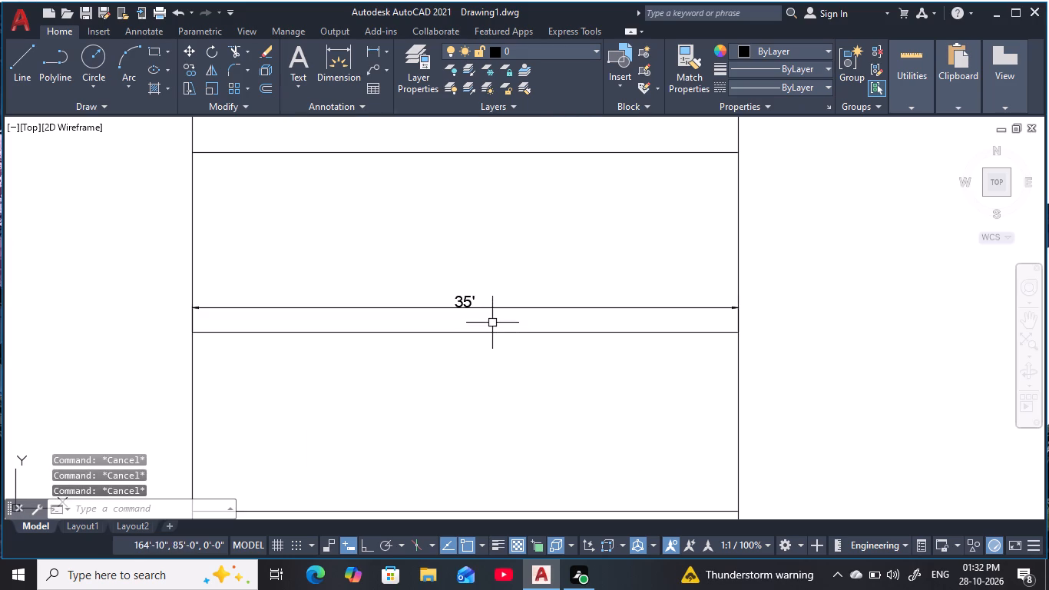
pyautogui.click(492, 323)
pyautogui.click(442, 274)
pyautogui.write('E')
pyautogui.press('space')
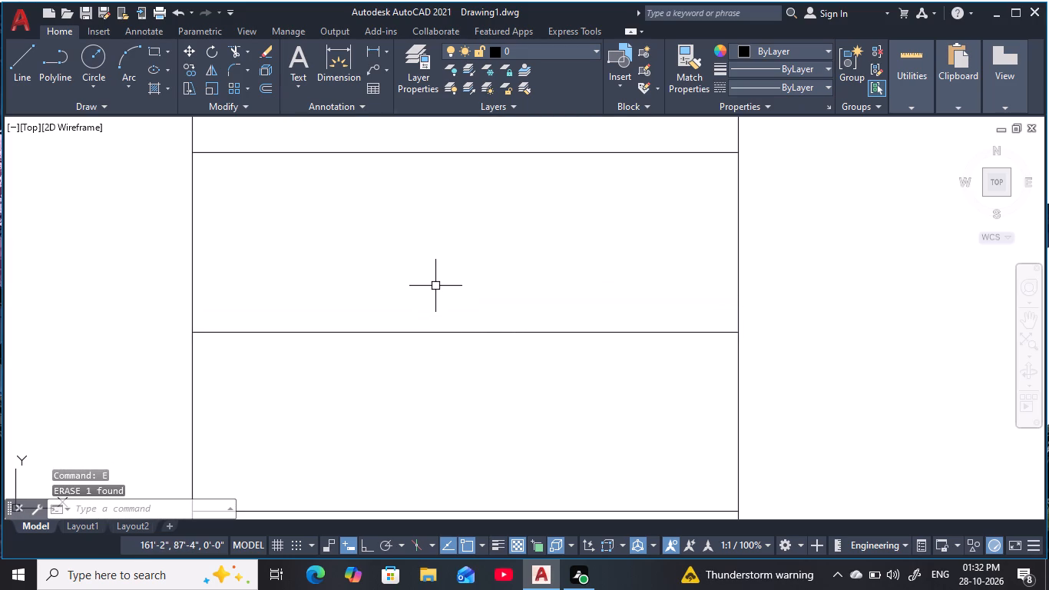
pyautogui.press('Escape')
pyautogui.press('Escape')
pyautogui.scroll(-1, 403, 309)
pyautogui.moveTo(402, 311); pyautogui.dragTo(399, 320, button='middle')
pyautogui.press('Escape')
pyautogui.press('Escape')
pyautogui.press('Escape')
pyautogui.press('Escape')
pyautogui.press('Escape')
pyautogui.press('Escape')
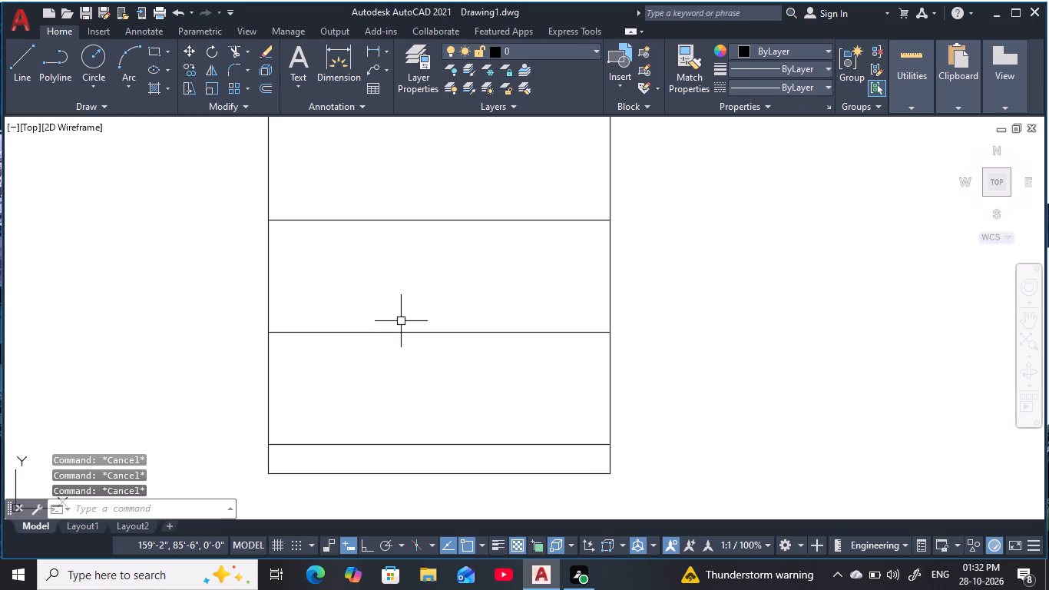
# Measure the gap between the two lowest horizontal lines at the frame's left edge with a linear dimension.
pyautogui.write('DLI')
pyautogui.press('space')
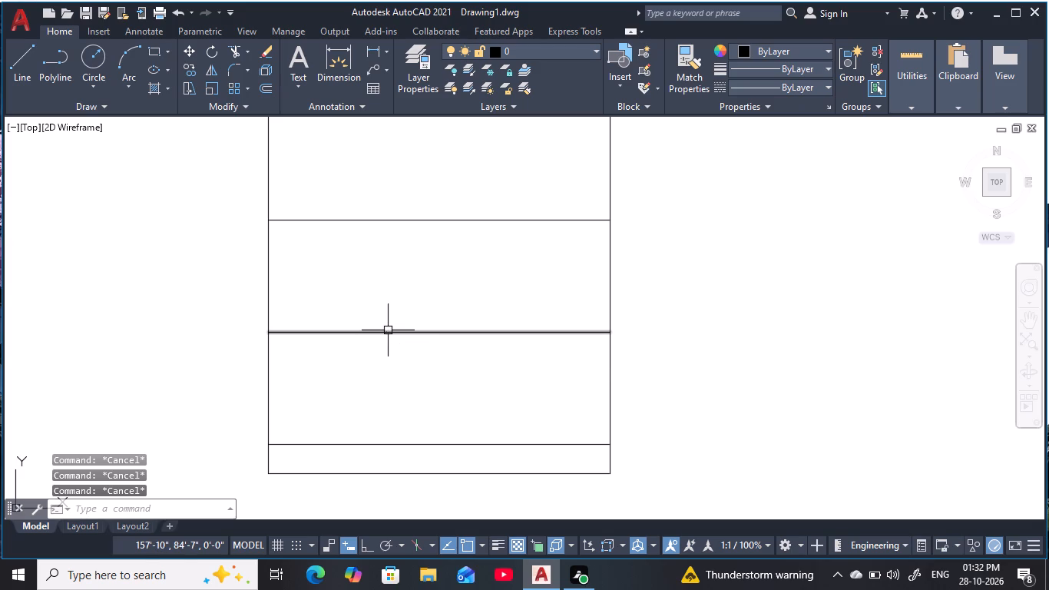
pyautogui.click(266, 449)
pyautogui.click(268, 472)
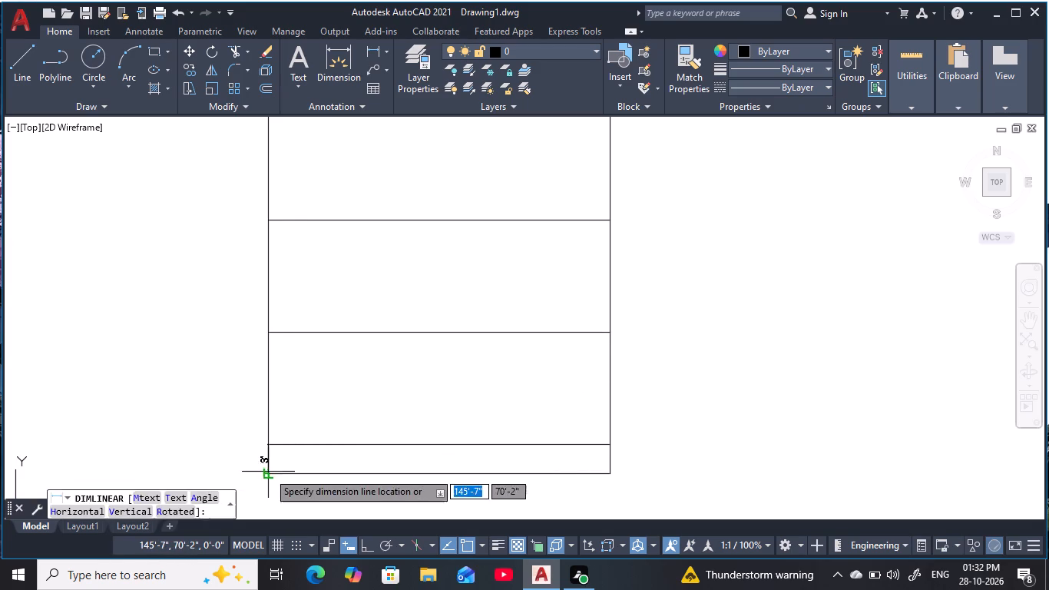
pyautogui.press('Escape')
pyautogui.scroll(1, 282, 462)
pyautogui.press('Escape')
pyautogui.press('Escape')
pyautogui.press('Escape')
pyautogui.press('Escape')
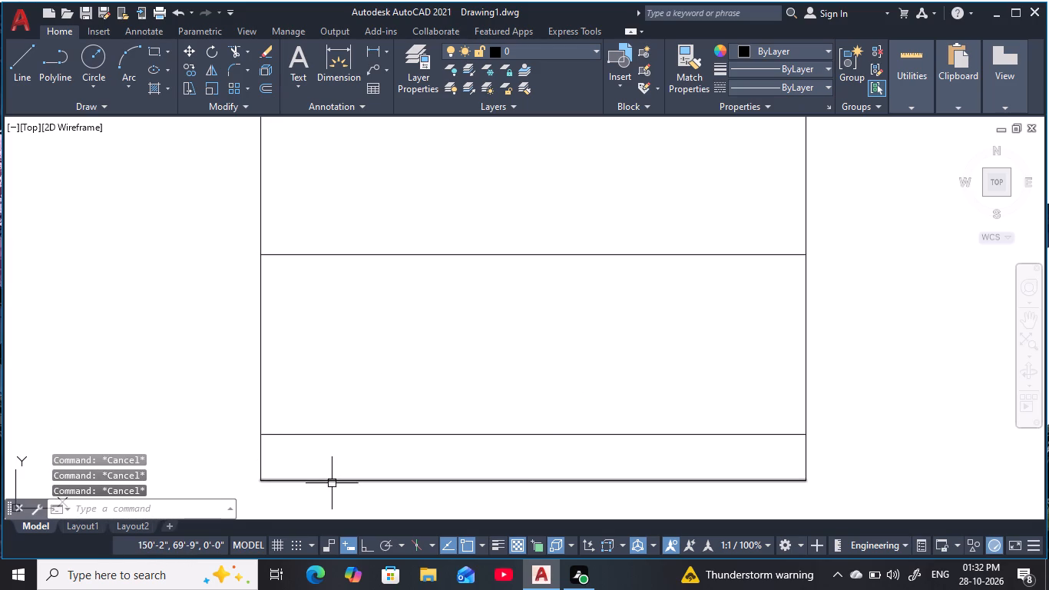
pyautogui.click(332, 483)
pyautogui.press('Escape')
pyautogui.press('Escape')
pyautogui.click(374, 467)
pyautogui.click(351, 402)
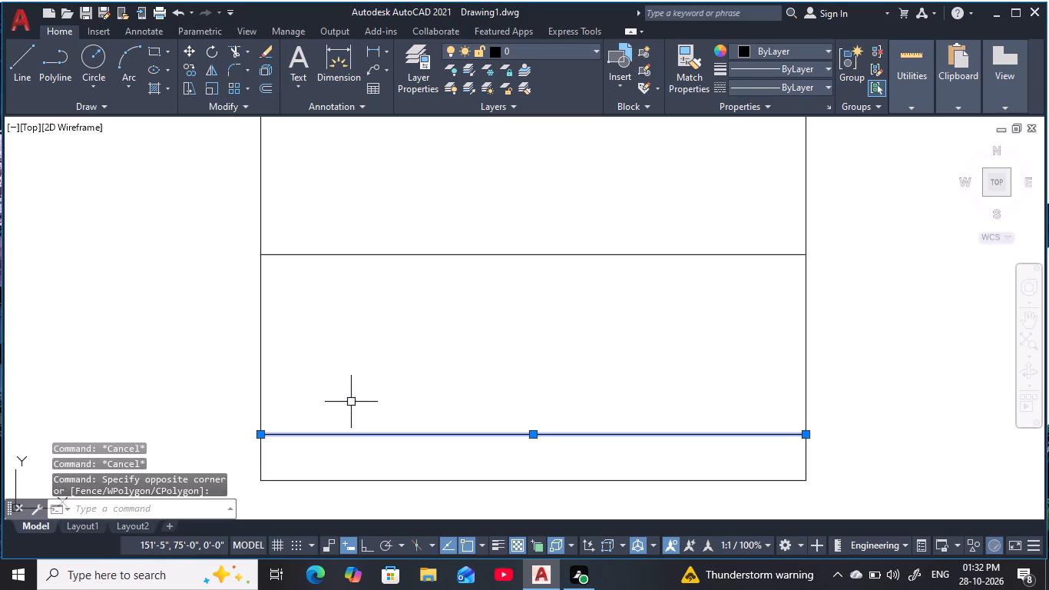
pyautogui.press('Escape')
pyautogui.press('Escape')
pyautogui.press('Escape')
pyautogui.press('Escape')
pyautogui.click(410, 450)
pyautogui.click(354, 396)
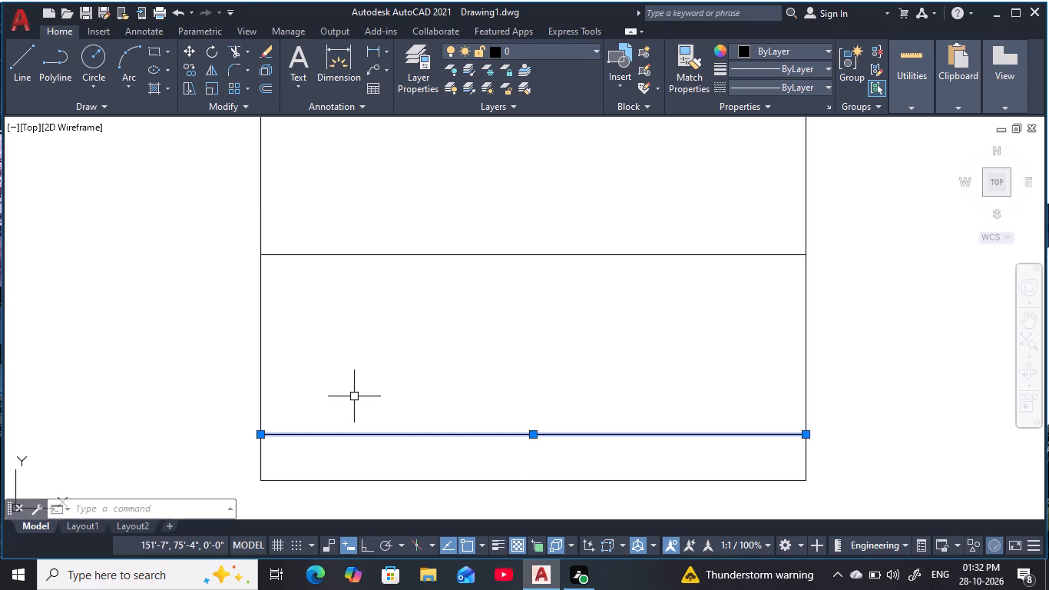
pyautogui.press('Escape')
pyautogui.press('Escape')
# Offset the second-lowest horizontal line 2'-6" downward.
pyautogui.press('o')
pyautogui.press('space')
pyautogui.write("2'")
pyautogui.write('6')
pyautogui.press('space')
pyautogui.click(366, 434)
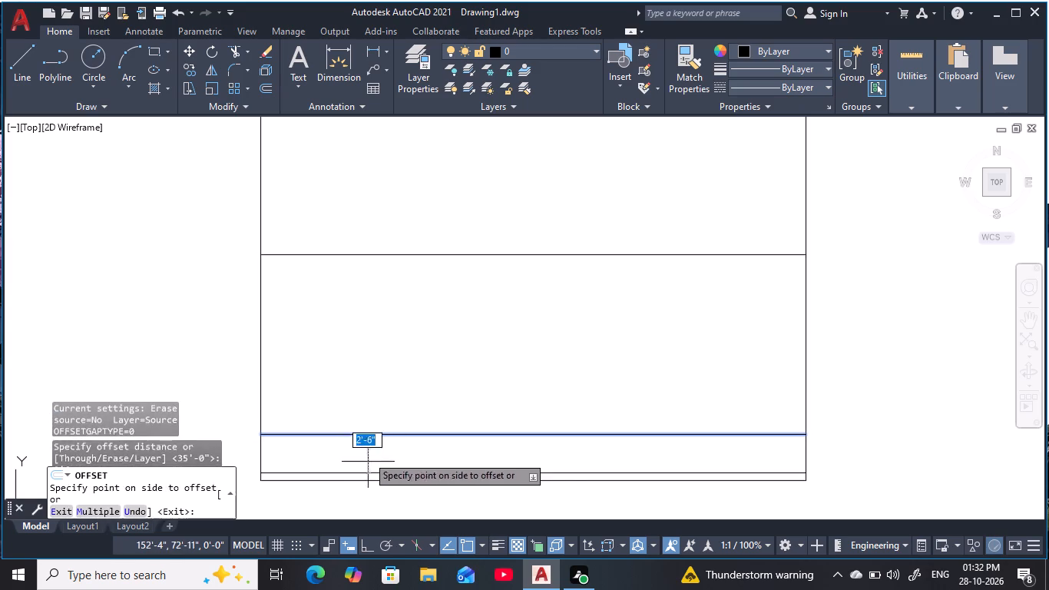
pyautogui.click(363, 497)
pyautogui.press('Escape')
pyautogui.press('Escape')
pyautogui.press('Escape')
pyautogui.moveTo(366, 460); pyautogui.dragTo(372, 424, button='middle')
pyautogui.press('Escape')
# Trim away the old lowest horizontal line and both vertical line ends extending below the new 2'-6" offset line.
pyautogui.press('t')
pyautogui.press('r')
pyautogui.press('space')
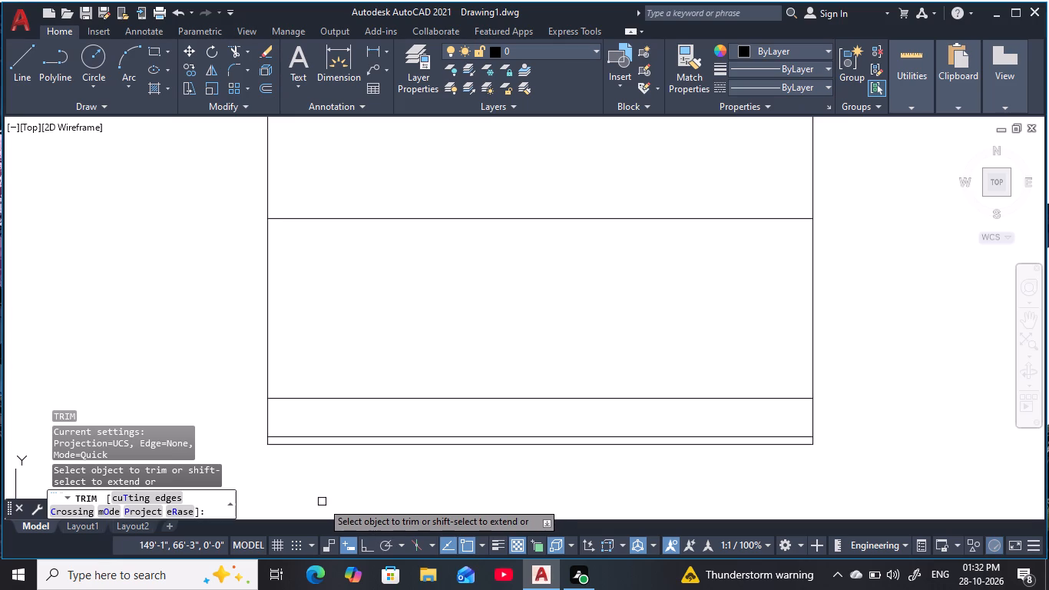
pyautogui.scroll(1, 307, 506)
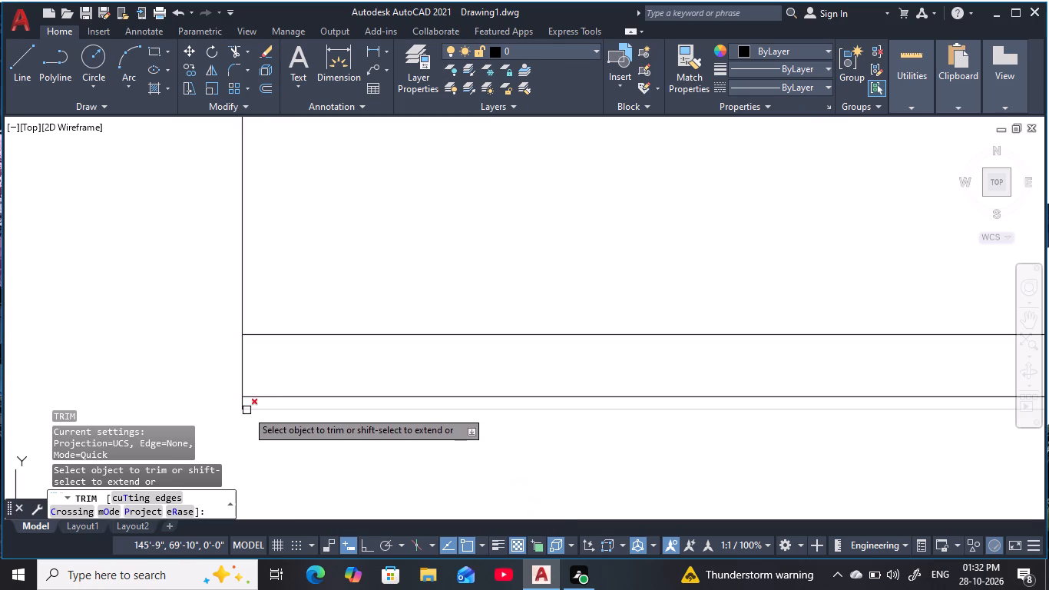
pyautogui.click(247, 410)
pyautogui.click(243, 410)
pyautogui.moveTo(484, 461); pyautogui.dragTo(211, 413, button='middle')
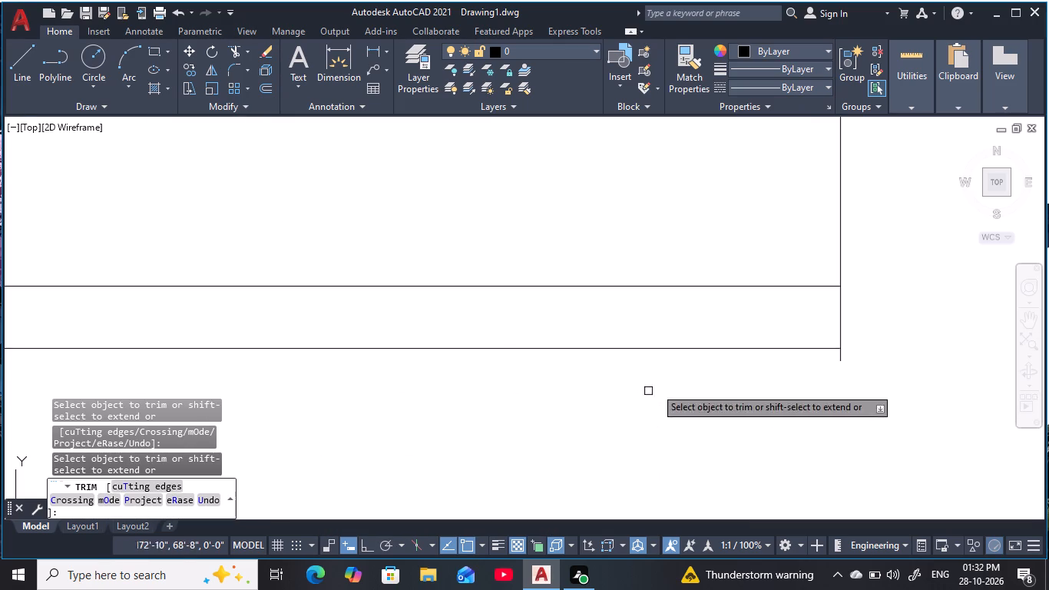
pyautogui.click(842, 361)
pyautogui.scroll(-2, 743, 373)
pyautogui.moveTo(727, 379); pyautogui.dragTo(787, 420, button='middle')
pyautogui.press('Escape')
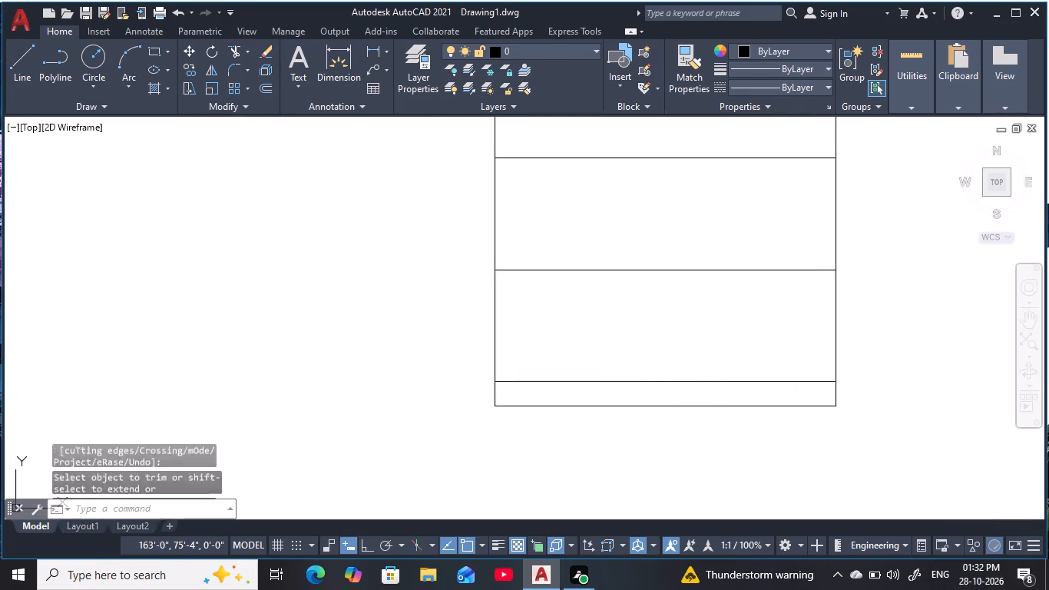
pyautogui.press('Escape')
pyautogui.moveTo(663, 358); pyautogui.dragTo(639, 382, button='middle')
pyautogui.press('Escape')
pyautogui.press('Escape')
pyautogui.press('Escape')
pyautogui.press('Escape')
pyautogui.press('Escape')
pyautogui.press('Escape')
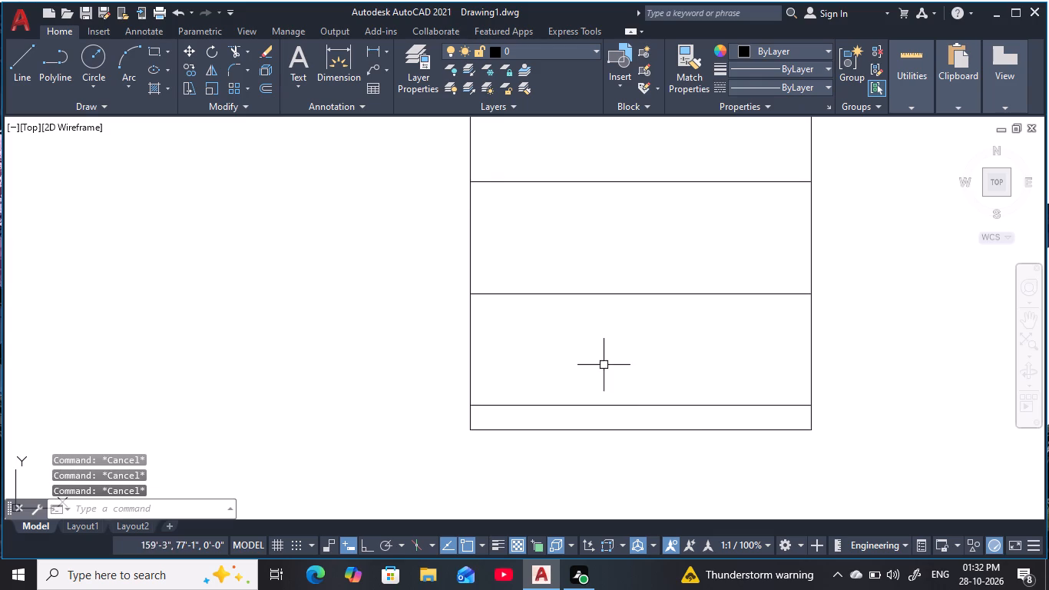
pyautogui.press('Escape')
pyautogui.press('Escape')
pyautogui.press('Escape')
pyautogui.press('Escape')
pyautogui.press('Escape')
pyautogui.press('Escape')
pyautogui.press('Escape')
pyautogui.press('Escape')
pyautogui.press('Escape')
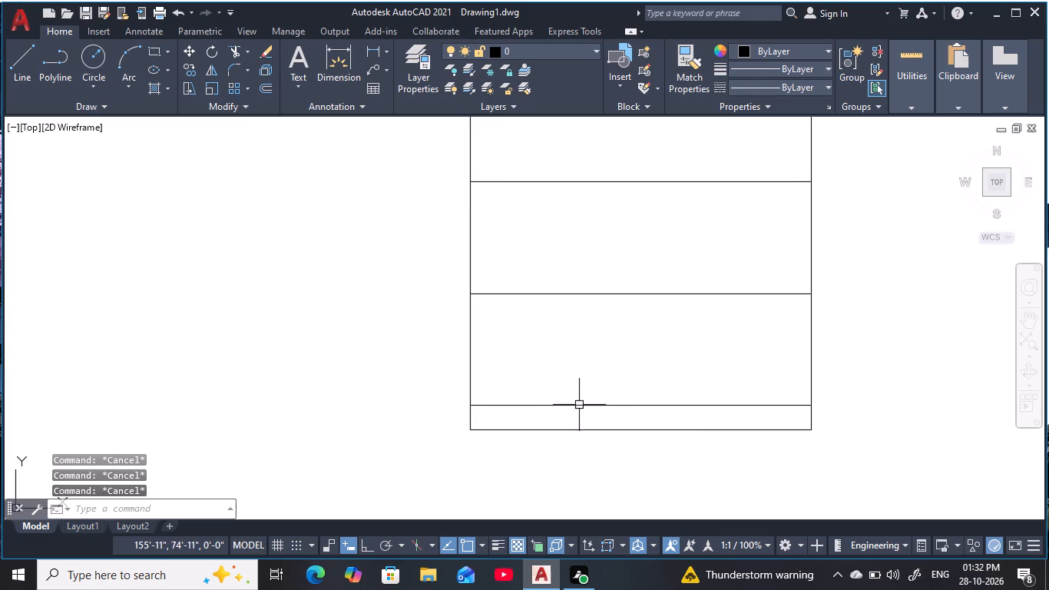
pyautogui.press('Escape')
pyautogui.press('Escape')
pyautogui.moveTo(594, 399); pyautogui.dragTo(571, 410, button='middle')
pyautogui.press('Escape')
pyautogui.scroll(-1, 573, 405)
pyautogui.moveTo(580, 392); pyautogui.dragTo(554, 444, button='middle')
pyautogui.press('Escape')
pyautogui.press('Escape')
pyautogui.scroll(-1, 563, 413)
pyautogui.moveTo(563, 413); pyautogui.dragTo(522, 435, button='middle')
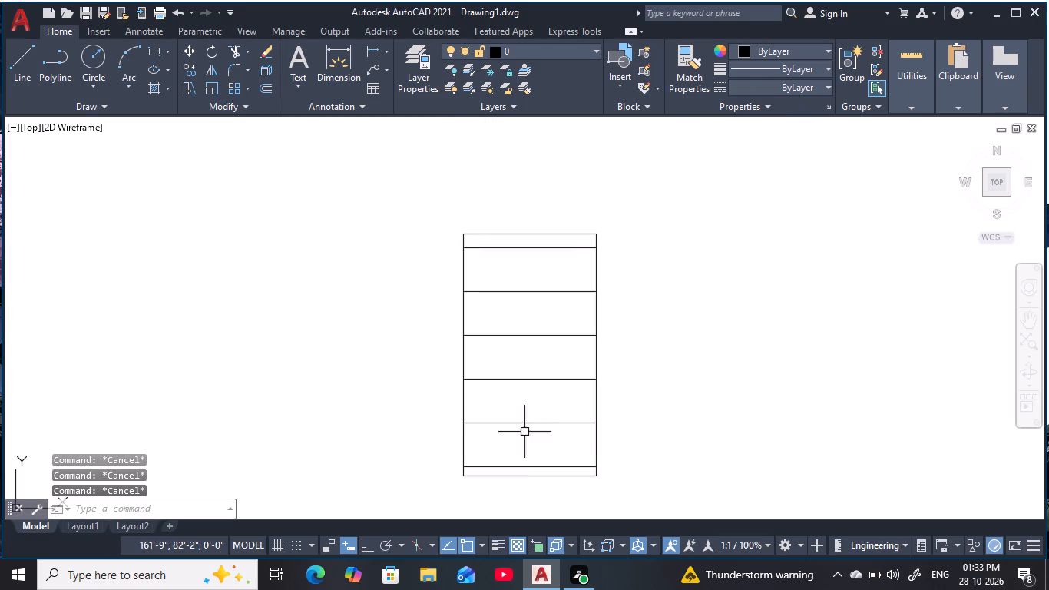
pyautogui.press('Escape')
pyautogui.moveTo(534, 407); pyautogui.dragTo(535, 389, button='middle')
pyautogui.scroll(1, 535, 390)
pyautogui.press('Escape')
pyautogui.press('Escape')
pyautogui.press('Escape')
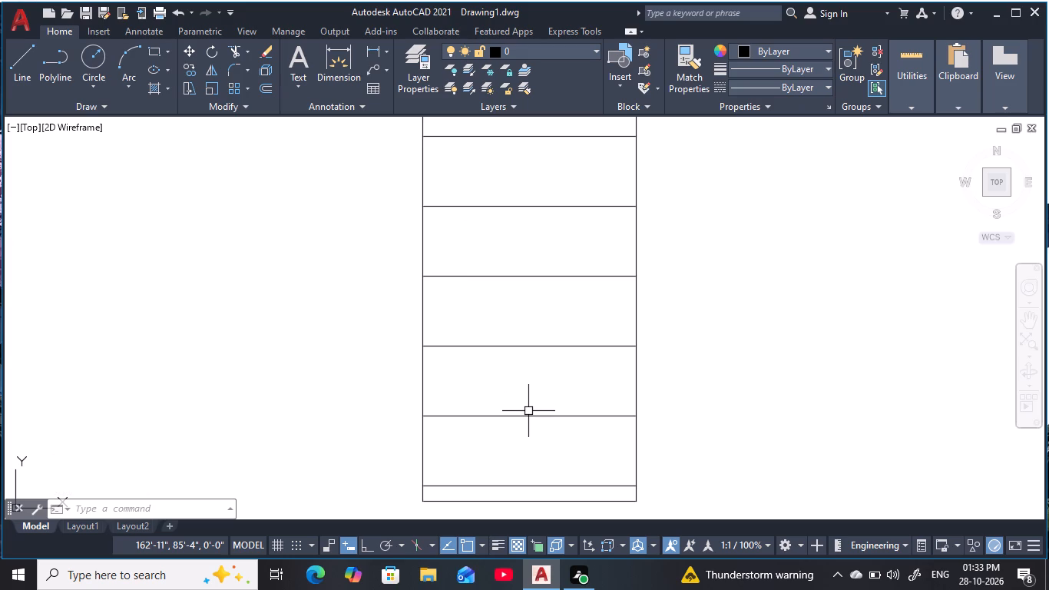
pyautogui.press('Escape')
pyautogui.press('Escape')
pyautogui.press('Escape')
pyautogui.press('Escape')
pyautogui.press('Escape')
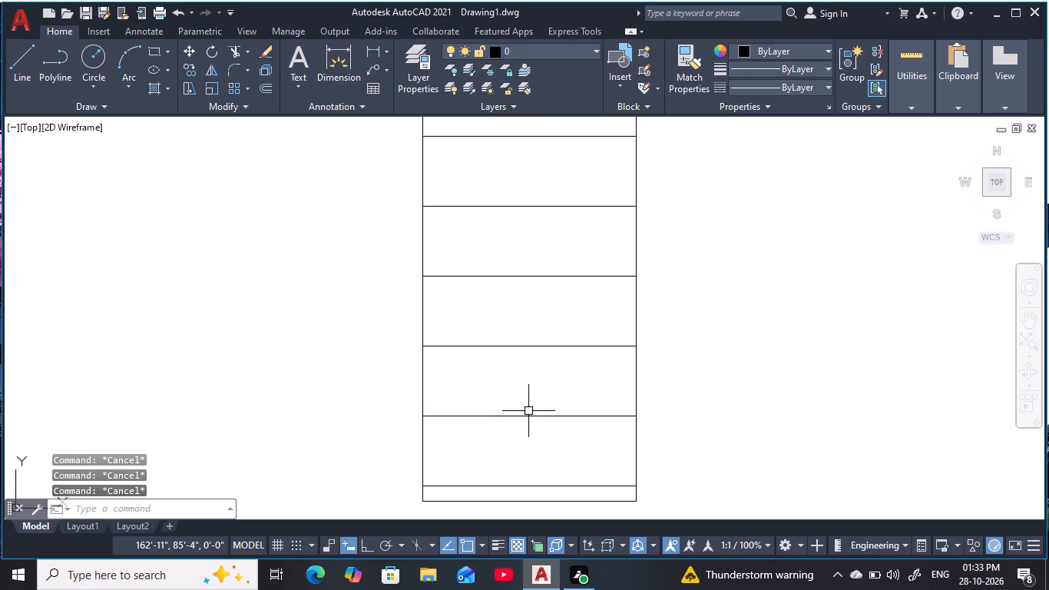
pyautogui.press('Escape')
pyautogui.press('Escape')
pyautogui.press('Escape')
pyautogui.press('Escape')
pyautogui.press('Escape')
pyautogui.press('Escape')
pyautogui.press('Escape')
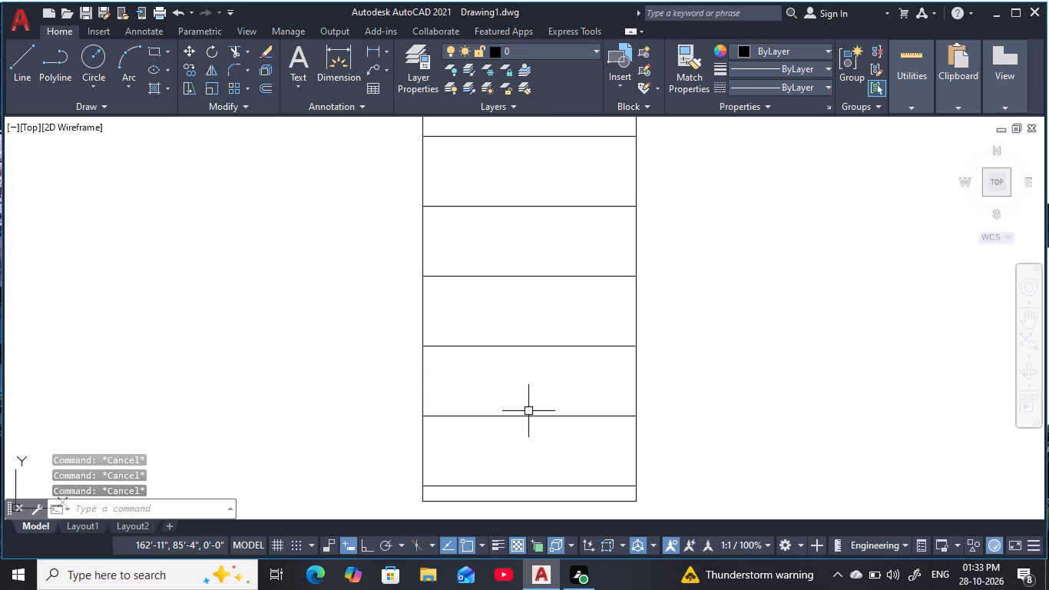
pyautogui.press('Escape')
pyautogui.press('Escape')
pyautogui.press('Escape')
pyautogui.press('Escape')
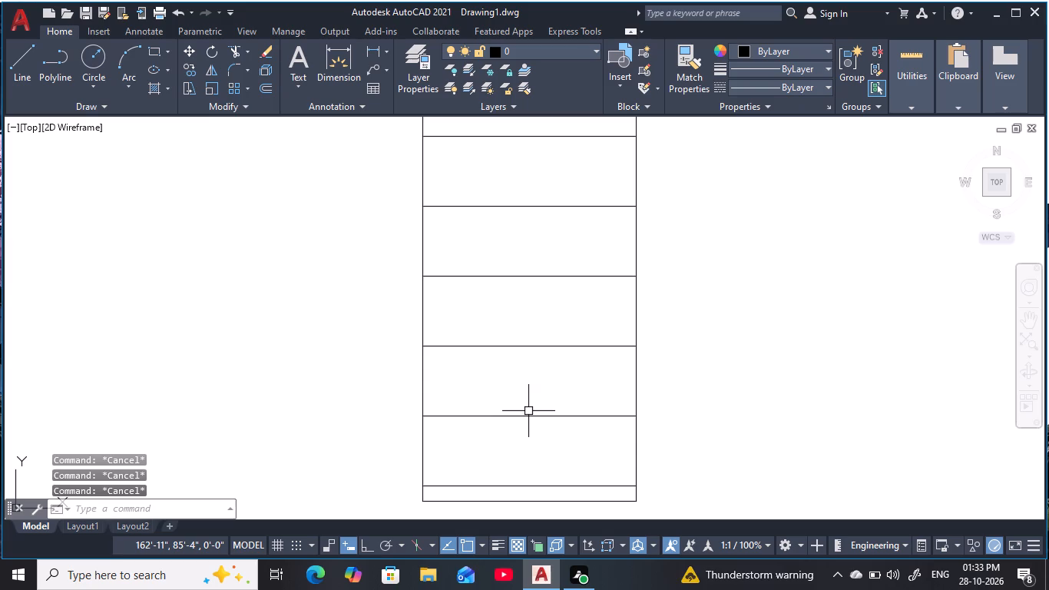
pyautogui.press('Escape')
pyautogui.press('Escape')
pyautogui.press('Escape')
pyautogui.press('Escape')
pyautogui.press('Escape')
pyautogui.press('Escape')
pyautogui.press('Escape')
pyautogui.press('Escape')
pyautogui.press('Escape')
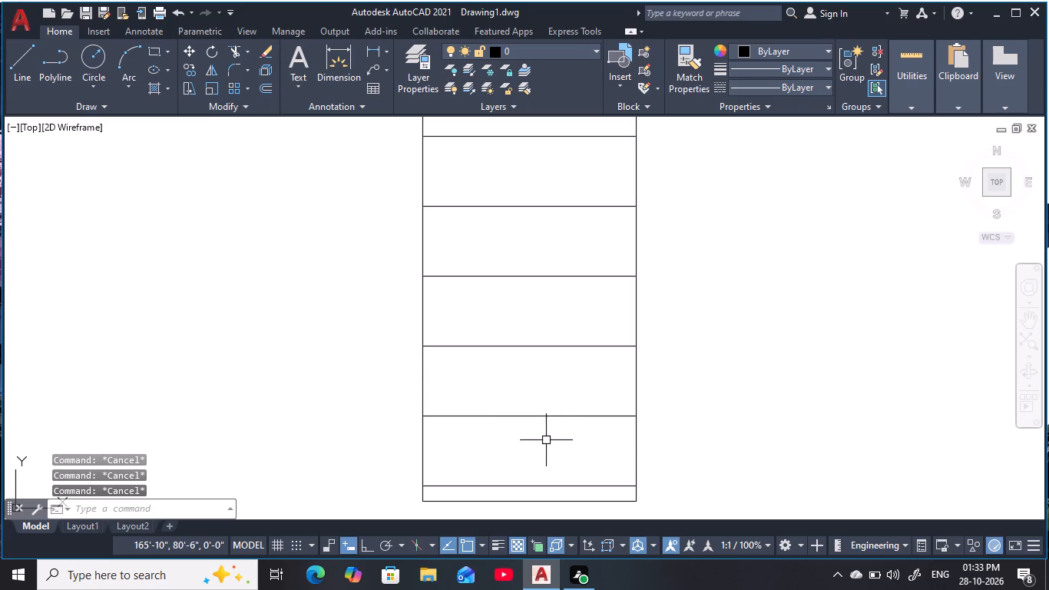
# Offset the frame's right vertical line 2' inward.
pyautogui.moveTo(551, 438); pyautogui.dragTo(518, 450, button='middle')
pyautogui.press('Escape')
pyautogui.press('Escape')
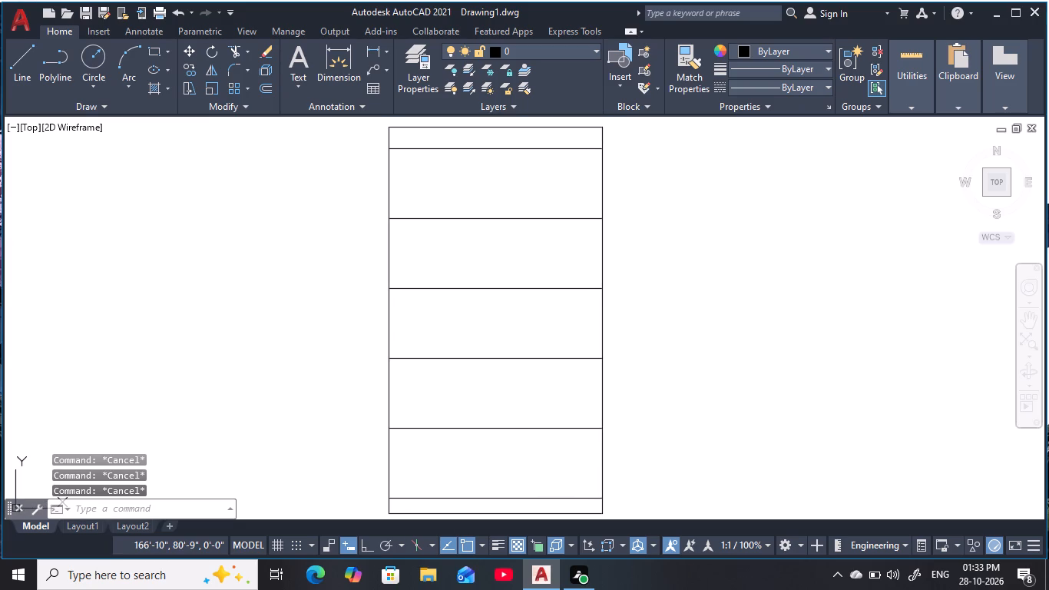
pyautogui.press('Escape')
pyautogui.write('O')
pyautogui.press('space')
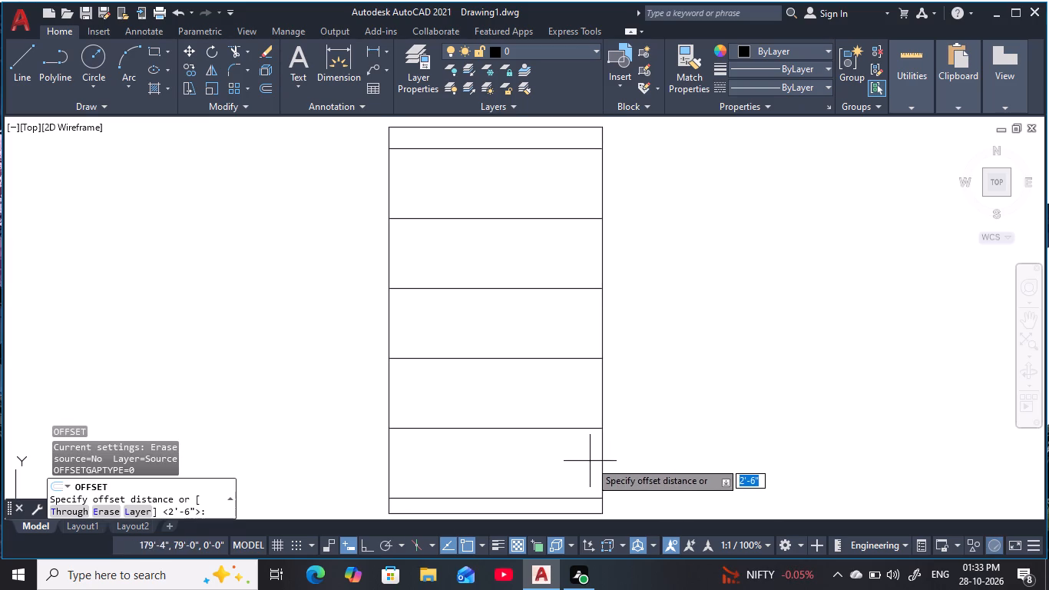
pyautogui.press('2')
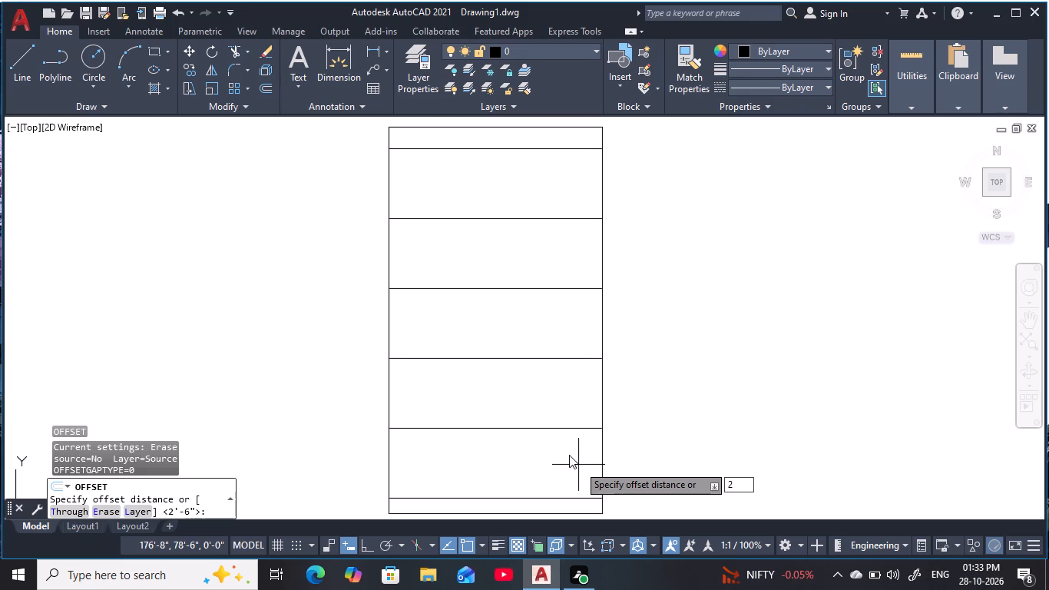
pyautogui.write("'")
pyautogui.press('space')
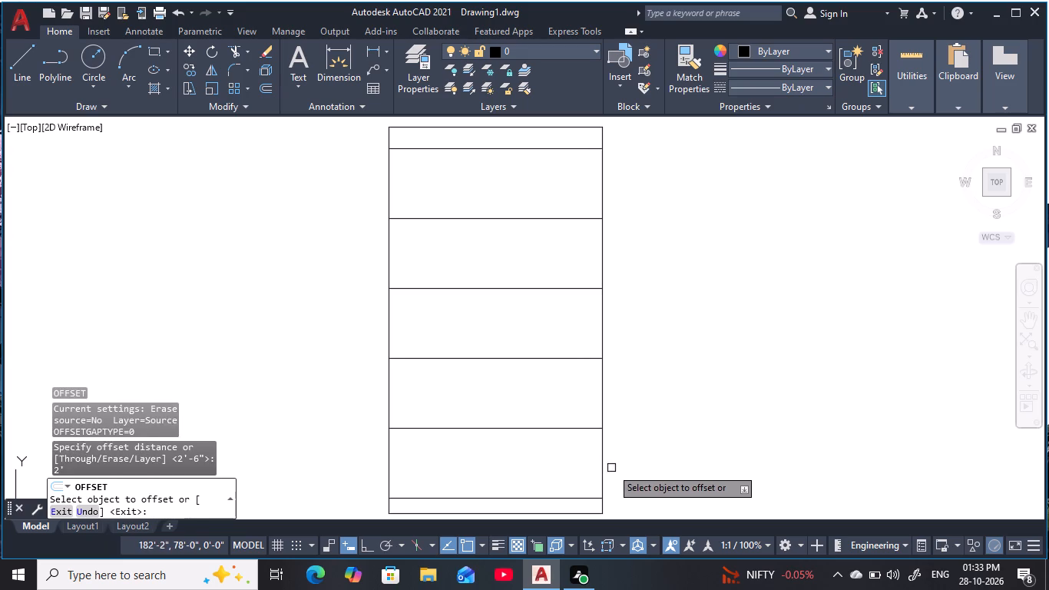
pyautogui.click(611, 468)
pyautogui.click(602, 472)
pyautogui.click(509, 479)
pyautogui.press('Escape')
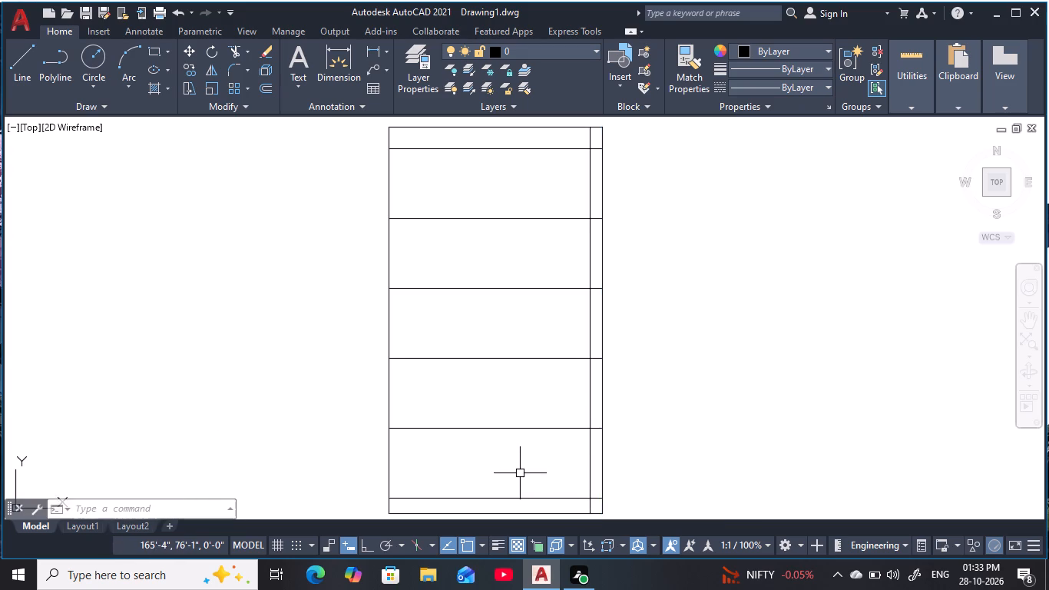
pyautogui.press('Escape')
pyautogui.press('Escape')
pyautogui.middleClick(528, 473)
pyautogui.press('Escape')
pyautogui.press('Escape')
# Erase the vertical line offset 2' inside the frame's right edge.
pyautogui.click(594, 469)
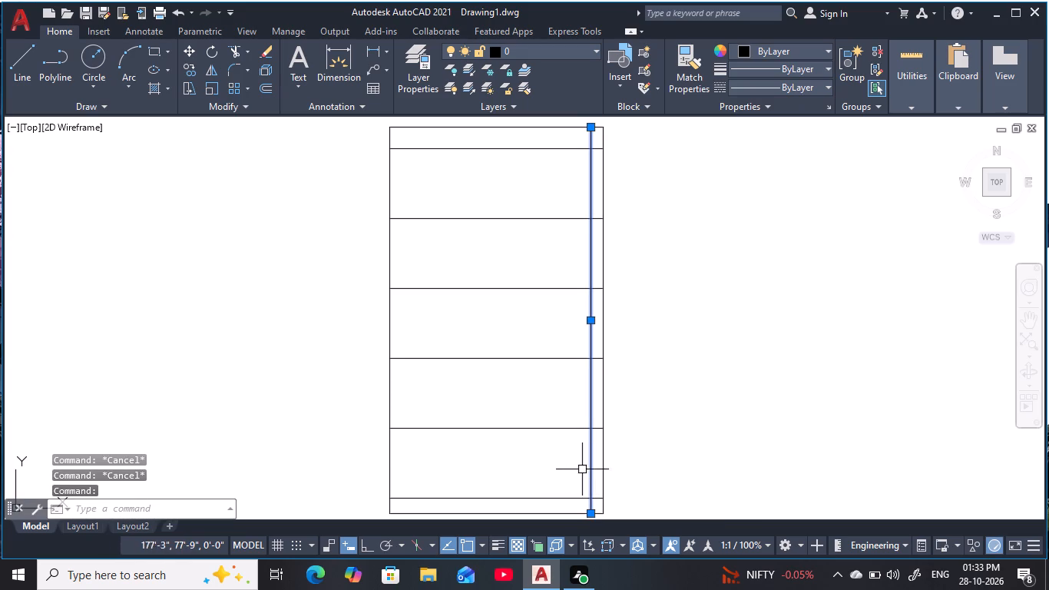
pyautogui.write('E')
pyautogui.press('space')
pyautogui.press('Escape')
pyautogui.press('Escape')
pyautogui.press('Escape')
# Offset the frame's left vertical line 9" inward.
pyautogui.write('O')
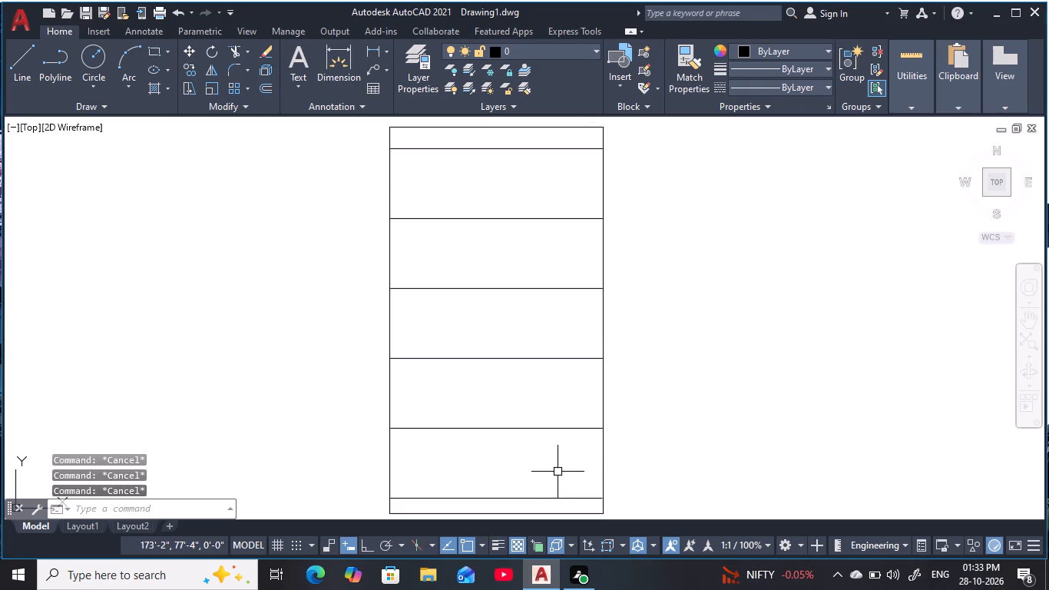
pyautogui.press('space')
pyautogui.write('9')
pyautogui.press('space')
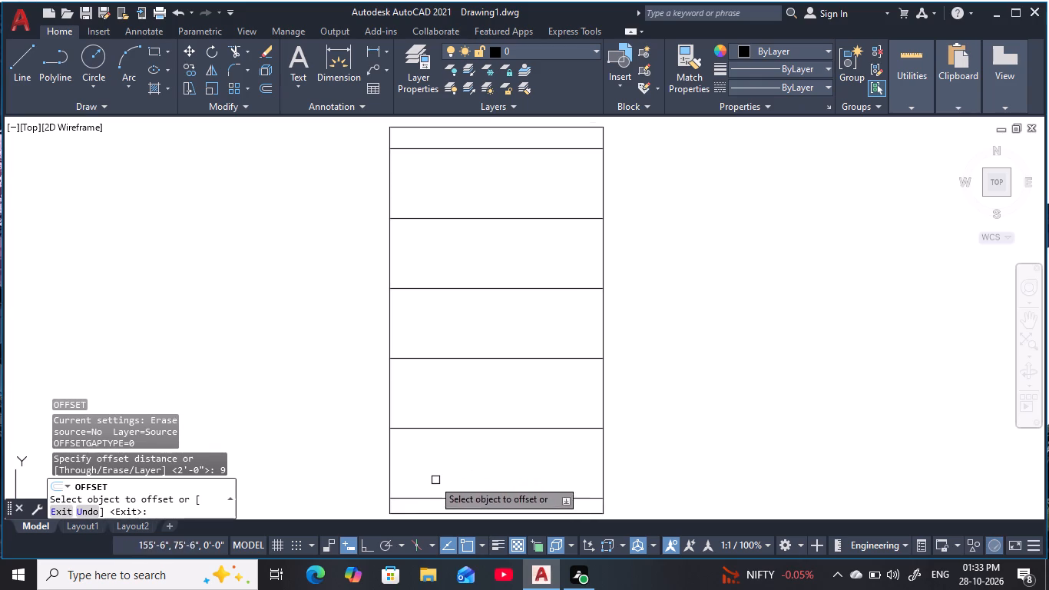
pyautogui.click(391, 462)
pyautogui.click(448, 456)
pyautogui.press('Escape')
pyautogui.press('Escape')
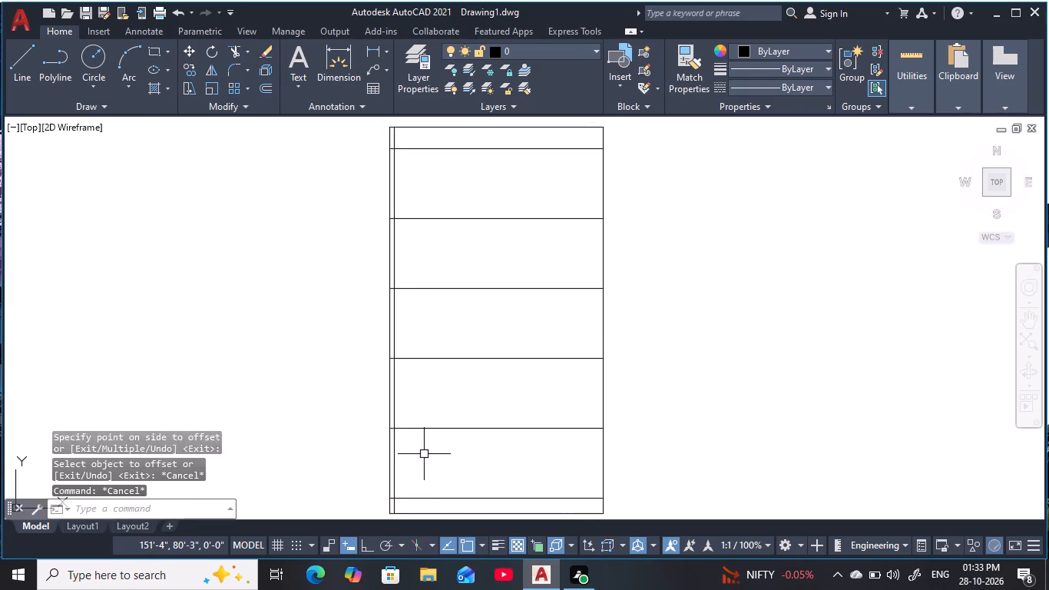
pyautogui.press('Escape')
# Trim the outer left vertical line in the five bays between the second-highest and second-lowest horizontal lines.
pyautogui.moveTo(424, 454); pyautogui.dragTo(435, 436, button='middle')
pyautogui.press('Escape')
pyautogui.press('Escape')
pyautogui.write('TR')
pyautogui.press('space')
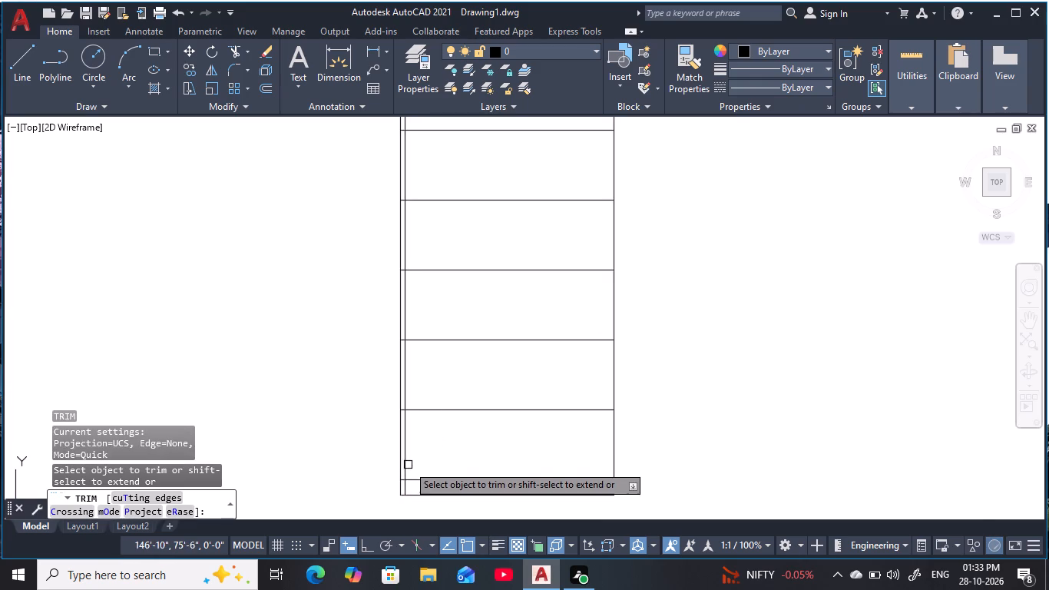
pyautogui.scroll(1, 408, 466)
pyautogui.click(397, 474)
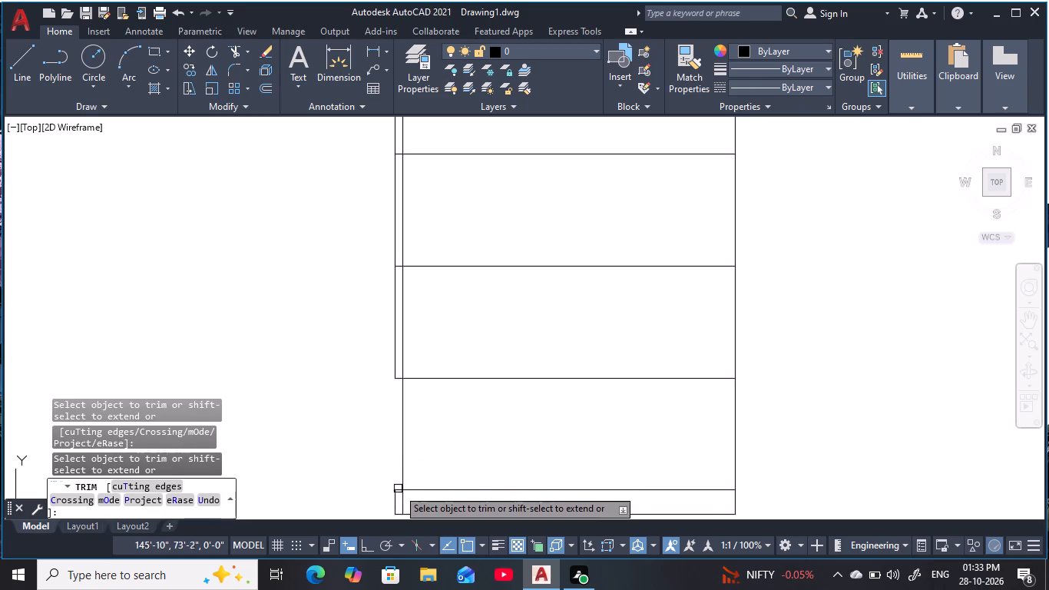
pyautogui.moveTo(425, 406); pyautogui.dragTo(445, 509, button='middle')
pyautogui.click(410, 452)
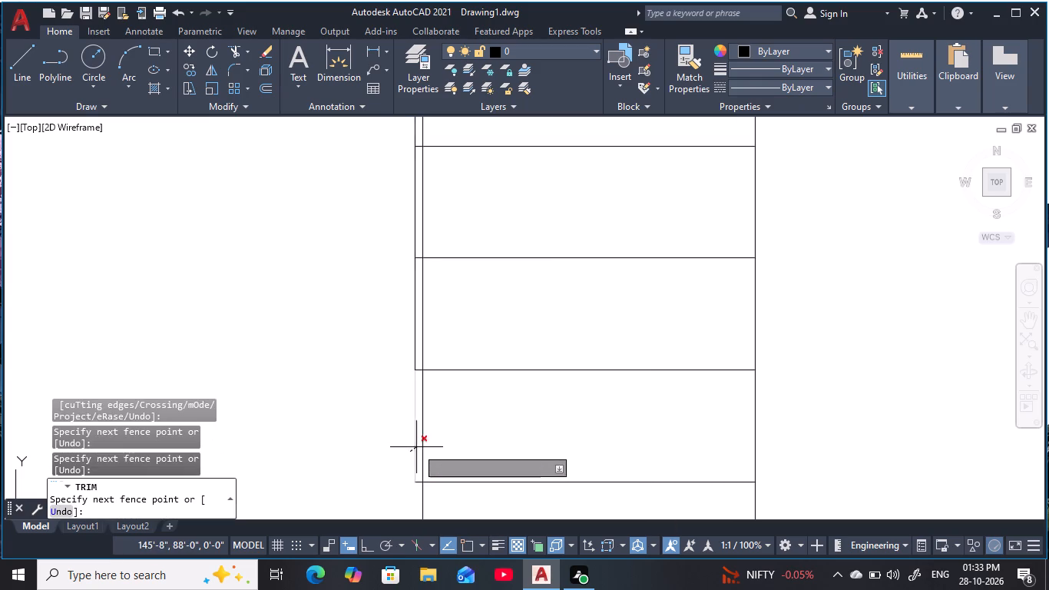
pyautogui.click(416, 447)
pyautogui.moveTo(469, 411); pyautogui.dragTo(474, 462, button='middle')
pyautogui.click(416, 395)
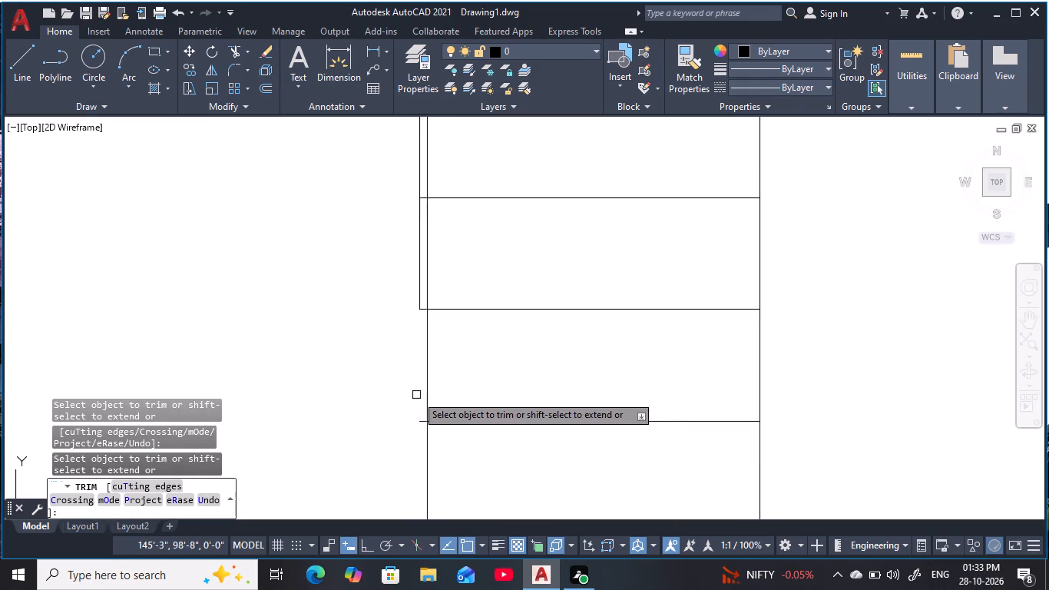
pyautogui.moveTo(471, 359); pyautogui.dragTo(470, 459, button='middle')
pyautogui.click(419, 377)
pyautogui.moveTo(457, 357); pyautogui.dragTo(460, 376, button='middle')
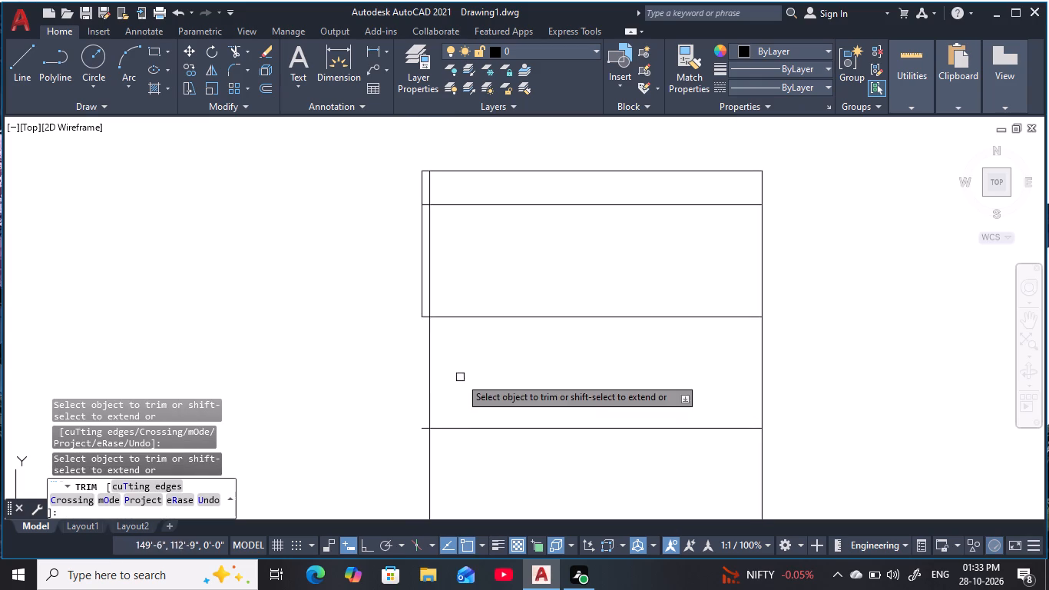
pyautogui.click(419, 290)
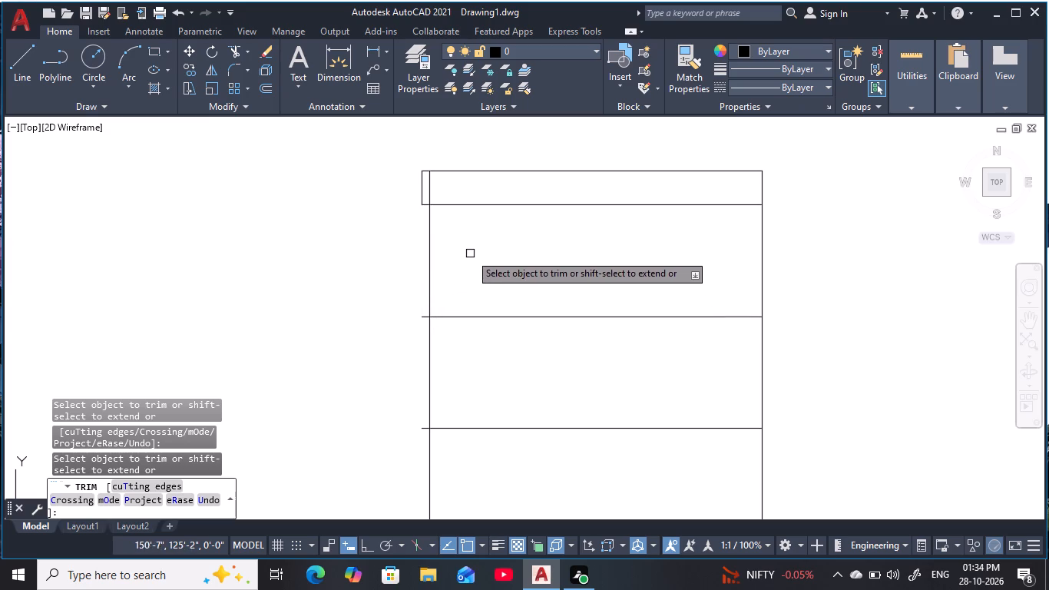
pyautogui.press('Escape')
pyautogui.press('Escape')
pyautogui.press('Escape')
pyautogui.press('Escape')
# Offset the second to sixth horizontal lines from the top 6" downward each.
pyautogui.press('o')
pyautogui.press('space')
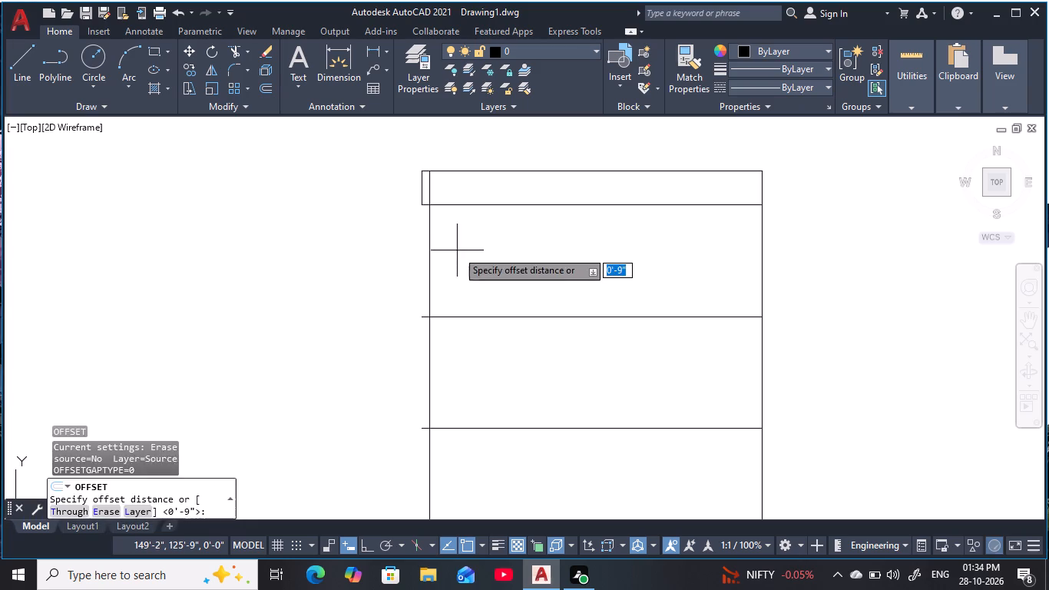
pyautogui.press('6')
pyautogui.press('space')
pyautogui.click(489, 207)
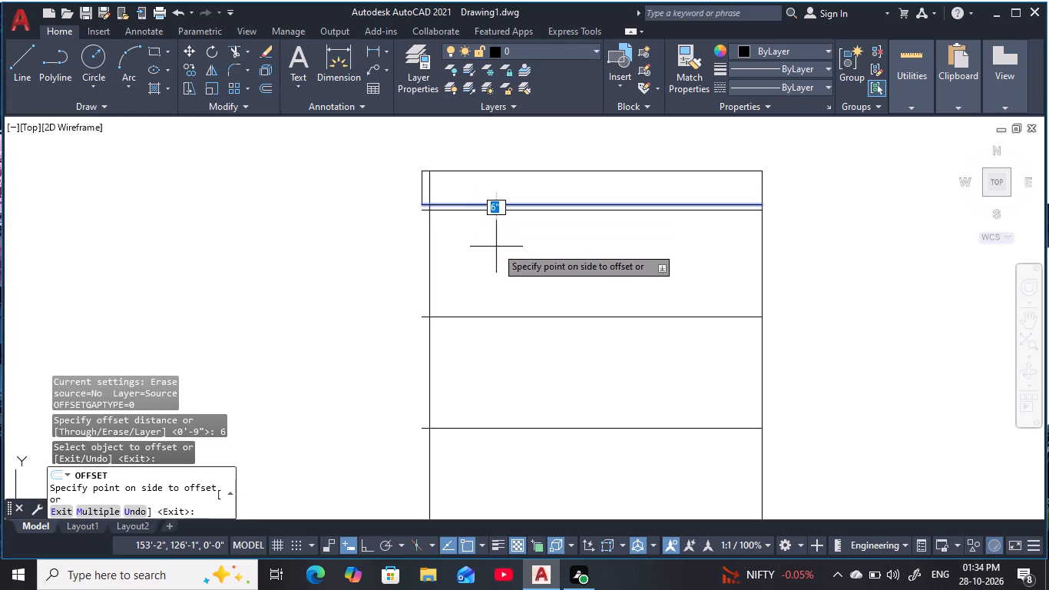
pyautogui.click(496, 247)
pyautogui.moveTo(530, 262); pyautogui.dragTo(518, 199, button='middle')
pyautogui.click(528, 252)
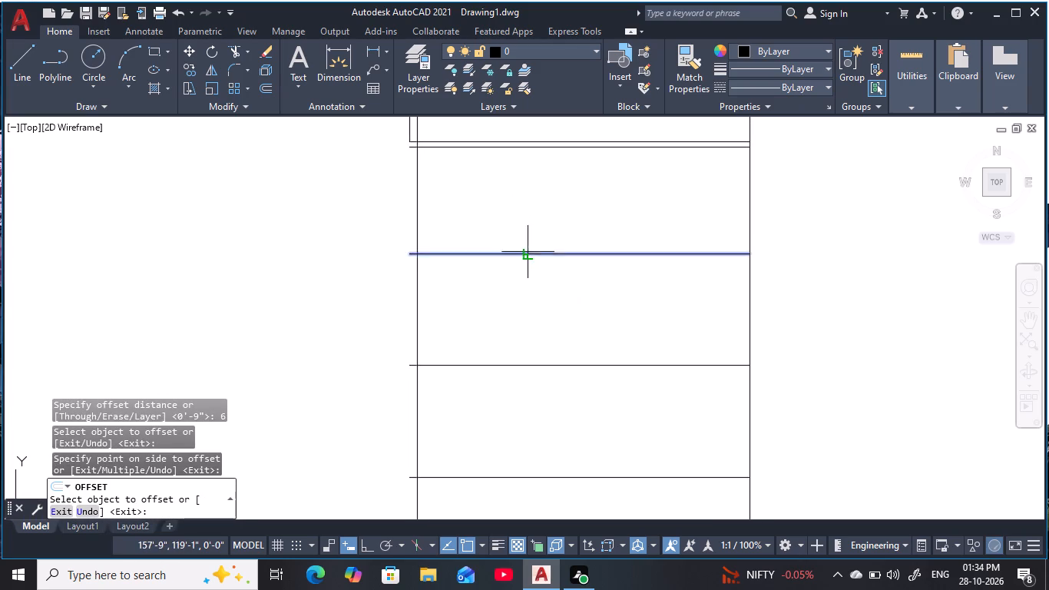
pyautogui.moveTo(558, 309); pyautogui.dragTo(555, 317)
pyautogui.moveTo(564, 313); pyautogui.dragTo(542, 276, button='middle')
pyautogui.click(515, 327)
pyautogui.moveTo(518, 370); pyautogui.dragTo(518, 380)
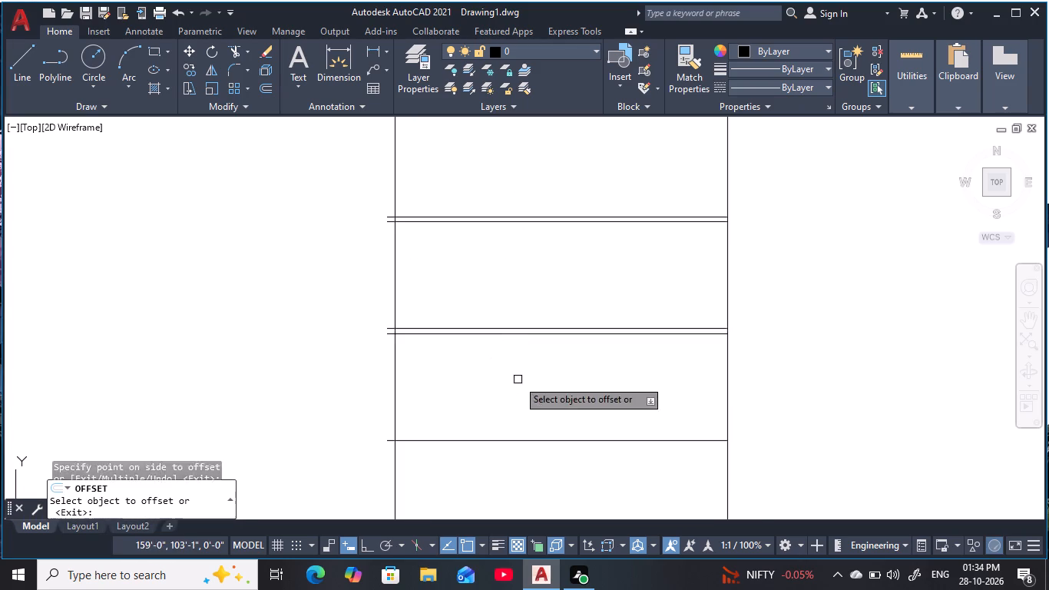
pyautogui.moveTo(534, 377); pyautogui.dragTo(482, 212, button='middle')
pyautogui.click(479, 274)
pyautogui.moveTo(493, 335); pyautogui.dragTo(495, 344)
pyautogui.moveTo(505, 342); pyautogui.dragTo(478, 237, button='middle')
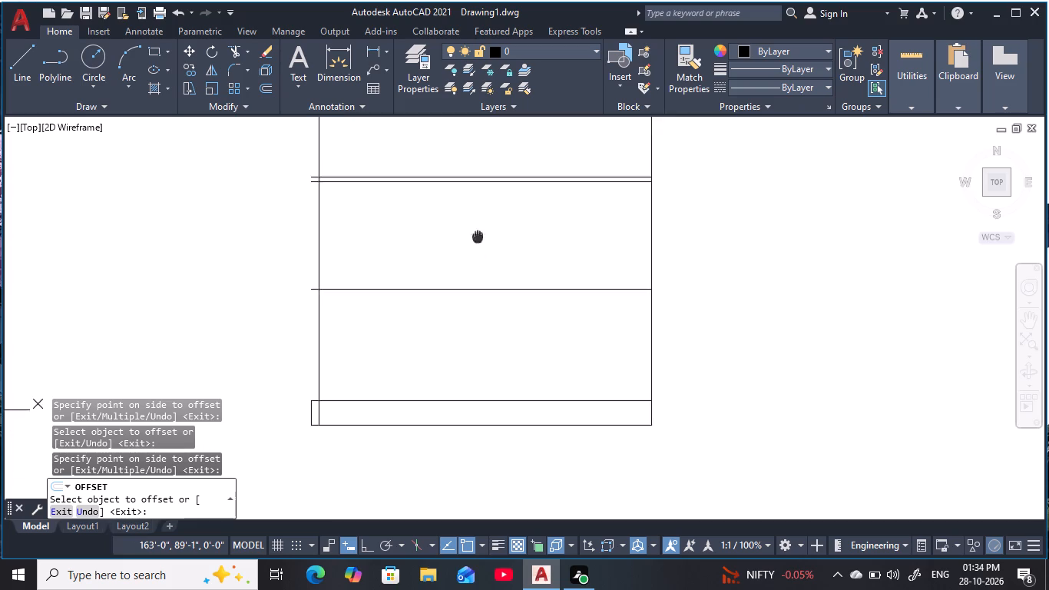
pyautogui.click(456, 281)
pyautogui.click(469, 343)
pyautogui.press('Escape')
pyautogui.press('Escape')
pyautogui.press('Escape')
pyautogui.press('Escape')
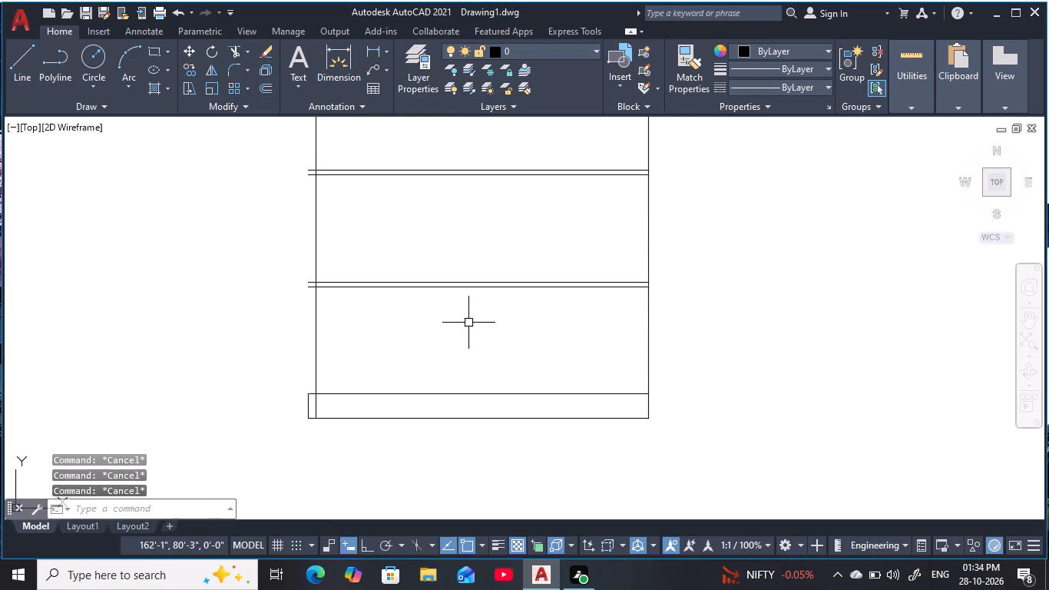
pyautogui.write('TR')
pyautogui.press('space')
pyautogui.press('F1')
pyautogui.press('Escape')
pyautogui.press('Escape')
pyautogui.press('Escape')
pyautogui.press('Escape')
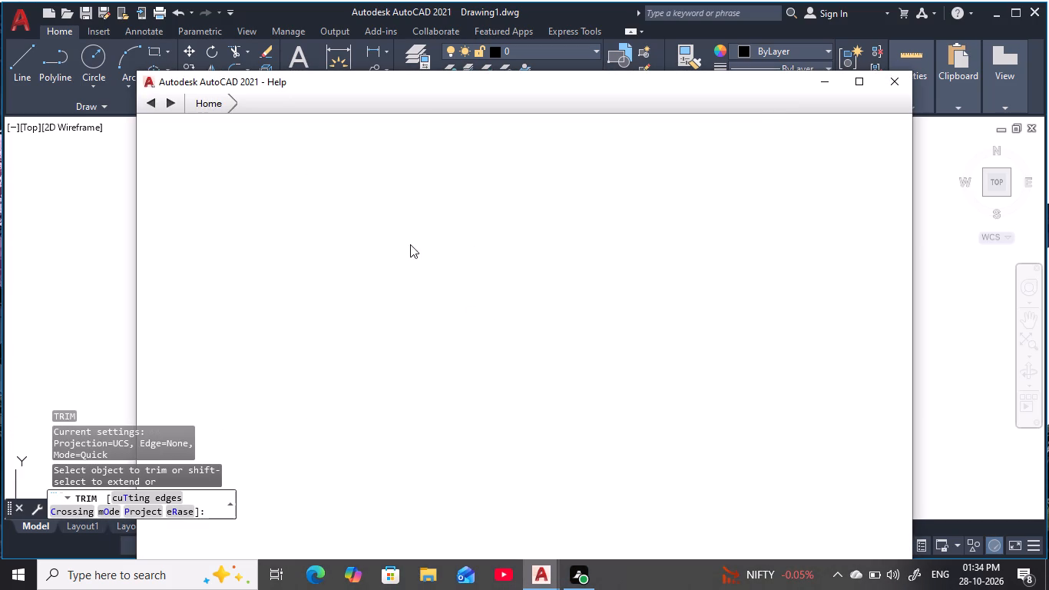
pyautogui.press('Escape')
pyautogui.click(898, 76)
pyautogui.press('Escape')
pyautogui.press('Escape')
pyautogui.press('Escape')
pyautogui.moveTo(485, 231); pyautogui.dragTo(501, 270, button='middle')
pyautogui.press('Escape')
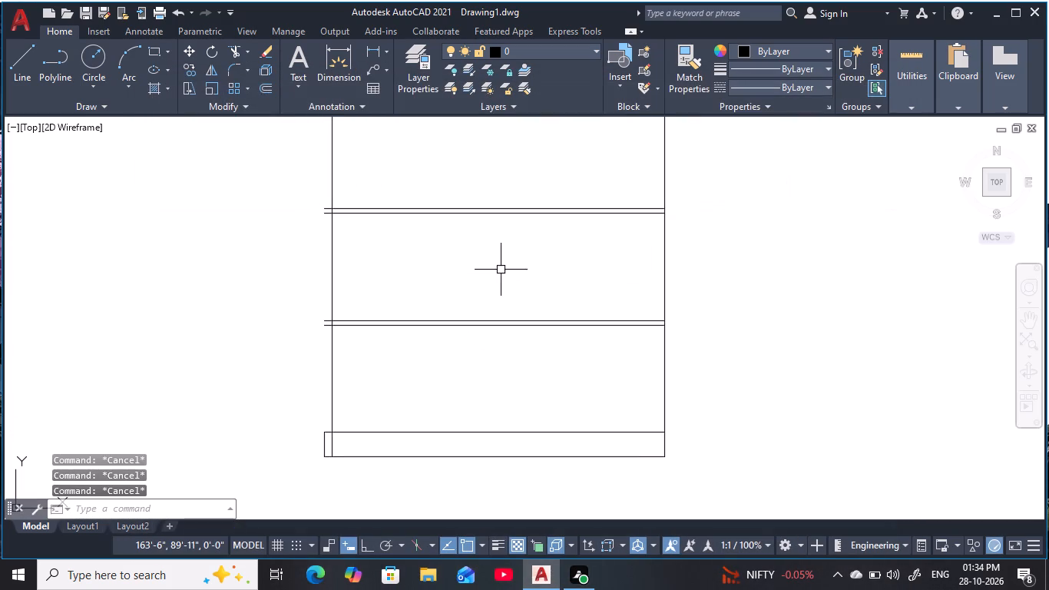
# Offset the inner left vertical line 9" outward to the left ends of the horizontal lines.
pyautogui.press('o')
pyautogui.press('space')
pyautogui.press('9')
pyautogui.press('space')
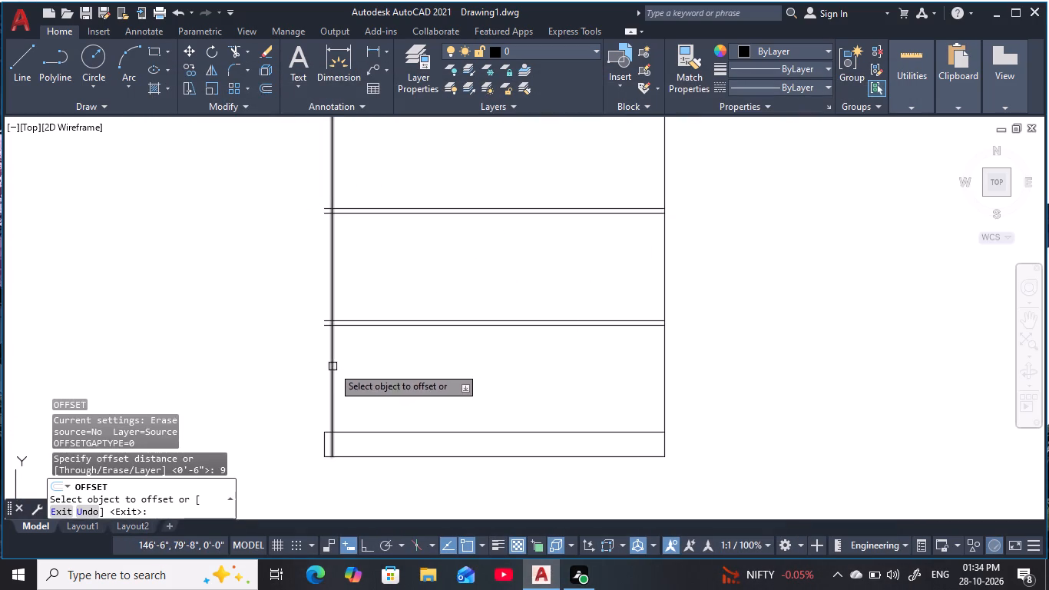
pyautogui.click(333, 366)
pyautogui.click(237, 384)
pyautogui.press('Escape')
pyautogui.press('Escape')
pyautogui.press('Escape')
pyautogui.press('Escape')
# Trim the outer left vertical line in the five bays between the slabs, keeping the short pieces that close the 6" slab ends.
pyautogui.write('TR')
pyautogui.press('space')
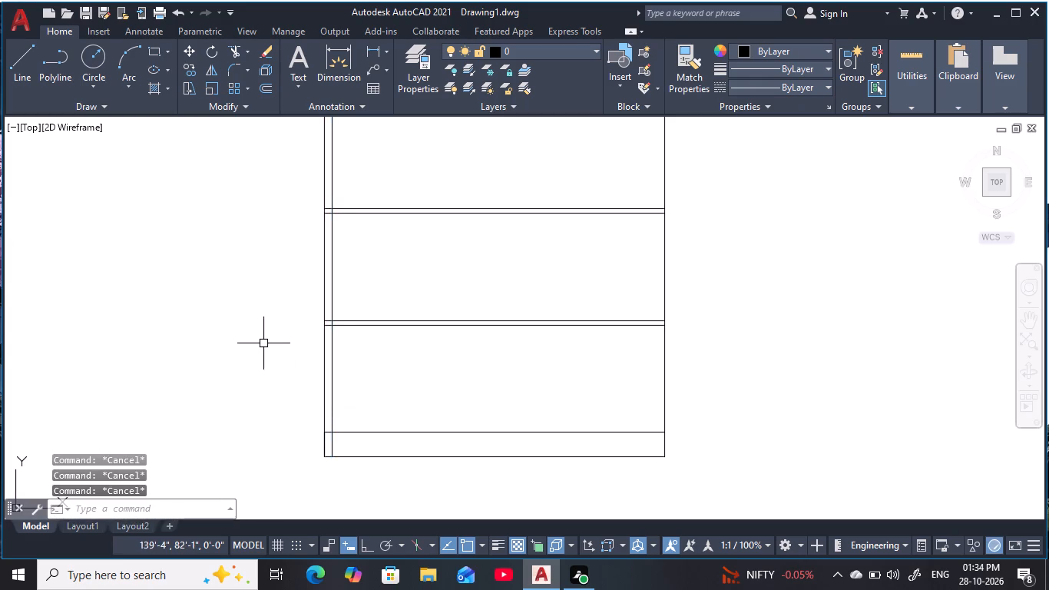
pyautogui.click(324, 380)
pyautogui.moveTo(299, 331); pyautogui.dragTo(313, 396, button='middle')
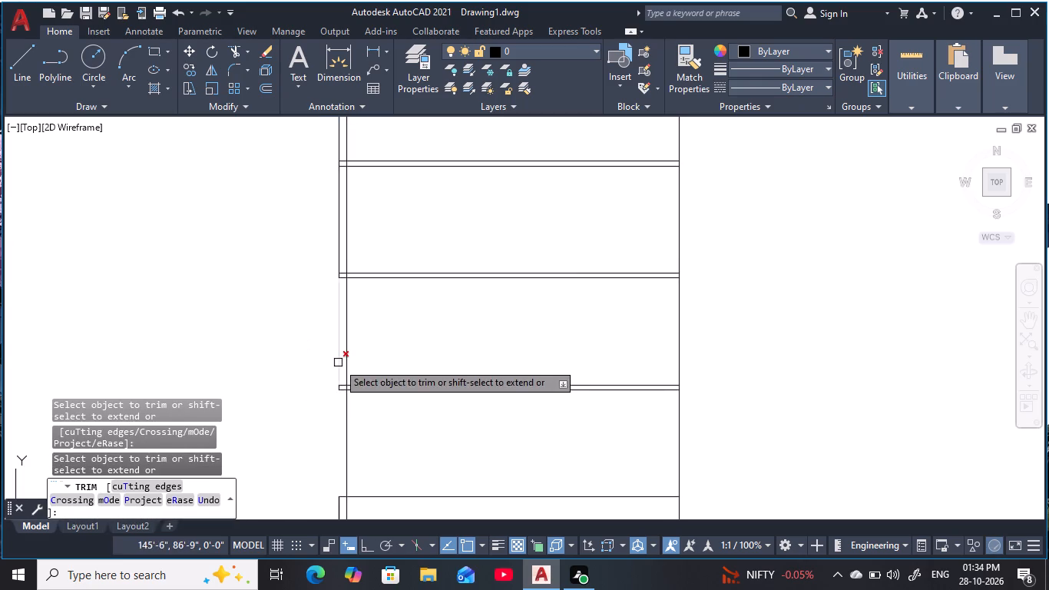
pyautogui.click(338, 363)
pyautogui.moveTo(313, 346); pyautogui.dragTo(324, 454, button='middle')
pyautogui.click(348, 355)
pyautogui.moveTo(336, 366); pyautogui.dragTo(345, 512, button='middle')
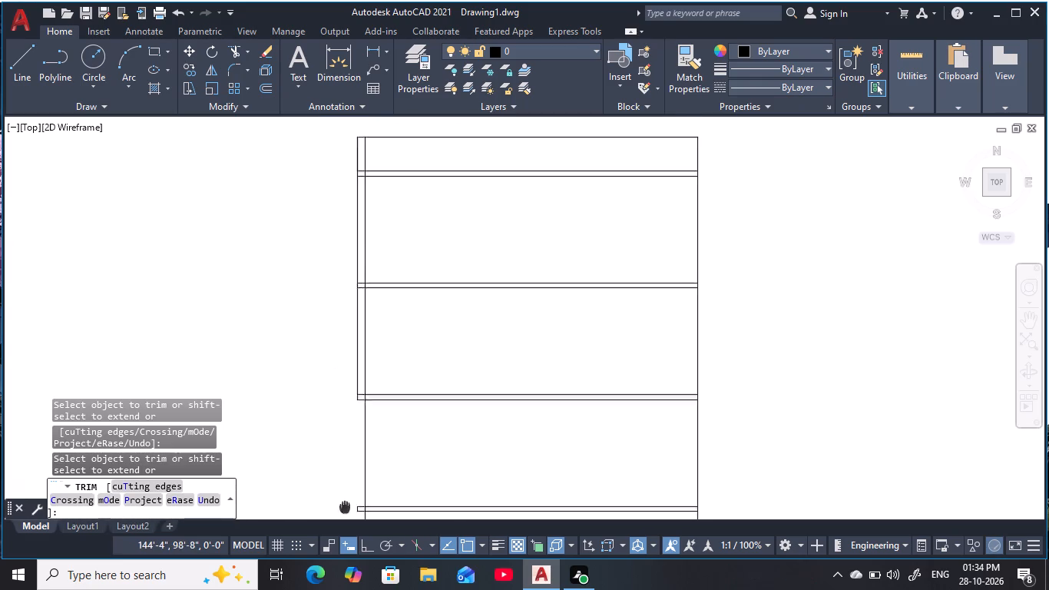
pyautogui.moveTo(345, 512); pyautogui.dragTo(346, 515, button='middle')
pyautogui.click(363, 386)
pyautogui.moveTo(344, 381); pyautogui.dragTo(350, 475, button='middle')
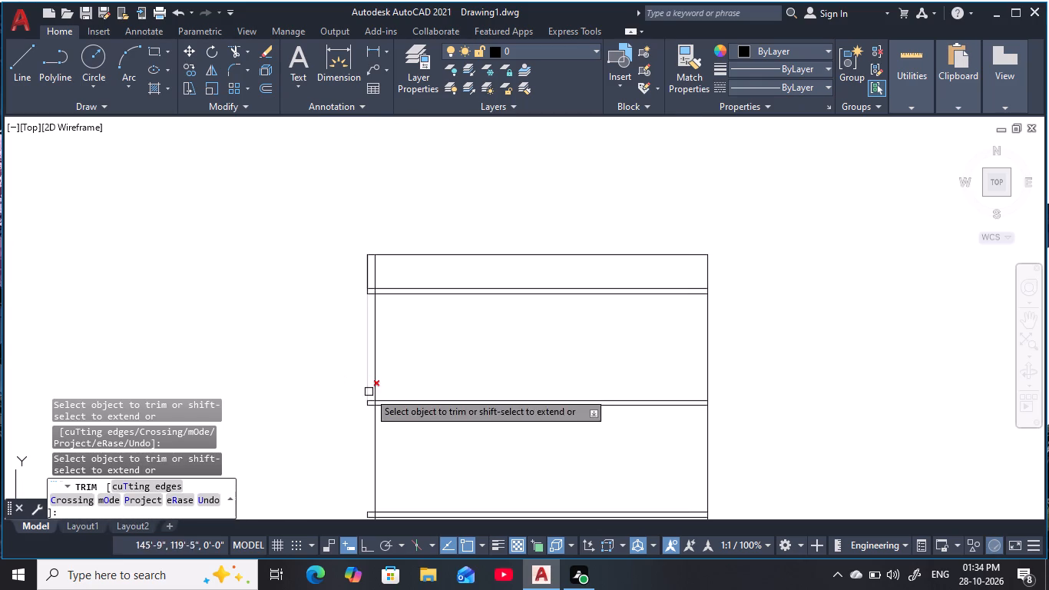
pyautogui.click(363, 379)
pyautogui.click(369, 350)
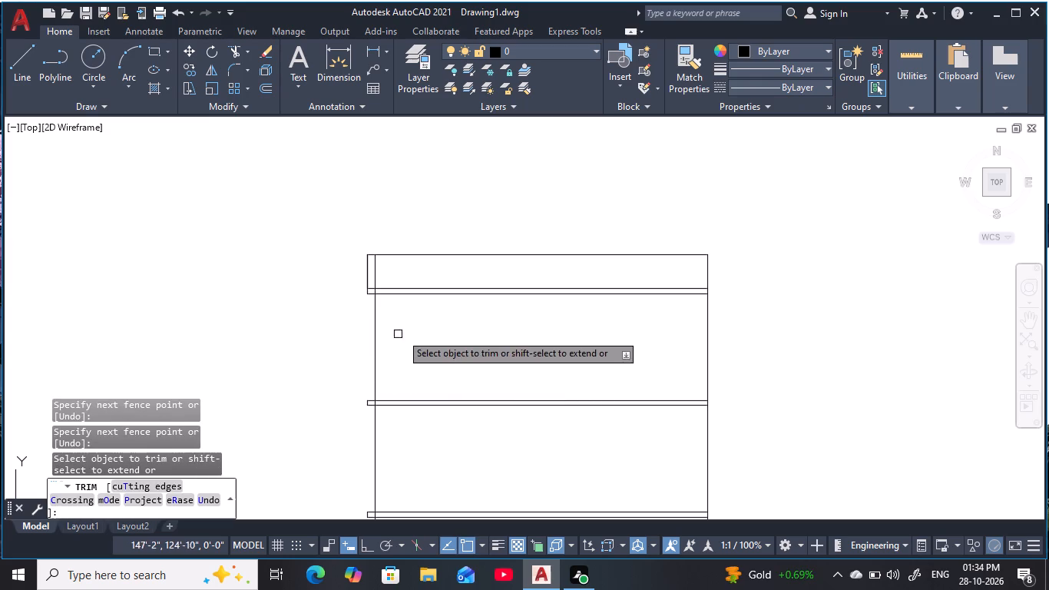
# Trim away the outer left vertical line above the highest slab and the top horizontal line's overhang past the inner vertical line.
pyautogui.click(366, 280)
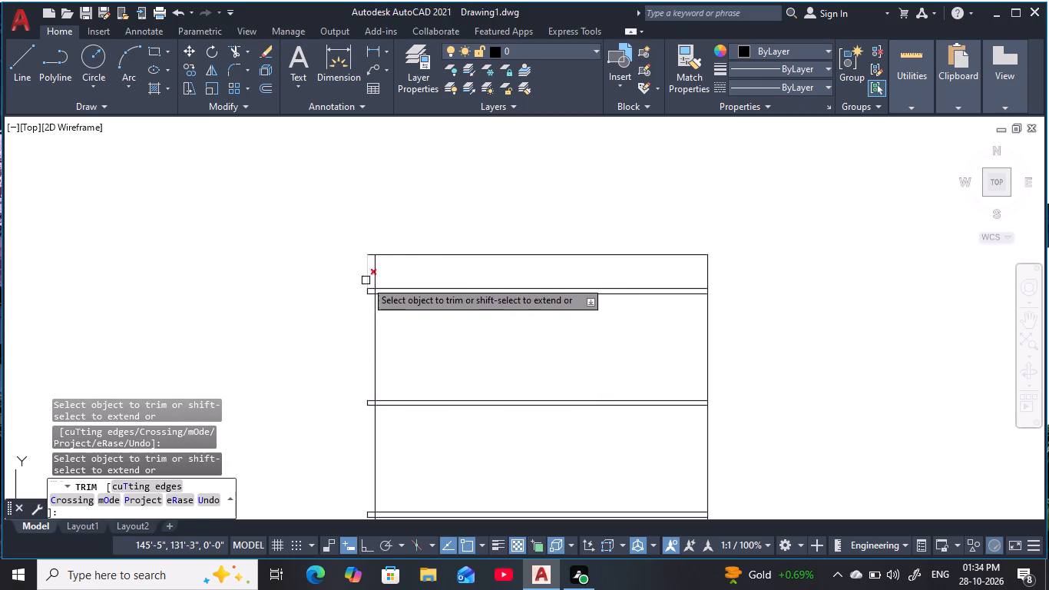
pyautogui.click(368, 261)
pyautogui.click(366, 257)
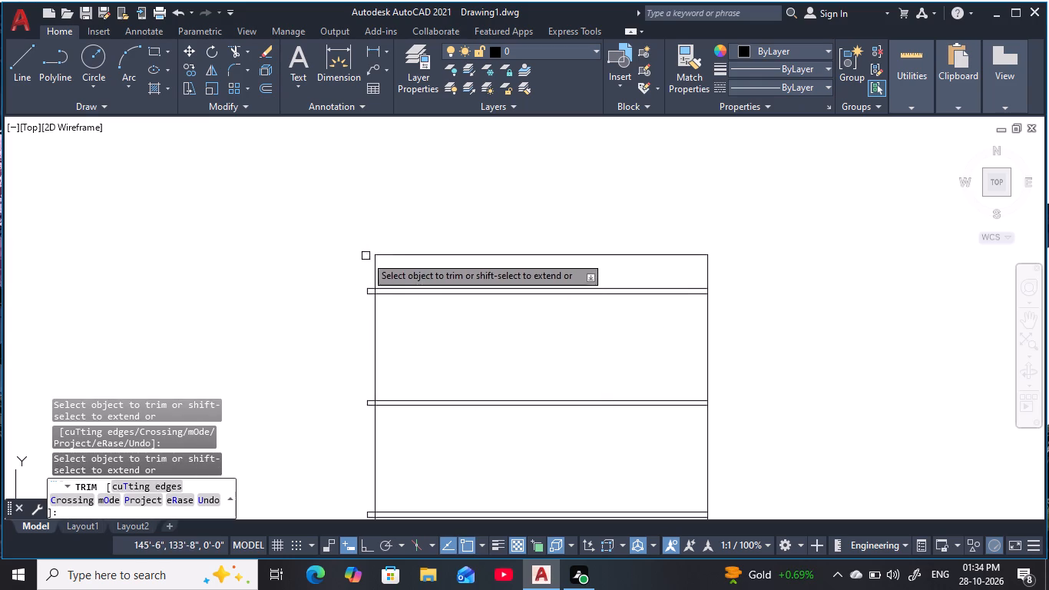
# Trim the left wall line where it crosses the three highest 6" slabs.
pyautogui.scroll(4, 378, 300)
pyautogui.click(357, 250)
pyautogui.scroll(-2, 481, 313)
pyautogui.moveTo(478, 336); pyautogui.dragTo(468, 310, button='middle')
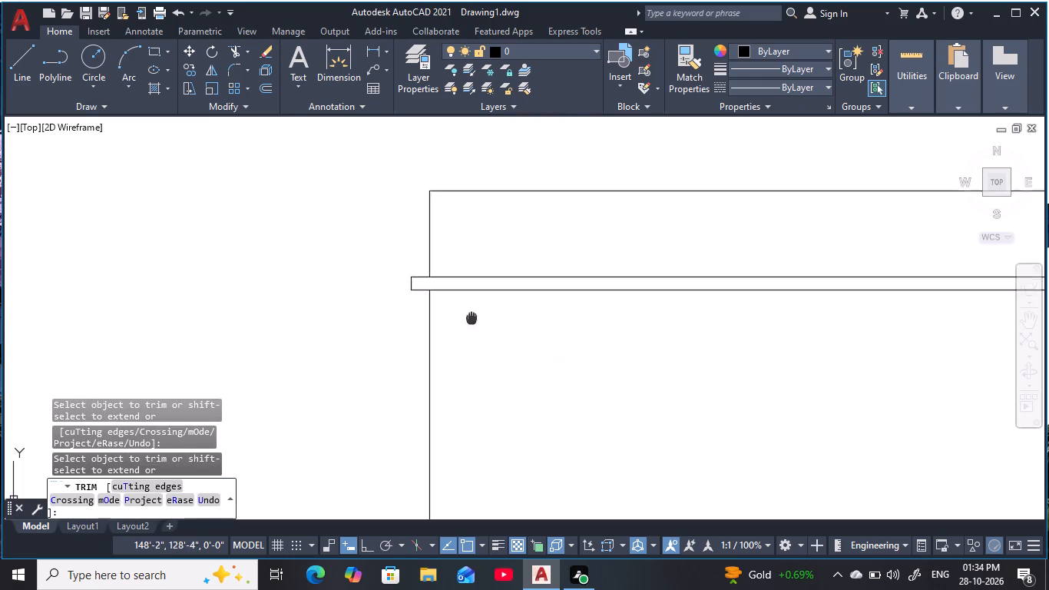
pyautogui.moveTo(468, 310); pyautogui.dragTo(339, 97, button='middle')
pyautogui.scroll(2, 283, 351)
pyautogui.moveTo(320, 320); pyautogui.dragTo(296, 325)
pyautogui.scroll(-3, 383, 373)
pyautogui.moveTo(390, 381); pyautogui.dragTo(356, 191, button='middle')
pyautogui.scroll(-1, 382, 308)
pyautogui.scroll(4, 356, 335)
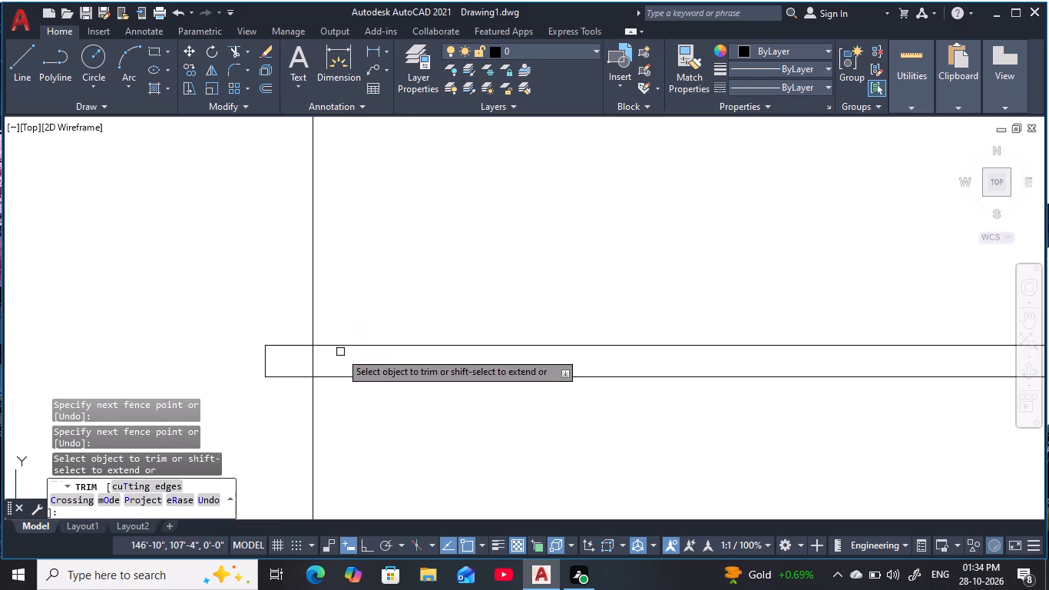
pyautogui.moveTo(326, 357); pyautogui.dragTo(308, 362)
pyautogui.scroll(-4, 408, 391)
# Trim the left wall line where it crosses the two lowest slabs and the base strip.
pyautogui.moveTo(412, 401); pyautogui.dragTo(376, 181, button='middle')
pyautogui.scroll(2, 346, 301)
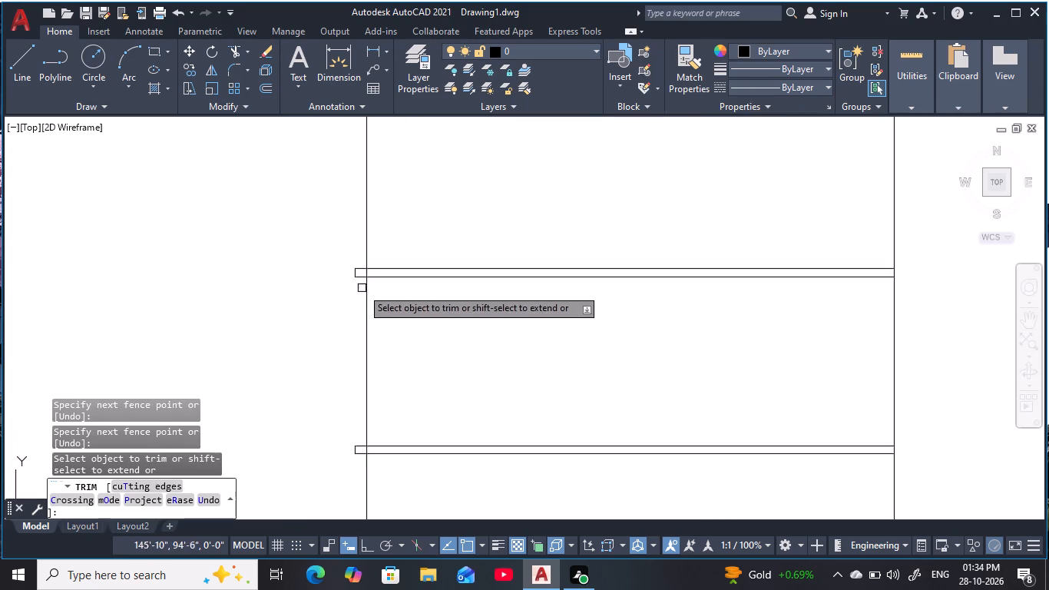
pyautogui.scroll(3, 362, 288)
pyautogui.moveTo(369, 209); pyautogui.dragTo(309, 216)
pyautogui.scroll(-4, 383, 278)
pyautogui.moveTo(400, 329); pyautogui.dragTo(318, 165, button='middle')
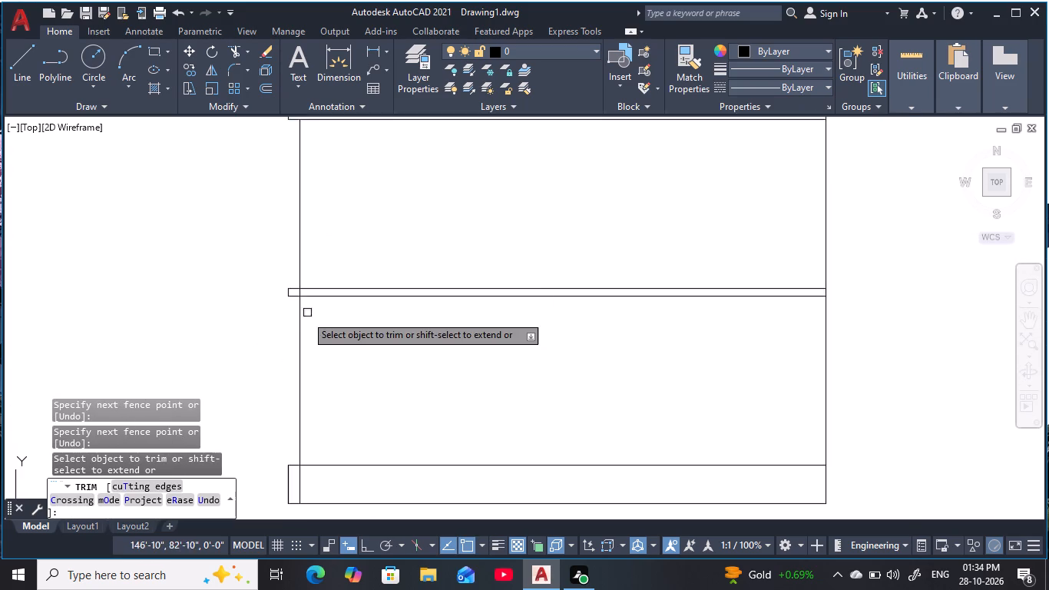
pyautogui.scroll(5, 303, 297)
pyautogui.moveTo(300, 290); pyautogui.dragTo(221, 295)
pyautogui.scroll(-4, 309, 293)
pyautogui.moveTo(316, 293); pyautogui.dragTo(329, 257, button='middle')
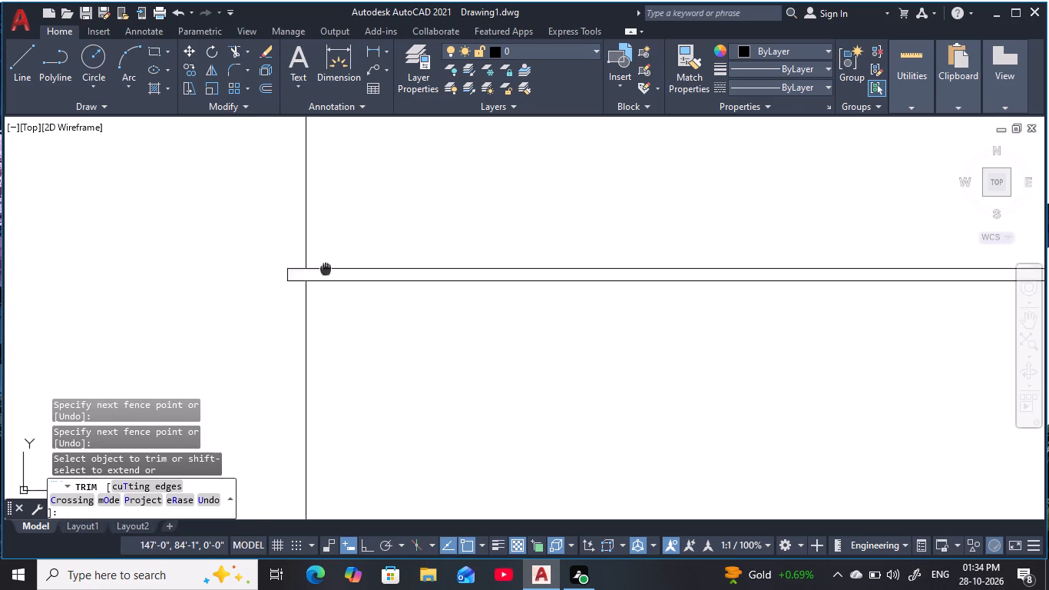
pyautogui.moveTo(329, 257); pyautogui.dragTo(387, 139, button='middle')
pyautogui.scroll(-2, 438, 336)
pyautogui.scroll(2, 410, 385)
pyautogui.moveTo(434, 379); pyautogui.dragTo(402, 383)
pyautogui.scroll(-2, 444, 333)
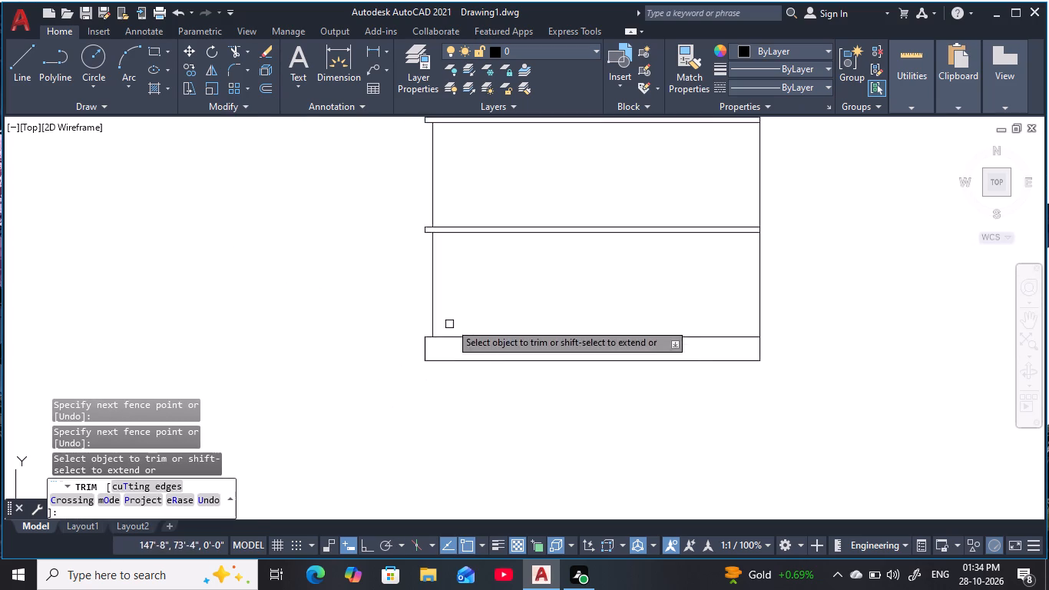
pyautogui.scroll(-2, 452, 320)
pyautogui.moveTo(448, 314); pyautogui.dragTo(326, 395, button='middle')
pyautogui.moveTo(419, 283); pyautogui.dragTo(399, 340, button='middle')
pyautogui.scroll(1, 399, 340)
pyautogui.press('Escape')
pyautogui.press('Escape')
pyautogui.moveTo(399, 339); pyautogui.dragTo(395, 339, button='middle')
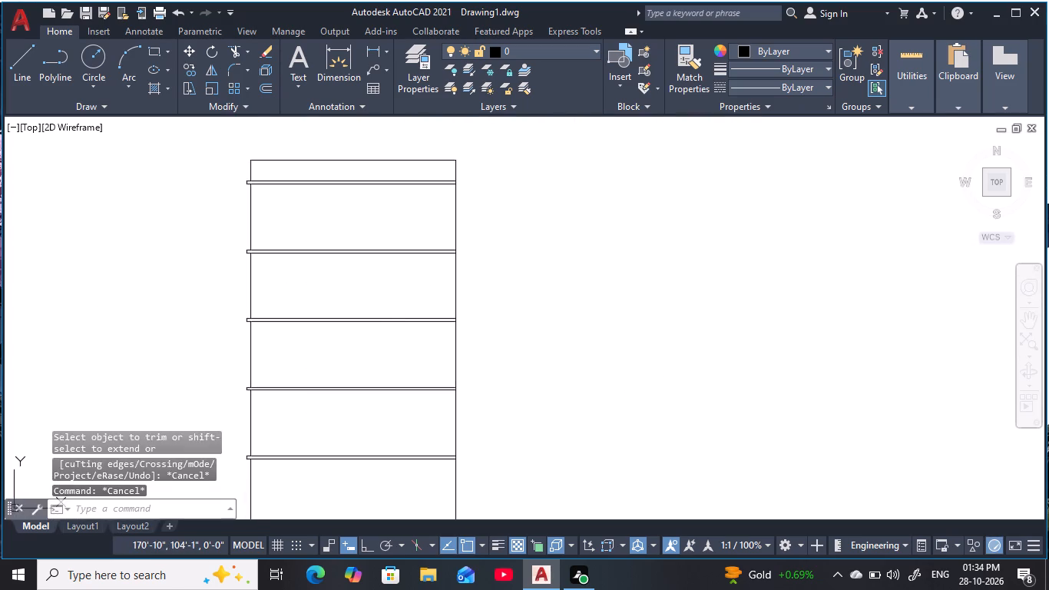
pyautogui.moveTo(395, 339); pyautogui.dragTo(386, 339, button='middle')
pyautogui.press('Escape')
pyautogui.press('Escape')
pyautogui.press('Escape')
# Offset the right vertical wall line 2'6" inward.
pyautogui.write('O')
pyautogui.press('space')
pyautogui.press('2')
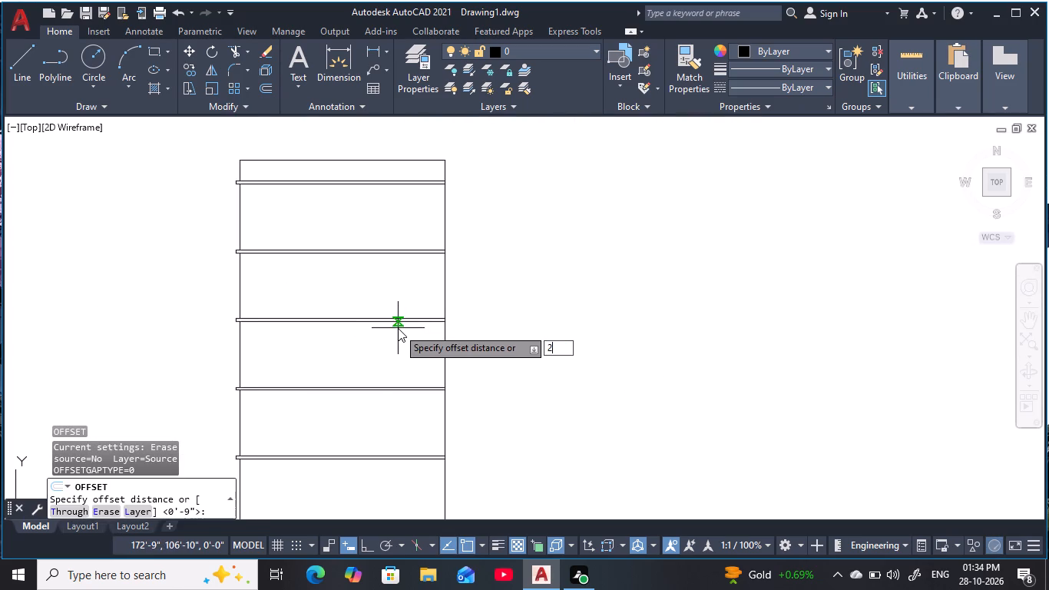
pyautogui.press("'")
pyautogui.press('6')
pyautogui.press('space')
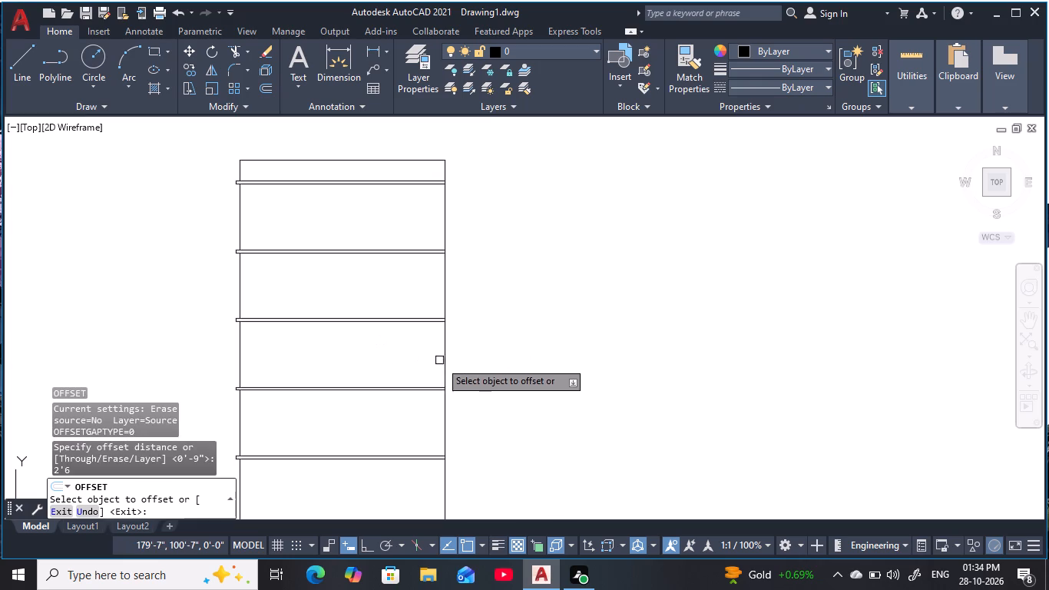
pyautogui.click(442, 361)
pyautogui.click(329, 359)
pyautogui.press('Escape')
pyautogui.press('Escape')
pyautogui.press('Escape')
pyautogui.press('Escape')
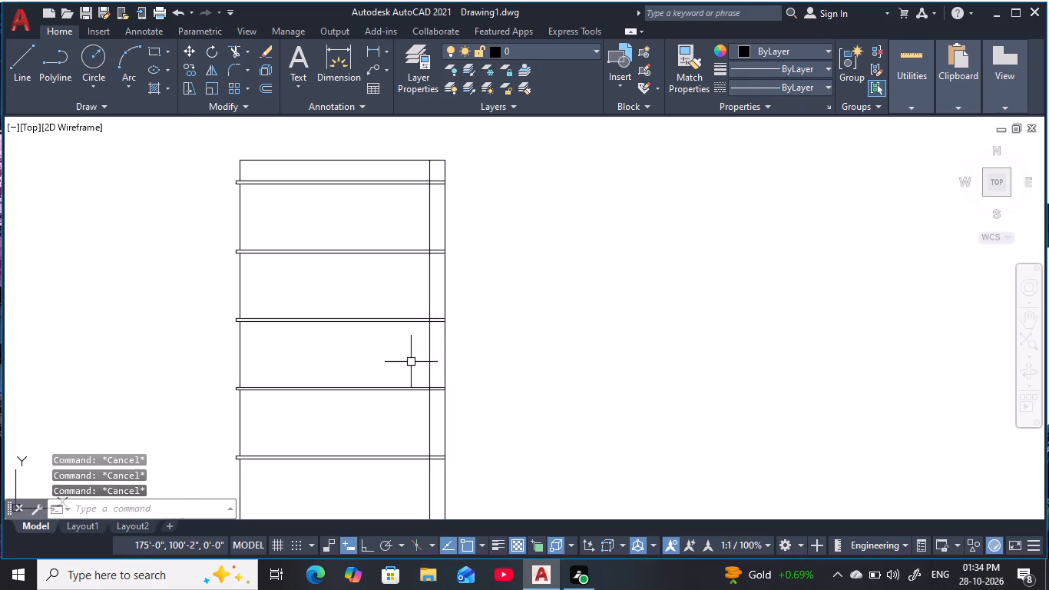
# Trim away the outer right wall line in the bottom bay, between the lowest slab and the base strip.
pyautogui.write('TR')
pyautogui.press('space')
pyautogui.press('Escape')
pyautogui.press('Escape')
pyautogui.press('Escape')
pyautogui.write('TR')
pyautogui.press('space')
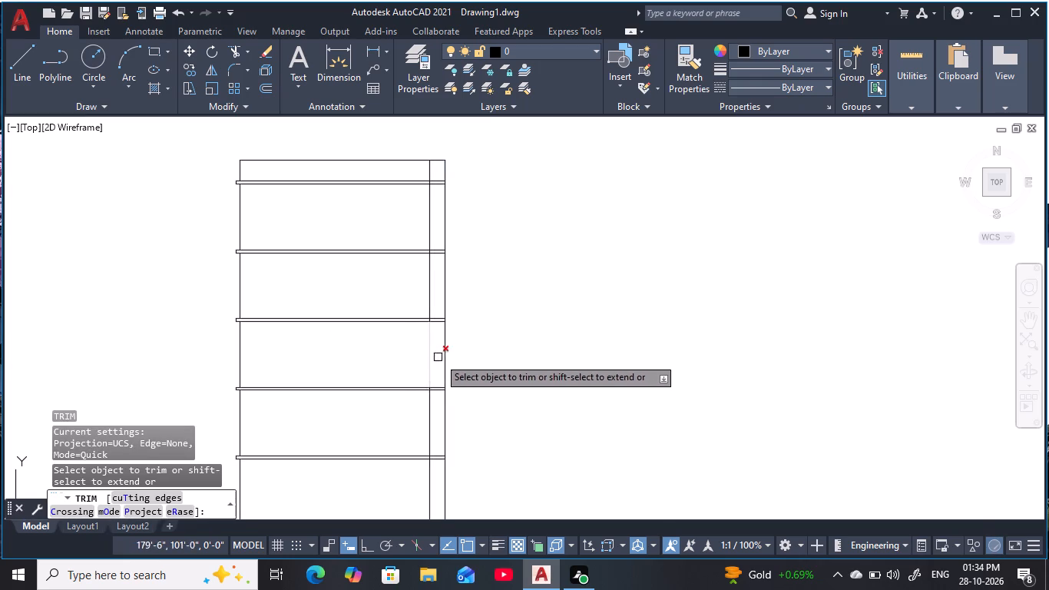
pyautogui.moveTo(595, 425); pyautogui.dragTo(605, 307, button='middle')
pyautogui.scroll(1, 604, 308)
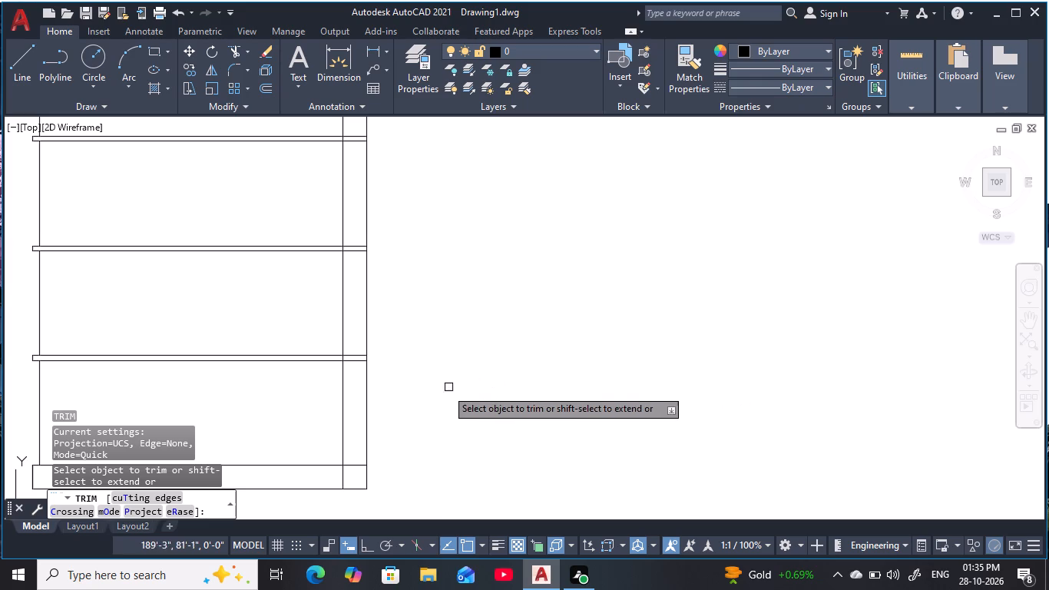
pyautogui.click(365, 407)
pyautogui.moveTo(404, 353); pyautogui.dragTo(487, 360, button='middle')
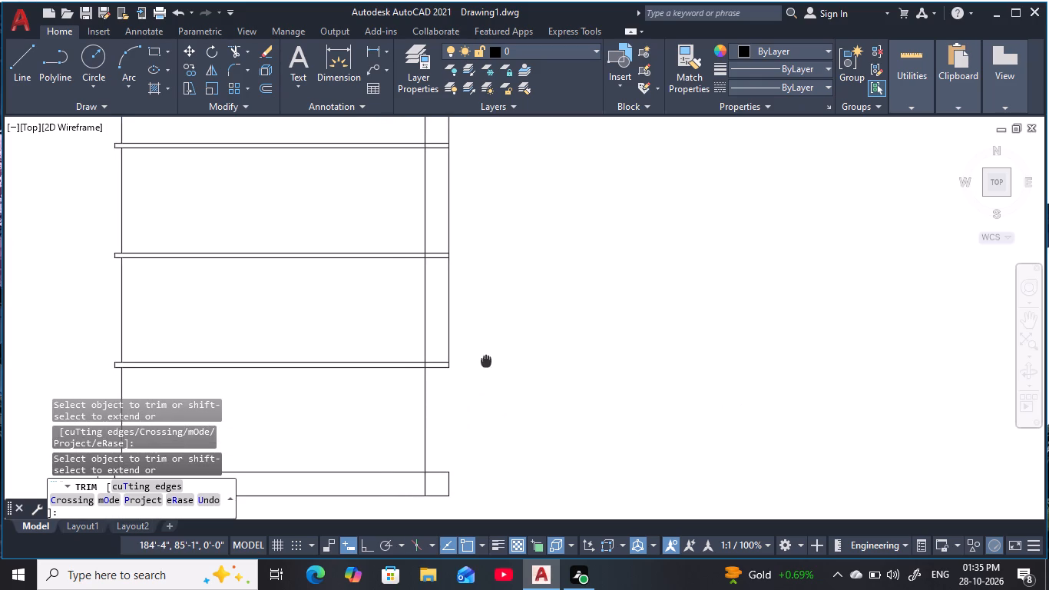
pyautogui.moveTo(487, 360); pyautogui.dragTo(503, 364, button='middle')
pyautogui.press('Escape')
pyautogui.press('Escape')
pyautogui.press('Escape')
pyautogui.press('Escape')
pyautogui.press('Escape')
pyautogui.press('Escape')
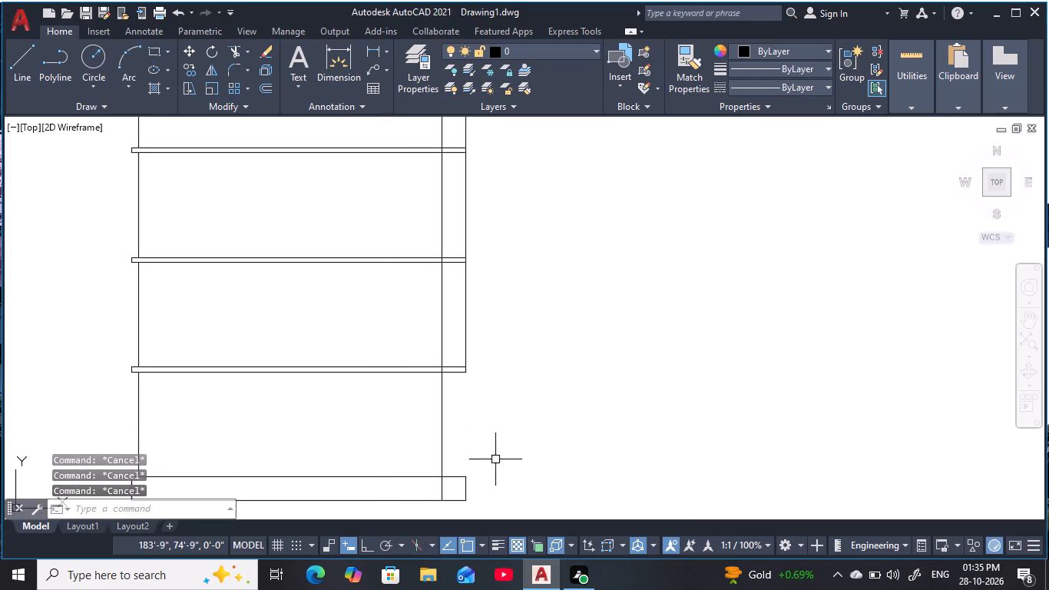
pyautogui.press('Escape')
pyautogui.press('Escape')
# Trim the inner right vertical line where it crosses the base strip.
pyautogui.moveTo(492, 462); pyautogui.dragTo(503, 446, button='middle')
pyautogui.press('Escape')
pyautogui.write('TR')
pyautogui.press('space')
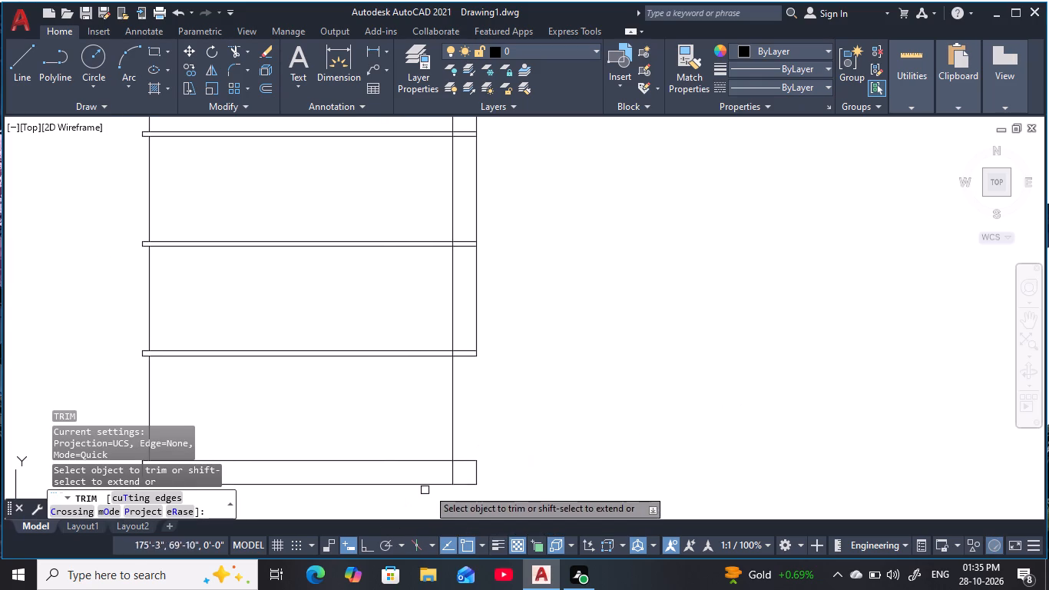
pyautogui.click(452, 471)
pyautogui.moveTo(502, 383); pyautogui.dragTo(590, 365, button='middle')
pyautogui.scroll(-1, 588, 366)
pyautogui.moveTo(587, 366); pyautogui.dragTo(587, 378, button='middle')
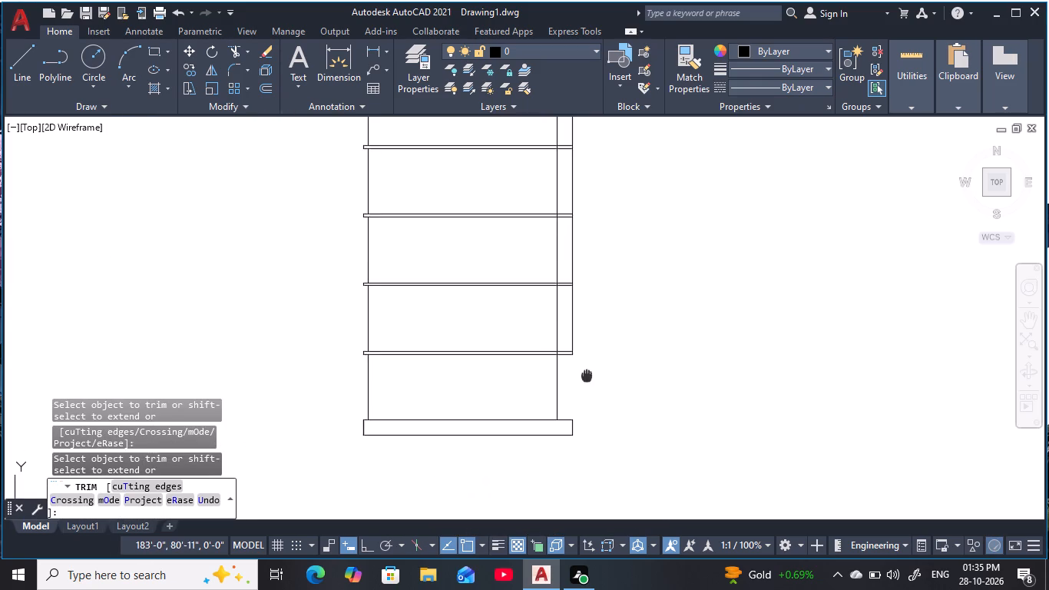
pyautogui.moveTo(587, 378); pyautogui.dragTo(589, 432, button='middle')
pyautogui.scroll(-1, 587, 429)
pyautogui.moveTo(584, 424); pyautogui.dragTo(543, 418, button='middle')
pyautogui.scroll(1, 543, 418)
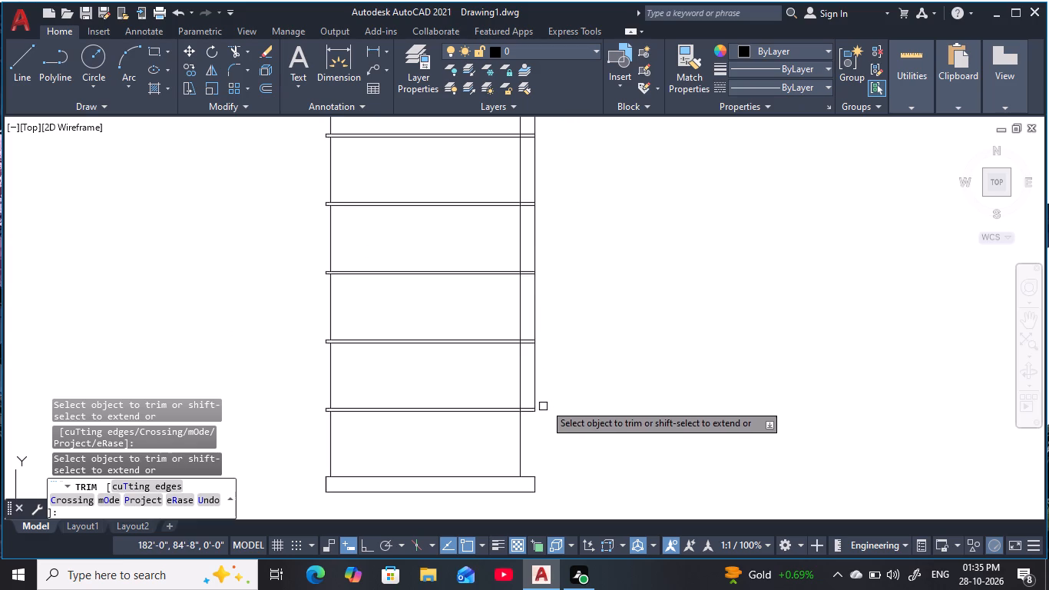
pyautogui.moveTo(575, 288); pyautogui.dragTo(576, 308, button='middle')
pyautogui.press('Escape')
pyautogui.press('Escape')
pyautogui.press('Escape')
pyautogui.moveTo(570, 270); pyautogui.dragTo(579, 303, button='middle')
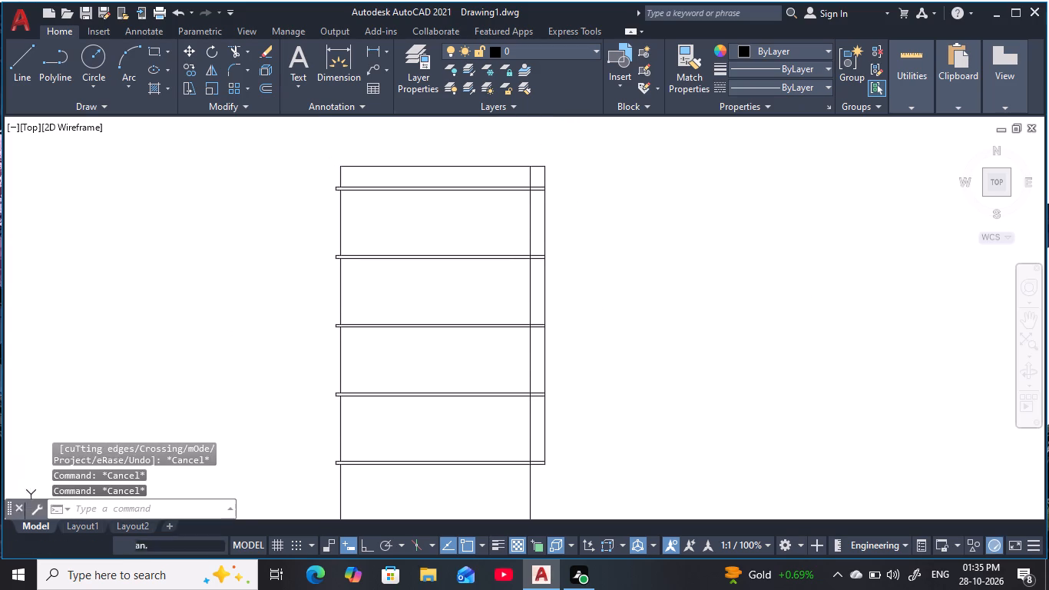
pyautogui.press('Escape')
pyautogui.press('Escape')
pyautogui.press('Escape')
pyautogui.press('Escape')
pyautogui.press('Escape')
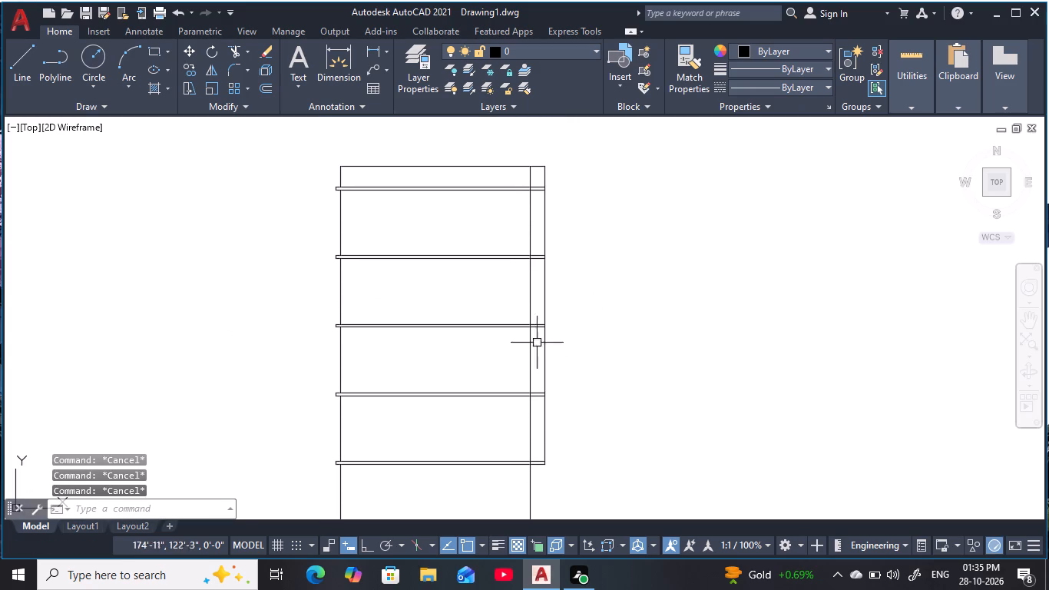
pyautogui.press('Escape')
# Trim the inner right vertical line where it crosses the lowest floor slab.
pyautogui.write('TR')
pyautogui.press('space')
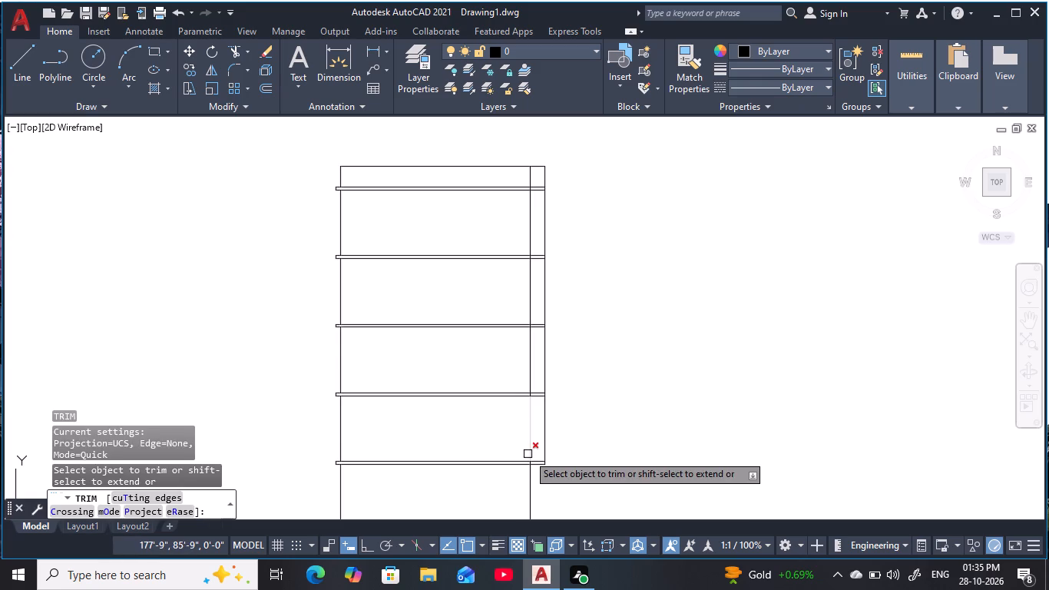
pyautogui.scroll(1, 528, 454)
pyautogui.moveTo(528, 452); pyautogui.dragTo(512, 353, button='middle')
pyautogui.scroll(3, 509, 367)
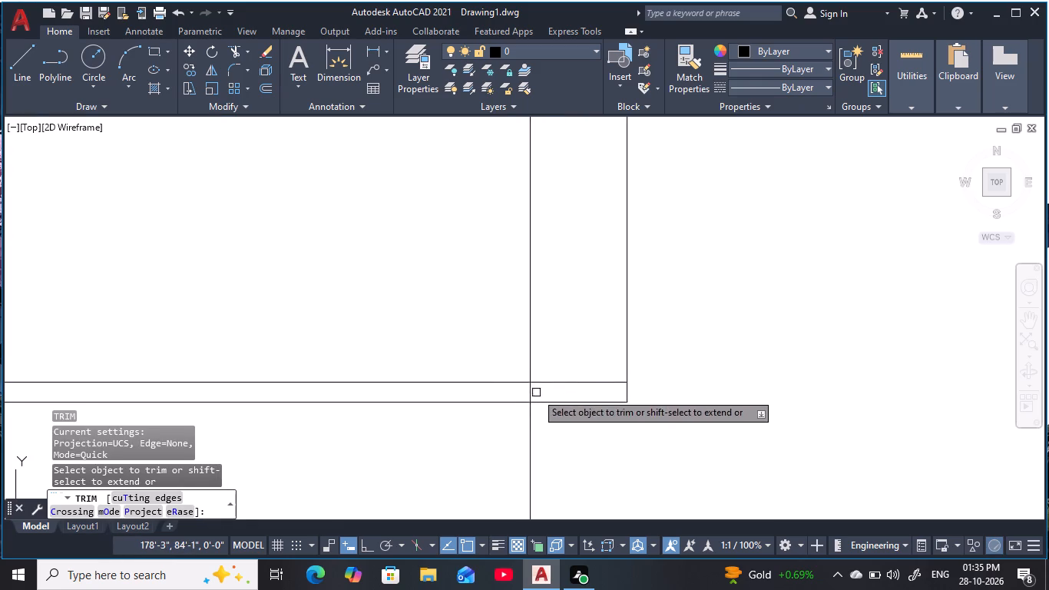
pyautogui.click(536, 393)
pyautogui.click(523, 395)
pyautogui.press('Escape')
pyautogui.moveTo(499, 350); pyautogui.dragTo(511, 385, button='middle')
pyautogui.press('Escape')
pyautogui.press('Escape')
# Erase the inner right vertical line above the lowest slab, keeping only its piece in the bottom bay.
pyautogui.click(561, 356)
pyautogui.click(498, 328)
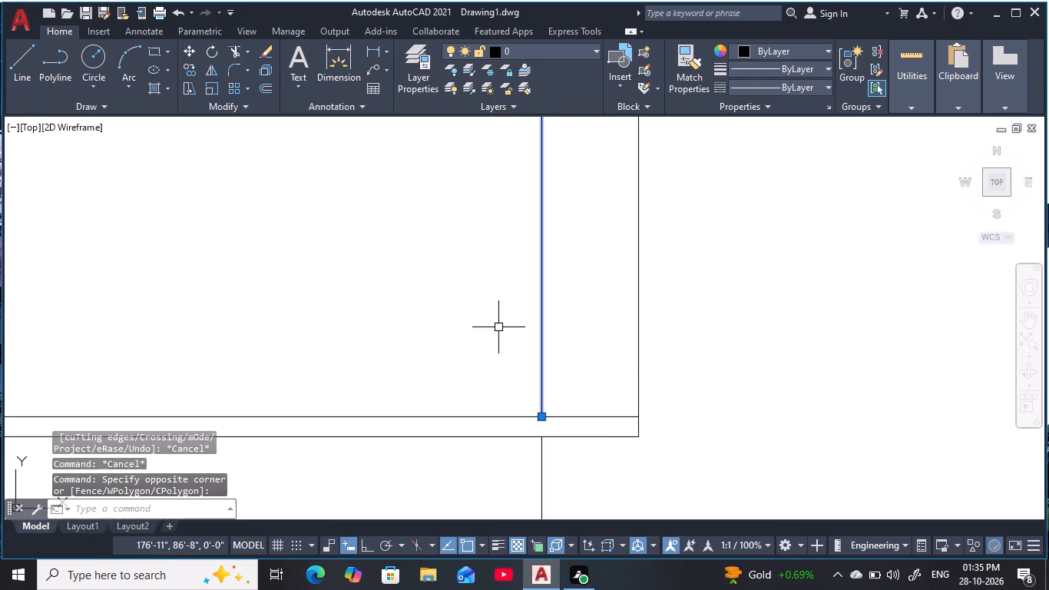
pyautogui.write('R E')
pyautogui.press('space')
pyautogui.scroll(-2, 507, 325)
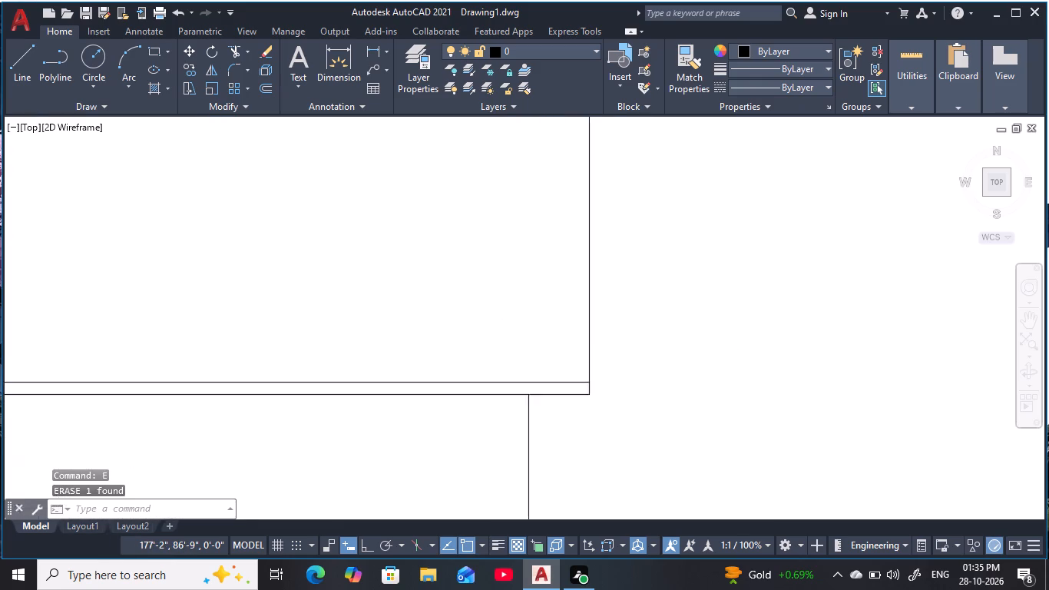
pyautogui.scroll(-1, 507, 325)
pyautogui.moveTo(508, 325); pyautogui.dragTo(510, 407, button='middle')
pyautogui.press('Escape')
pyautogui.press('Escape')
pyautogui.moveTo(512, 398); pyautogui.dragTo(524, 399, button='middle')
pyautogui.scroll(-2, 512, 398)
pyautogui.press('Escape')
pyautogui.press('Escape')
pyautogui.press('Escape')
pyautogui.scroll(1, 512, 390)
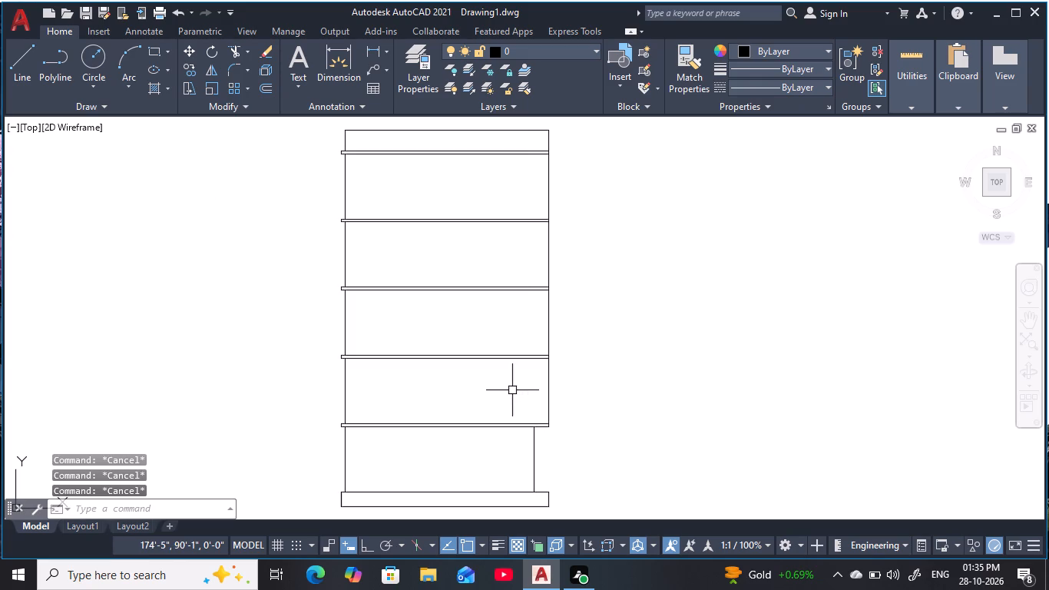
pyautogui.middleClick(512, 390)
pyautogui.press('Escape')
pyautogui.press('Escape')
pyautogui.press('Escape')
pyautogui.press('Escape')
pyautogui.press('Escape')
pyautogui.press('Escape')
pyautogui.press('Escape')
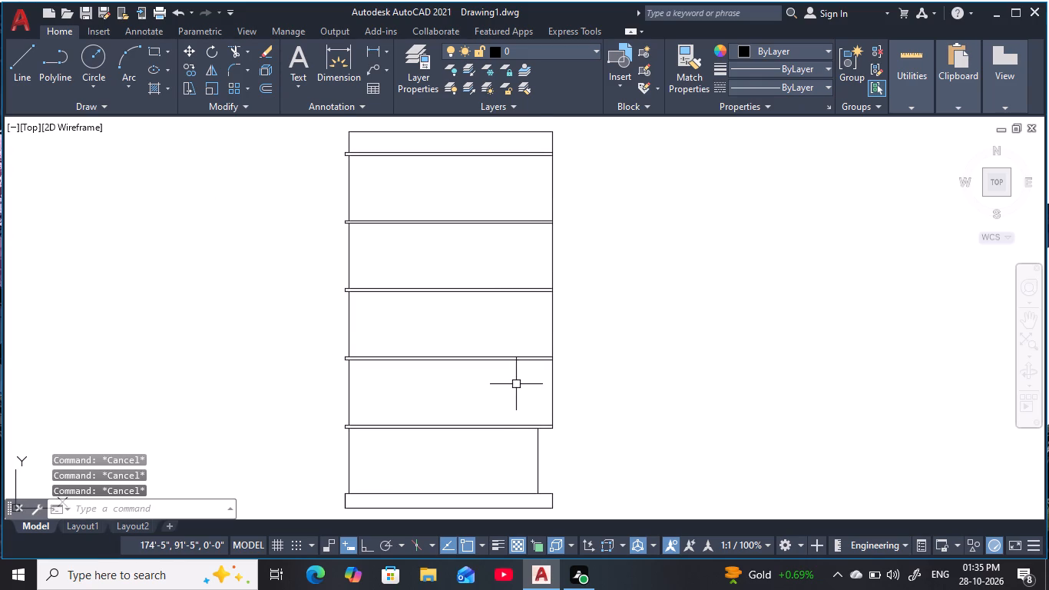
# Offset the upper edge of the highest slab 8' upward.
pyautogui.moveTo(482, 345); pyautogui.dragTo(498, 275, button='middle')
pyautogui.moveTo(528, 305); pyautogui.dragTo(541, 461, button='middle')
pyautogui.moveTo(518, 265); pyautogui.dragTo(529, 346, button='middle')
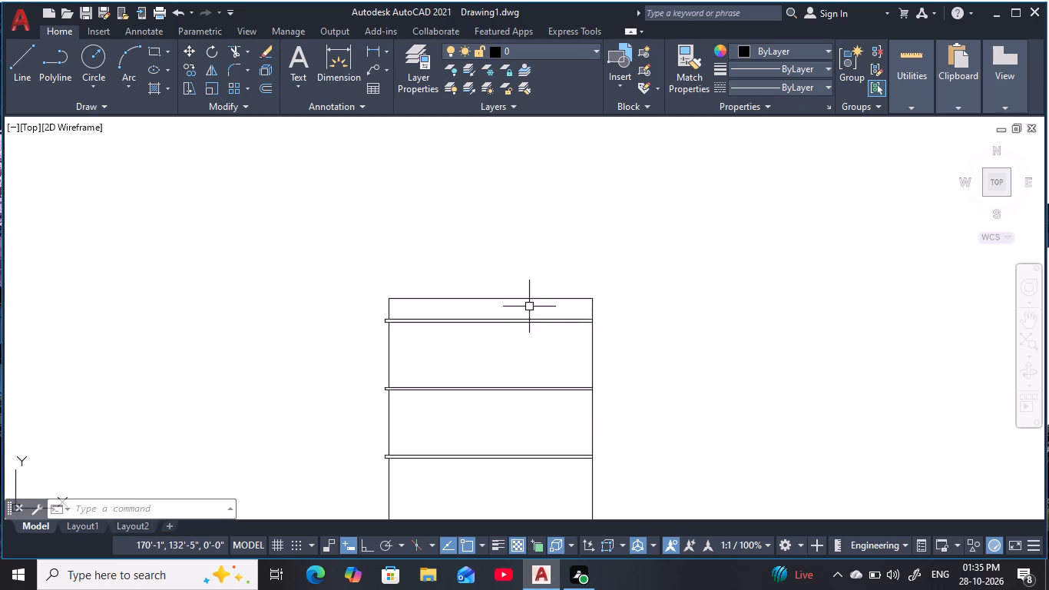
pyautogui.scroll(2, 528, 303)
pyautogui.middleClick(528, 303)
pyautogui.press('Escape')
pyautogui.press('Escape')
pyautogui.press('Escape')
pyautogui.press('o')
pyautogui.press('space')
pyautogui.write("8'")
pyautogui.press('space')
pyautogui.click(565, 342)
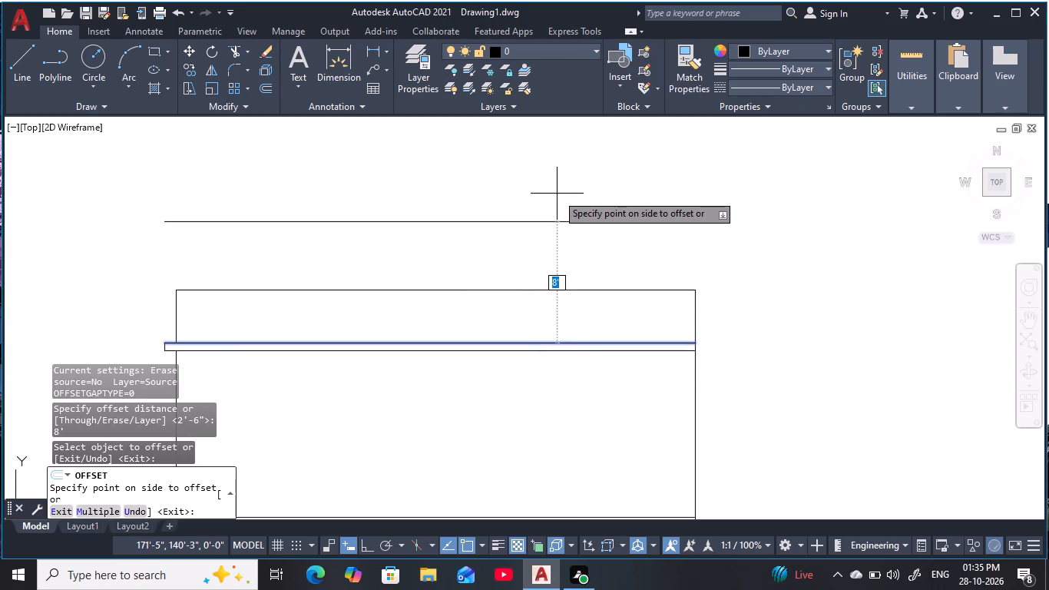
pyautogui.click(557, 194)
pyautogui.press('Escape')
pyautogui.press('Escape')
pyautogui.press('Escape')
pyautogui.moveTo(420, 264); pyautogui.dragTo(452, 262, button='middle')
pyautogui.press('Escape')
pyautogui.press('Escape')
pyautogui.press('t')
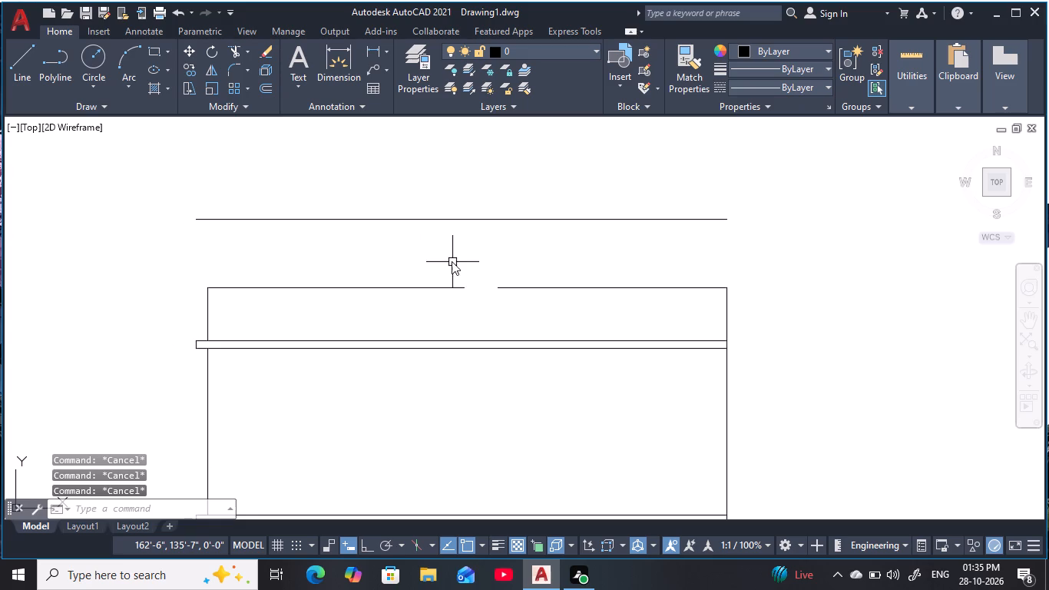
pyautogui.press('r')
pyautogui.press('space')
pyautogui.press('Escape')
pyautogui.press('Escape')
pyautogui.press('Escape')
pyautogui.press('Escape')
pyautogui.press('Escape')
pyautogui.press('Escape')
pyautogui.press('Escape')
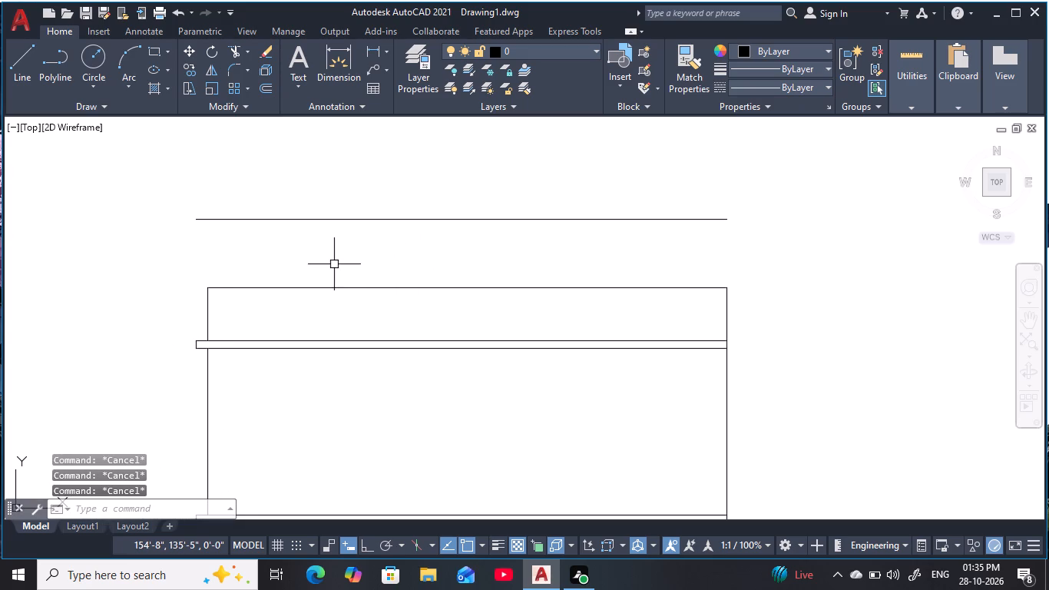
# Draw a vertical line from the midspan of the uppermost horizontal line straight down to the main block's top edge.
pyautogui.press('Escape')
pyautogui.press('Escape')
pyautogui.press('Escape')
pyautogui.press('Escape')
pyautogui.press('Escape')
pyautogui.press('Escape')
pyautogui.press('Escape')
pyautogui.press('Escape')
pyautogui.press('Escape')
pyautogui.write('L')
pyautogui.press('space')
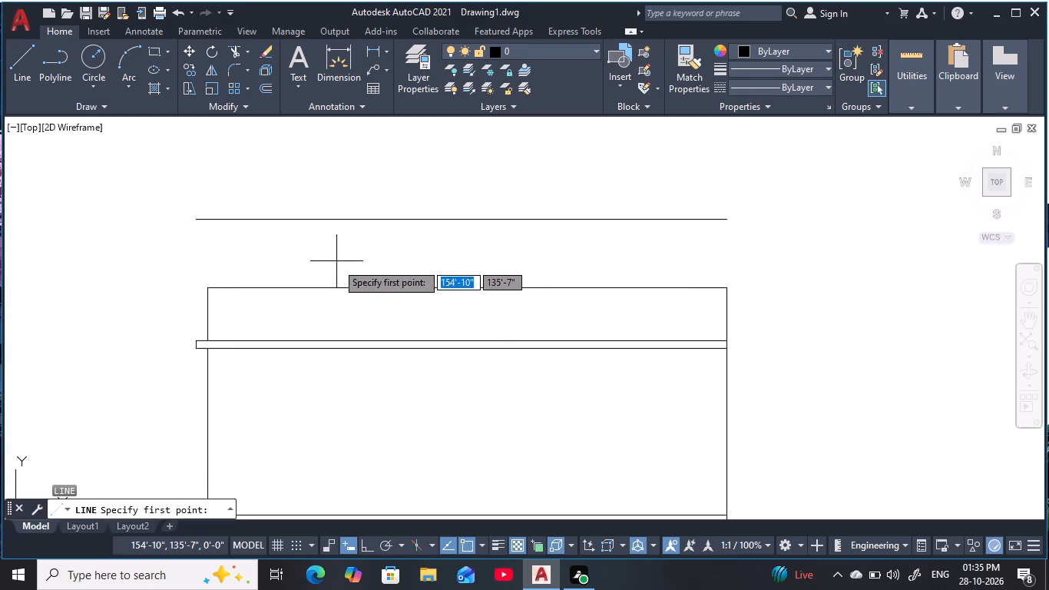
pyautogui.click(463, 218)
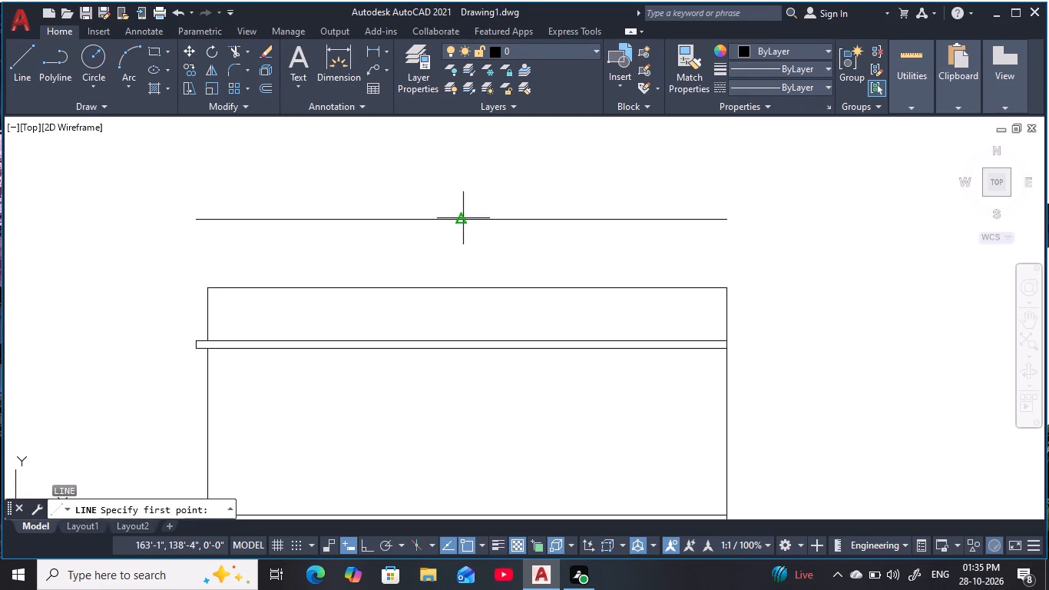
pyautogui.press('F8')
pyautogui.click(462, 289)
pyautogui.press('Escape')
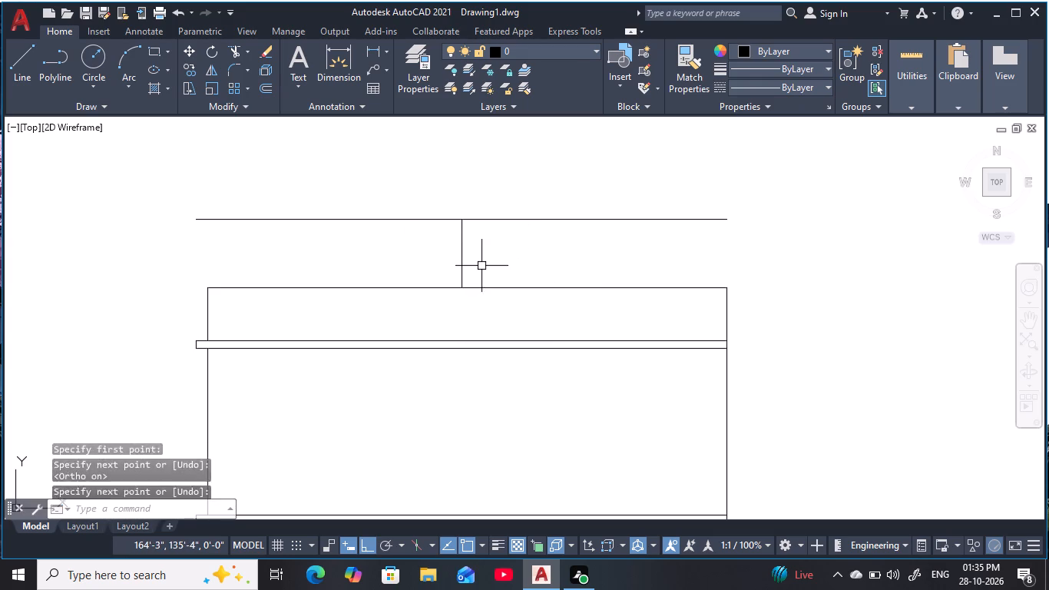
pyautogui.press('Escape')
pyautogui.press('Escape')
pyautogui.press('Escape')
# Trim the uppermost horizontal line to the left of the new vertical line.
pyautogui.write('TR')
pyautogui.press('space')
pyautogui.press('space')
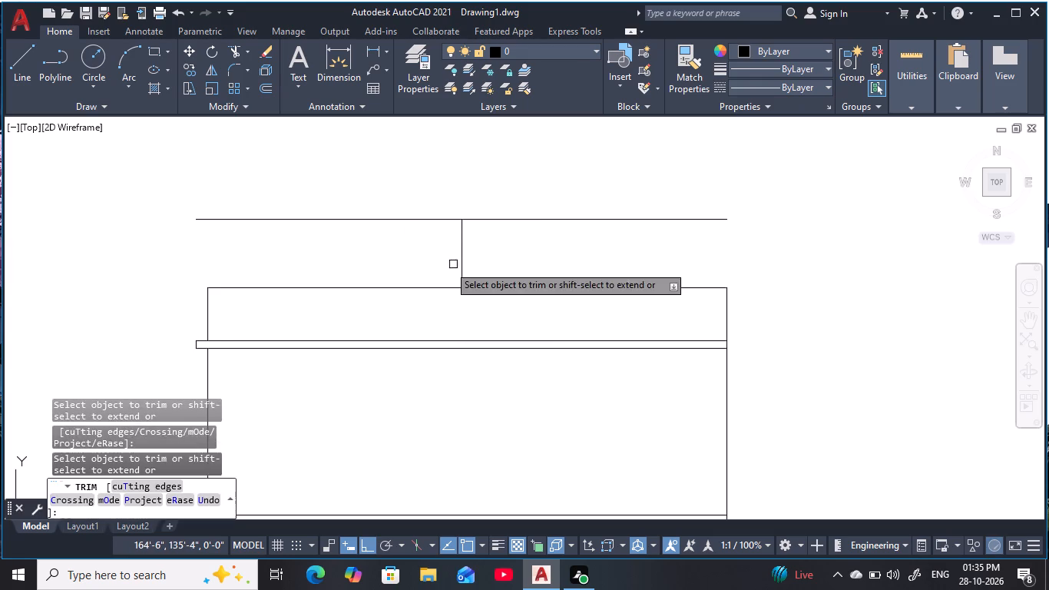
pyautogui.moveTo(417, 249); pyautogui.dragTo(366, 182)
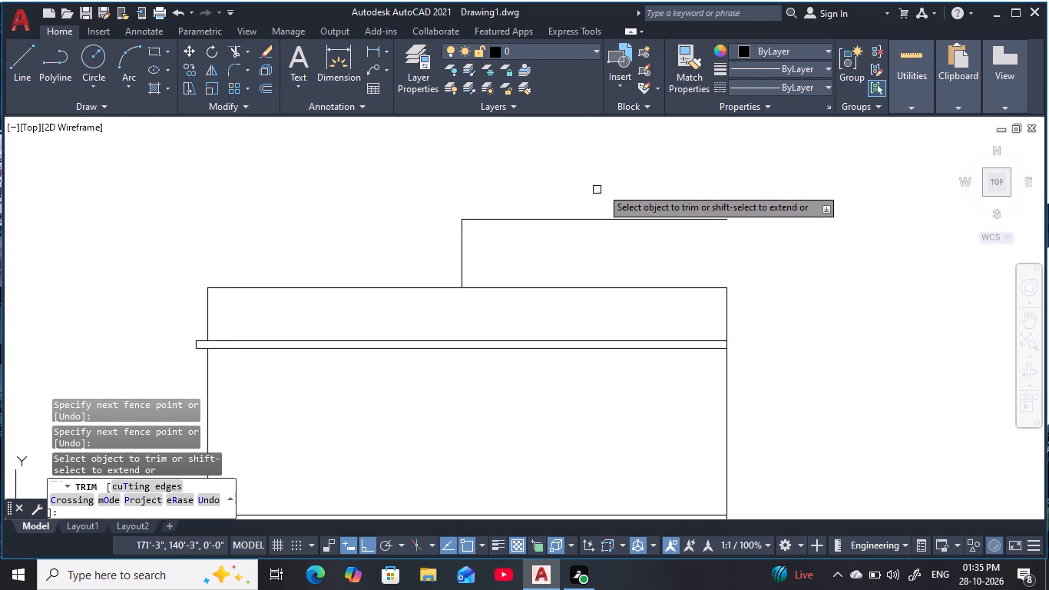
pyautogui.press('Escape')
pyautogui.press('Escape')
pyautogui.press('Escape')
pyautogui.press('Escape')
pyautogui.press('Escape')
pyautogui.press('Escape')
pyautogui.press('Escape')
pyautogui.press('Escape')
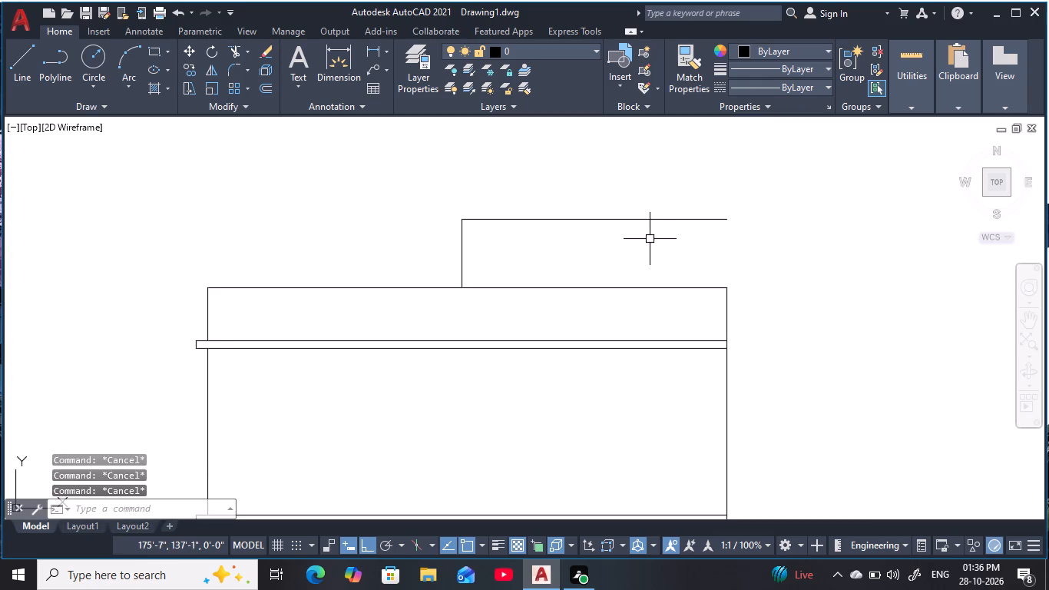
# Erase the remaining uppermost horizontal line above the main block.
pyautogui.press('Escape')
pyautogui.moveTo(640, 244); pyautogui.dragTo(630, 235)
pyautogui.click(601, 207)
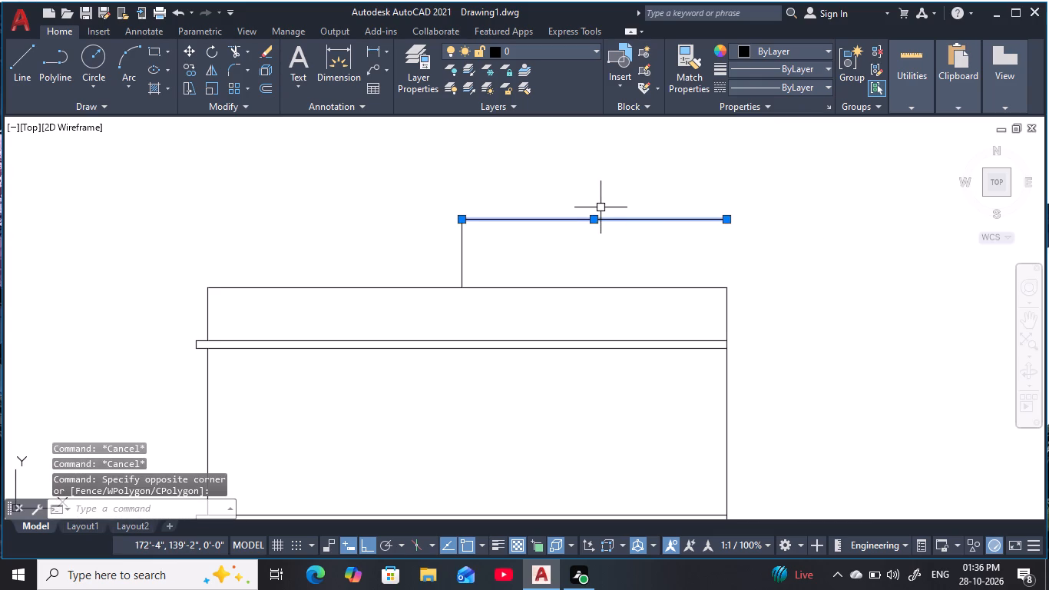
pyautogui.write('E')
pyautogui.press('space')
pyautogui.press('Escape')
pyautogui.press('Escape')
pyautogui.press('Escape')
pyautogui.press('Escape')
pyautogui.press('Escape')
# Offset the main block's top edge 8' upward.
pyautogui.write("O 8'")
pyautogui.press('space')
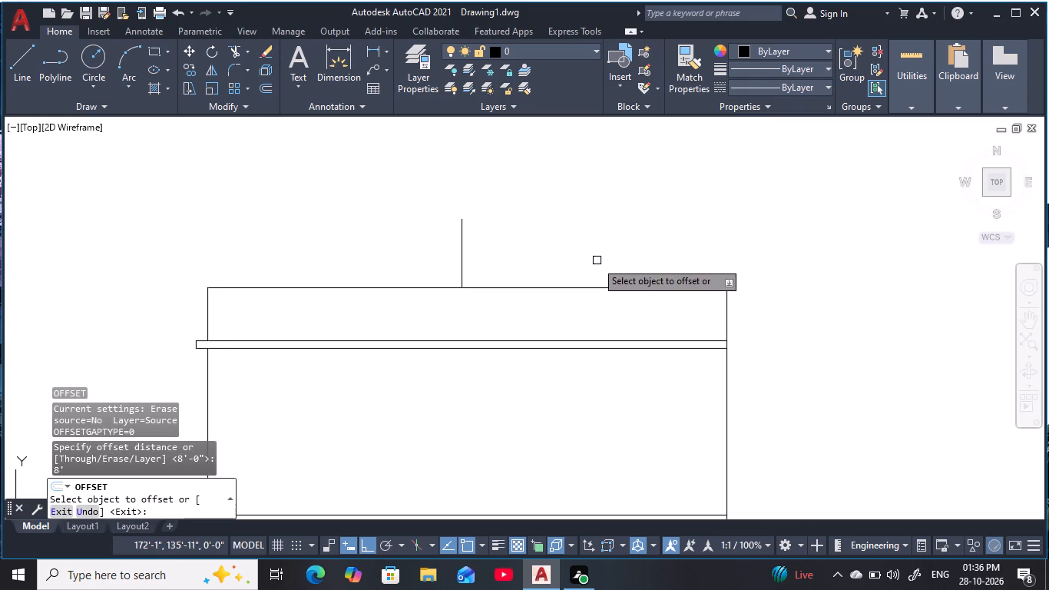
pyautogui.click(590, 286)
pyautogui.click(577, 149)
pyautogui.moveTo(584, 168); pyautogui.dragTo(584, 187, button='middle')
pyautogui.press('Escape')
pyautogui.press('Escape')
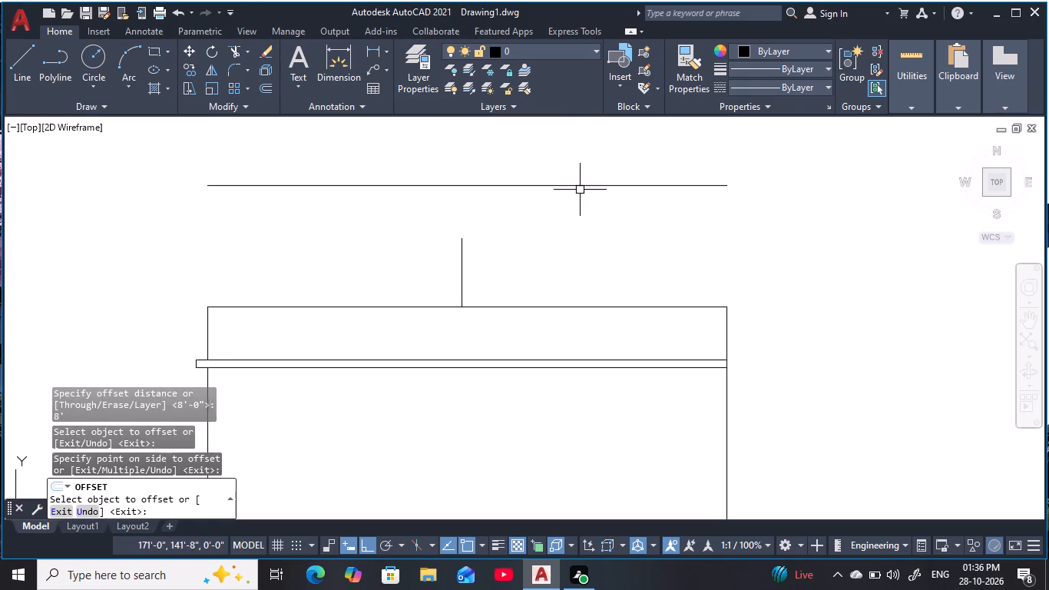
# Extend the short vertical line above the main block up to the new top line.
pyautogui.press('Escape')
pyautogui.write('RR')
pyautogui.press('Escape')
pyautogui.press('Escape')
pyautogui.press('Escape')
pyautogui.write('EX')
pyautogui.press('space')
pyautogui.click(460, 254)
pyautogui.press('Escape')
pyautogui.press('Escape')
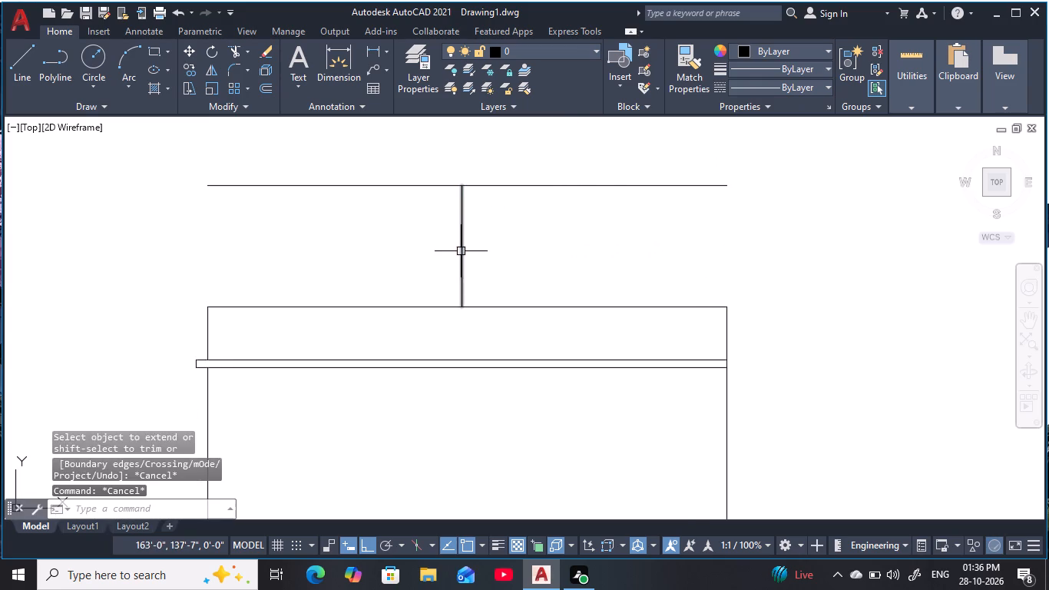
# Trim the new top line to the left of the vertical line.
pyautogui.press('Escape')
pyautogui.write('TR')
pyautogui.press('space')
pyautogui.moveTo(415, 206); pyautogui.dragTo(402, 163)
pyautogui.scroll(-1, 561, 214)
pyautogui.moveTo(561, 214); pyautogui.dragTo(515, 223, button='middle')
pyautogui.press('Escape')
pyautogui.press('Escape')
pyautogui.press('Escape')
pyautogui.press('Escape')
pyautogui.moveTo(597, 244); pyautogui.dragTo(589, 240, button='middle')
pyautogui.press('Escape')
pyautogui.press('Escape')
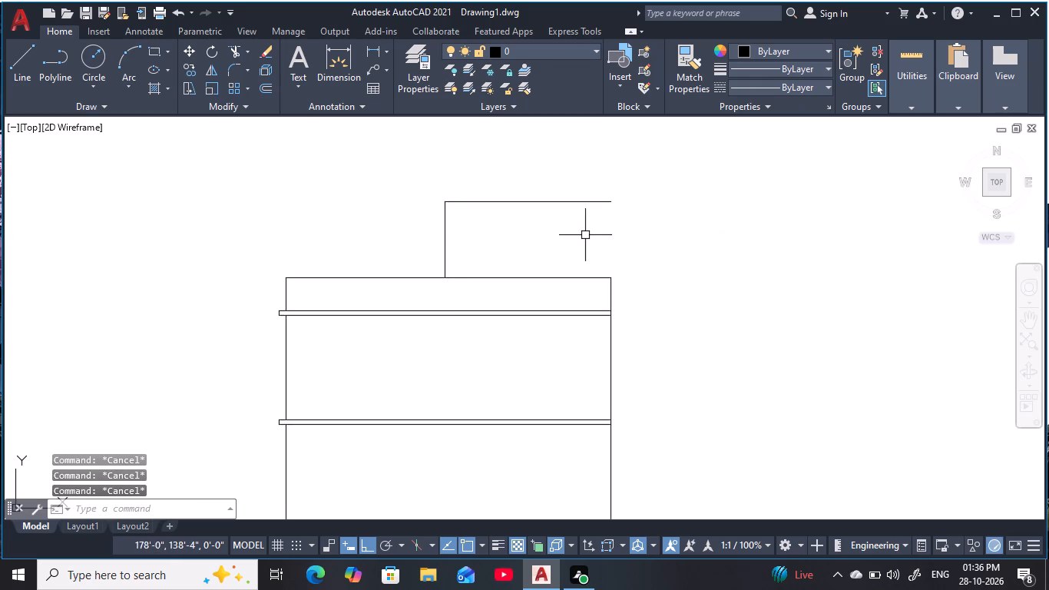
# Offset the main block's right edge 2'6" inward.
pyautogui.write('O')
pyautogui.press('space')
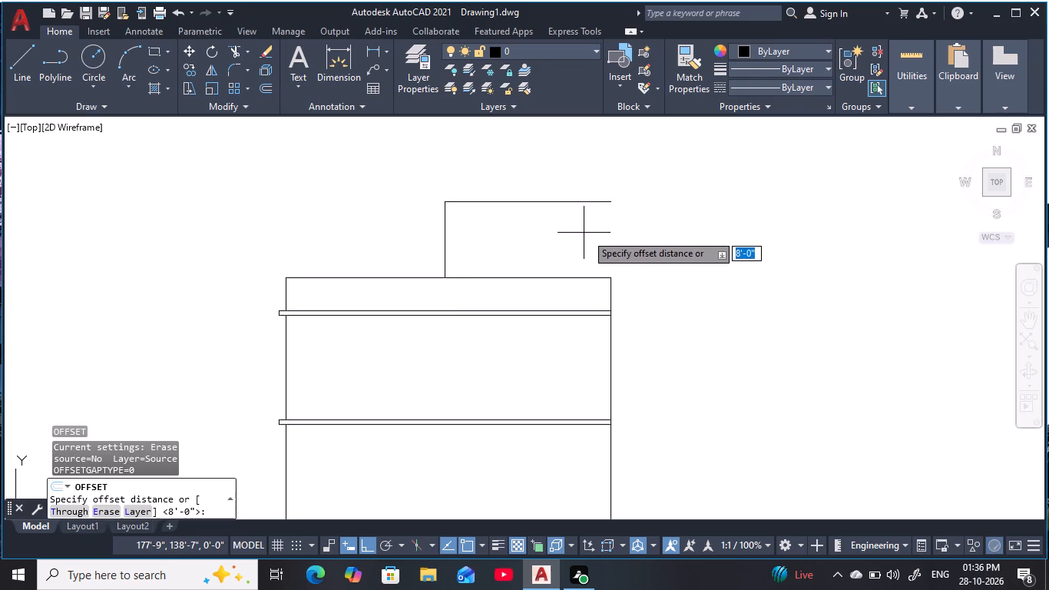
pyautogui.press('2')
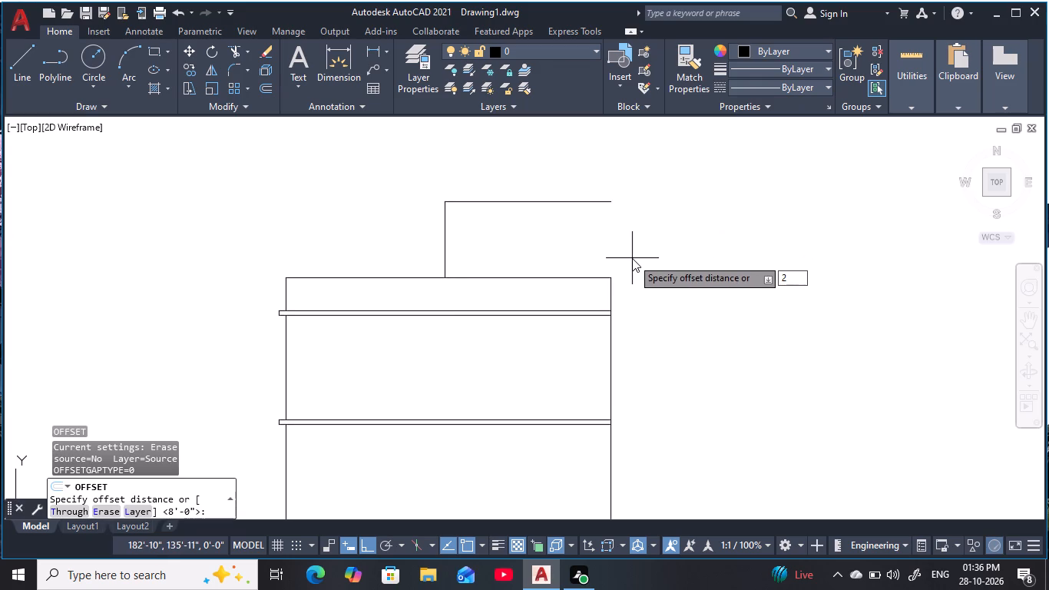
pyautogui.write("'6")
pyautogui.press('space')
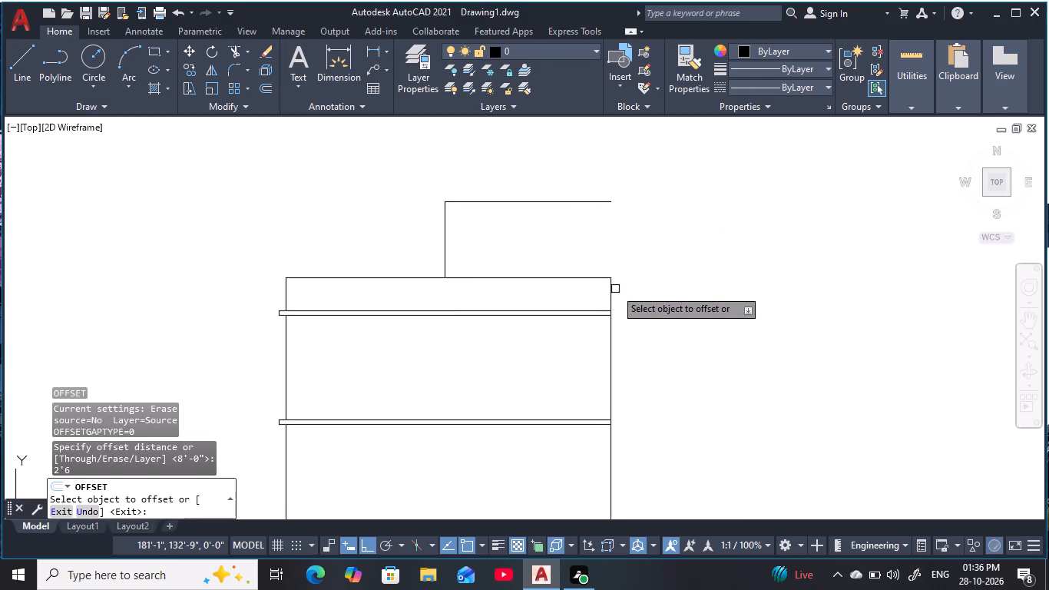
pyautogui.click(614, 289)
pyautogui.click(614, 293)
pyautogui.click(522, 288)
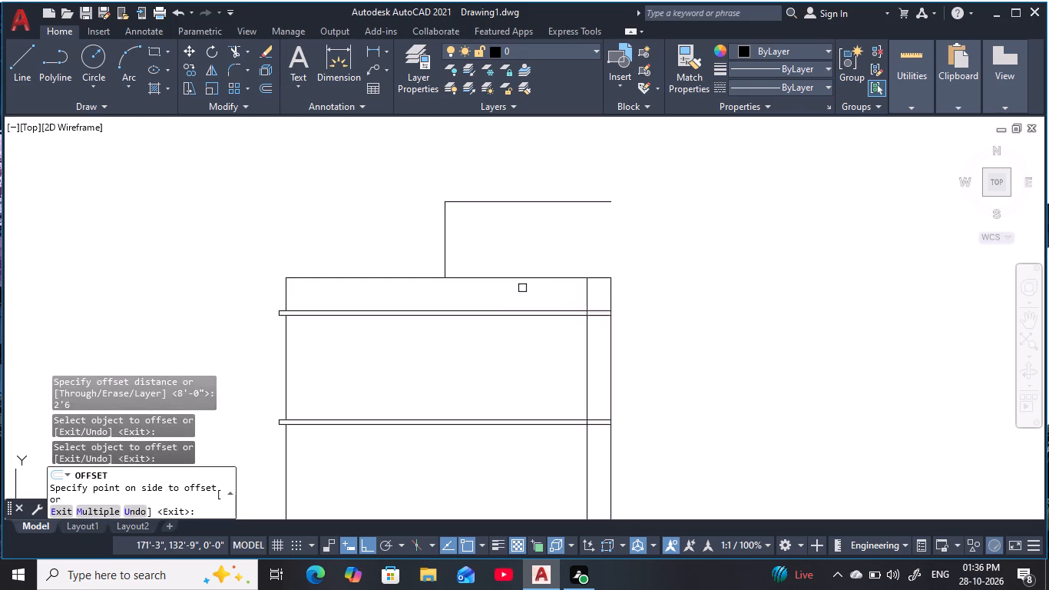
pyautogui.press('Escape')
pyautogui.press('Escape')
pyautogui.press('Escape')
pyautogui.press('Escape')
# Extend the inner right vertical line up to the top line.
pyautogui.write('EX')
pyautogui.press('space')
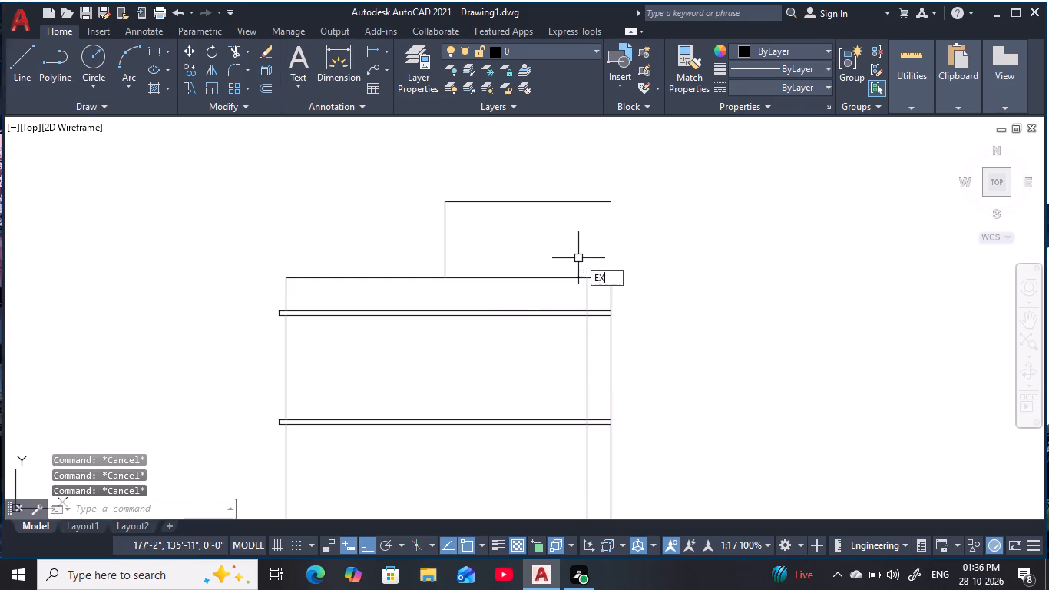
pyautogui.click(585, 297)
pyautogui.press('Escape')
pyautogui.press('Escape')
pyautogui.press('Escape')
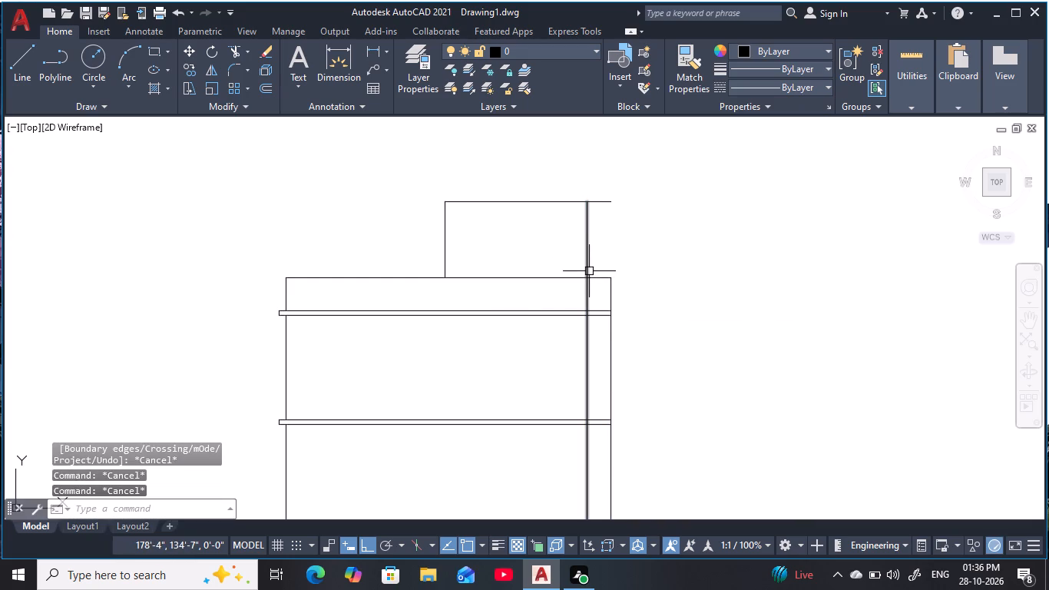
# Trim the top line's overhang to the right of the inner vertical line.
pyautogui.write('TR')
pyautogui.press('space')
pyautogui.click(601, 207)
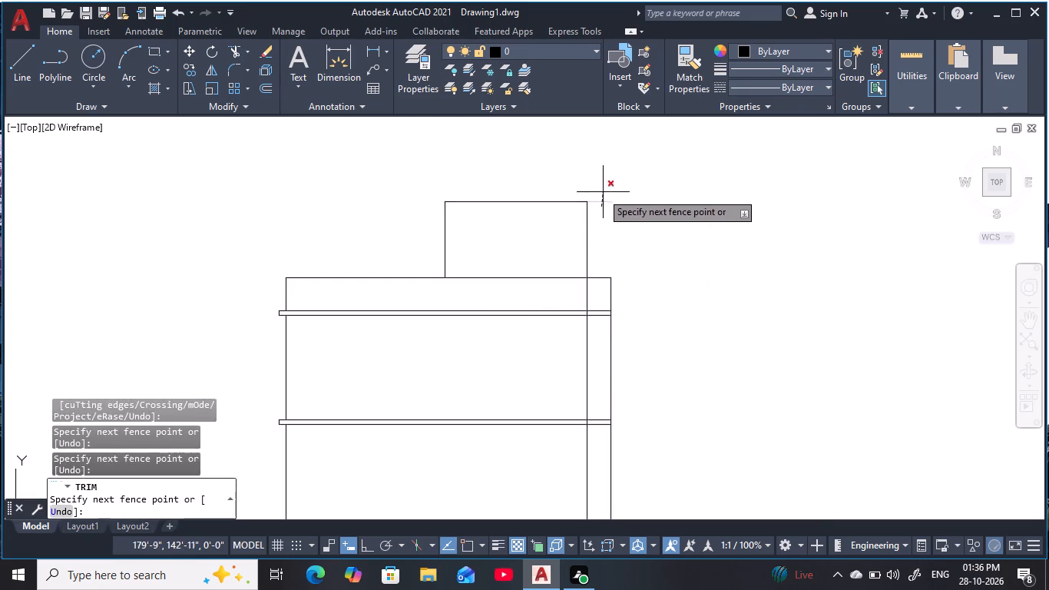
pyautogui.click(601, 191)
# Trim the inner right vertical line within the band between the main block's top edge and the highest slab.
pyautogui.scroll(2, 594, 287)
pyautogui.click(592, 309)
pyautogui.click(558, 313)
pyautogui.moveTo(568, 308); pyautogui.dragTo(570, 307, button='middle')
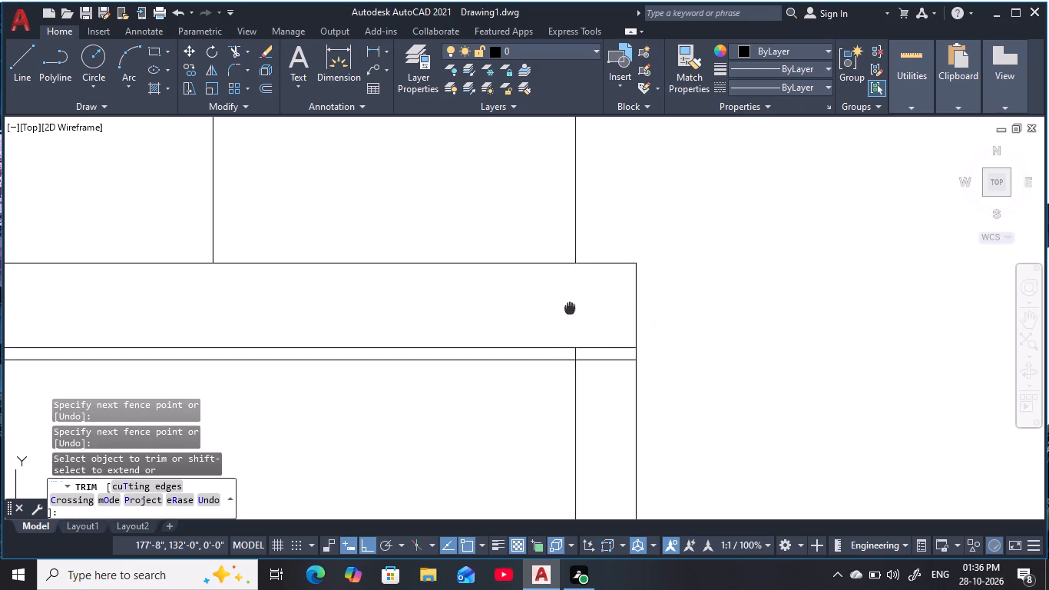
pyautogui.moveTo(570, 307); pyautogui.dragTo(584, 244, button='middle')
pyautogui.press('Escape')
pyautogui.press('Escape')
# Erase the leftover piece of the inner right vertical line running down from the highest slab.
pyautogui.click(607, 378)
pyautogui.press('Escape')
pyautogui.click(548, 363)
pyautogui.press('Escape')
pyautogui.press('Escape')
pyautogui.click(619, 375)
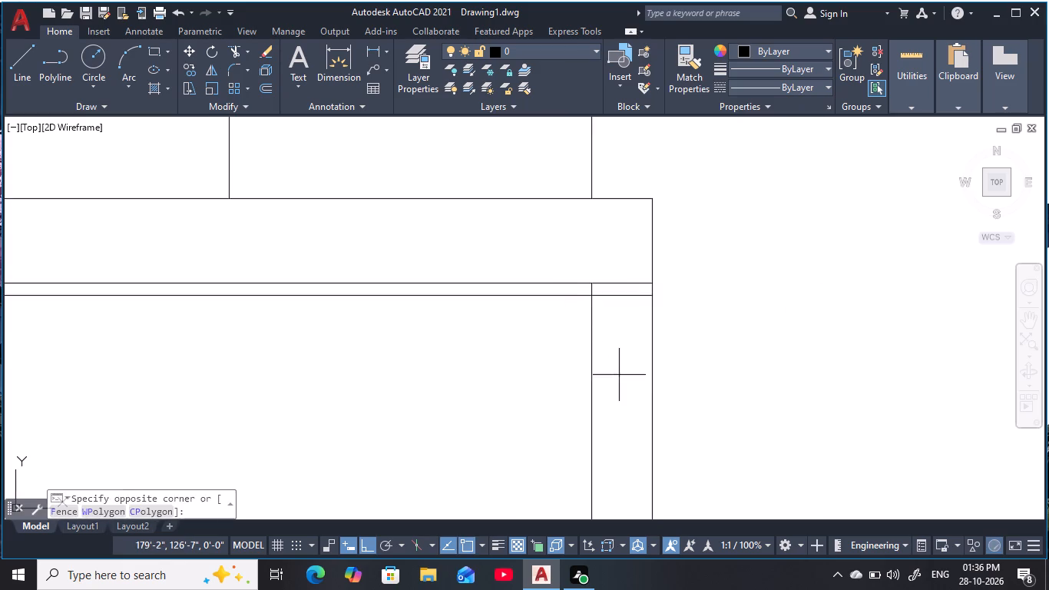
pyautogui.click(581, 358)
pyautogui.write('E')
pyautogui.press('space')
pyautogui.press('Escape')
pyautogui.scroll(-3, 586, 355)
pyautogui.press('Escape')
pyautogui.moveTo(587, 356); pyautogui.dragTo(617, 320, button='middle')
pyautogui.press('Escape')
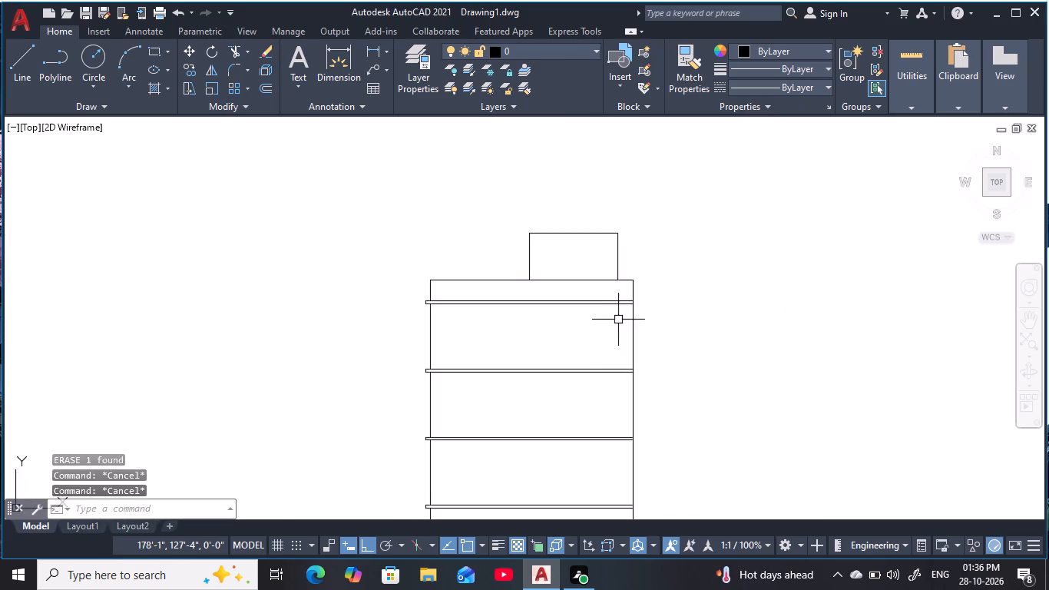
pyautogui.press('Escape')
pyautogui.press('Escape')
# Examine the whole building outline and its top block.
pyautogui.moveTo(604, 338); pyautogui.dragTo(617, 290, button='middle')
pyautogui.scroll(-1, 617, 290)
pyautogui.middleClick(616, 290)
pyautogui.press('Escape')
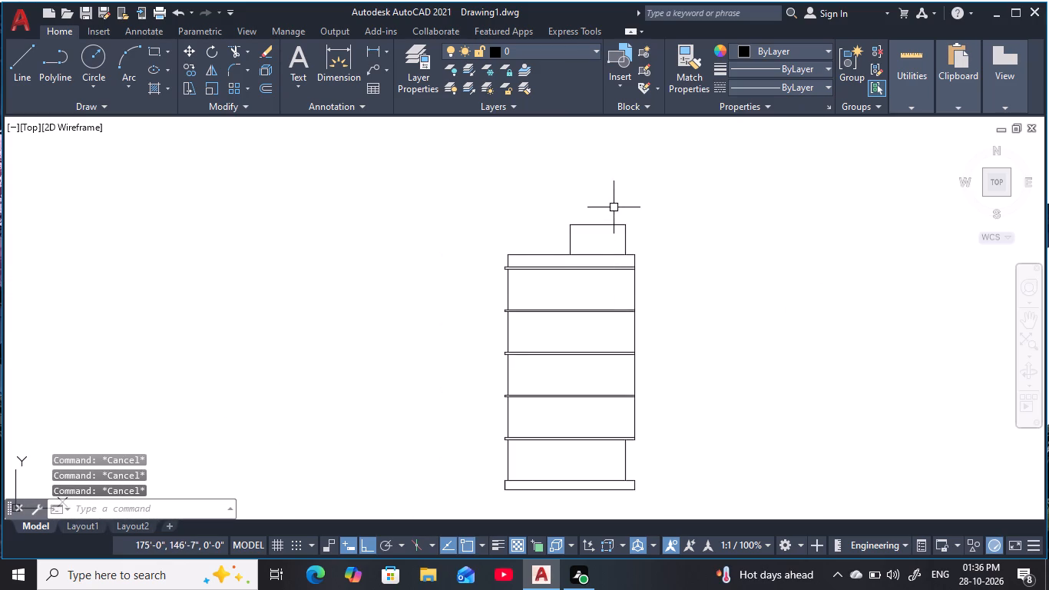
pyautogui.moveTo(614, 207); pyautogui.dragTo(603, 278, button='middle')
pyautogui.scroll(1, 603, 278)
pyautogui.press('Escape')
pyautogui.press('Escape')
pyautogui.scroll(1, 605, 262)
pyautogui.moveTo(605, 262); pyautogui.dragTo(595, 306, button='middle')
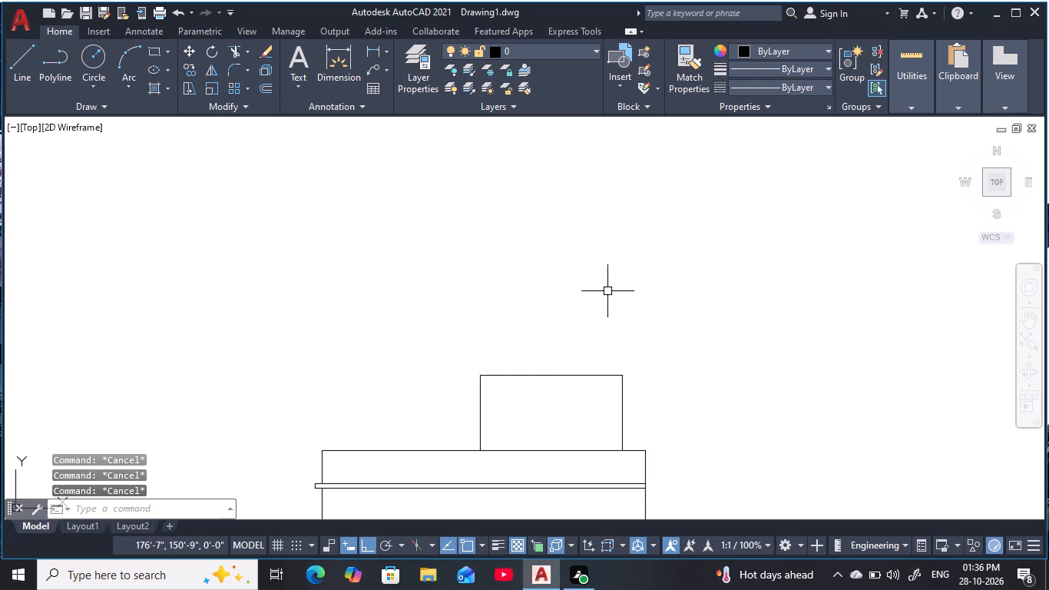
pyautogui.moveTo(539, 413); pyautogui.dragTo(559, 340, button='middle')
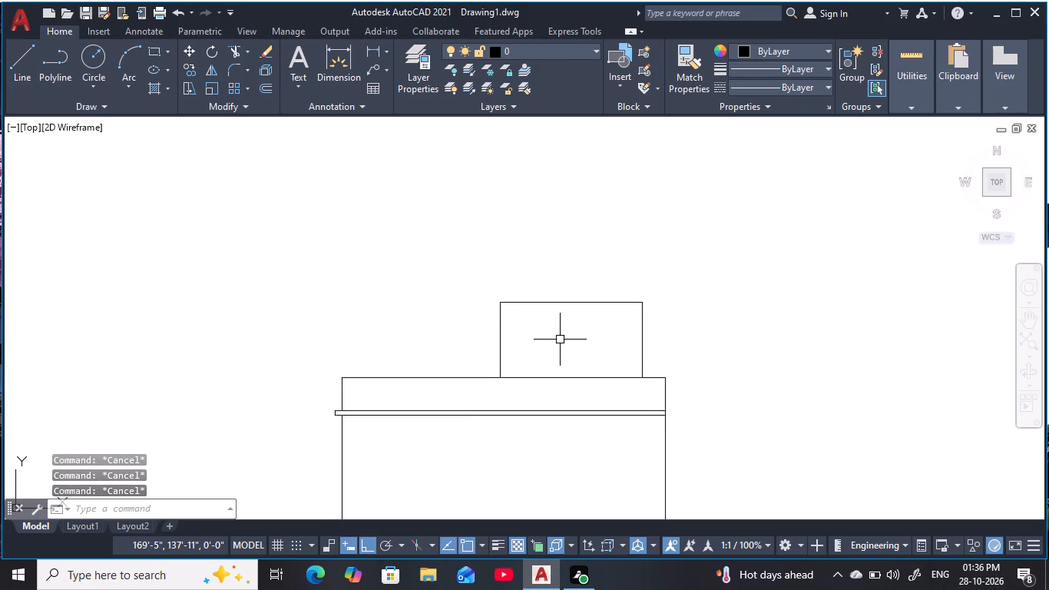
pyautogui.press('Escape')
pyautogui.press('Escape')
pyautogui.moveTo(561, 340); pyautogui.dragTo(560, 330, button='middle')
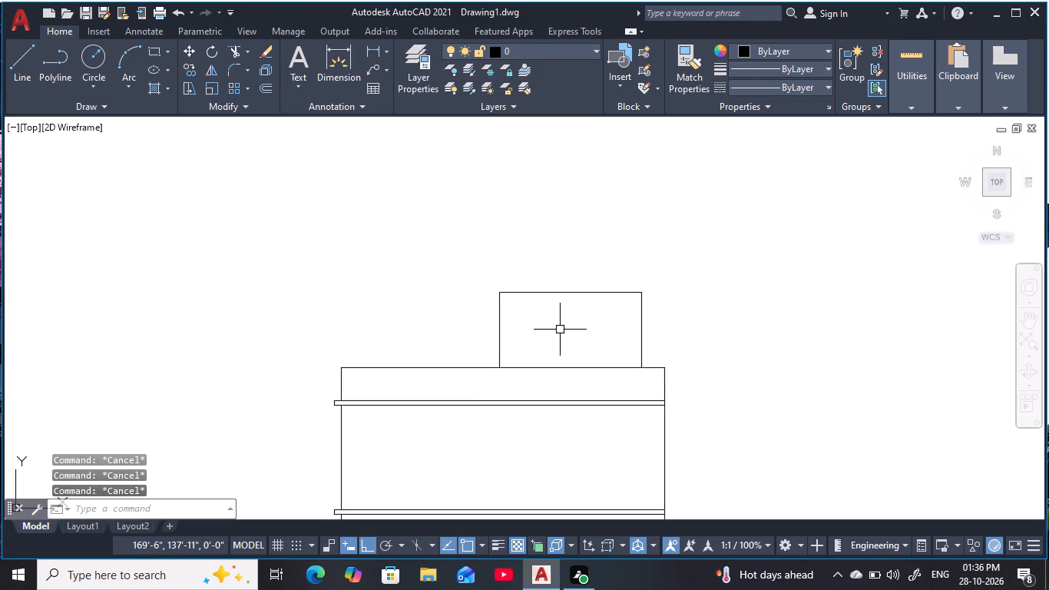
# Offset the top block's upper edge 1'6" downward.
pyautogui.scroll(1, 560, 330)
pyautogui.press('Escape')
pyautogui.scroll(1, 560, 330)
pyautogui.write('O')
pyautogui.press('space')
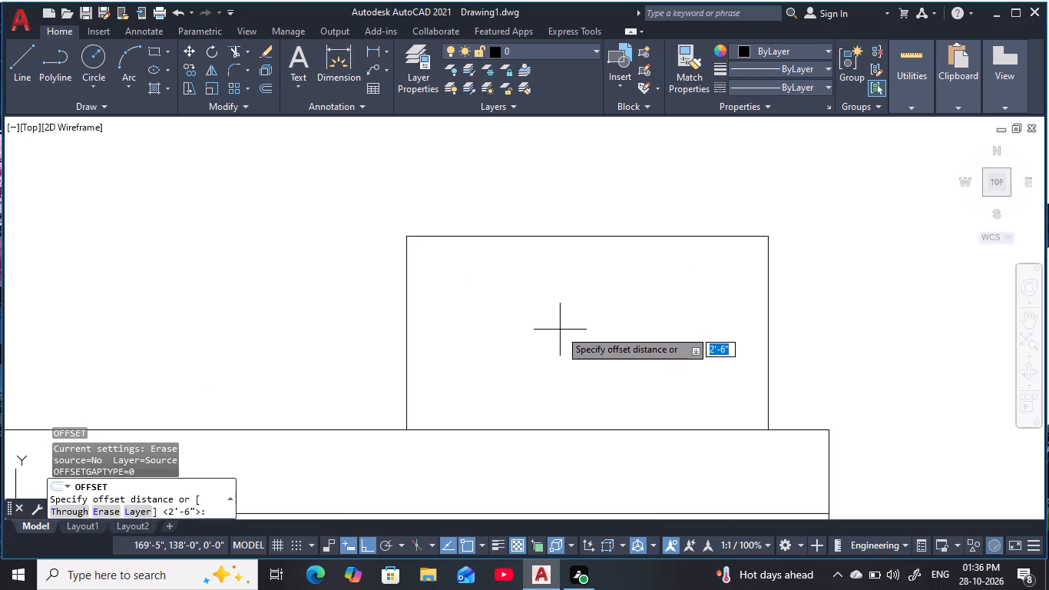
pyautogui.press('1')
pyautogui.press("'")
pyautogui.write('6')
pyautogui.press('space')
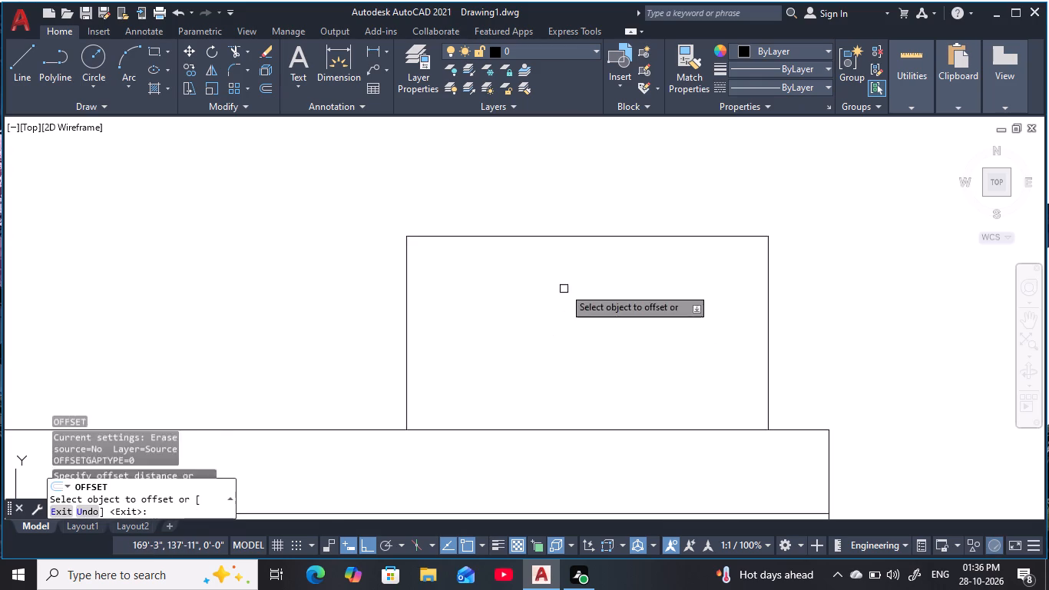
pyautogui.click(582, 234)
pyautogui.click(580, 370)
pyautogui.press('Escape')
pyautogui.moveTo(585, 353); pyautogui.dragTo(590, 321, button='middle')
pyautogui.press('Escape')
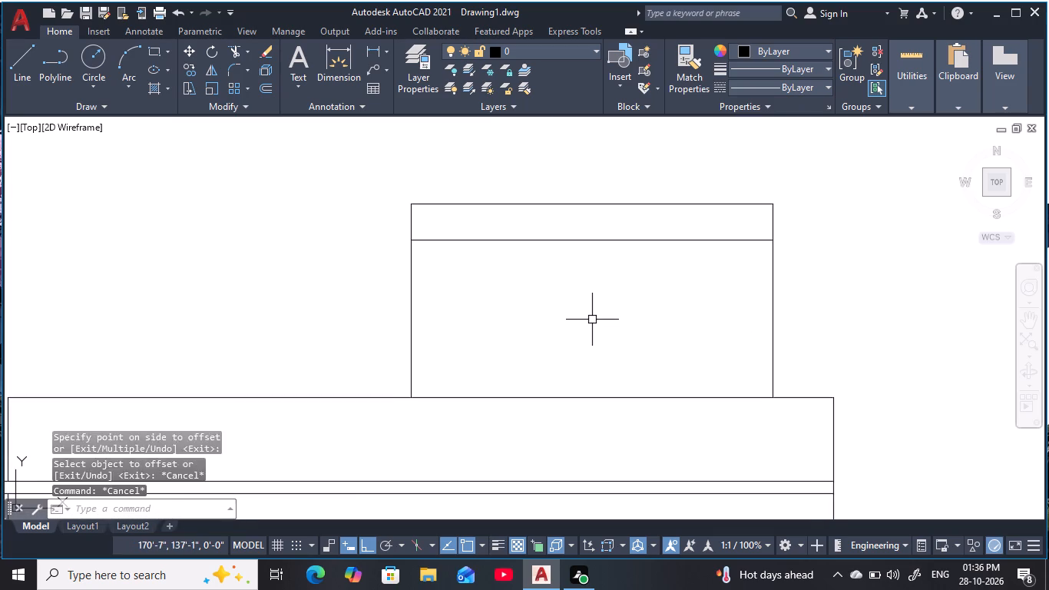
# Offset the top block's left edge 6" outward to the left.
pyautogui.press('Escape')
pyautogui.press('Escape')
pyautogui.press('Escape')
pyautogui.press('Escape')
pyautogui.press('Escape')
pyautogui.press('Escape')
pyautogui.press('o')
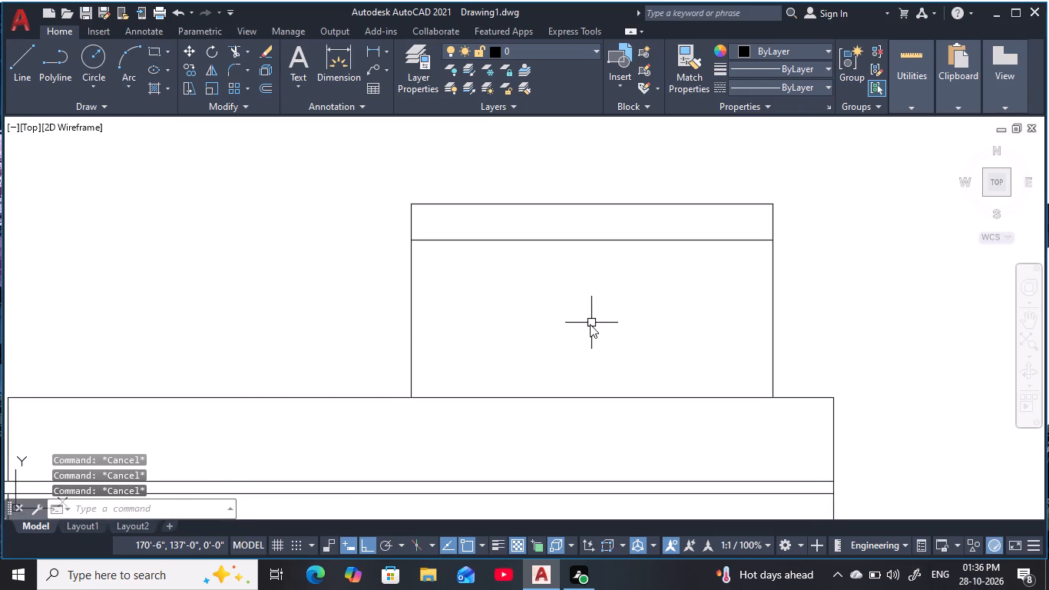
pyautogui.press('space')
pyautogui.write('6')
pyautogui.press('space')
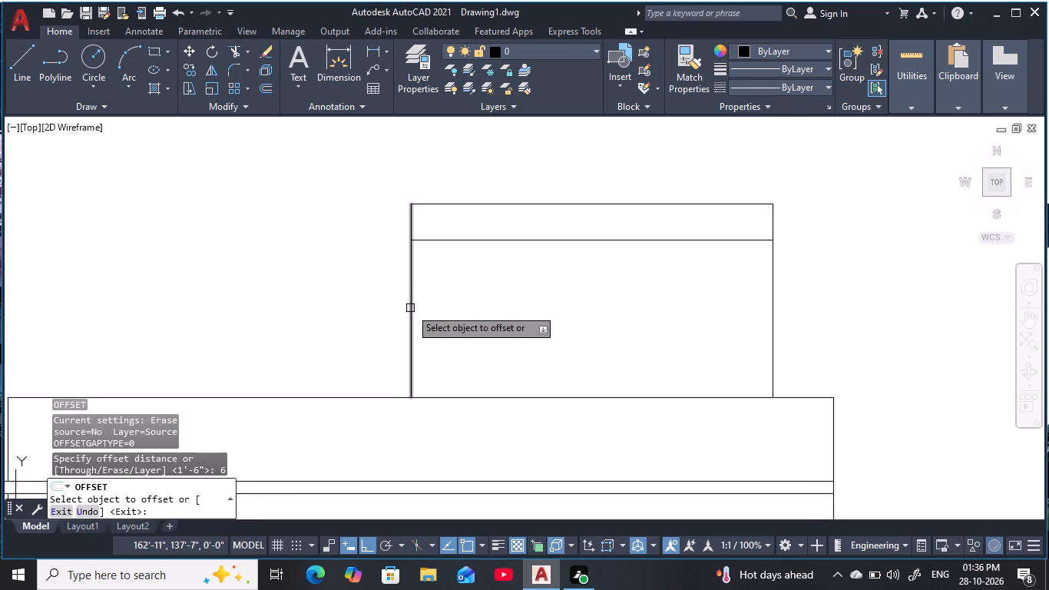
pyautogui.click(411, 309)
pyautogui.click(333, 321)
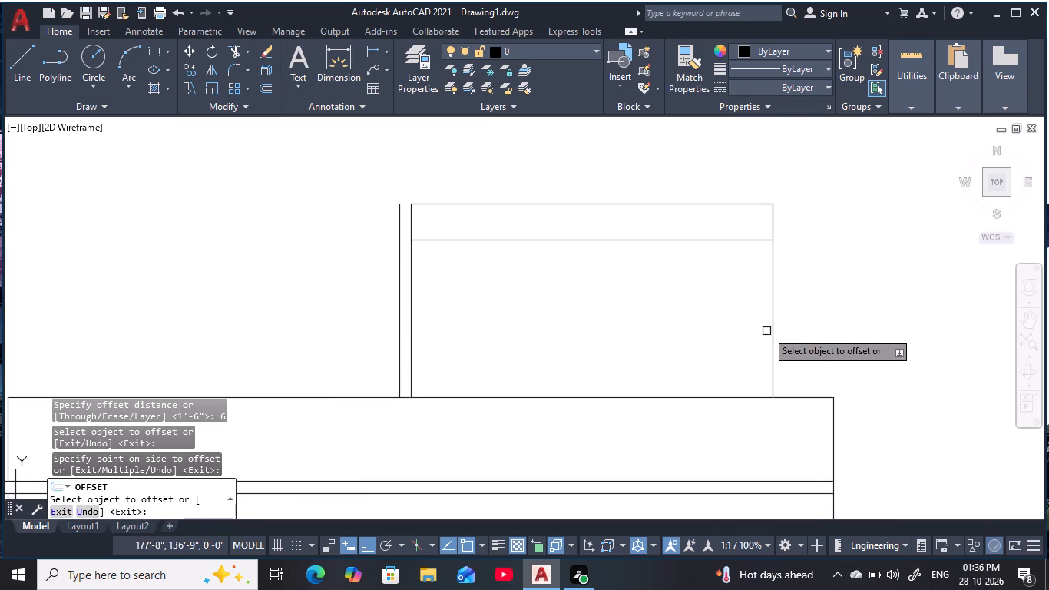
# Offset the top block's right edge 6" outward to the right.
pyautogui.click(770, 333)
pyautogui.click(842, 317)
pyautogui.press('Escape')
pyautogui.press('Escape')
pyautogui.press('Escape')
pyautogui.press('Escape')
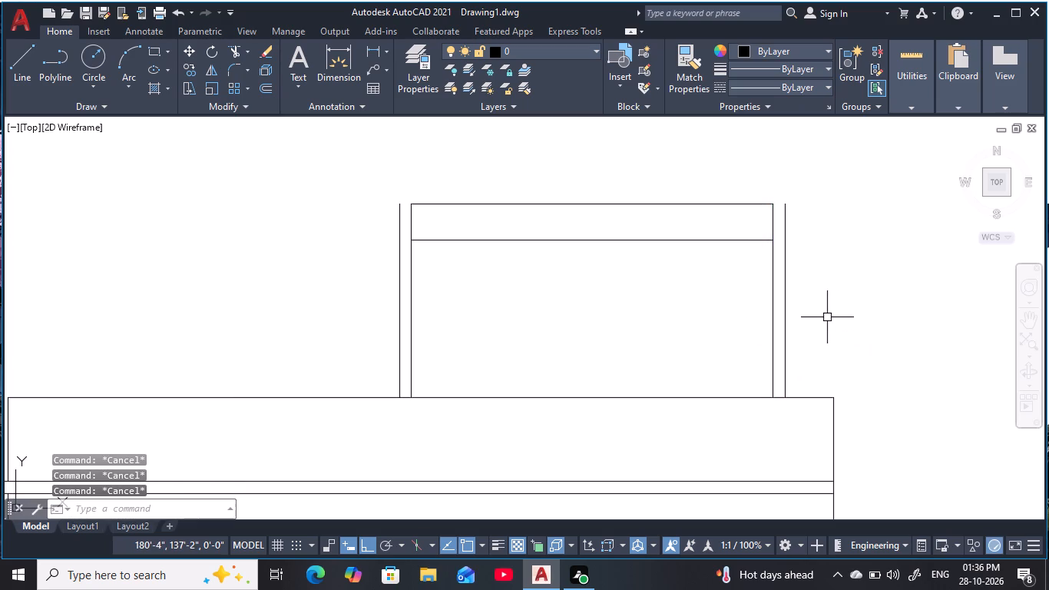
# Extend the top block's upper edge and the line 1'6" below it to both outer vertical lines.
pyautogui.press('e')
pyautogui.write('X')
pyautogui.press('space')
pyautogui.click(464, 240)
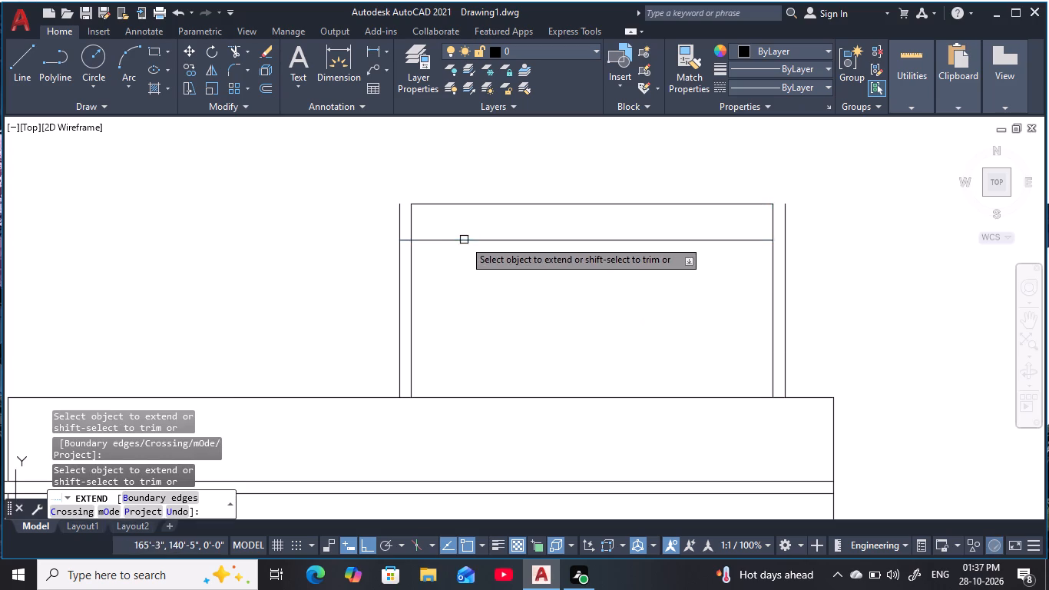
pyautogui.click(754, 241)
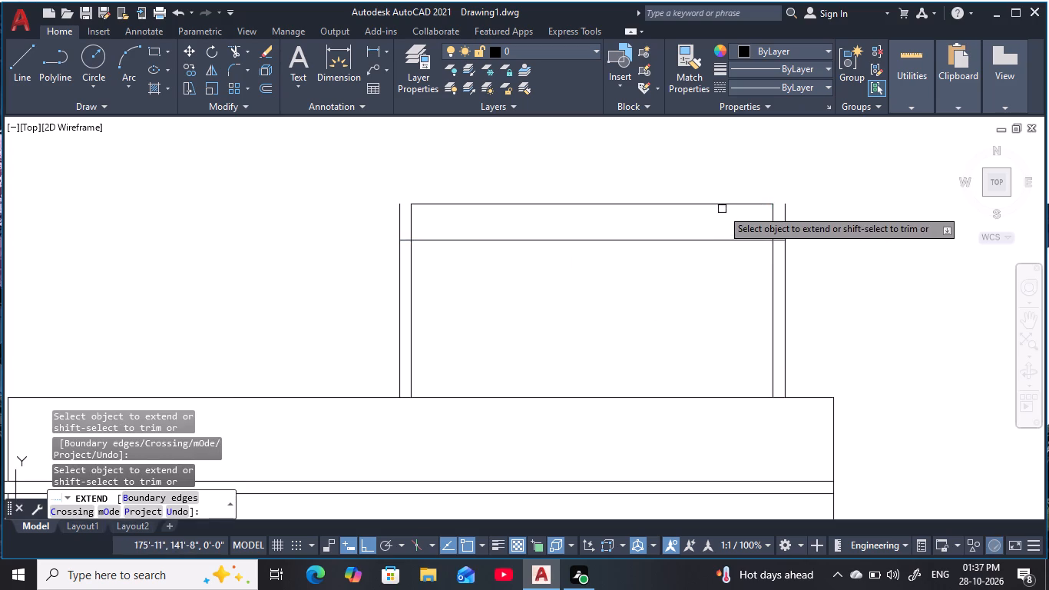
pyautogui.click(722, 205)
pyautogui.click(463, 204)
pyautogui.press('Escape')
pyautogui.press('Escape')
pyautogui.press('Escape')
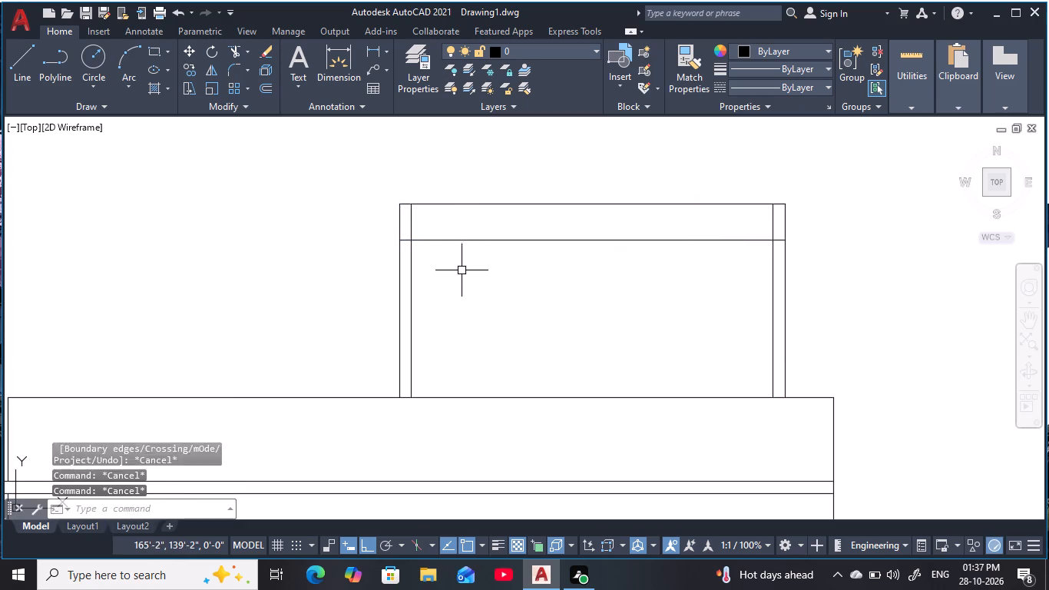
pyautogui.press('Escape')
# Trim the outer verticals below the block's top band and the block's side edges inside it to form a projecting cap.
pyautogui.write('TR')
pyautogui.press('space')
pyautogui.click(399, 315)
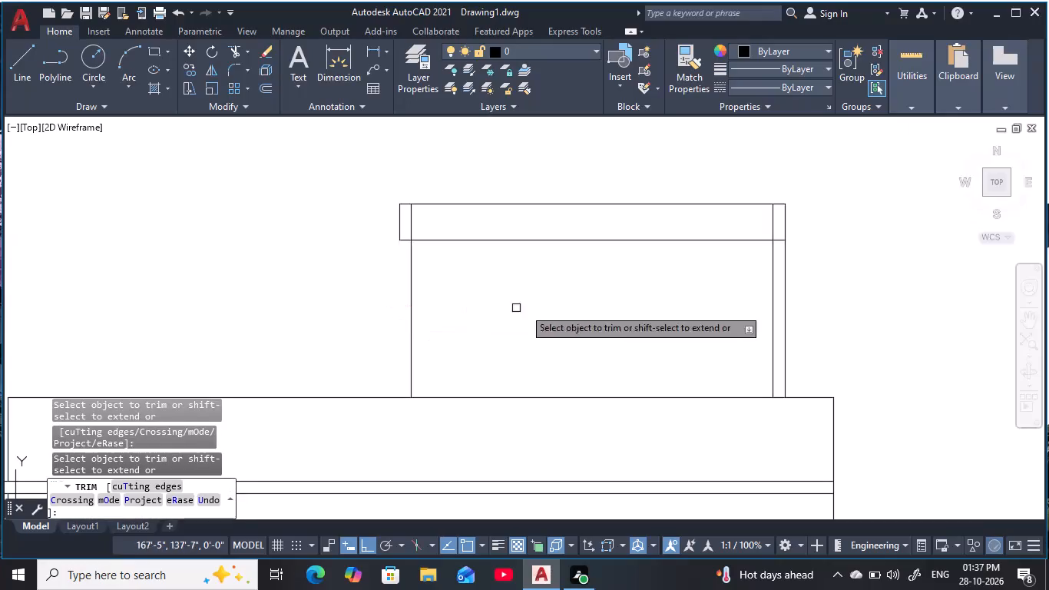
pyautogui.click(786, 321)
pyautogui.scroll(2, 783, 218)
pyautogui.click(773, 235)
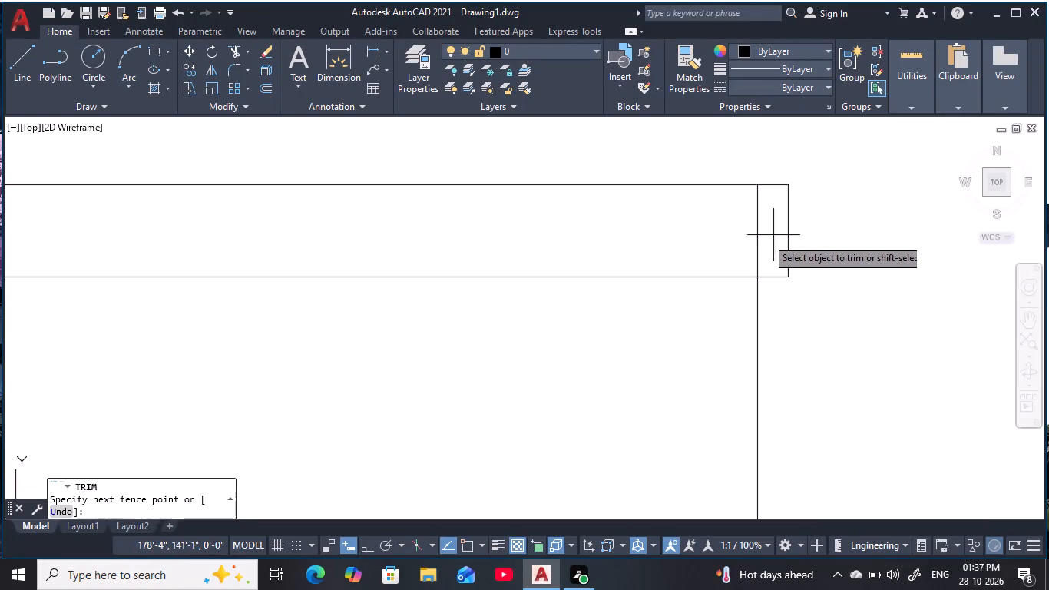
pyautogui.click(722, 252)
pyautogui.scroll(-2, 584, 246)
pyautogui.moveTo(581, 246); pyautogui.dragTo(911, 242, button='middle')
pyautogui.click(616, 237)
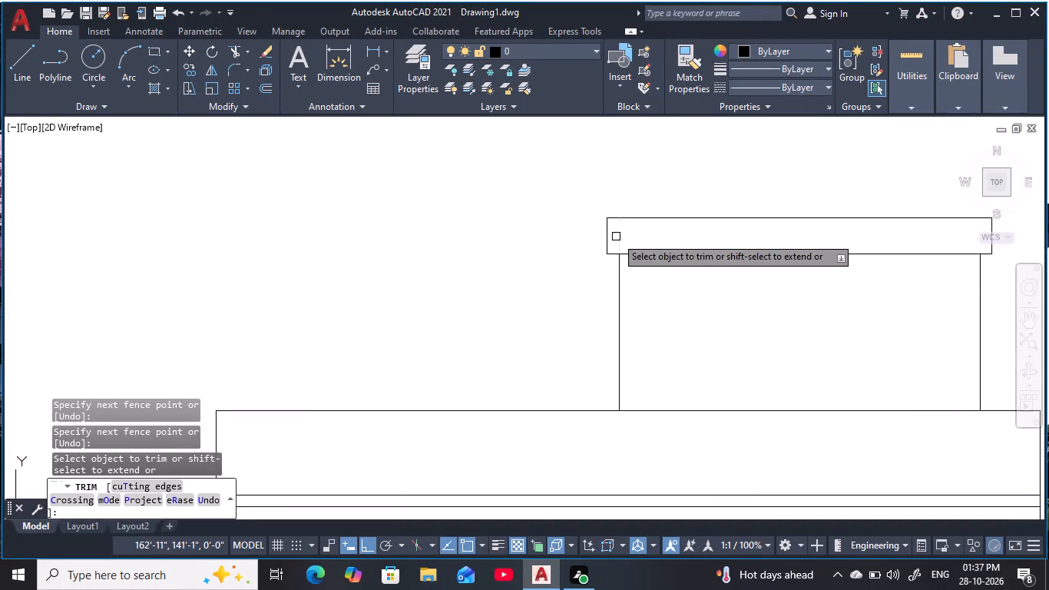
pyautogui.scroll(-4, 603, 260)
pyautogui.press('Escape')
pyautogui.press('Escape')
pyautogui.press('Escape')
# Examine the whole building outline, its floor slabs and the capped rooftop block.
pyautogui.moveTo(691, 277); pyautogui.dragTo(668, 210, button='middle')
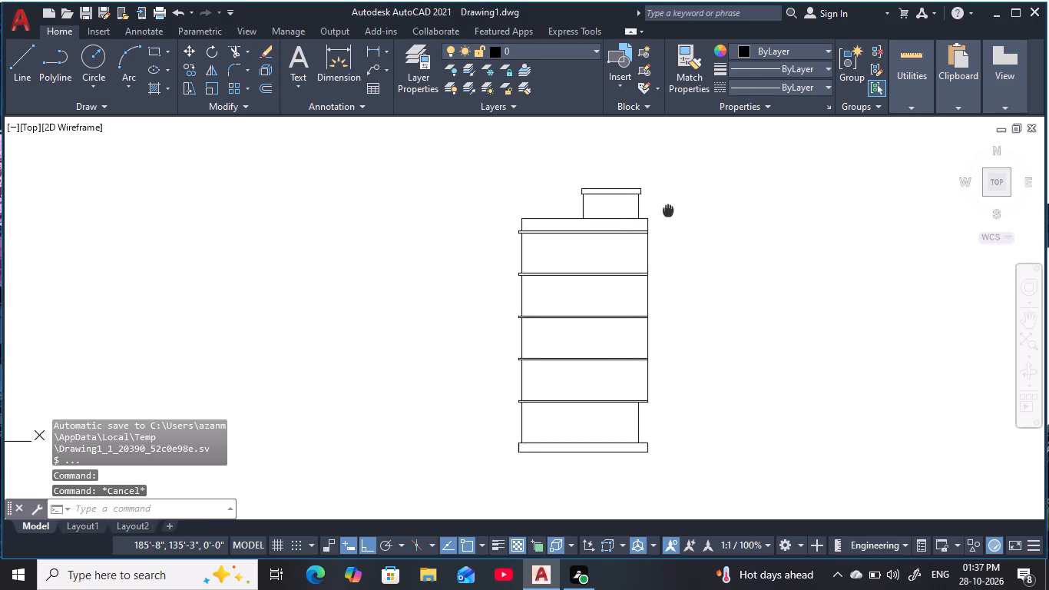
pyautogui.moveTo(668, 210); pyautogui.dragTo(657, 230, button='middle')
pyautogui.press('Escape')
pyautogui.scroll(1, 601, 320)
pyautogui.moveTo(601, 320); pyautogui.dragTo(625, 297, button='middle')
pyautogui.press('Escape')
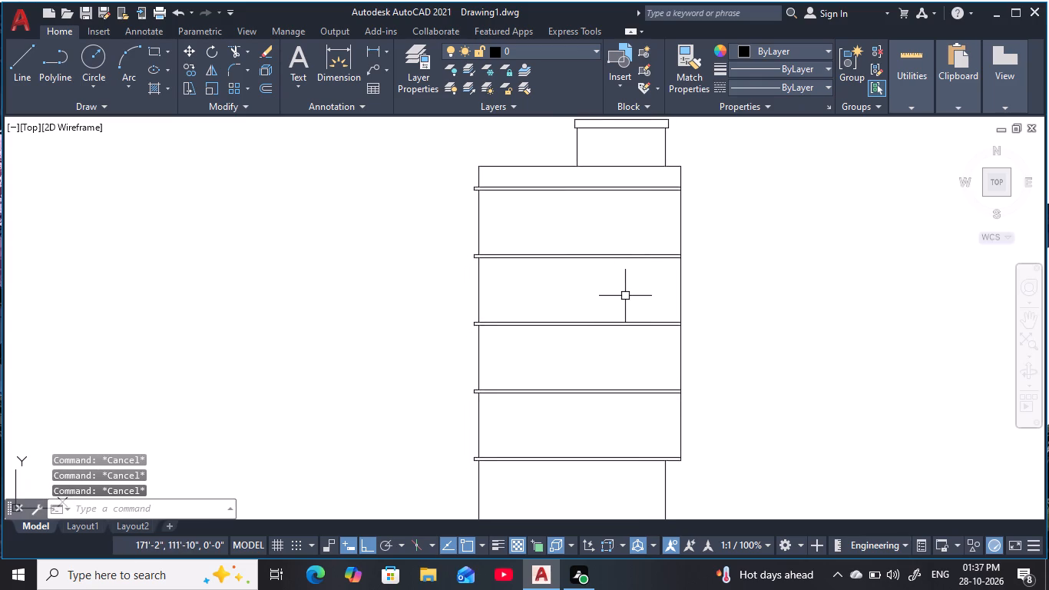
pyautogui.press('Escape')
pyautogui.press('Escape')
pyautogui.press('Escape')
pyautogui.press('Escape')
pyautogui.press('Escape')
pyautogui.press('Escape')
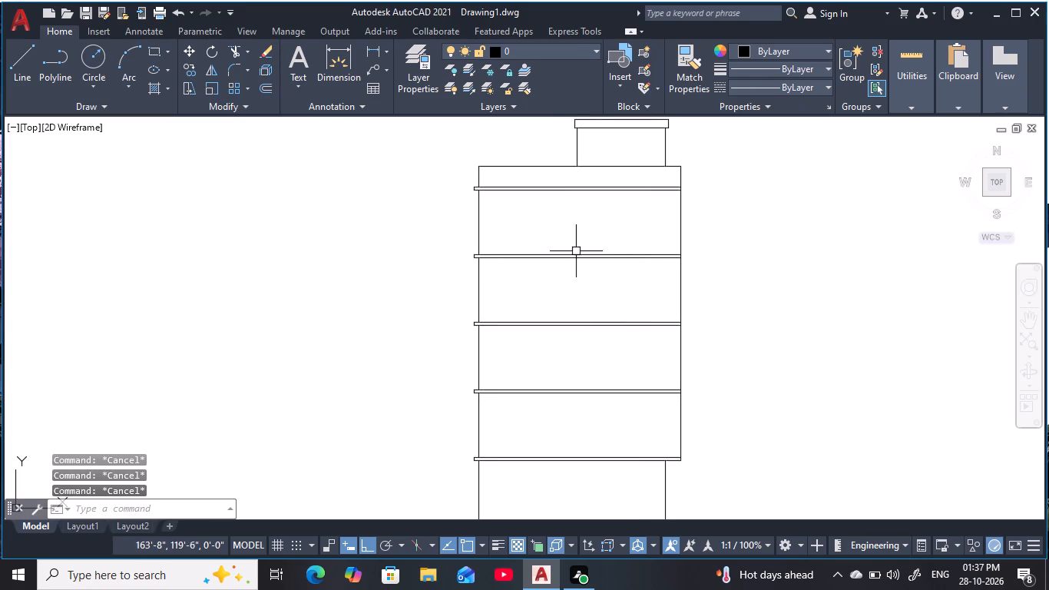
pyautogui.moveTo(524, 217); pyautogui.dragTo(540, 283, button='middle')
pyautogui.press('Escape')
pyautogui.press('Escape')
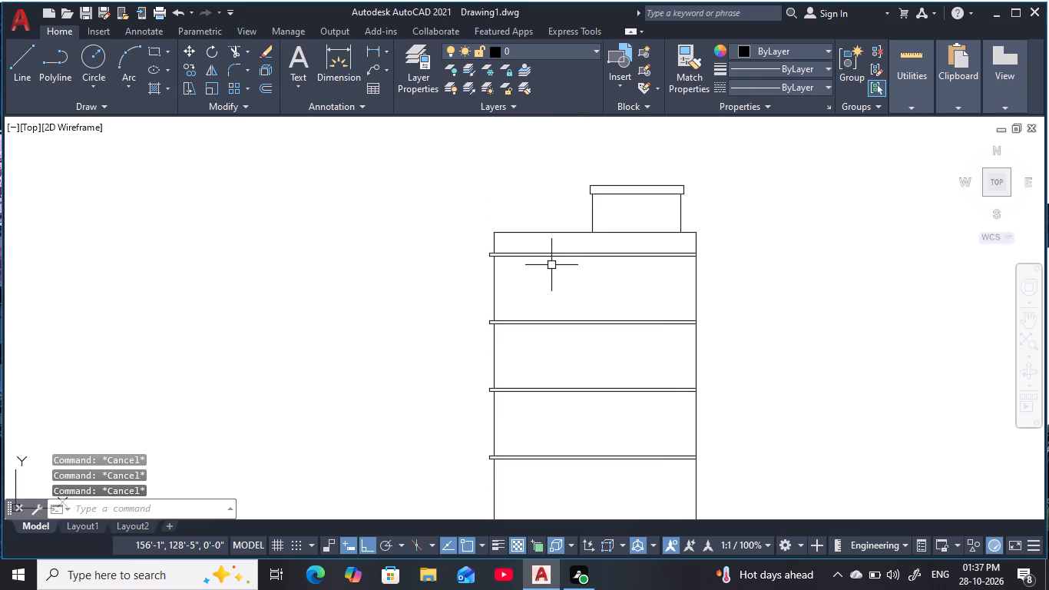
# Extend the rooftop block's left edge down through the parapet to the highest slab.
pyautogui.write('EX')
pyautogui.press('space')
pyautogui.click(593, 217)
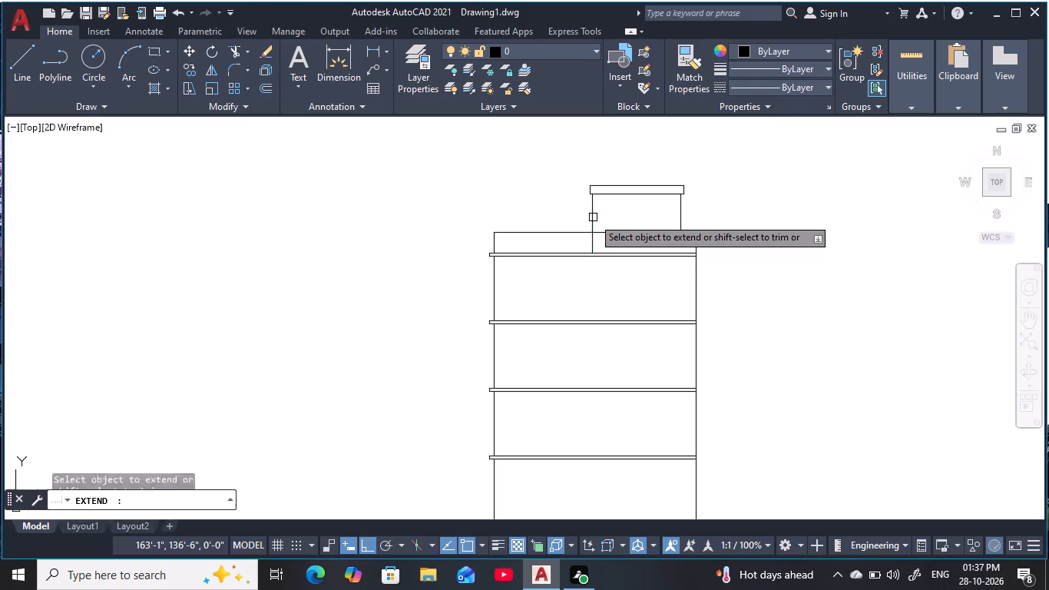
pyautogui.press('Escape')
pyautogui.press('Escape')
pyautogui.press('Escape')
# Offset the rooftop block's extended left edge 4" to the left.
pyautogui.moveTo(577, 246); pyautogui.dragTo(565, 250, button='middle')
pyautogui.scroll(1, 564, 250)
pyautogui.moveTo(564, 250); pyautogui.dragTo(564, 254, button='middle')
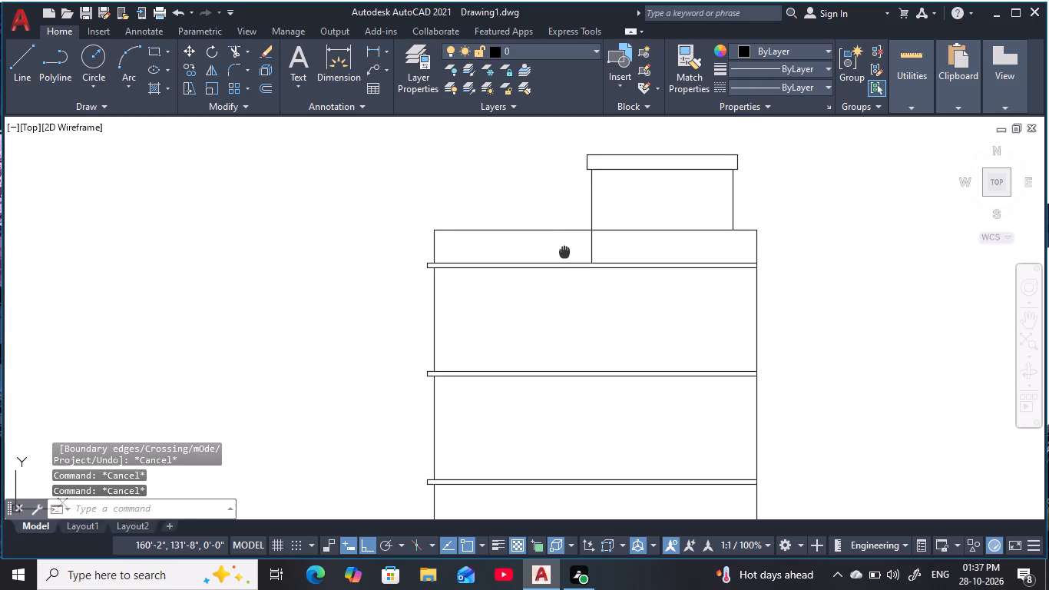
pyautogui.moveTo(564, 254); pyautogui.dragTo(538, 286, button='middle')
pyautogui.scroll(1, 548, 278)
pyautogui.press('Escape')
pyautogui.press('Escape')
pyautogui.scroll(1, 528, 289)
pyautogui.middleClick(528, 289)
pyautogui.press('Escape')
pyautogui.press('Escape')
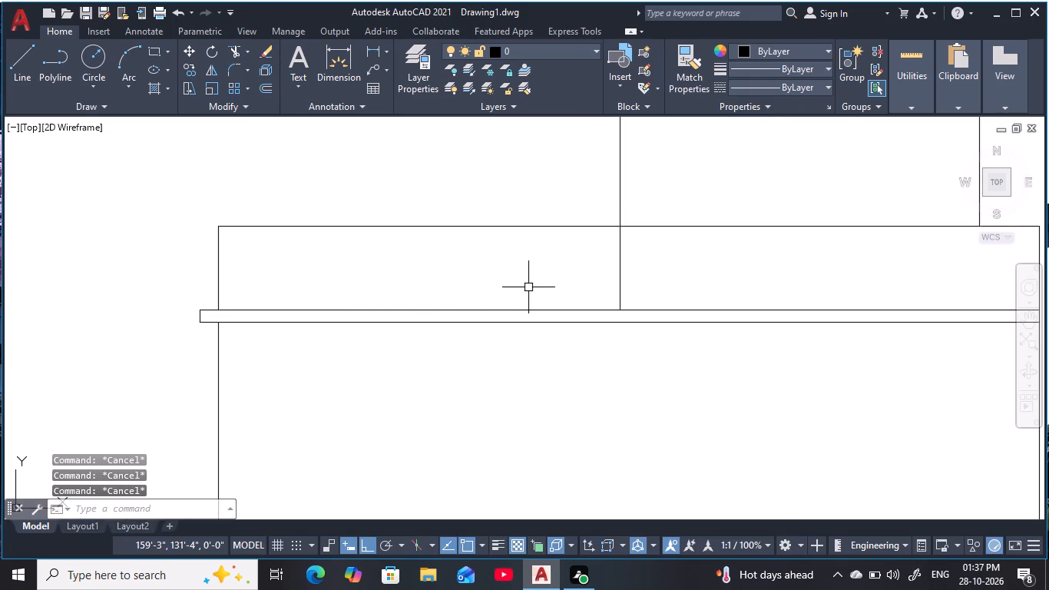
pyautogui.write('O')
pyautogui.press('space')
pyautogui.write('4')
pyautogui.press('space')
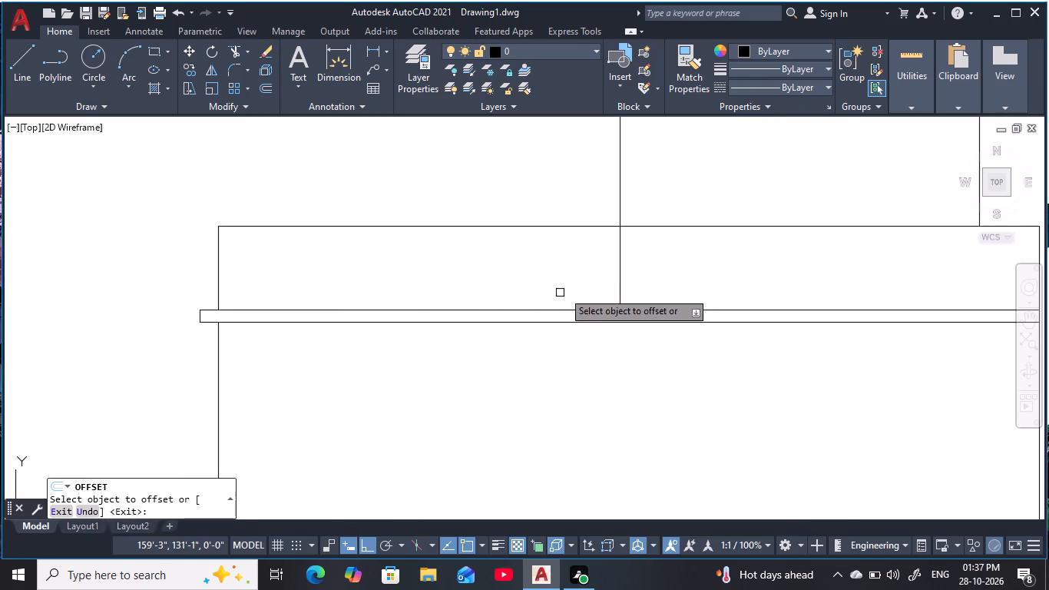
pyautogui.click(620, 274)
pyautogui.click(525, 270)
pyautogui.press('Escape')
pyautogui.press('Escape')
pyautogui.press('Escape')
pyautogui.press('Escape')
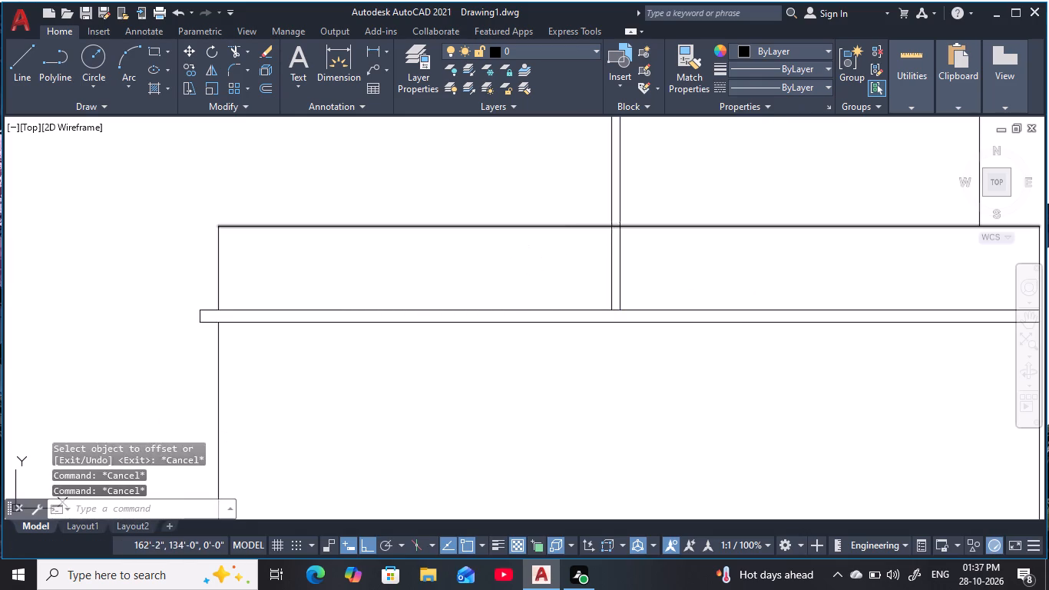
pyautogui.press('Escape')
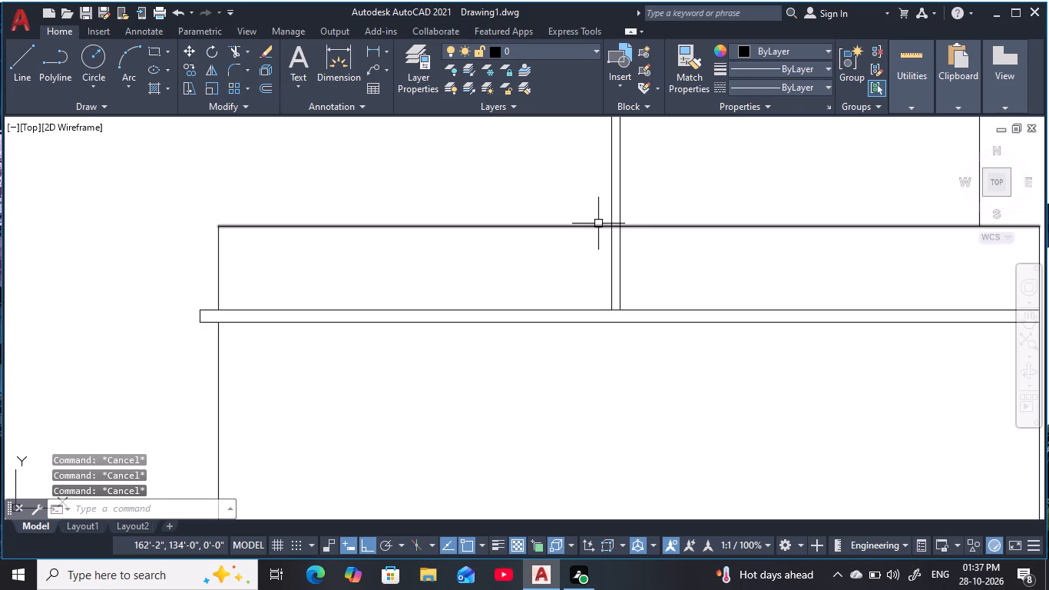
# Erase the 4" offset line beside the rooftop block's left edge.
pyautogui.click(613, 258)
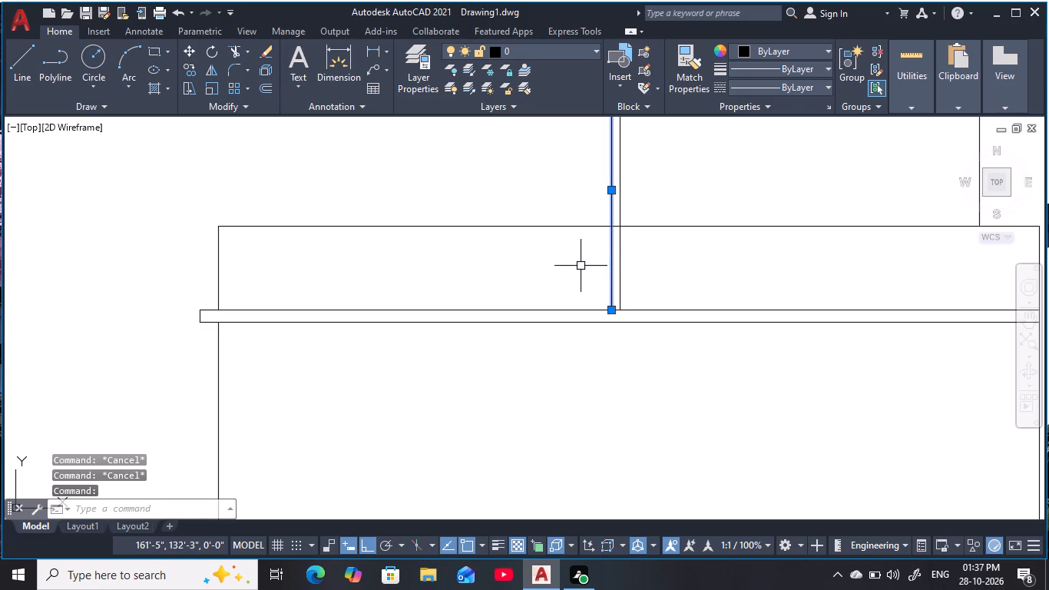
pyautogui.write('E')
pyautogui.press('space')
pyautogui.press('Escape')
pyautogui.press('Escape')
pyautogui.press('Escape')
# Offset the rooftop block's extended left edge 6" to the left.
pyautogui.press('o')
pyautogui.press('space')
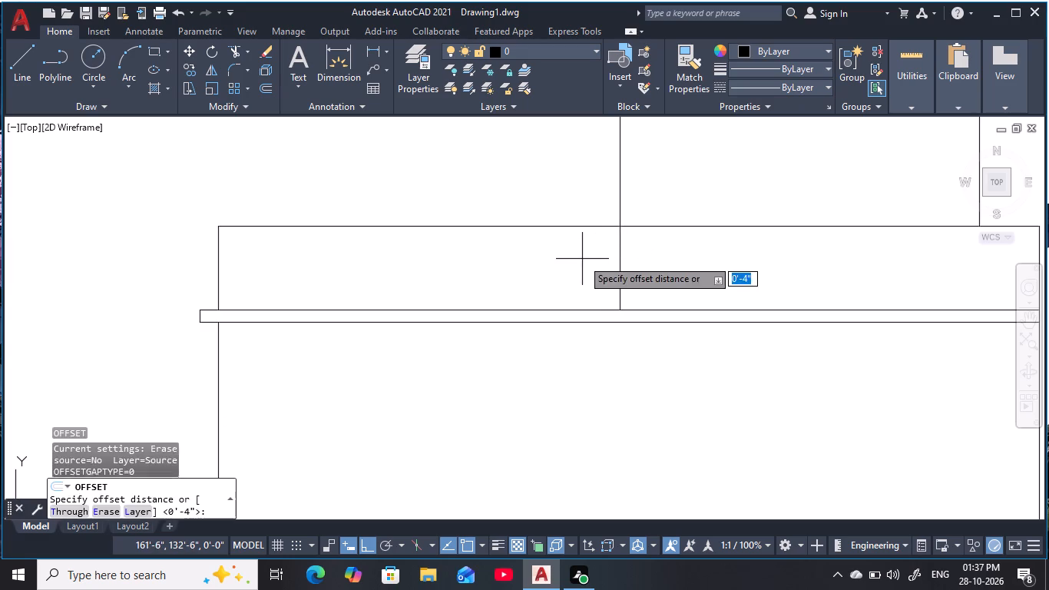
pyautogui.write('6')
pyautogui.press('space')
pyautogui.click(617, 282)
pyautogui.click(524, 290)
pyautogui.press('Escape')
pyautogui.press('Escape')
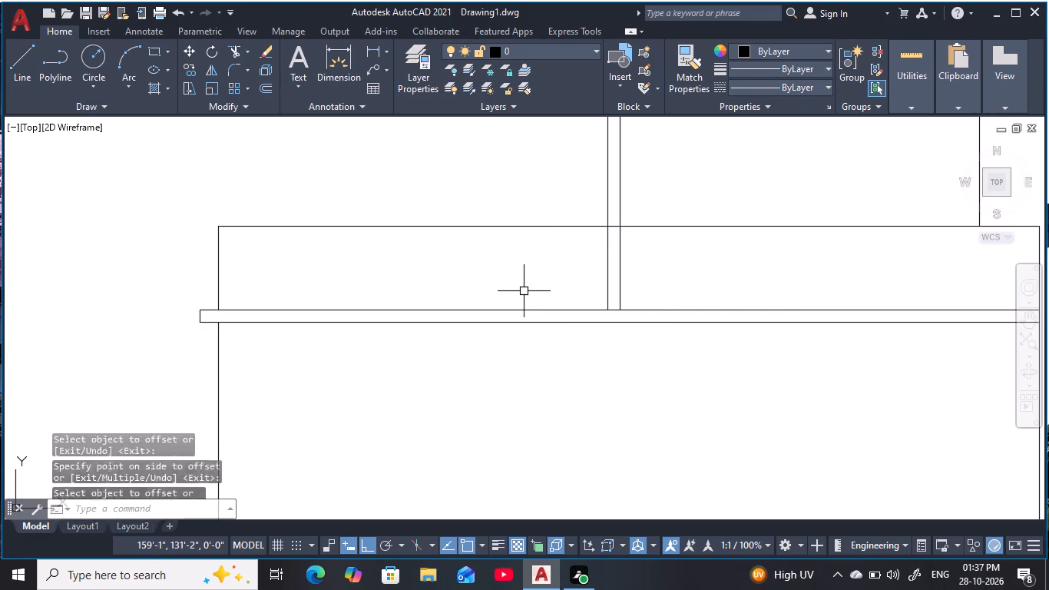
pyautogui.press('Escape')
# Offset the new vertical line another 3" to the left.
pyautogui.press('o')
pyautogui.press('space')
pyautogui.press('3')
pyautogui.press('space')
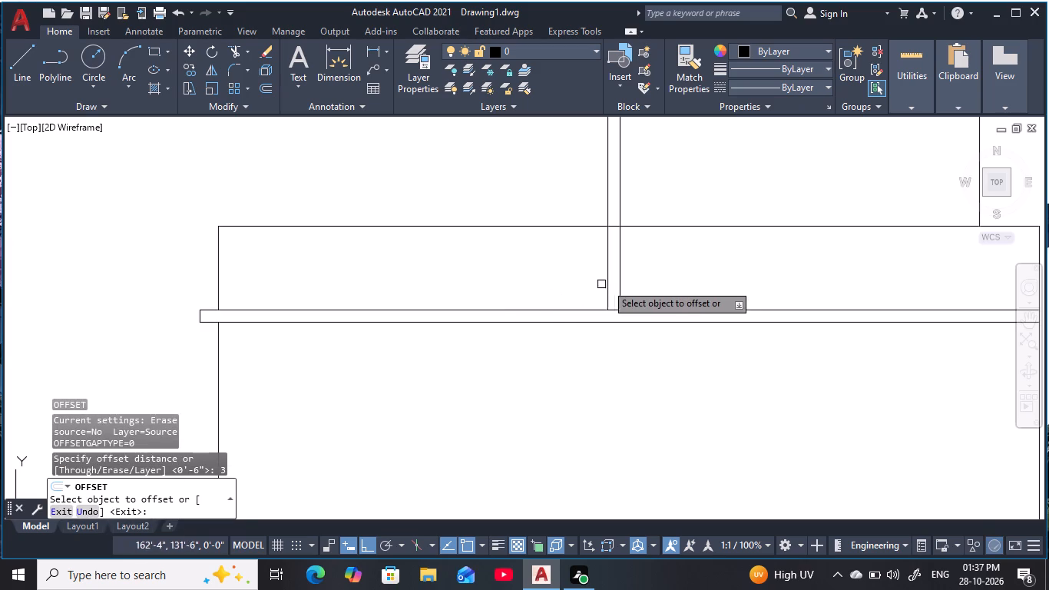
pyautogui.click(601, 284)
pyautogui.click(613, 289)
pyautogui.click(607, 291)
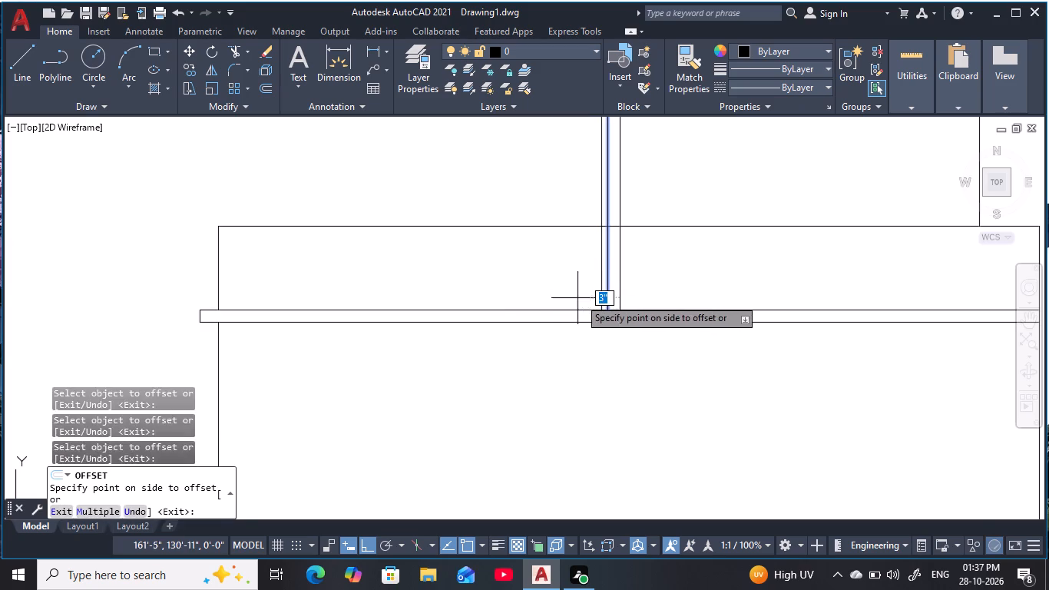
pyautogui.click(577, 298)
pyautogui.press('Escape')
pyautogui.press('Escape')
# Trim the two offset vertical lines above the parapet's top edge.
pyautogui.moveTo(574, 281); pyautogui.dragTo(569, 314, button='middle')
pyautogui.press('Escape')
pyautogui.press('Escape')
pyautogui.write('TR')
pyautogui.press('space')
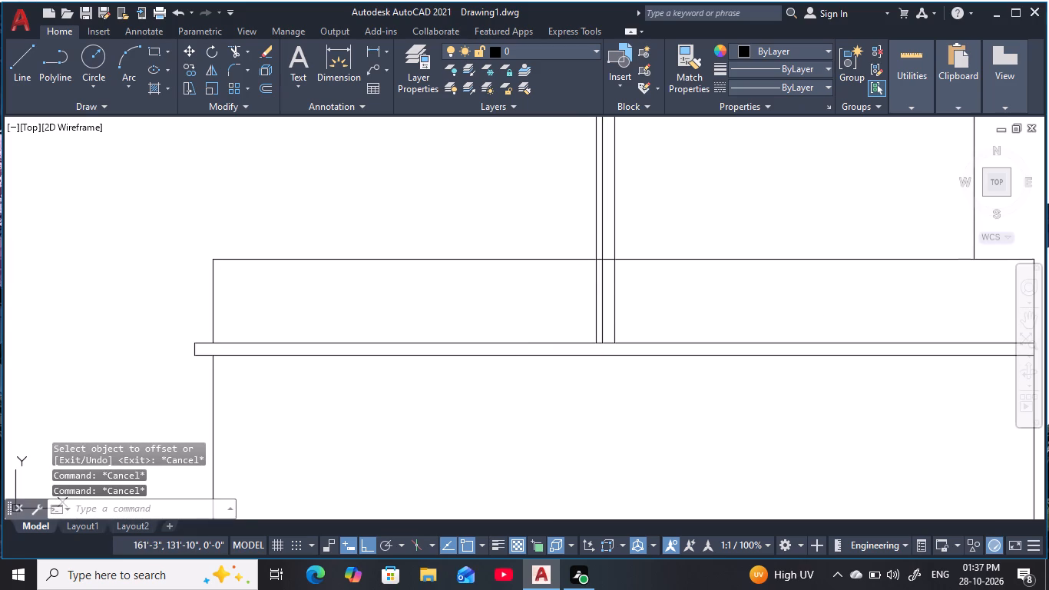
pyautogui.moveTo(602, 245); pyautogui.dragTo(591, 248)
pyautogui.moveTo(593, 248); pyautogui.dragTo(608, 247)
pyautogui.press('Escape')
pyautogui.press('Escape')
pyautogui.press('Escape')
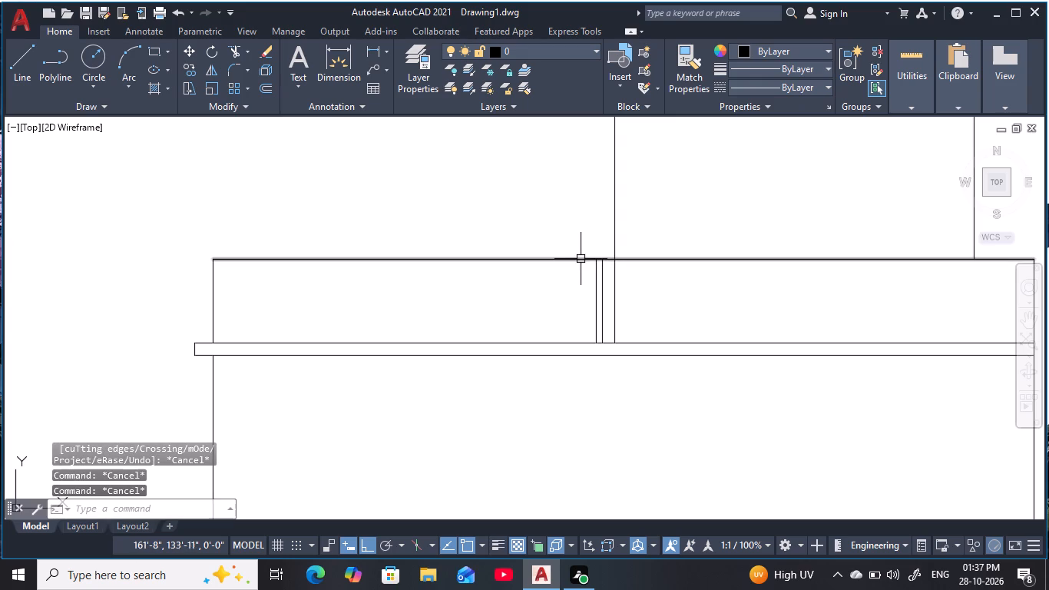
# Offset the parapet's top edge 3" downward.
pyautogui.press('o')
pyautogui.press('space')
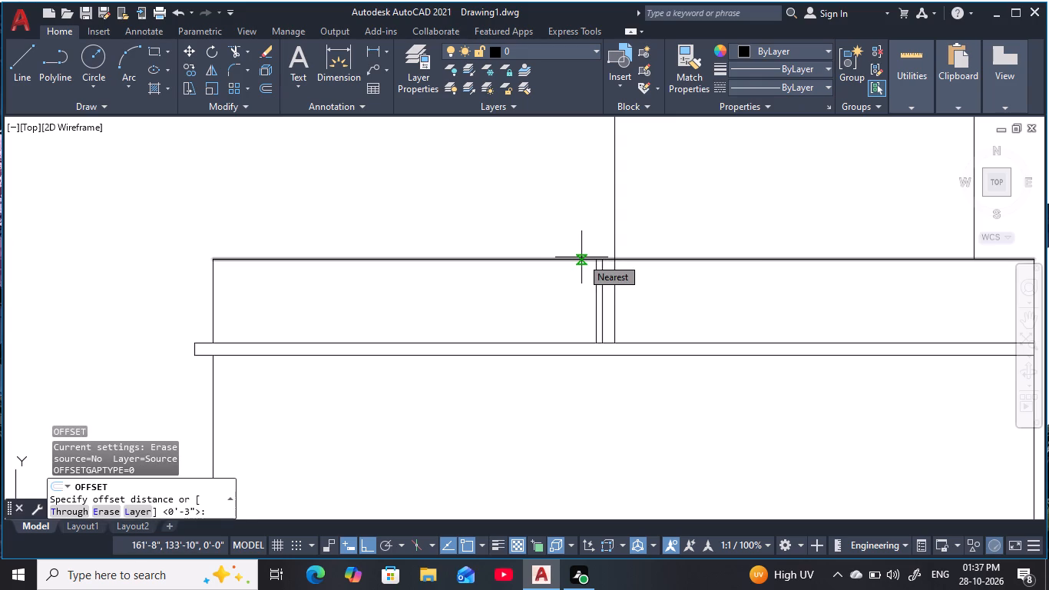
pyautogui.press('3')
pyautogui.press('space')
pyautogui.click(566, 262)
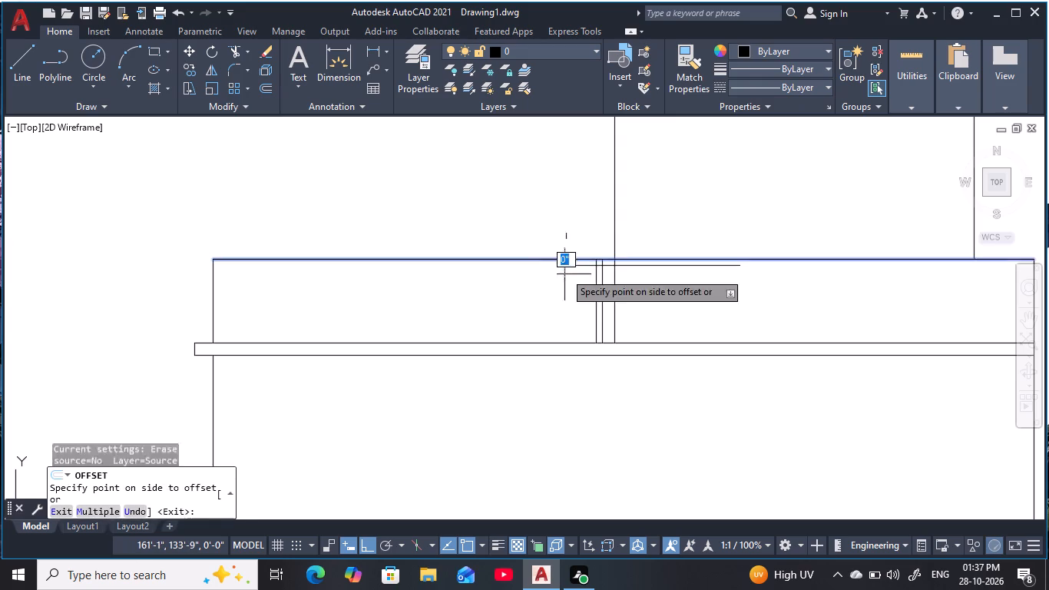
pyautogui.click(565, 286)
pyautogui.press('Escape')
pyautogui.press('Escape')
pyautogui.press('Escape')
# Trim the two verticals inside the parapet's 3" top band and the band's lower line between them and the block's edge line.
pyautogui.write('TR')
pyautogui.press('space')
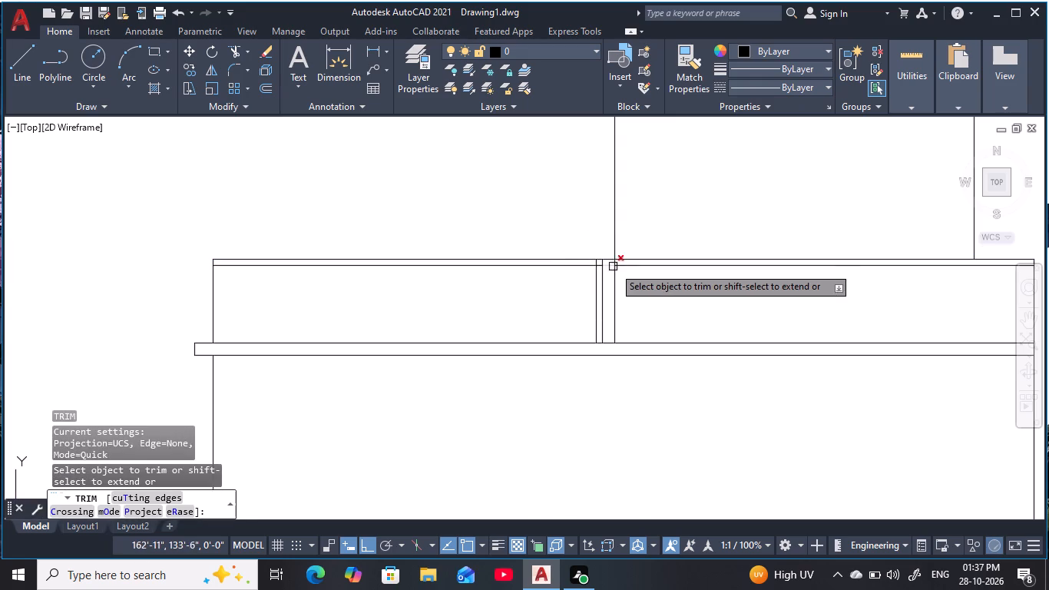
pyautogui.scroll(3, 614, 267)
pyautogui.moveTo(601, 258); pyautogui.dragTo(569, 257)
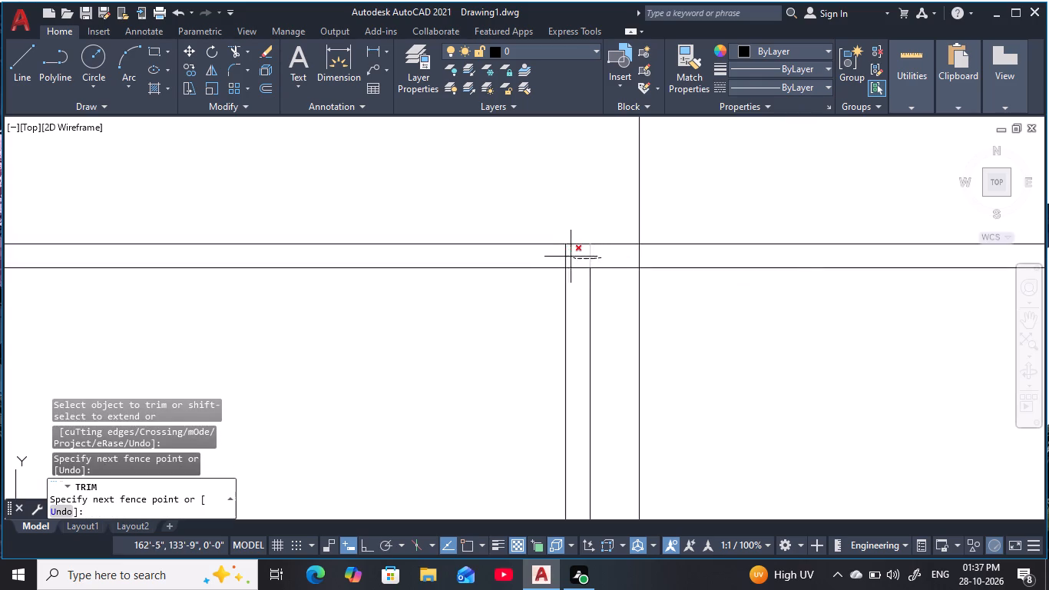
pyautogui.moveTo(569, 257); pyautogui.dragTo(560, 259)
pyautogui.moveTo(611, 260); pyautogui.dragTo(611, 285)
pyautogui.press('Escape')
pyautogui.press('Escape')
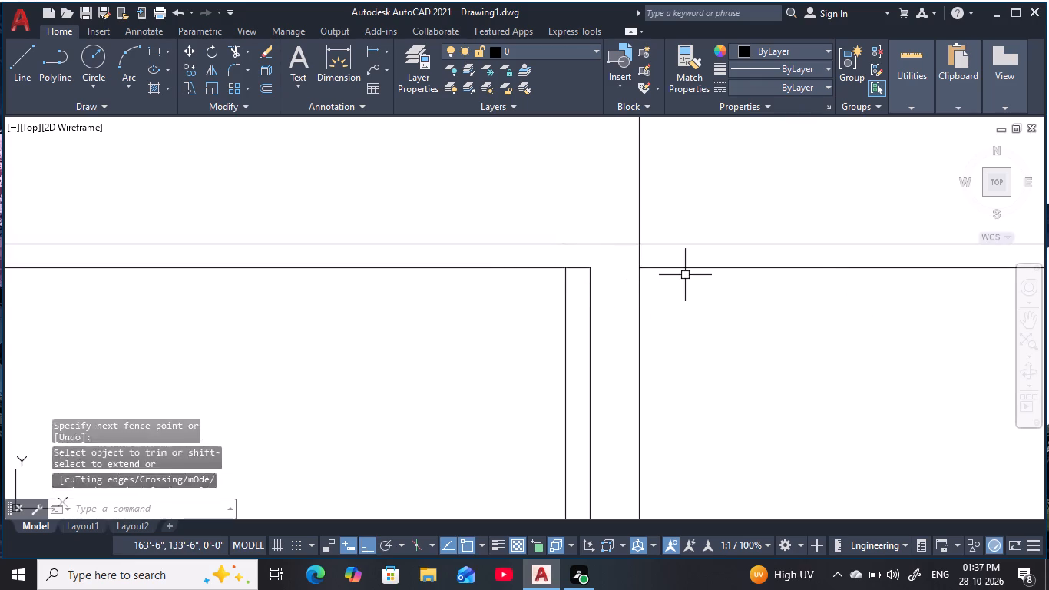
# Erase the piece of the band's lower line to the right of the rooftop block's extended left edge.
pyautogui.click(690, 267)
pyautogui.write('E')
pyautogui.press('space')
pyautogui.press('Escape')
pyautogui.scroll(-1, 613, 294)
pyautogui.press('Escape')
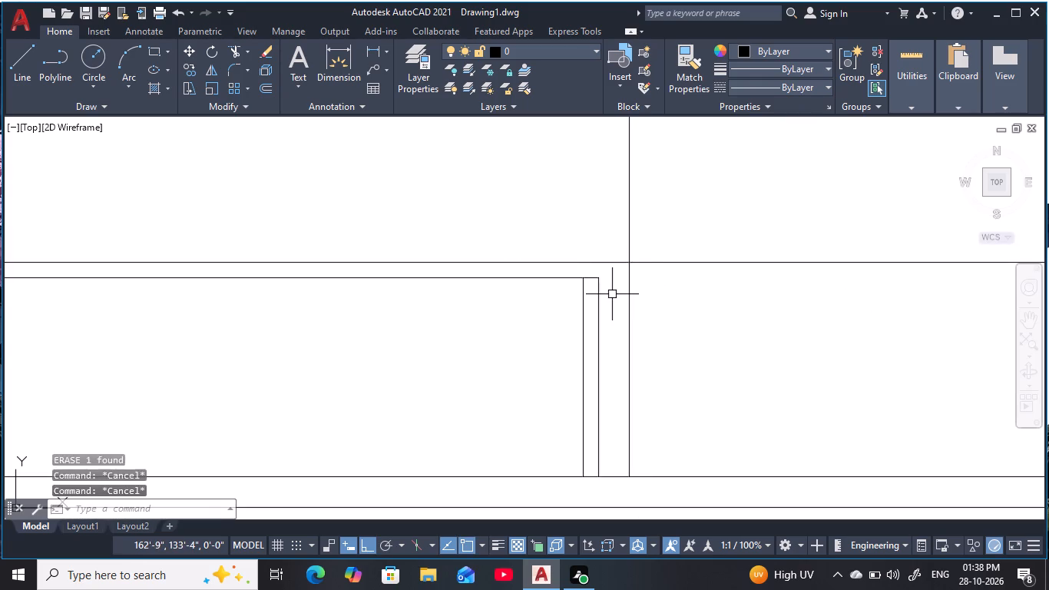
# Extend the parapet band's remaining lower line to the rooftop block's extended left edge.
pyautogui.moveTo(617, 293); pyautogui.dragTo(657, 278, button='middle')
pyautogui.press('Escape')
pyautogui.press('Escape')
pyautogui.press('Escape')
pyautogui.write('EX')
pyautogui.press('space')
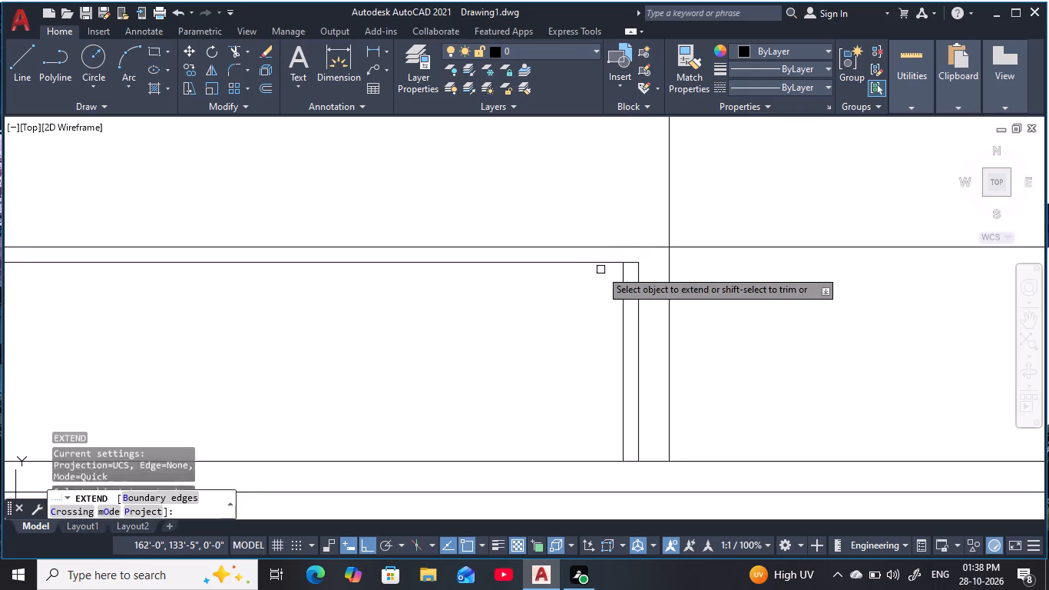
pyautogui.click(604, 262)
pyautogui.press('Escape')
# Array-copy the two parapet verticals beside the rooftop block as 10 items, fitted over about 15'-5" toward the parapet's left end.
pyautogui.scroll(-2, 581, 308)
pyautogui.moveTo(581, 309); pyautogui.dragTo(608, 293, button='middle')
pyautogui.press('Escape')
pyautogui.press('Escape')
pyautogui.scroll(3, 639, 284)
pyautogui.press('Escape')
pyautogui.press('Escape')
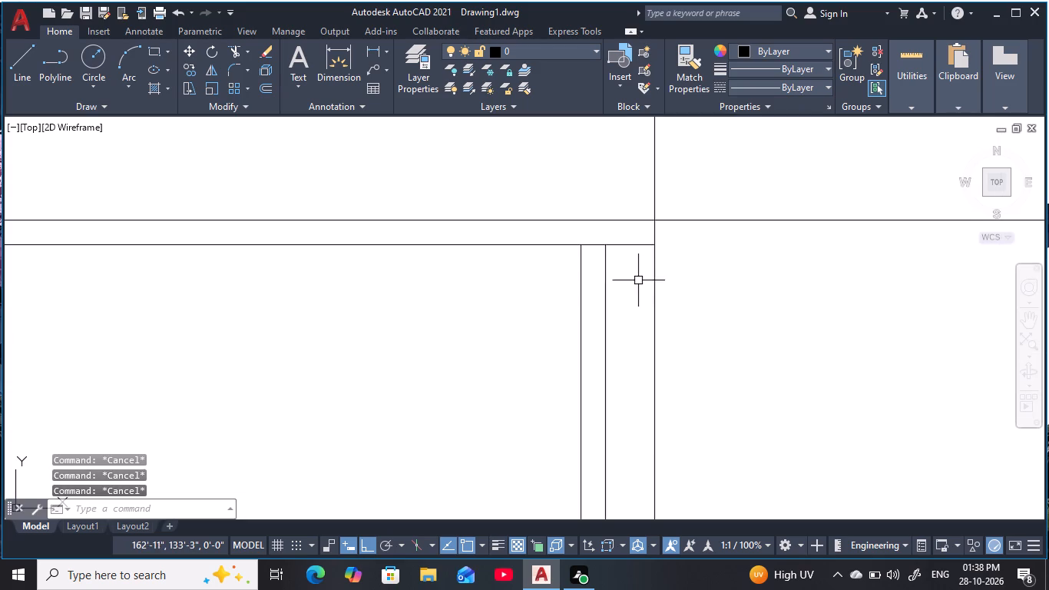
pyautogui.press('Escape')
pyautogui.click(556, 232)
pyautogui.moveTo(636, 313); pyautogui.dragTo(620, 189, button='middle')
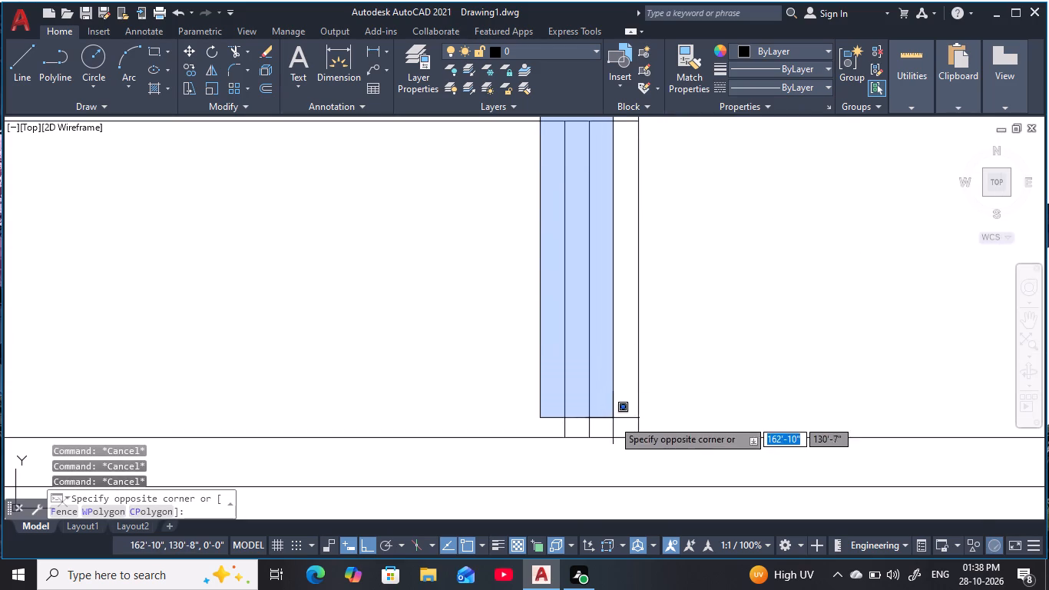
pyautogui.click(611, 440)
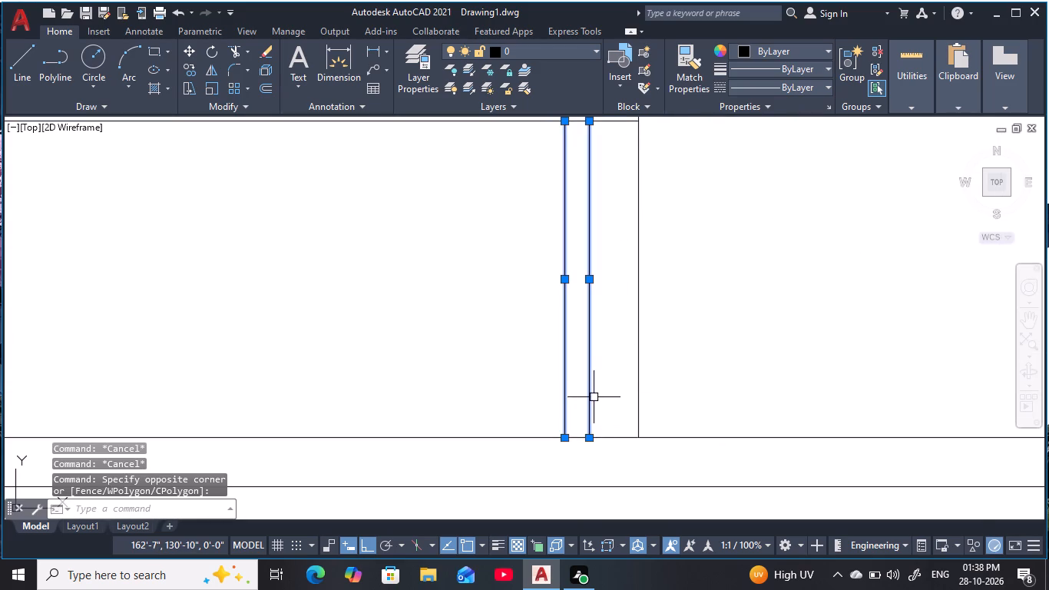
pyautogui.press('c')
pyautogui.write('O')
pyautogui.press('space')
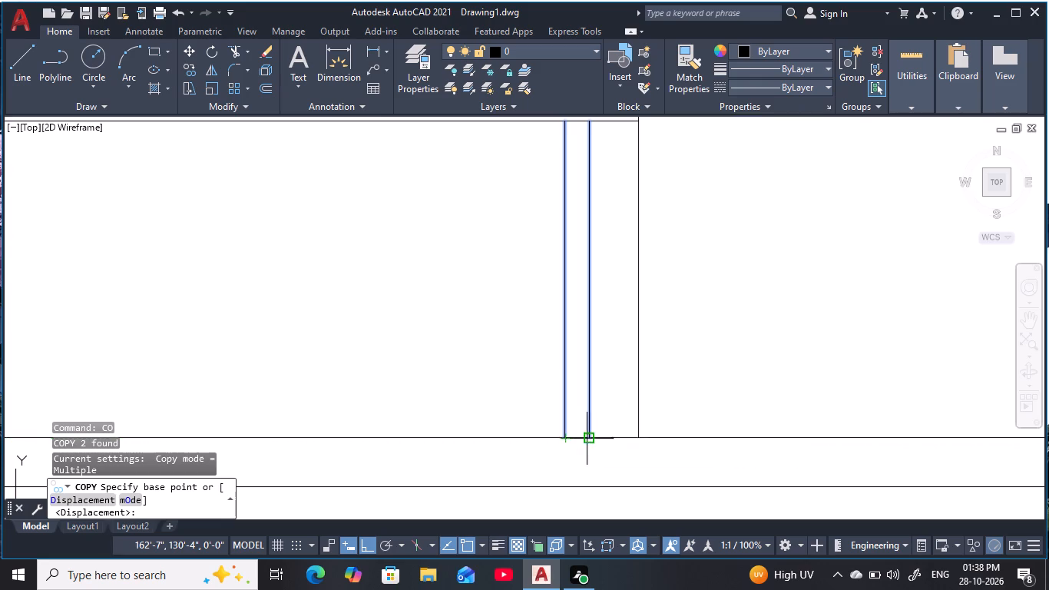
pyautogui.click(587, 439)
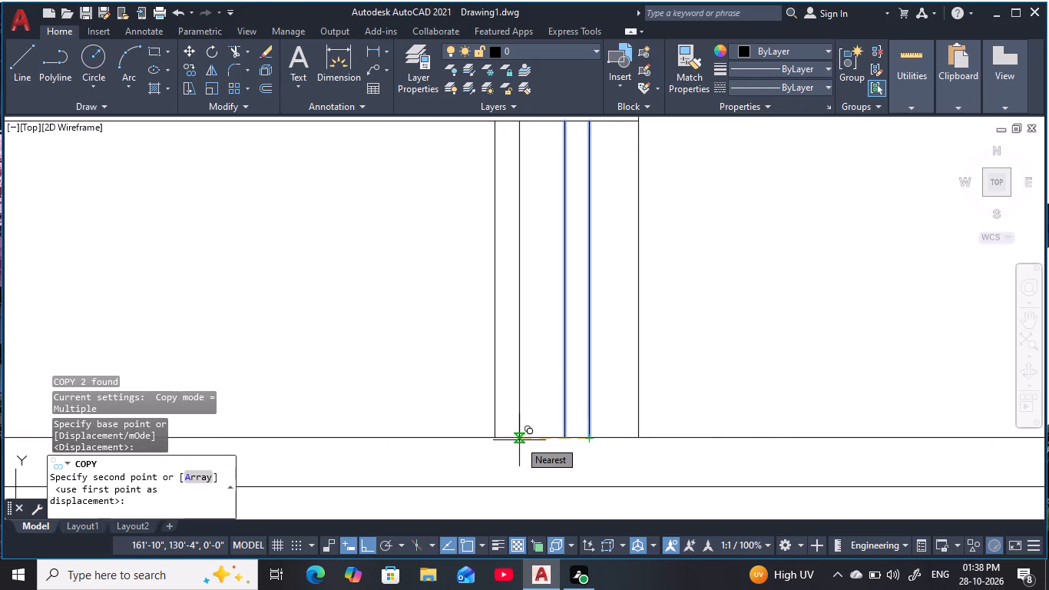
pyautogui.press('a')
pyautogui.press('space')
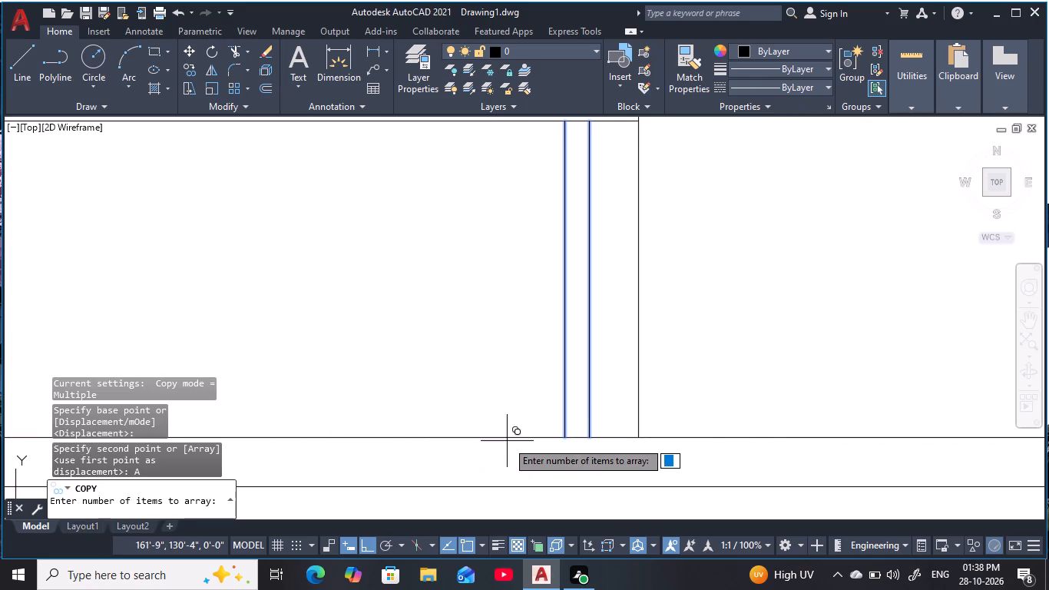
pyautogui.press('1')
pyautogui.write('0')
pyautogui.press('space')
pyautogui.moveTo(452, 416); pyautogui.dragTo(621, 353, button='middle')
pyautogui.scroll(-2, 621, 353)
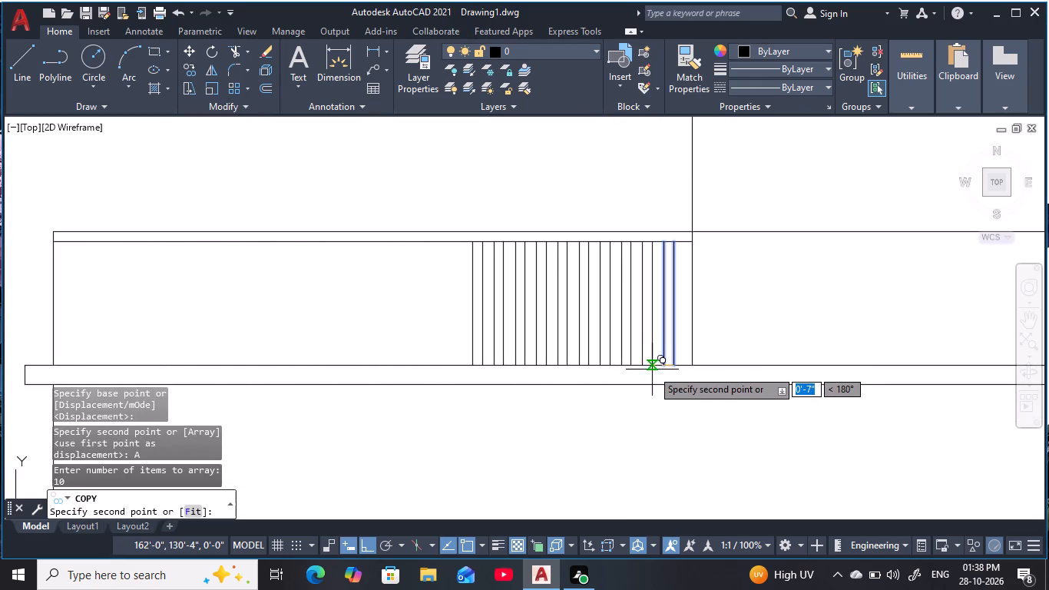
pyautogui.scroll(1, 651, 370)
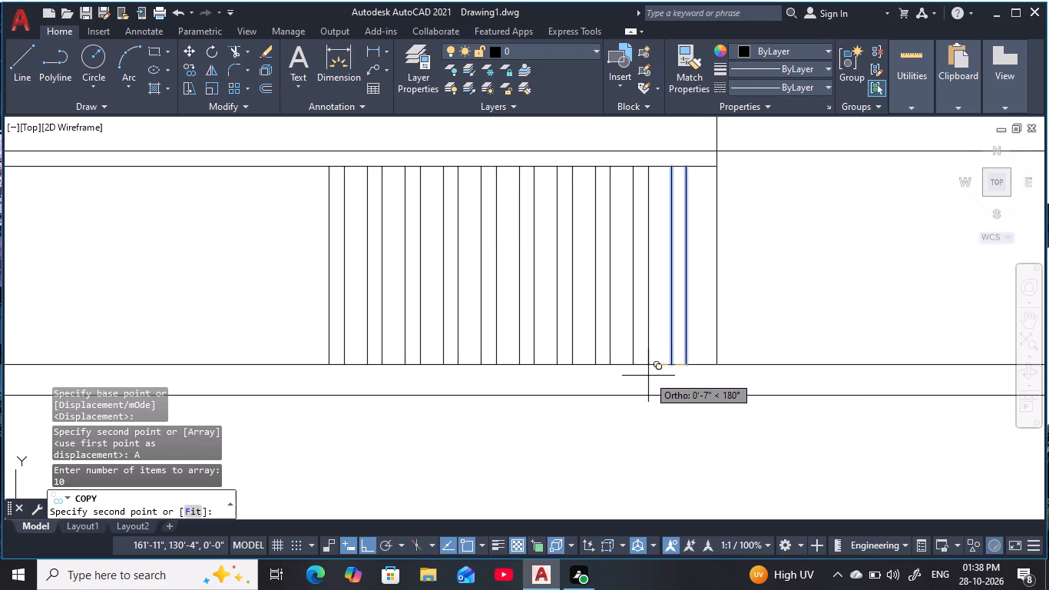
pyautogui.write('F')
pyautogui.press('space')
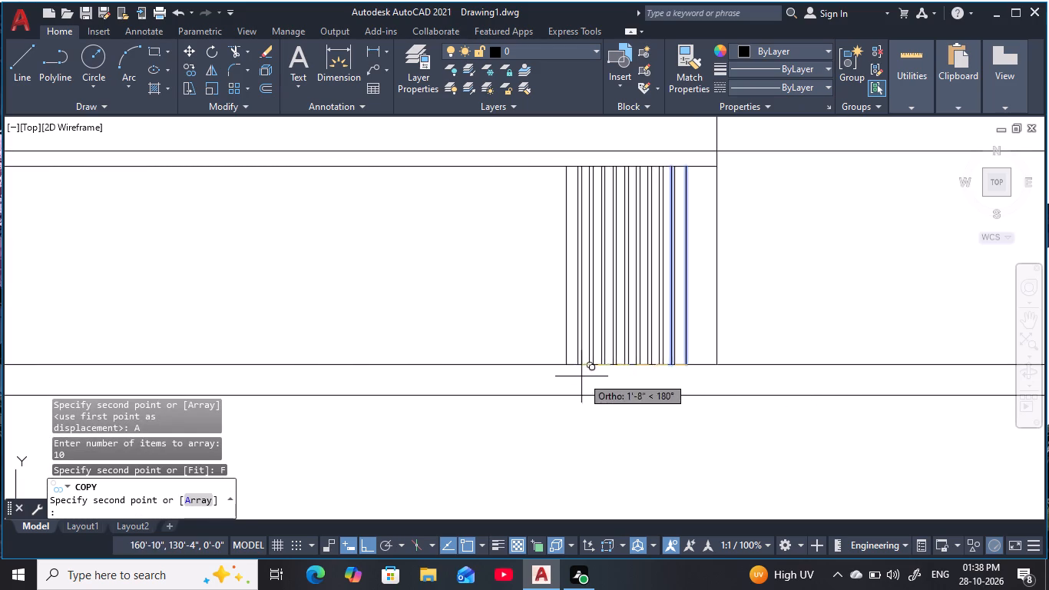
pyautogui.moveTo(387, 363); pyautogui.dragTo(905, 315, button='middle')
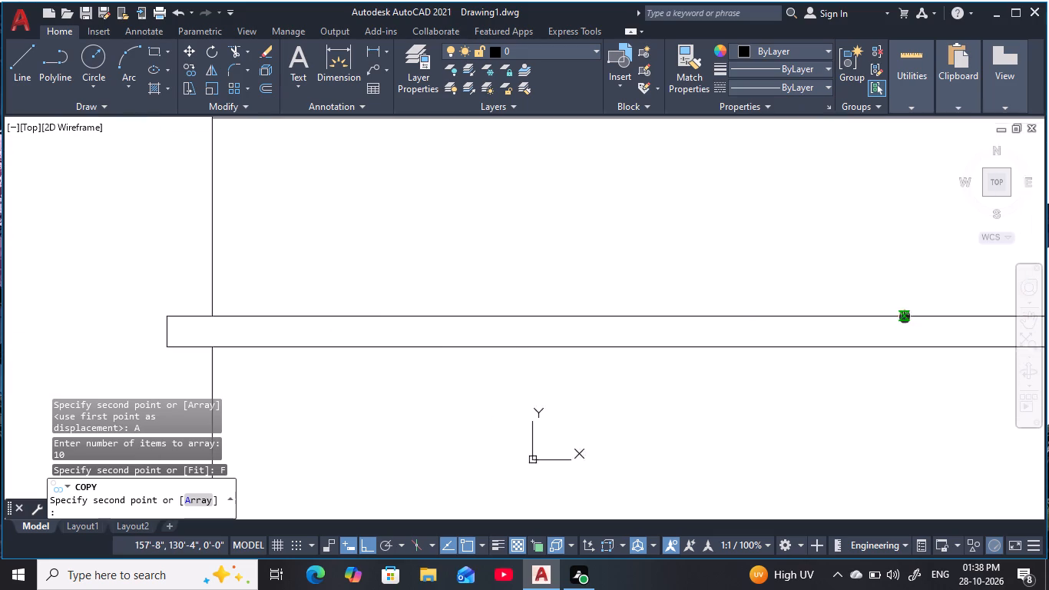
pyautogui.scroll(-2, 419, 328)
pyautogui.moveTo(414, 332); pyautogui.dragTo(363, 350, button='middle')
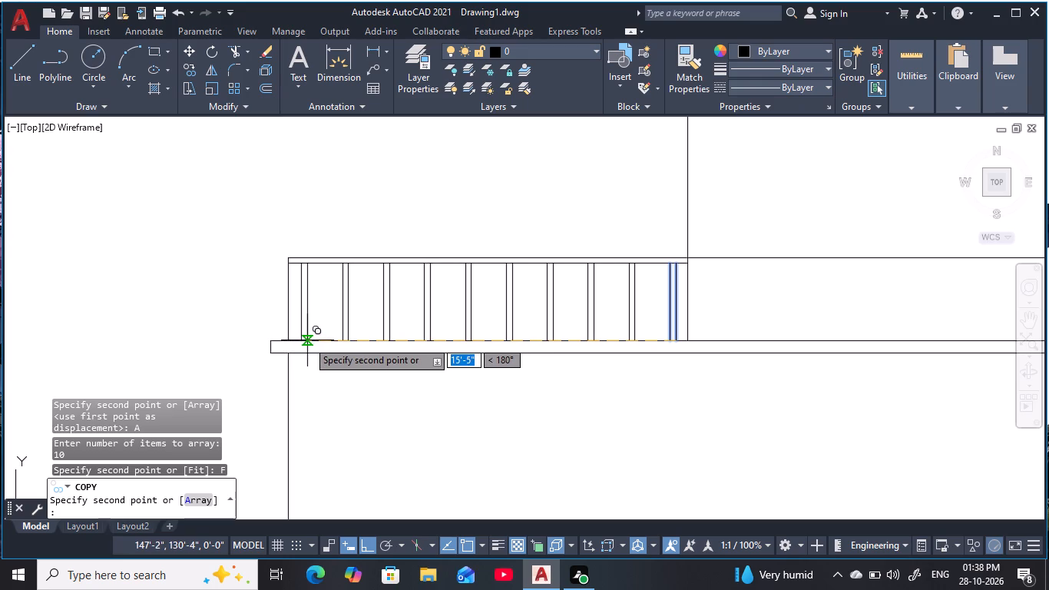
pyautogui.click(306, 340)
pyautogui.press('Escape')
pyautogui.press('Escape')
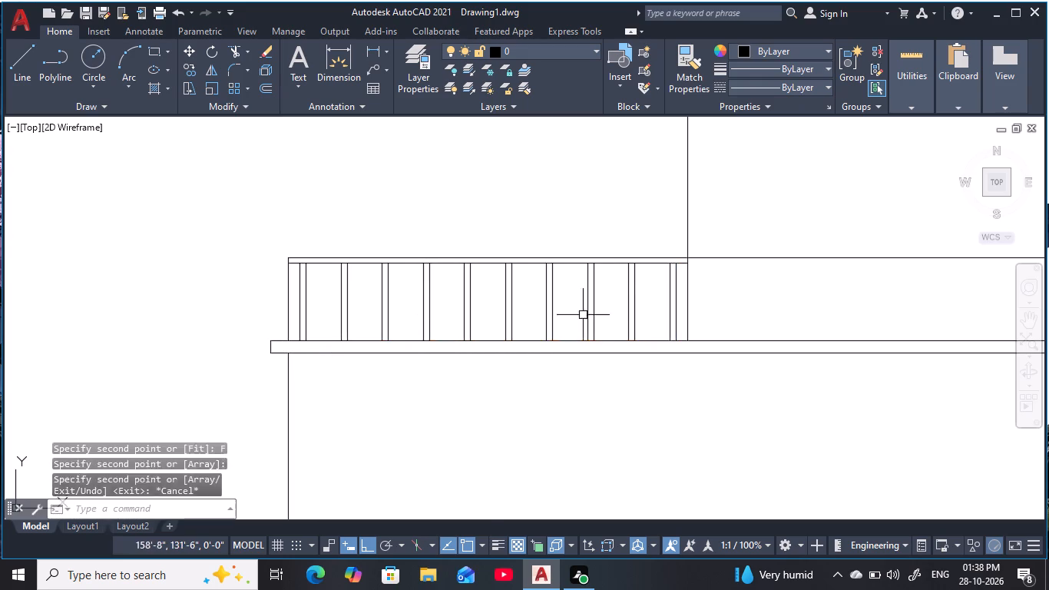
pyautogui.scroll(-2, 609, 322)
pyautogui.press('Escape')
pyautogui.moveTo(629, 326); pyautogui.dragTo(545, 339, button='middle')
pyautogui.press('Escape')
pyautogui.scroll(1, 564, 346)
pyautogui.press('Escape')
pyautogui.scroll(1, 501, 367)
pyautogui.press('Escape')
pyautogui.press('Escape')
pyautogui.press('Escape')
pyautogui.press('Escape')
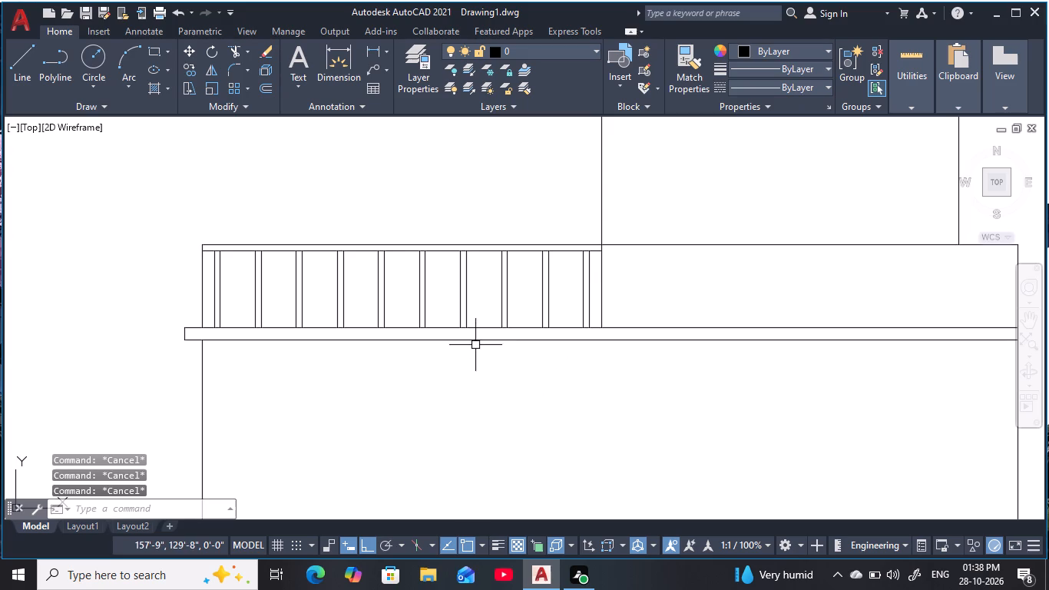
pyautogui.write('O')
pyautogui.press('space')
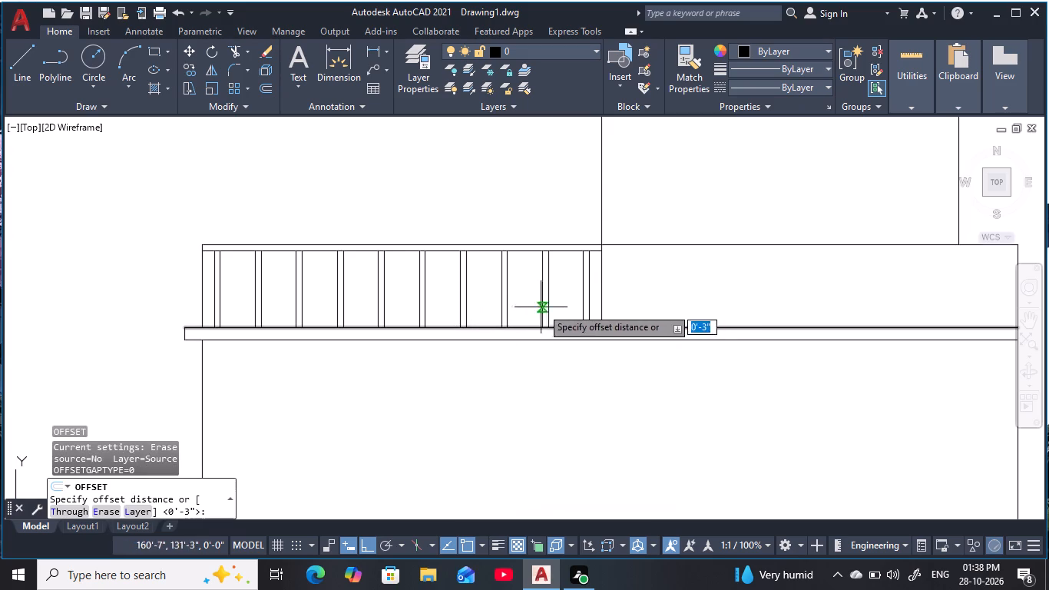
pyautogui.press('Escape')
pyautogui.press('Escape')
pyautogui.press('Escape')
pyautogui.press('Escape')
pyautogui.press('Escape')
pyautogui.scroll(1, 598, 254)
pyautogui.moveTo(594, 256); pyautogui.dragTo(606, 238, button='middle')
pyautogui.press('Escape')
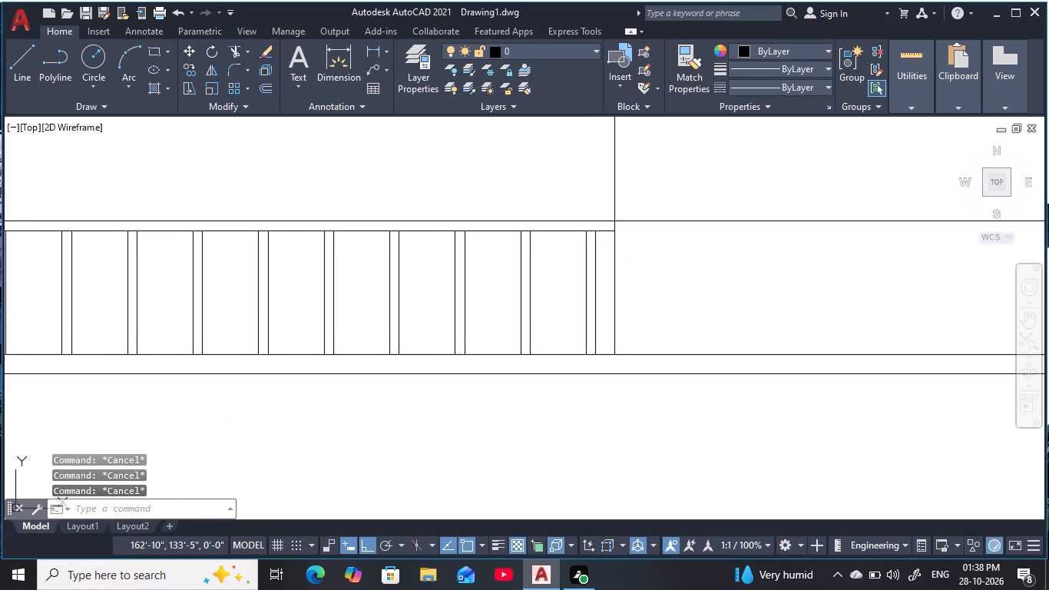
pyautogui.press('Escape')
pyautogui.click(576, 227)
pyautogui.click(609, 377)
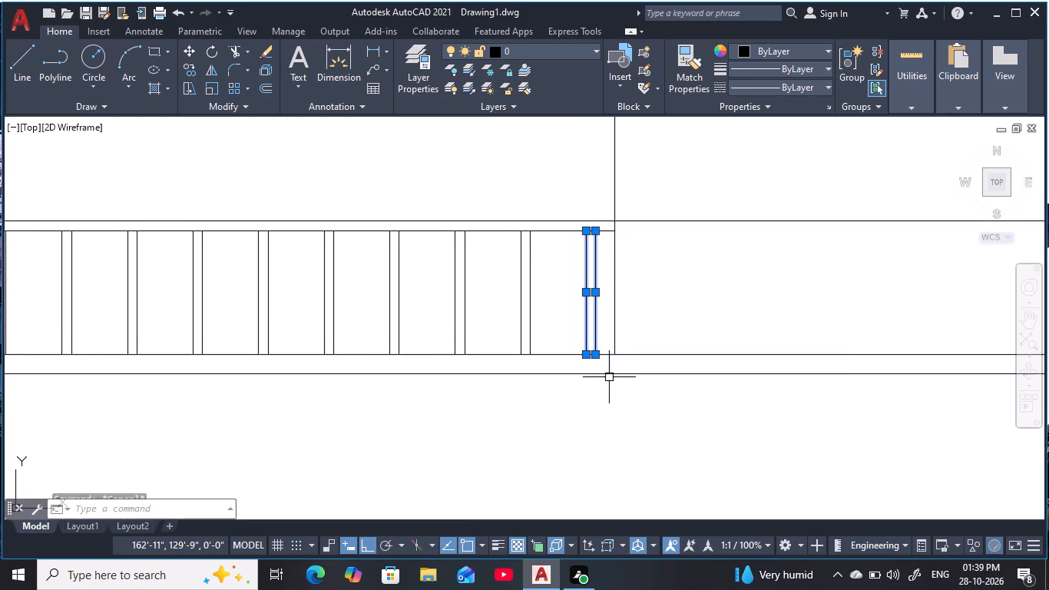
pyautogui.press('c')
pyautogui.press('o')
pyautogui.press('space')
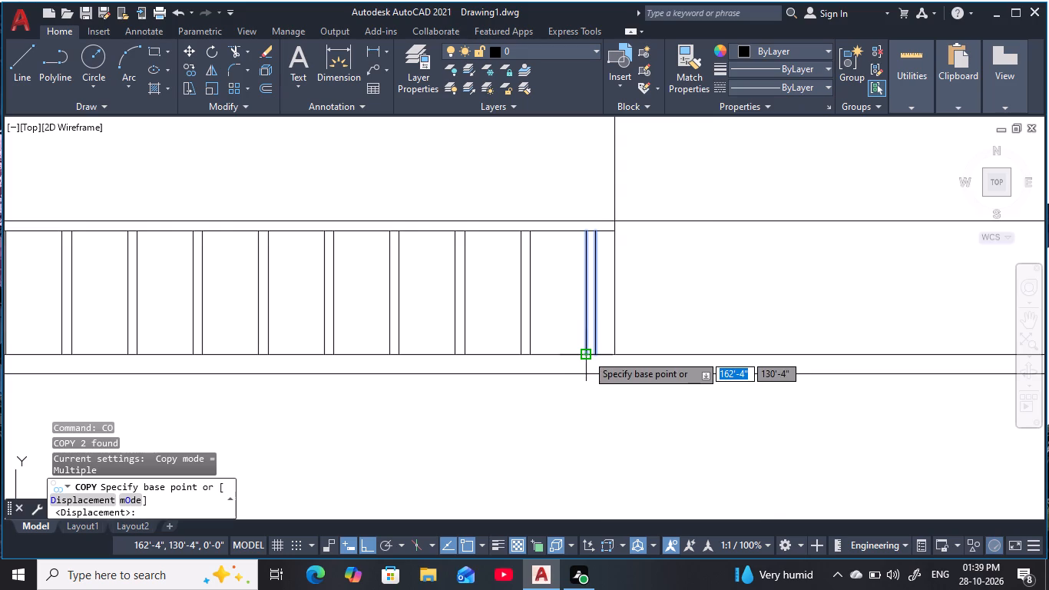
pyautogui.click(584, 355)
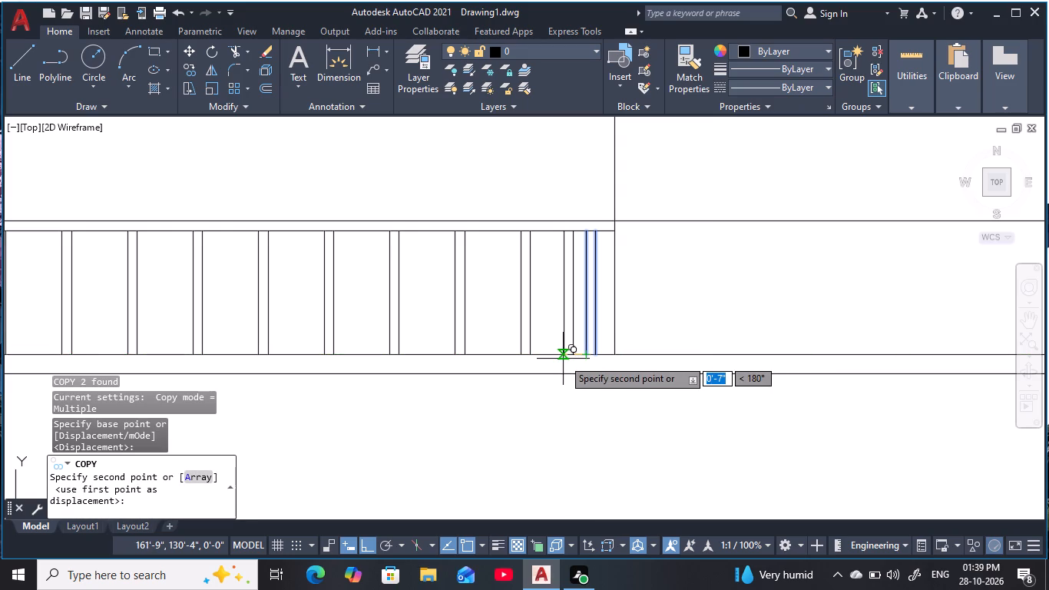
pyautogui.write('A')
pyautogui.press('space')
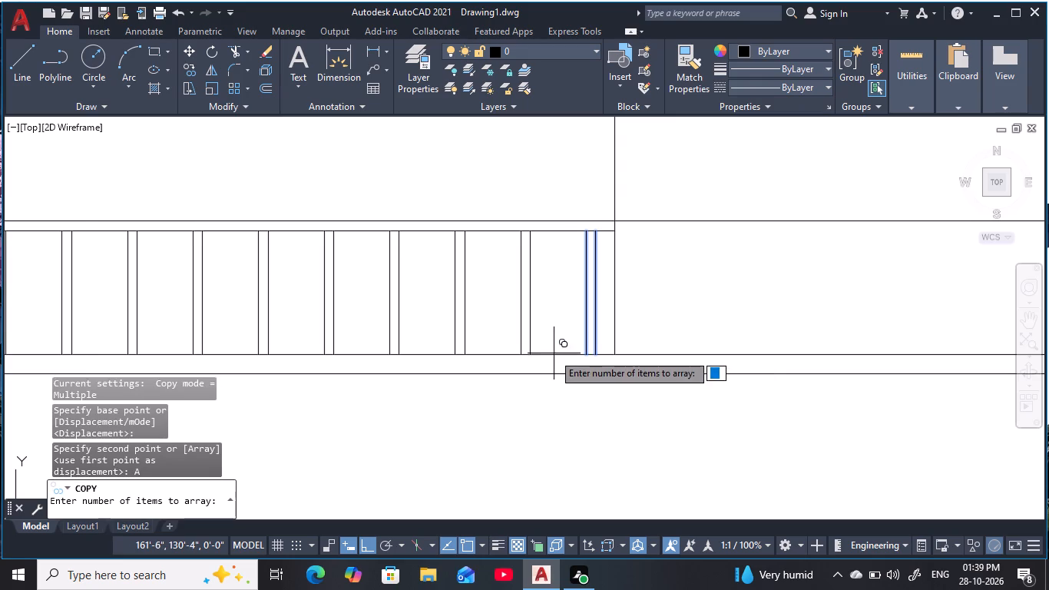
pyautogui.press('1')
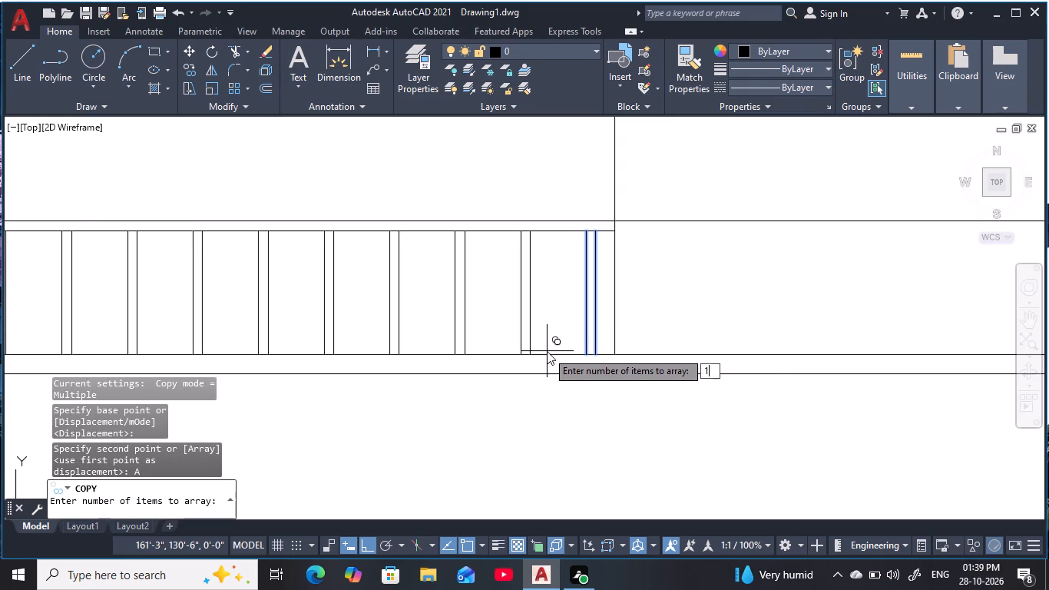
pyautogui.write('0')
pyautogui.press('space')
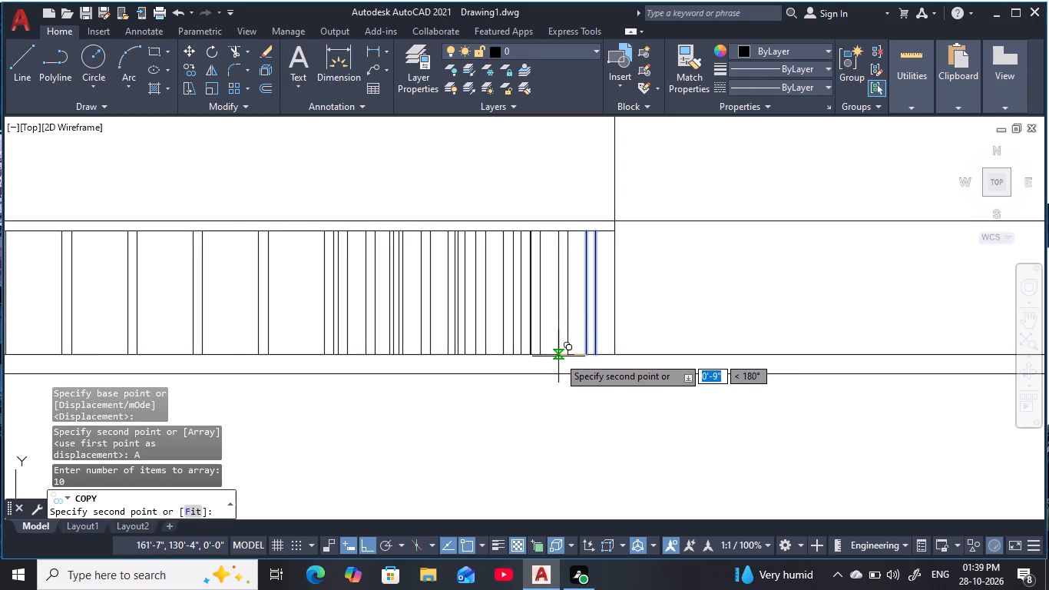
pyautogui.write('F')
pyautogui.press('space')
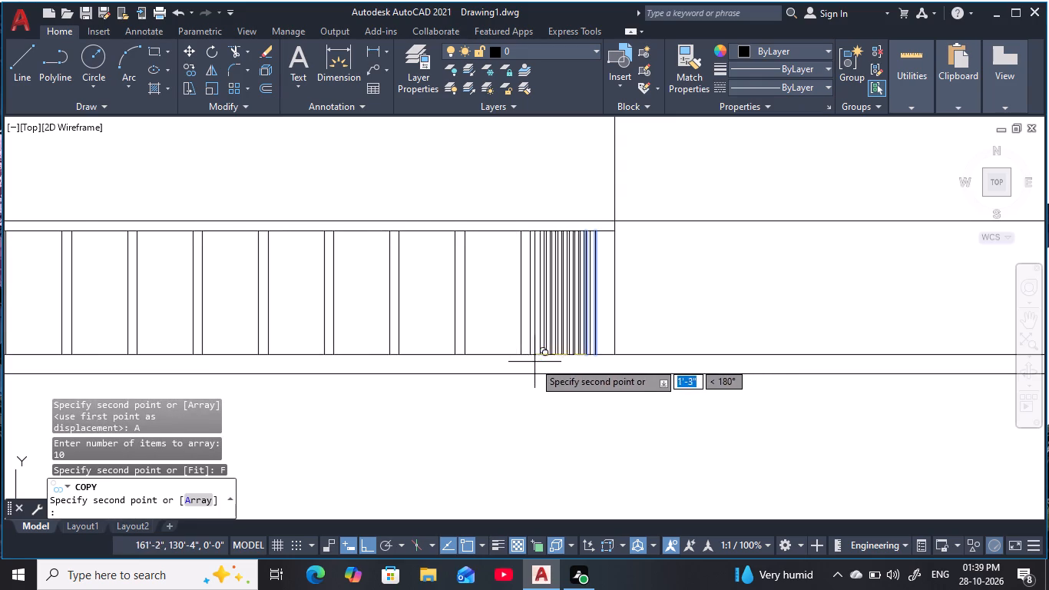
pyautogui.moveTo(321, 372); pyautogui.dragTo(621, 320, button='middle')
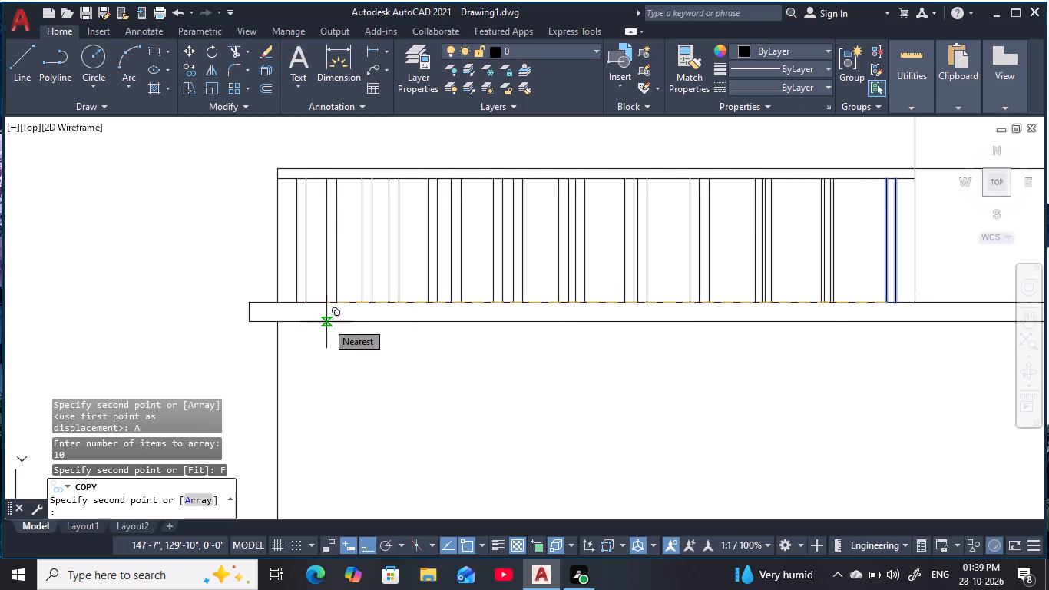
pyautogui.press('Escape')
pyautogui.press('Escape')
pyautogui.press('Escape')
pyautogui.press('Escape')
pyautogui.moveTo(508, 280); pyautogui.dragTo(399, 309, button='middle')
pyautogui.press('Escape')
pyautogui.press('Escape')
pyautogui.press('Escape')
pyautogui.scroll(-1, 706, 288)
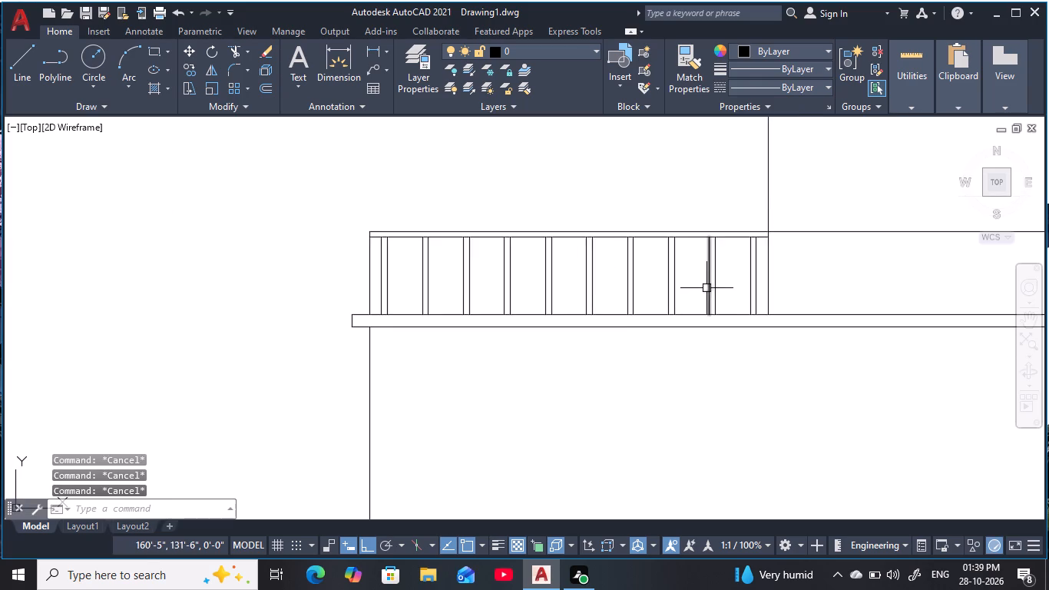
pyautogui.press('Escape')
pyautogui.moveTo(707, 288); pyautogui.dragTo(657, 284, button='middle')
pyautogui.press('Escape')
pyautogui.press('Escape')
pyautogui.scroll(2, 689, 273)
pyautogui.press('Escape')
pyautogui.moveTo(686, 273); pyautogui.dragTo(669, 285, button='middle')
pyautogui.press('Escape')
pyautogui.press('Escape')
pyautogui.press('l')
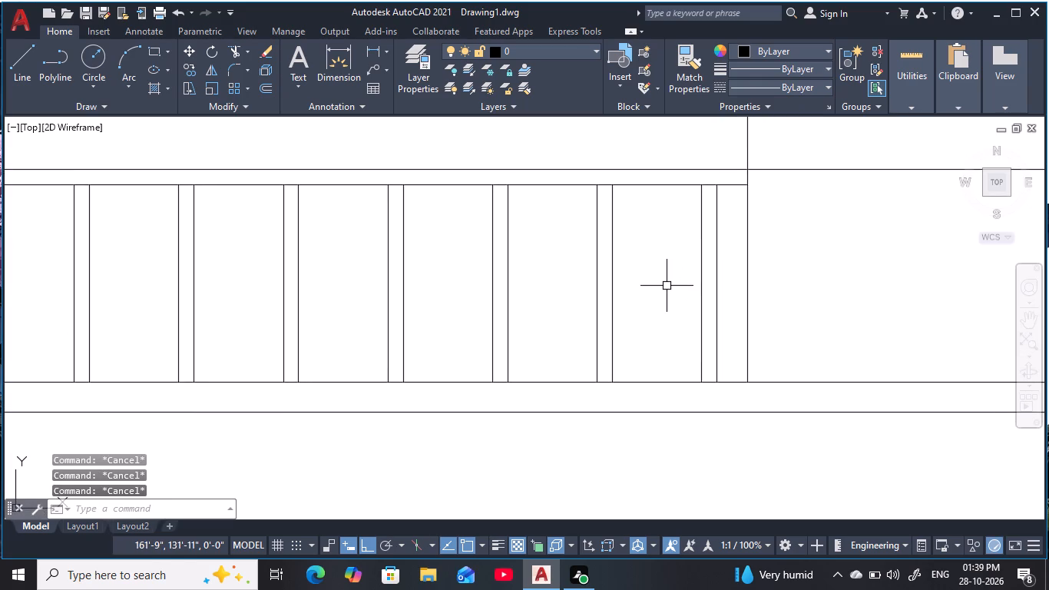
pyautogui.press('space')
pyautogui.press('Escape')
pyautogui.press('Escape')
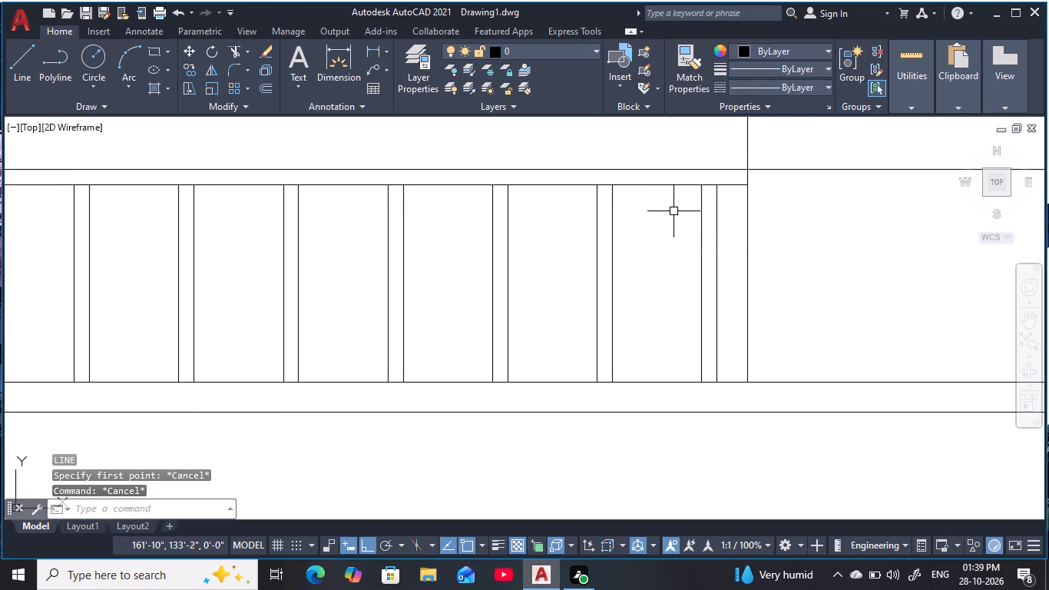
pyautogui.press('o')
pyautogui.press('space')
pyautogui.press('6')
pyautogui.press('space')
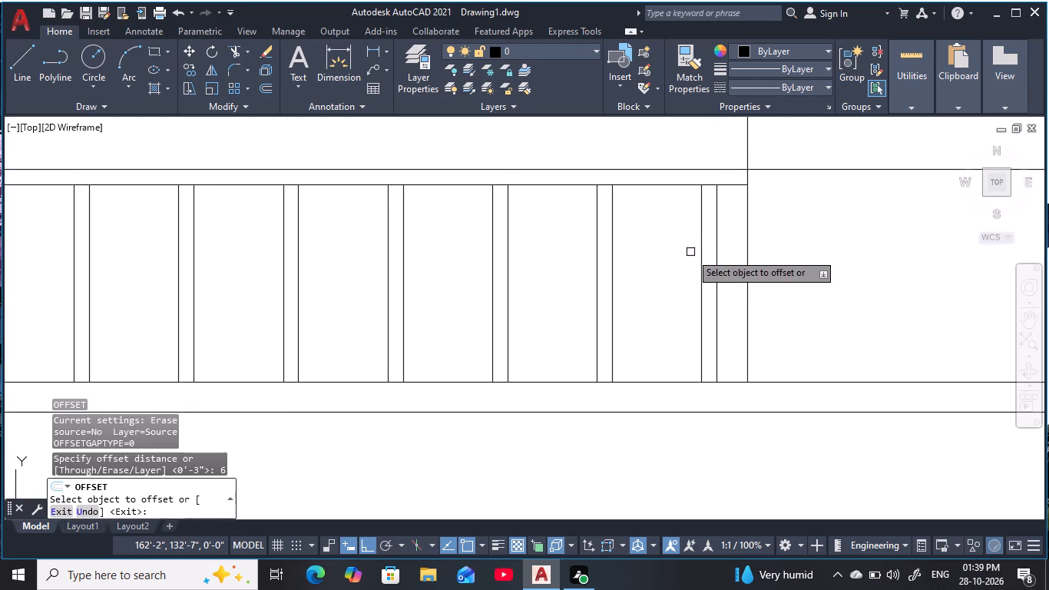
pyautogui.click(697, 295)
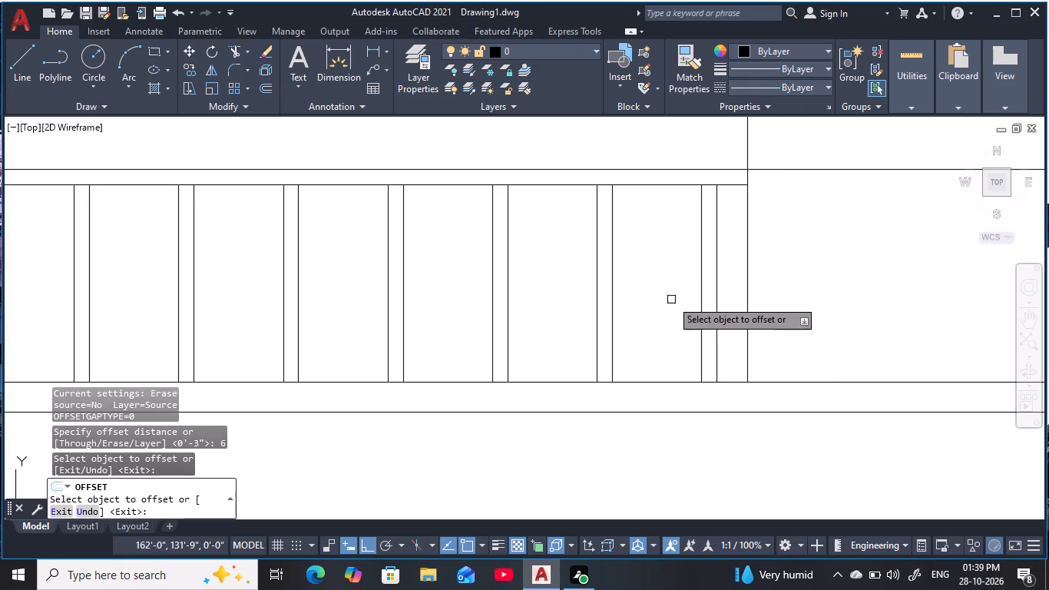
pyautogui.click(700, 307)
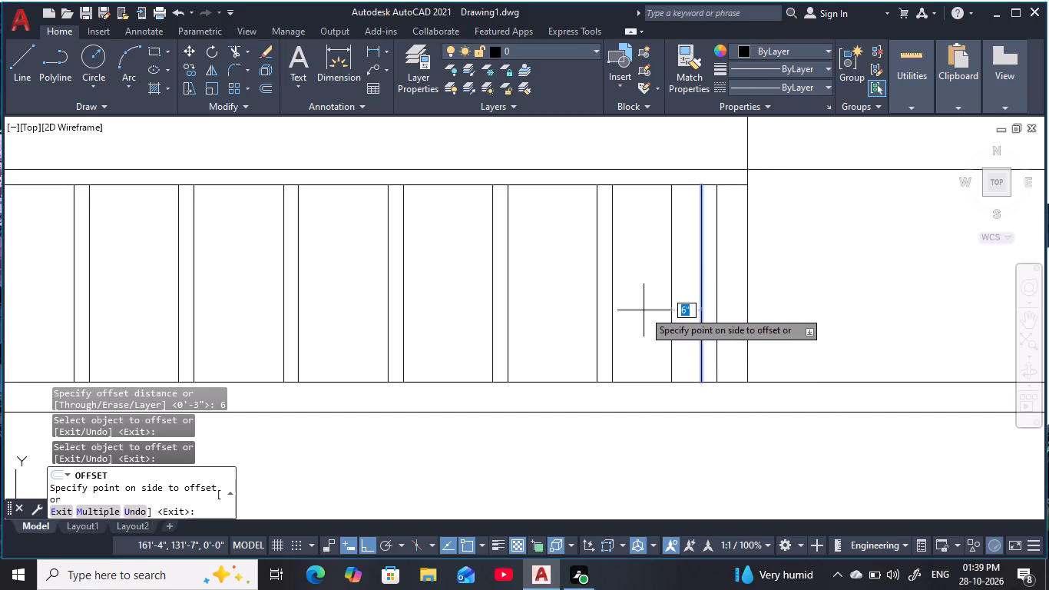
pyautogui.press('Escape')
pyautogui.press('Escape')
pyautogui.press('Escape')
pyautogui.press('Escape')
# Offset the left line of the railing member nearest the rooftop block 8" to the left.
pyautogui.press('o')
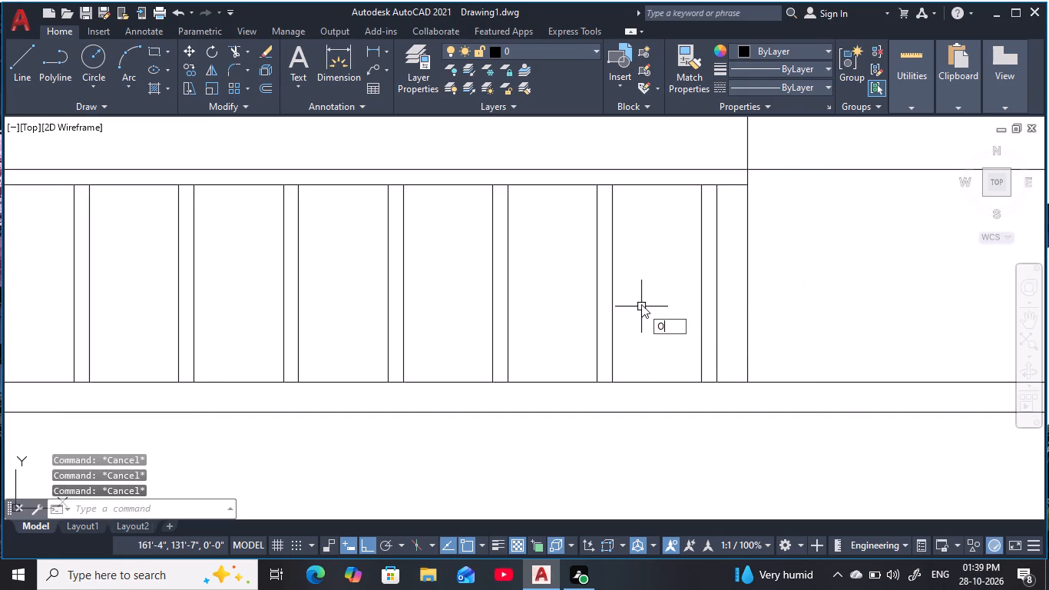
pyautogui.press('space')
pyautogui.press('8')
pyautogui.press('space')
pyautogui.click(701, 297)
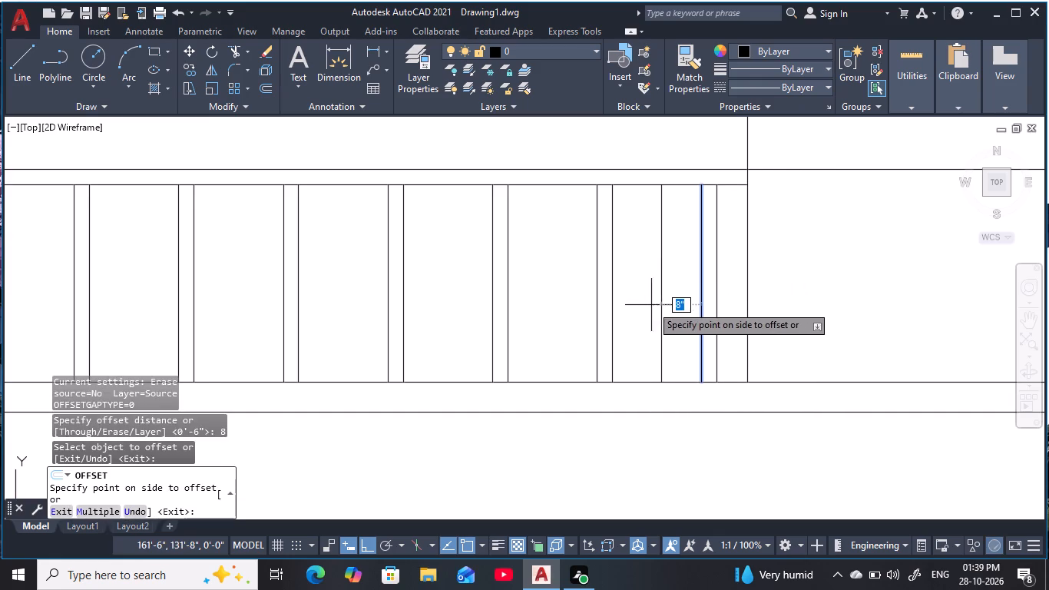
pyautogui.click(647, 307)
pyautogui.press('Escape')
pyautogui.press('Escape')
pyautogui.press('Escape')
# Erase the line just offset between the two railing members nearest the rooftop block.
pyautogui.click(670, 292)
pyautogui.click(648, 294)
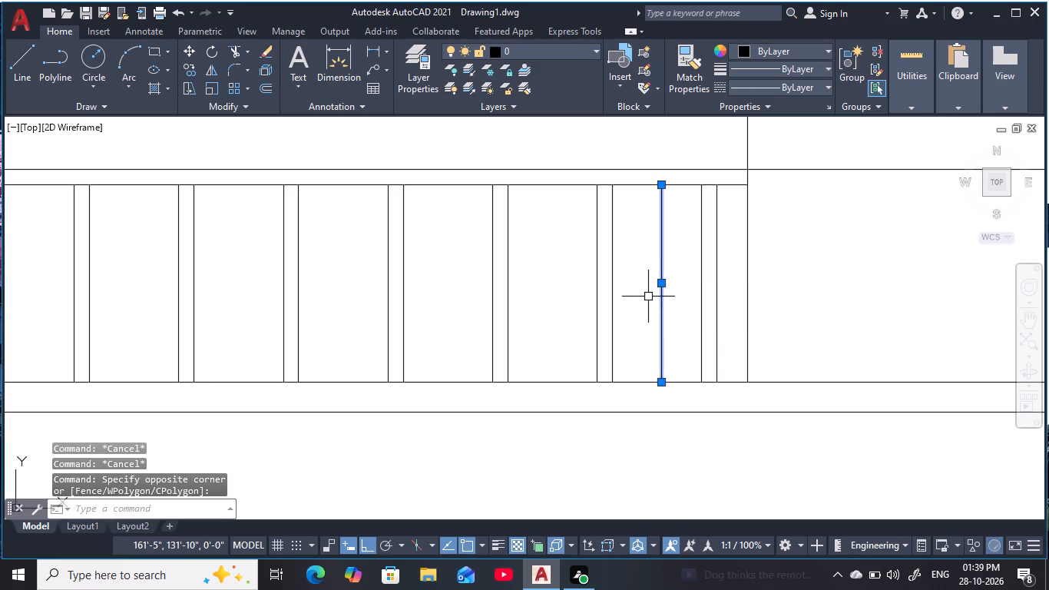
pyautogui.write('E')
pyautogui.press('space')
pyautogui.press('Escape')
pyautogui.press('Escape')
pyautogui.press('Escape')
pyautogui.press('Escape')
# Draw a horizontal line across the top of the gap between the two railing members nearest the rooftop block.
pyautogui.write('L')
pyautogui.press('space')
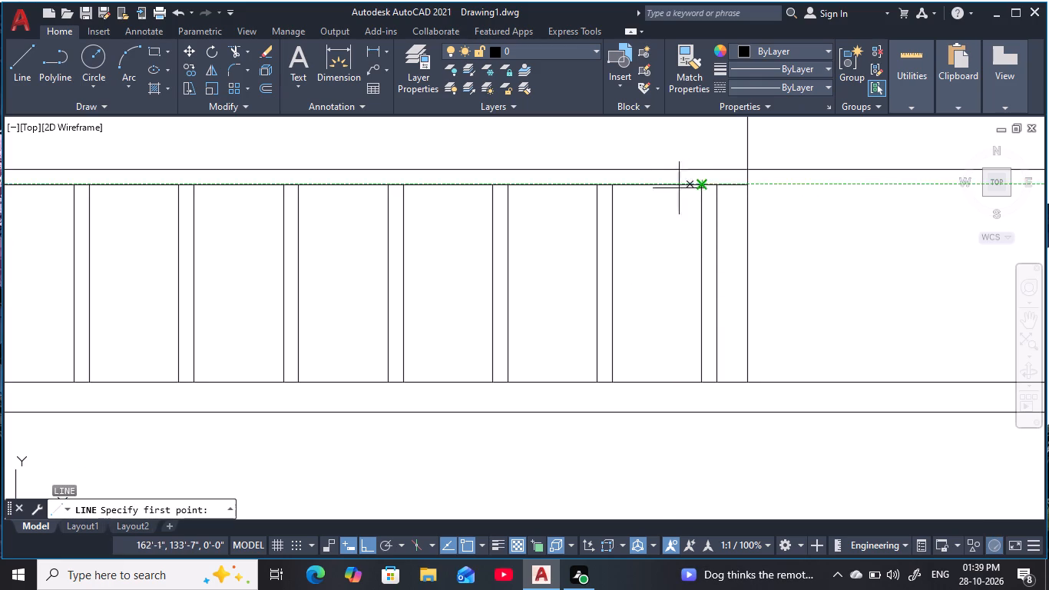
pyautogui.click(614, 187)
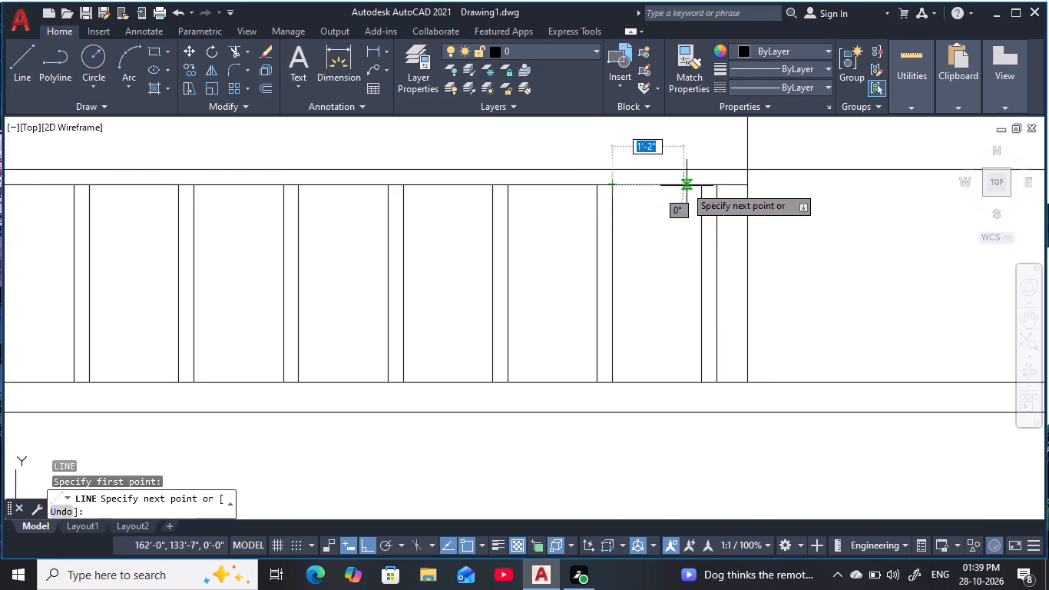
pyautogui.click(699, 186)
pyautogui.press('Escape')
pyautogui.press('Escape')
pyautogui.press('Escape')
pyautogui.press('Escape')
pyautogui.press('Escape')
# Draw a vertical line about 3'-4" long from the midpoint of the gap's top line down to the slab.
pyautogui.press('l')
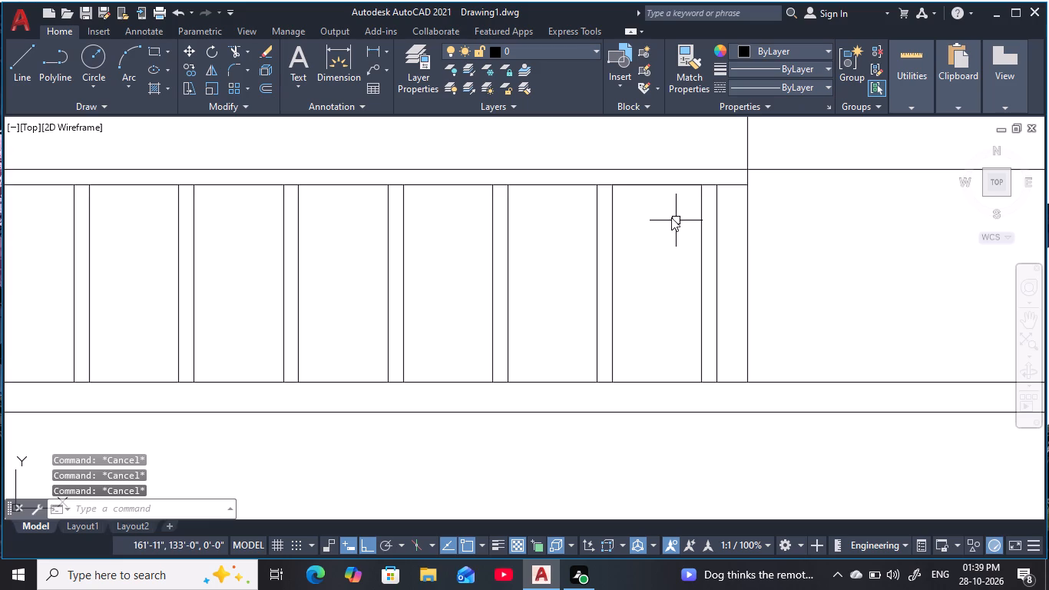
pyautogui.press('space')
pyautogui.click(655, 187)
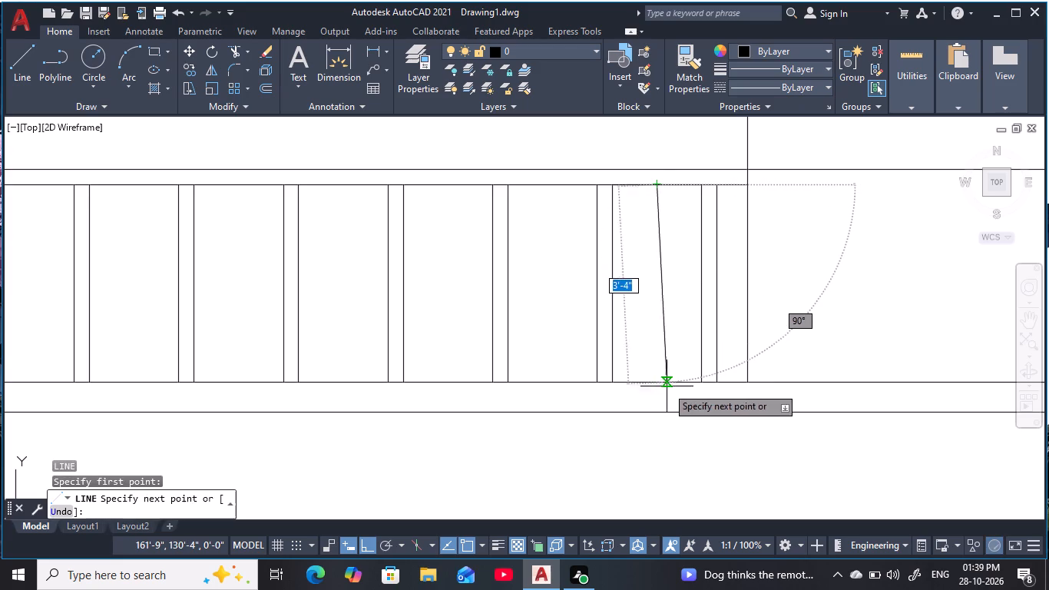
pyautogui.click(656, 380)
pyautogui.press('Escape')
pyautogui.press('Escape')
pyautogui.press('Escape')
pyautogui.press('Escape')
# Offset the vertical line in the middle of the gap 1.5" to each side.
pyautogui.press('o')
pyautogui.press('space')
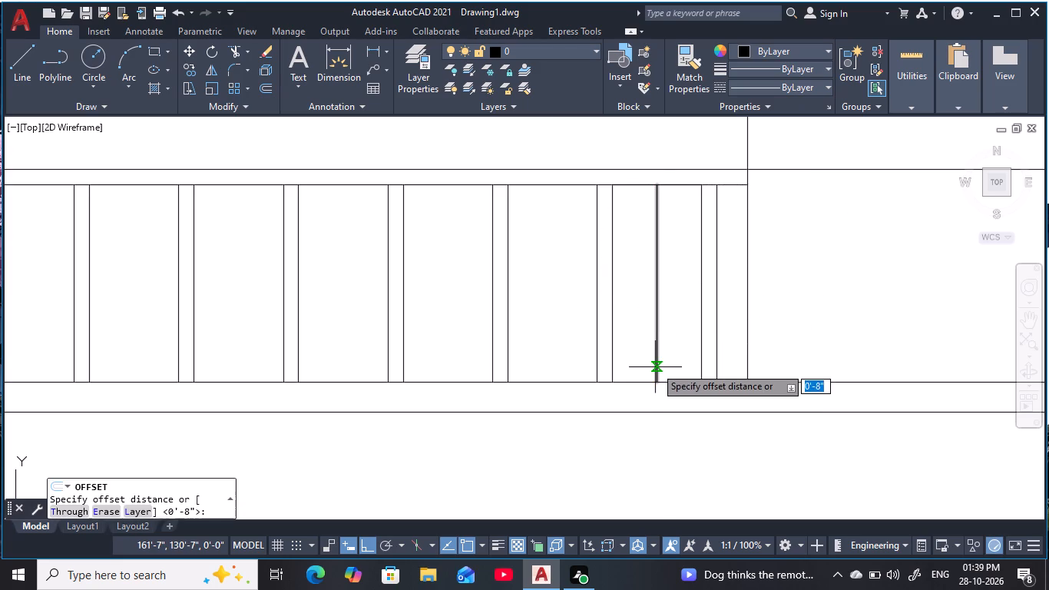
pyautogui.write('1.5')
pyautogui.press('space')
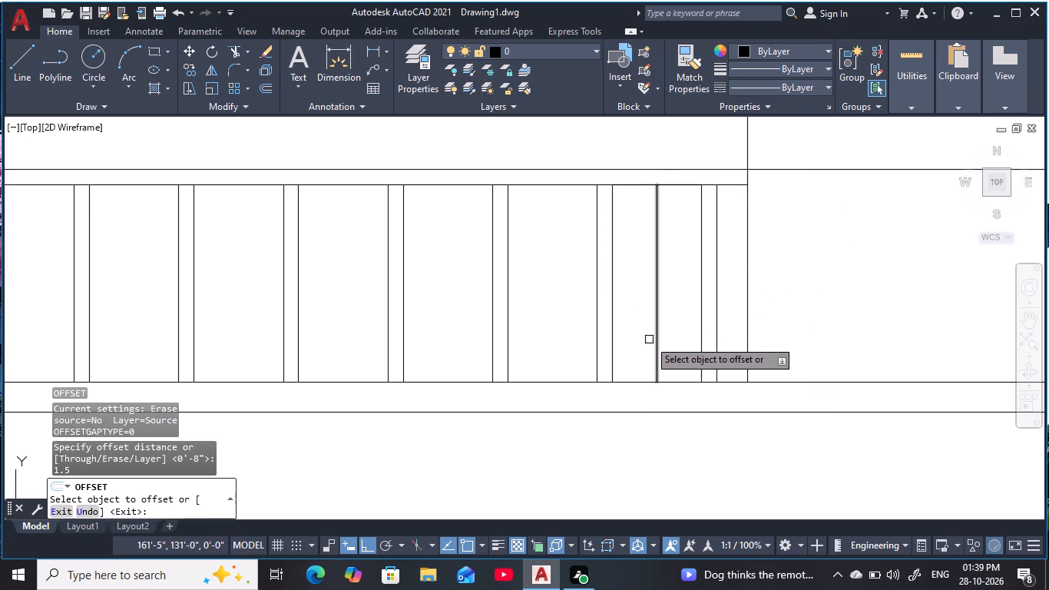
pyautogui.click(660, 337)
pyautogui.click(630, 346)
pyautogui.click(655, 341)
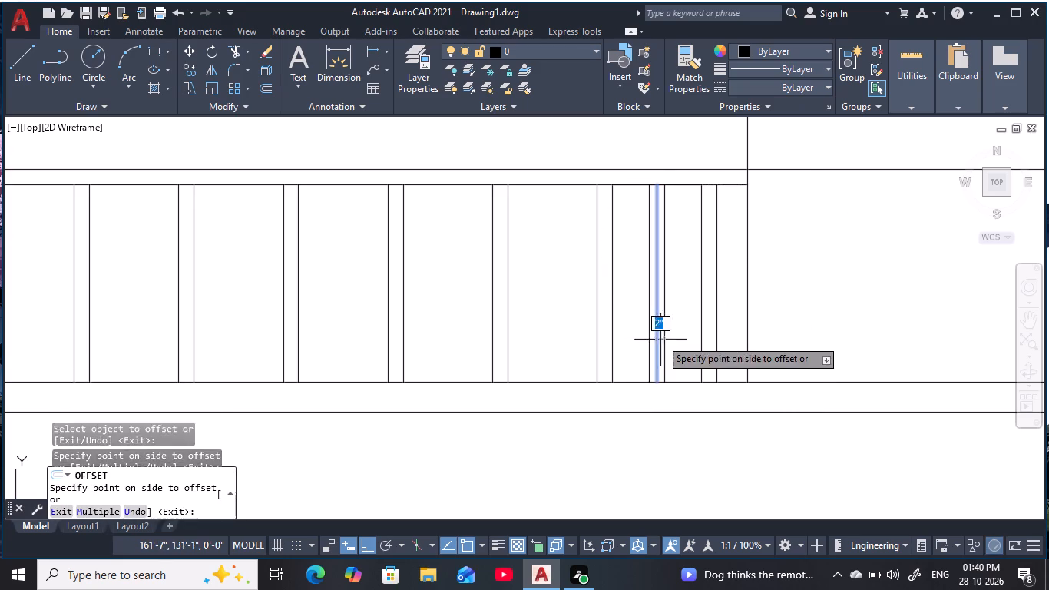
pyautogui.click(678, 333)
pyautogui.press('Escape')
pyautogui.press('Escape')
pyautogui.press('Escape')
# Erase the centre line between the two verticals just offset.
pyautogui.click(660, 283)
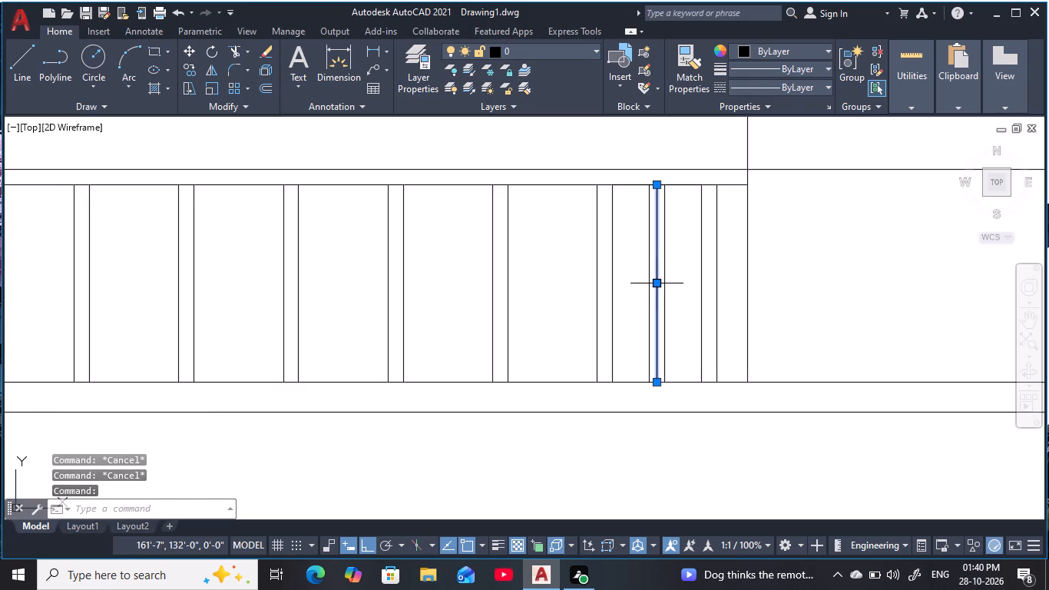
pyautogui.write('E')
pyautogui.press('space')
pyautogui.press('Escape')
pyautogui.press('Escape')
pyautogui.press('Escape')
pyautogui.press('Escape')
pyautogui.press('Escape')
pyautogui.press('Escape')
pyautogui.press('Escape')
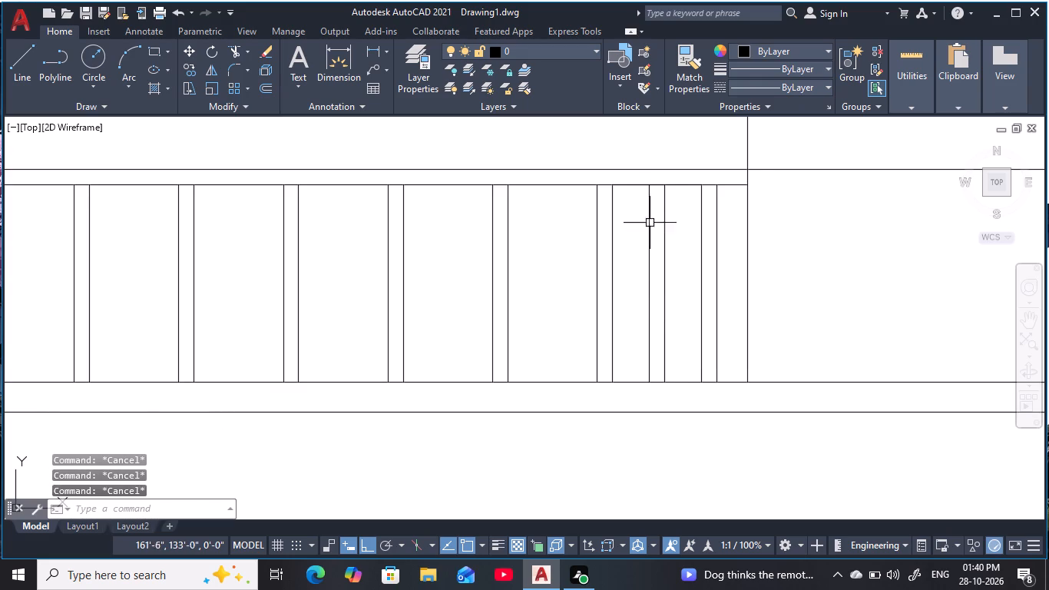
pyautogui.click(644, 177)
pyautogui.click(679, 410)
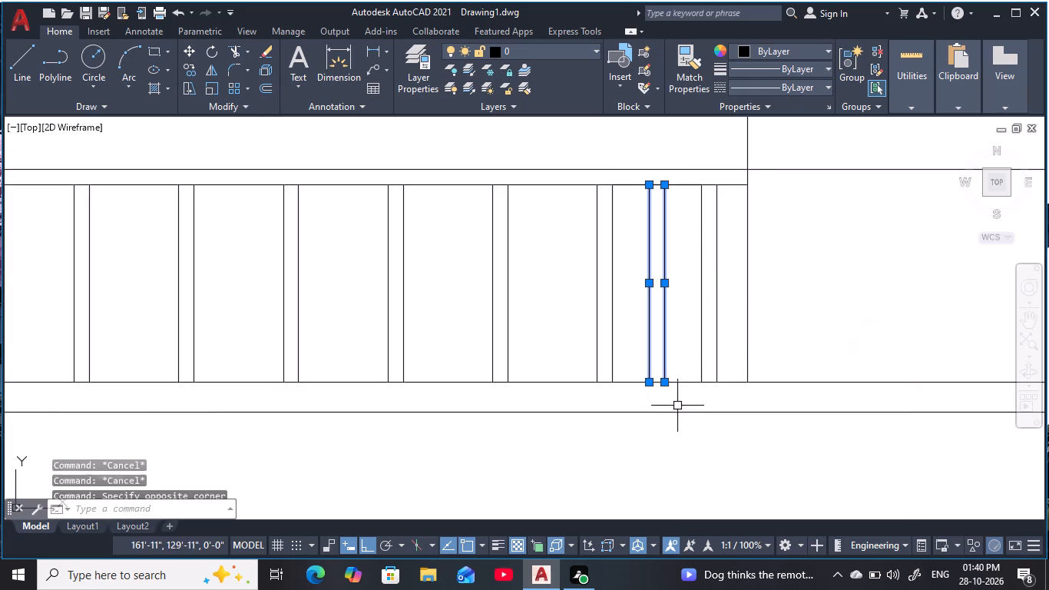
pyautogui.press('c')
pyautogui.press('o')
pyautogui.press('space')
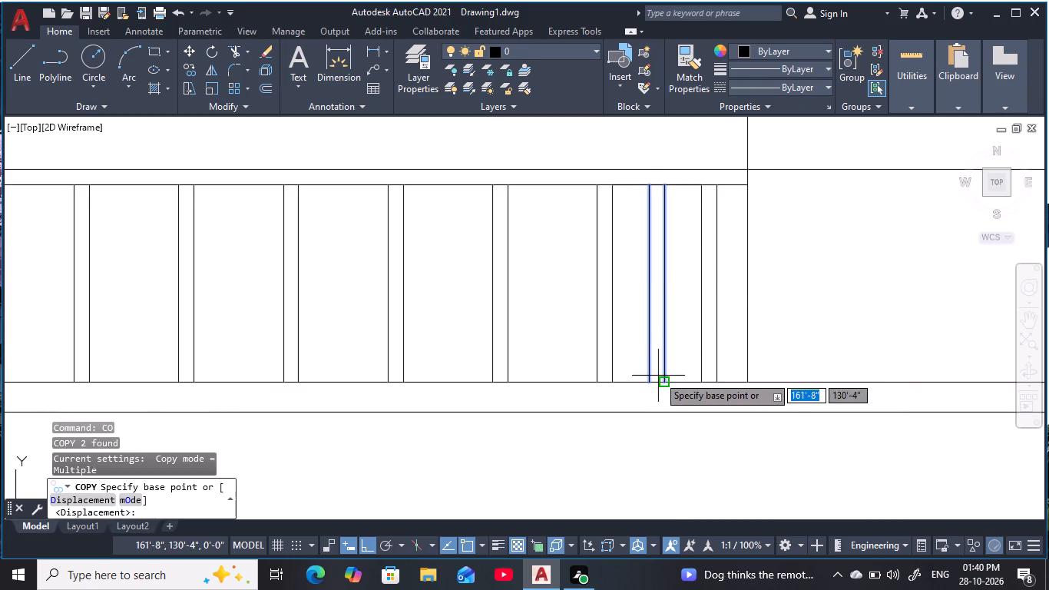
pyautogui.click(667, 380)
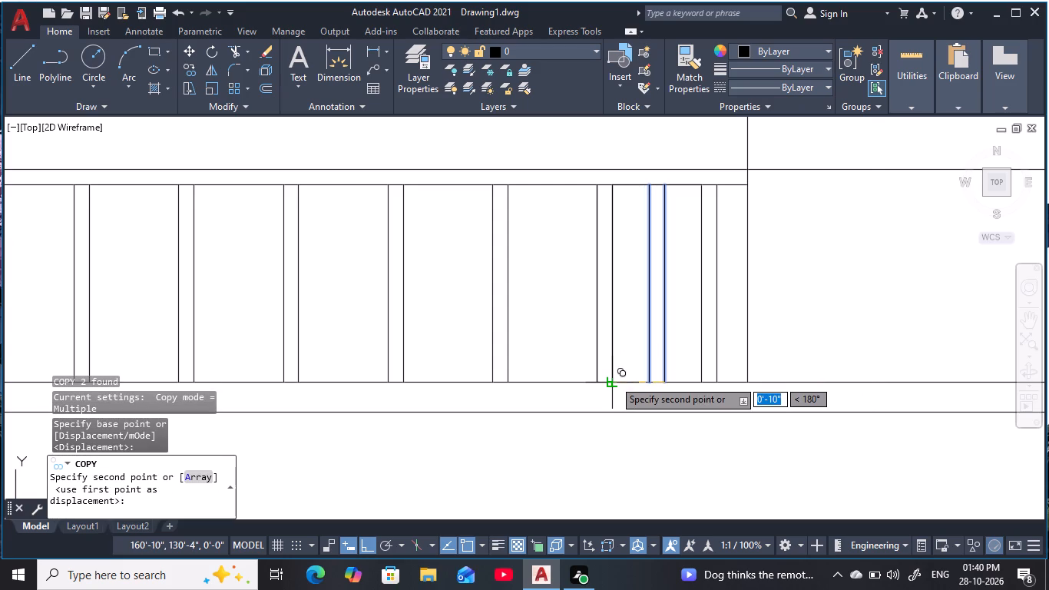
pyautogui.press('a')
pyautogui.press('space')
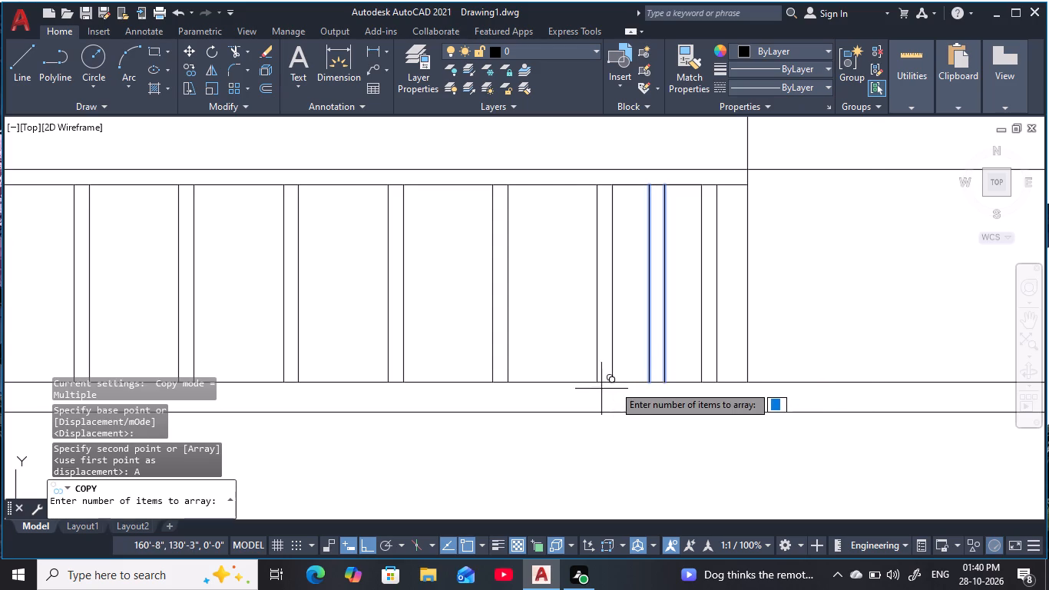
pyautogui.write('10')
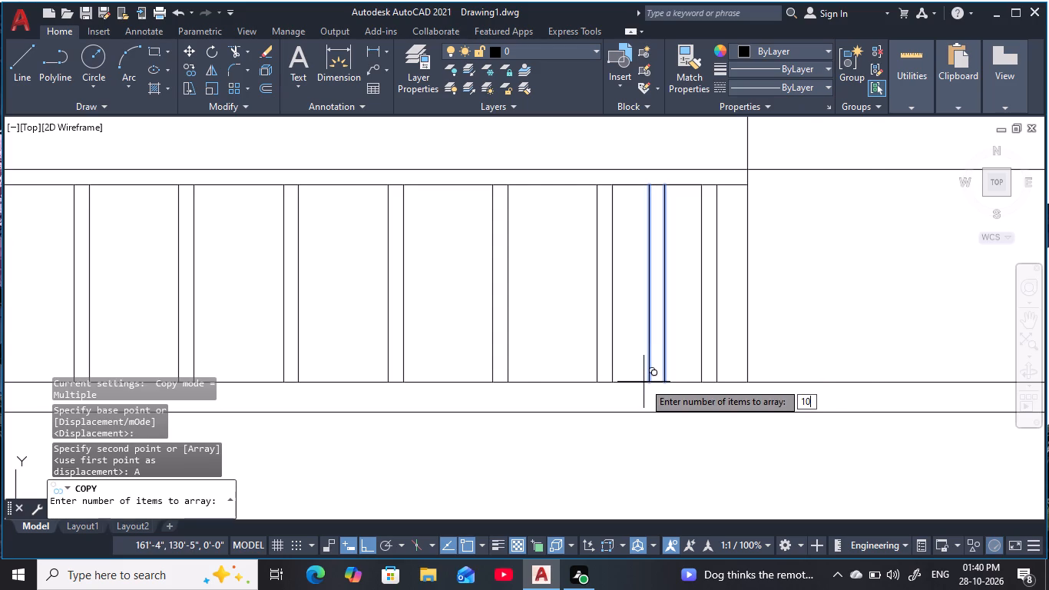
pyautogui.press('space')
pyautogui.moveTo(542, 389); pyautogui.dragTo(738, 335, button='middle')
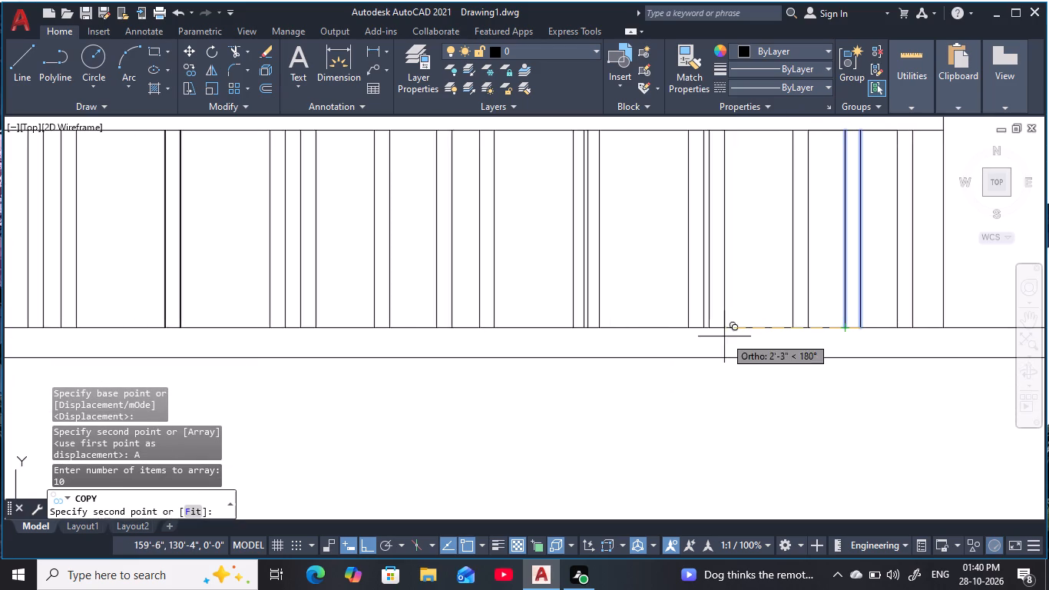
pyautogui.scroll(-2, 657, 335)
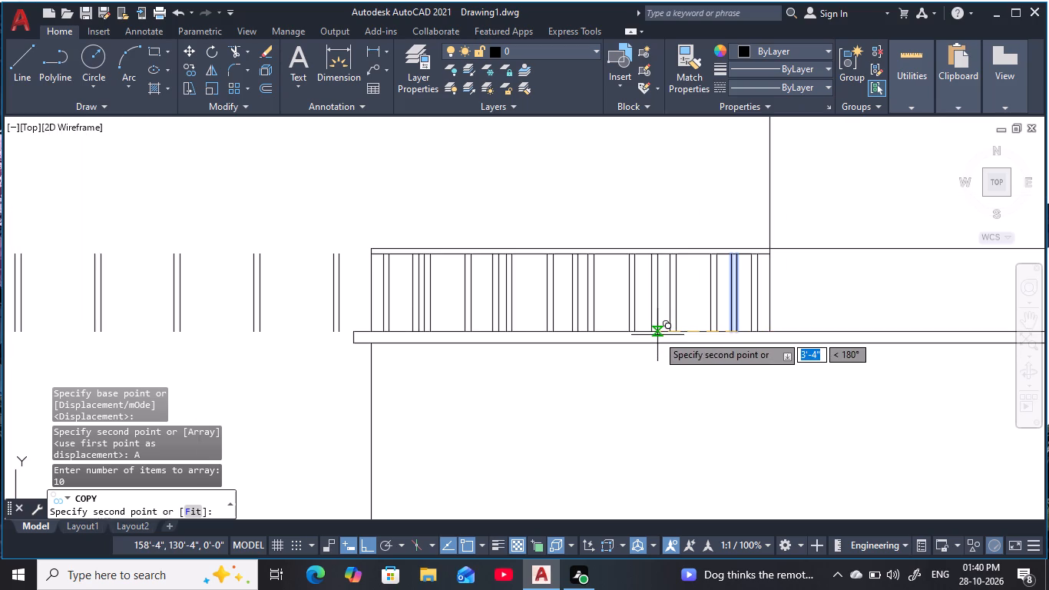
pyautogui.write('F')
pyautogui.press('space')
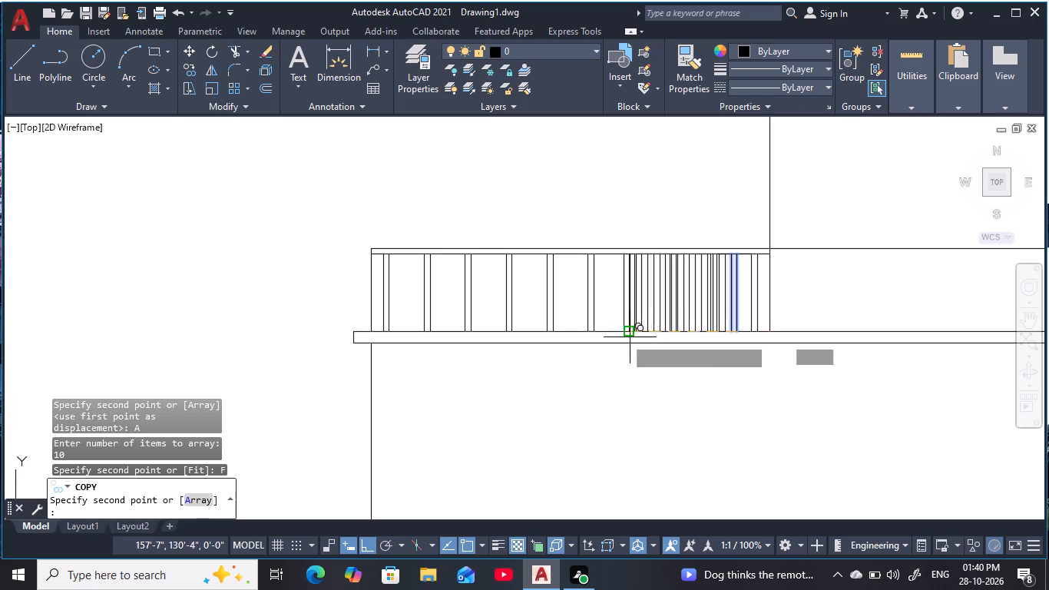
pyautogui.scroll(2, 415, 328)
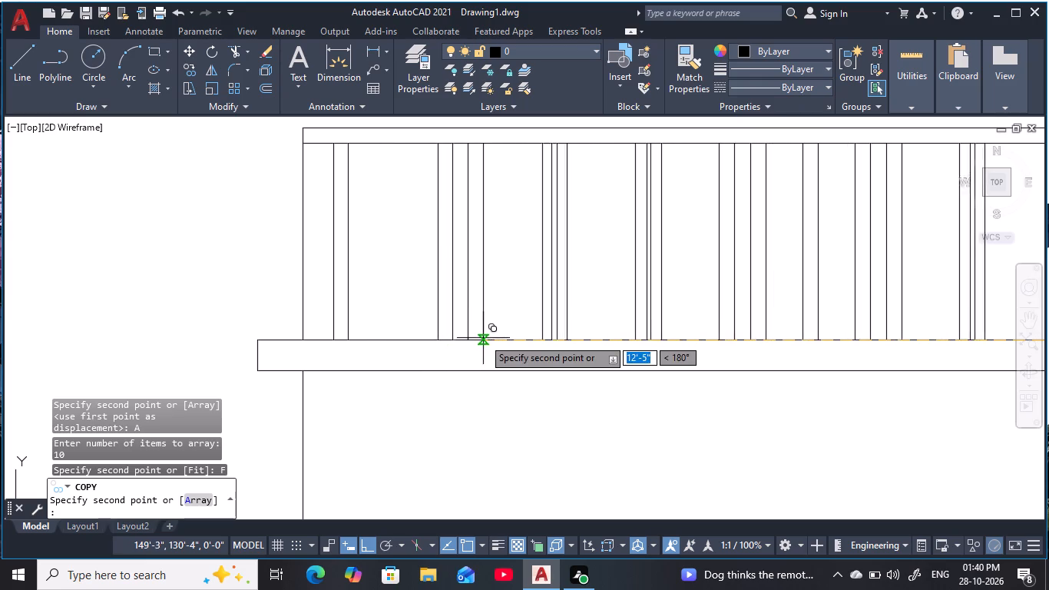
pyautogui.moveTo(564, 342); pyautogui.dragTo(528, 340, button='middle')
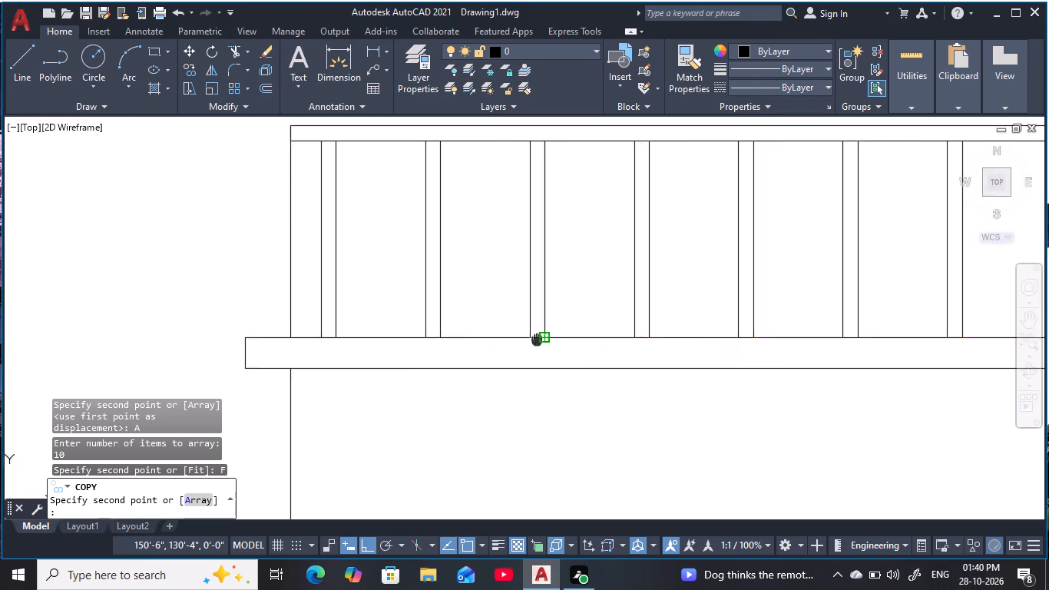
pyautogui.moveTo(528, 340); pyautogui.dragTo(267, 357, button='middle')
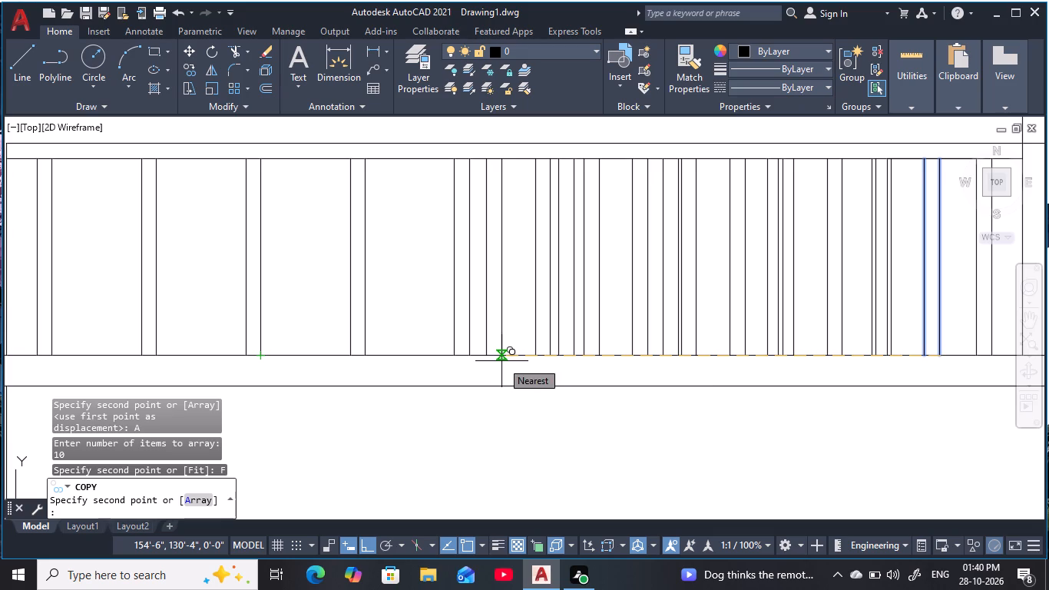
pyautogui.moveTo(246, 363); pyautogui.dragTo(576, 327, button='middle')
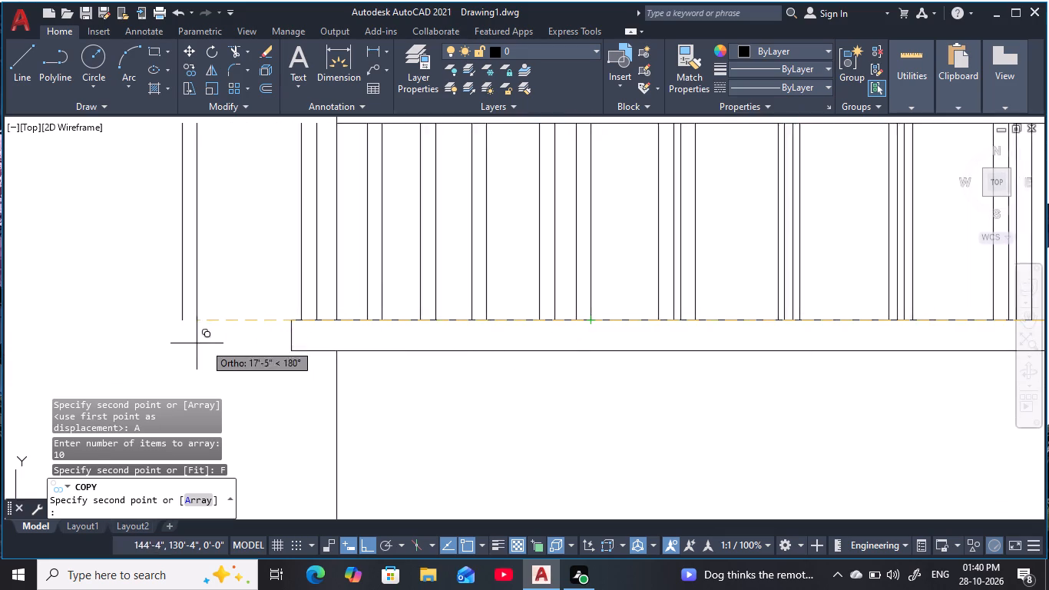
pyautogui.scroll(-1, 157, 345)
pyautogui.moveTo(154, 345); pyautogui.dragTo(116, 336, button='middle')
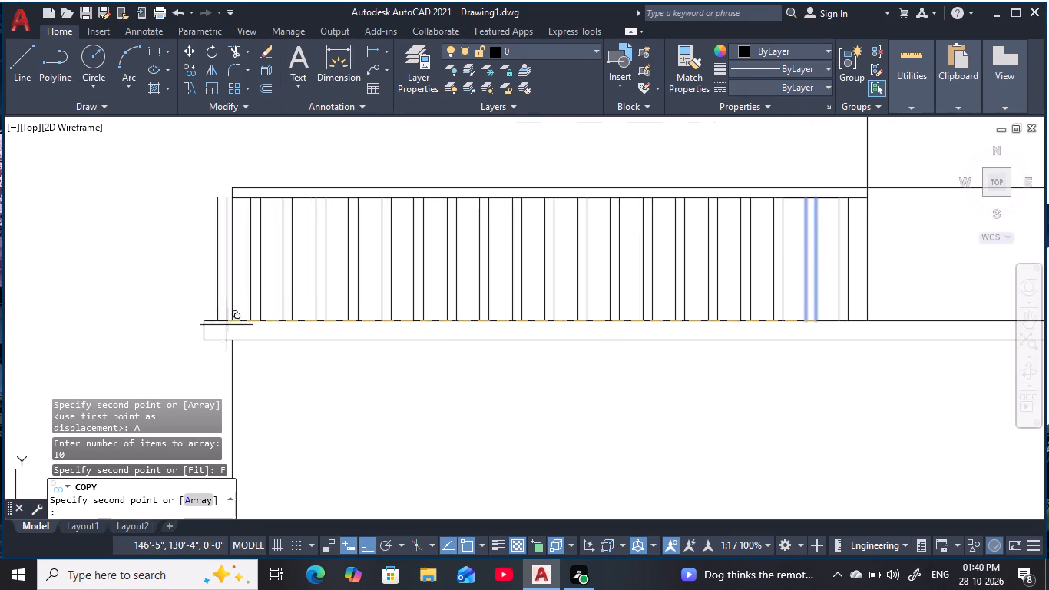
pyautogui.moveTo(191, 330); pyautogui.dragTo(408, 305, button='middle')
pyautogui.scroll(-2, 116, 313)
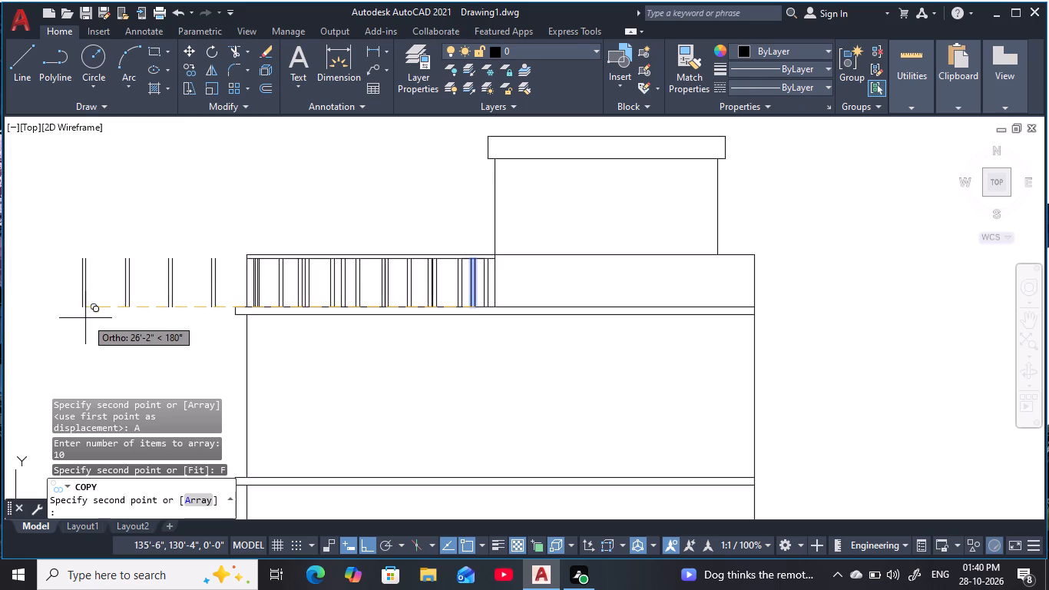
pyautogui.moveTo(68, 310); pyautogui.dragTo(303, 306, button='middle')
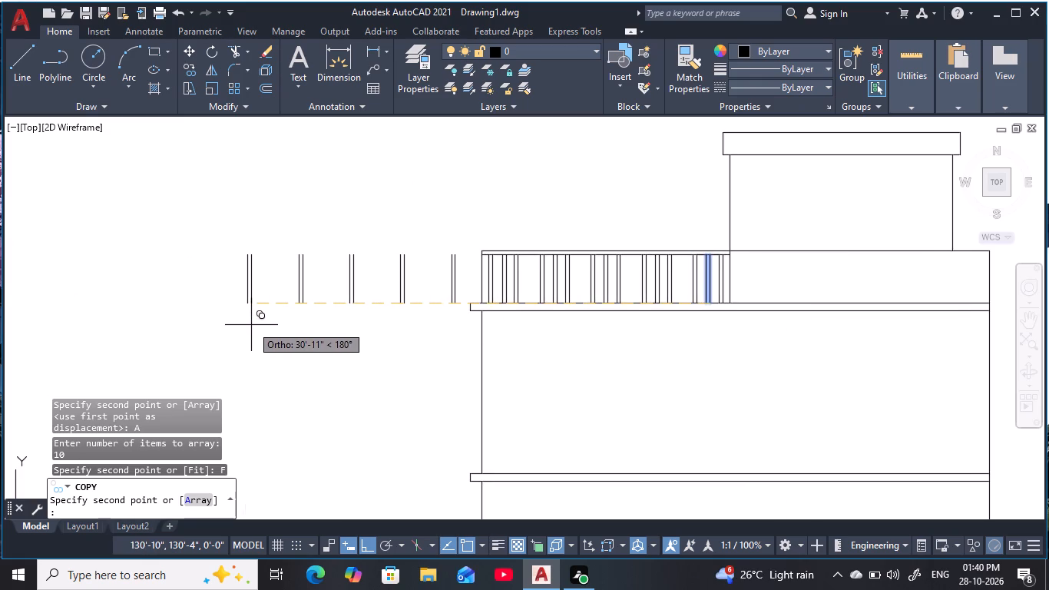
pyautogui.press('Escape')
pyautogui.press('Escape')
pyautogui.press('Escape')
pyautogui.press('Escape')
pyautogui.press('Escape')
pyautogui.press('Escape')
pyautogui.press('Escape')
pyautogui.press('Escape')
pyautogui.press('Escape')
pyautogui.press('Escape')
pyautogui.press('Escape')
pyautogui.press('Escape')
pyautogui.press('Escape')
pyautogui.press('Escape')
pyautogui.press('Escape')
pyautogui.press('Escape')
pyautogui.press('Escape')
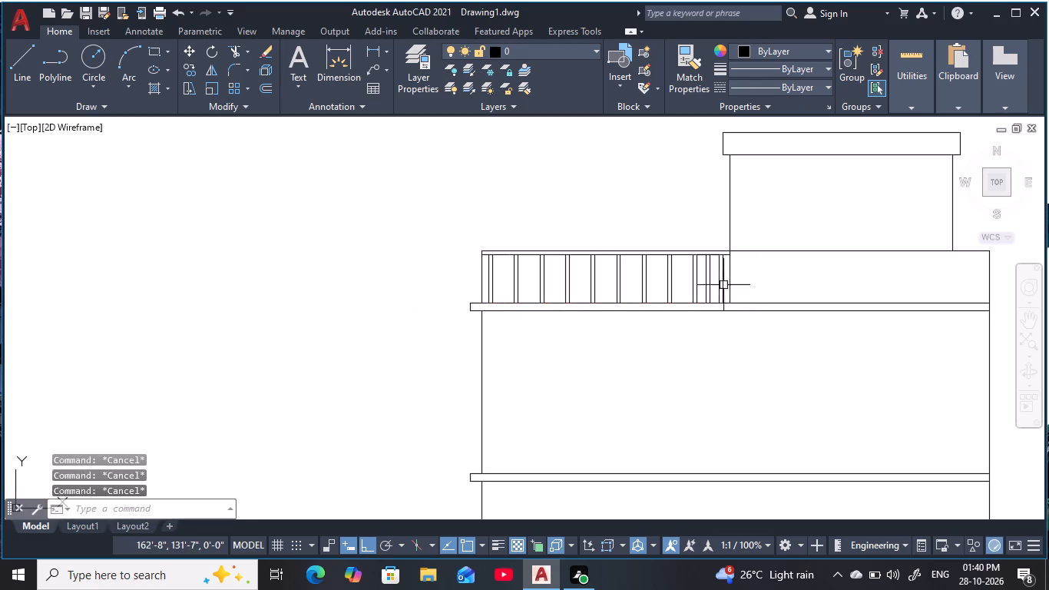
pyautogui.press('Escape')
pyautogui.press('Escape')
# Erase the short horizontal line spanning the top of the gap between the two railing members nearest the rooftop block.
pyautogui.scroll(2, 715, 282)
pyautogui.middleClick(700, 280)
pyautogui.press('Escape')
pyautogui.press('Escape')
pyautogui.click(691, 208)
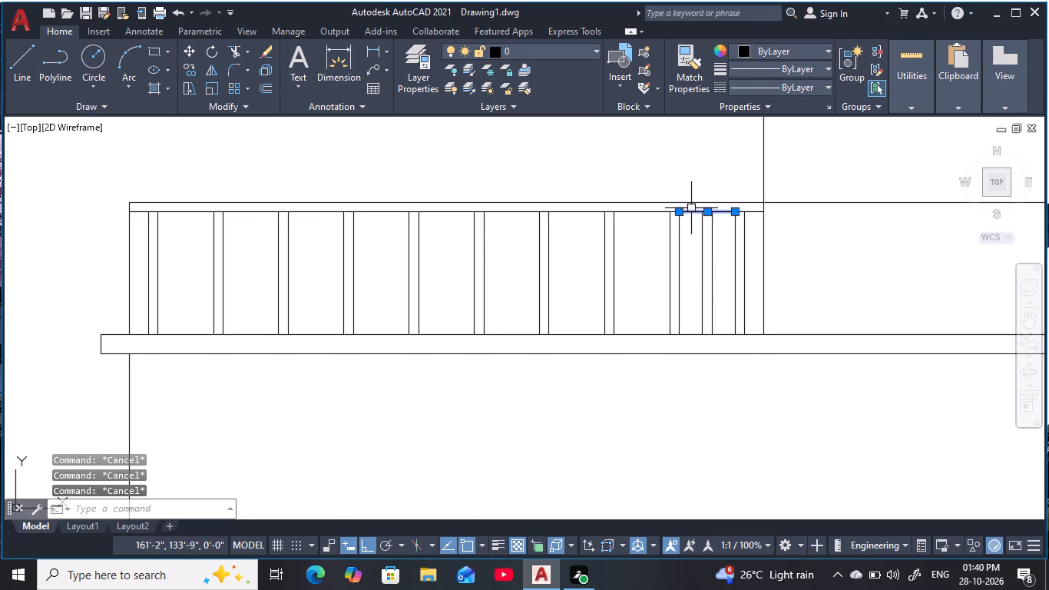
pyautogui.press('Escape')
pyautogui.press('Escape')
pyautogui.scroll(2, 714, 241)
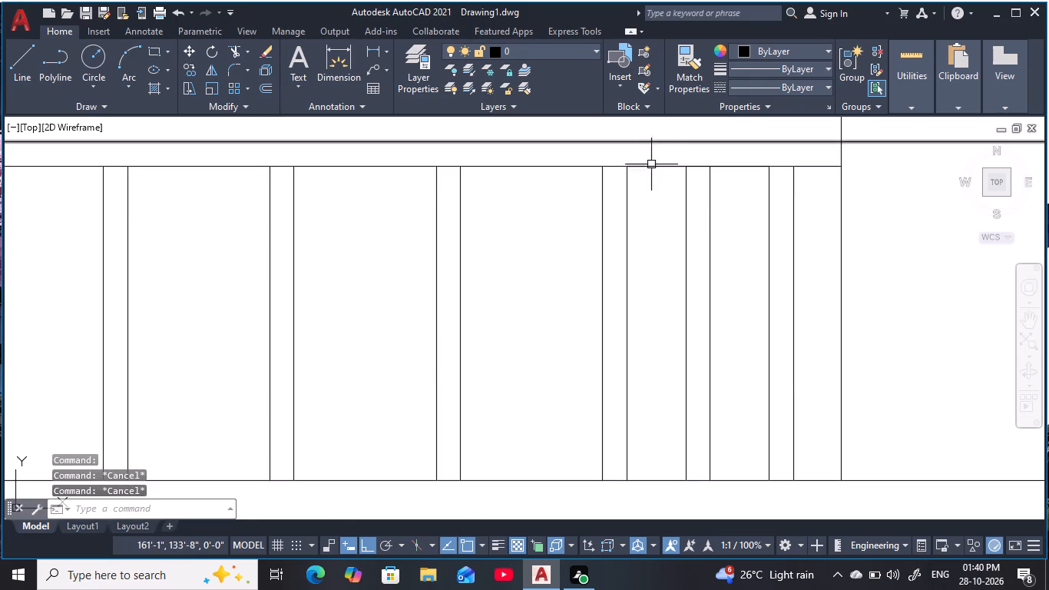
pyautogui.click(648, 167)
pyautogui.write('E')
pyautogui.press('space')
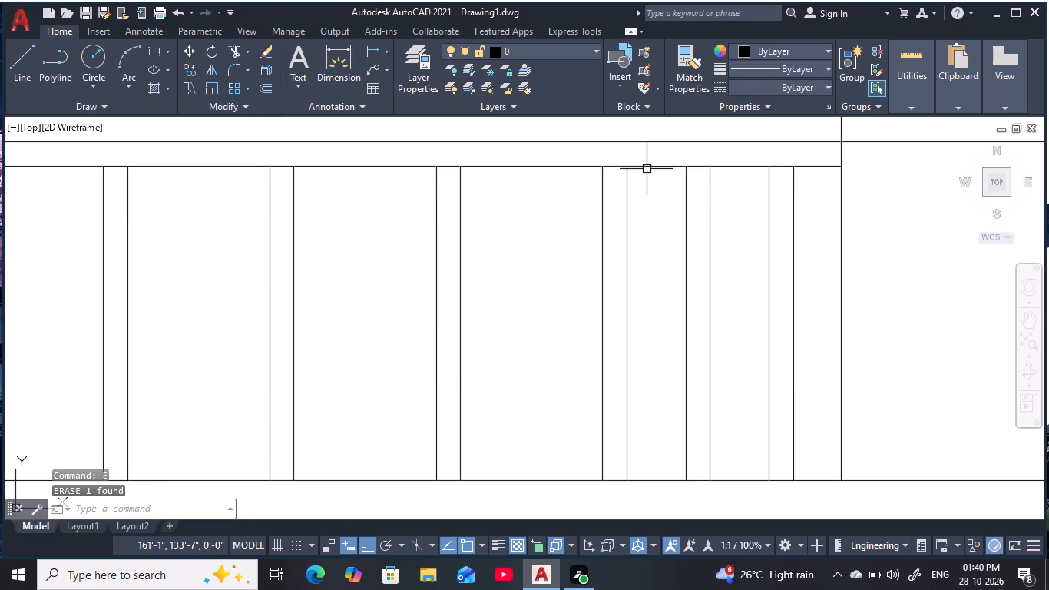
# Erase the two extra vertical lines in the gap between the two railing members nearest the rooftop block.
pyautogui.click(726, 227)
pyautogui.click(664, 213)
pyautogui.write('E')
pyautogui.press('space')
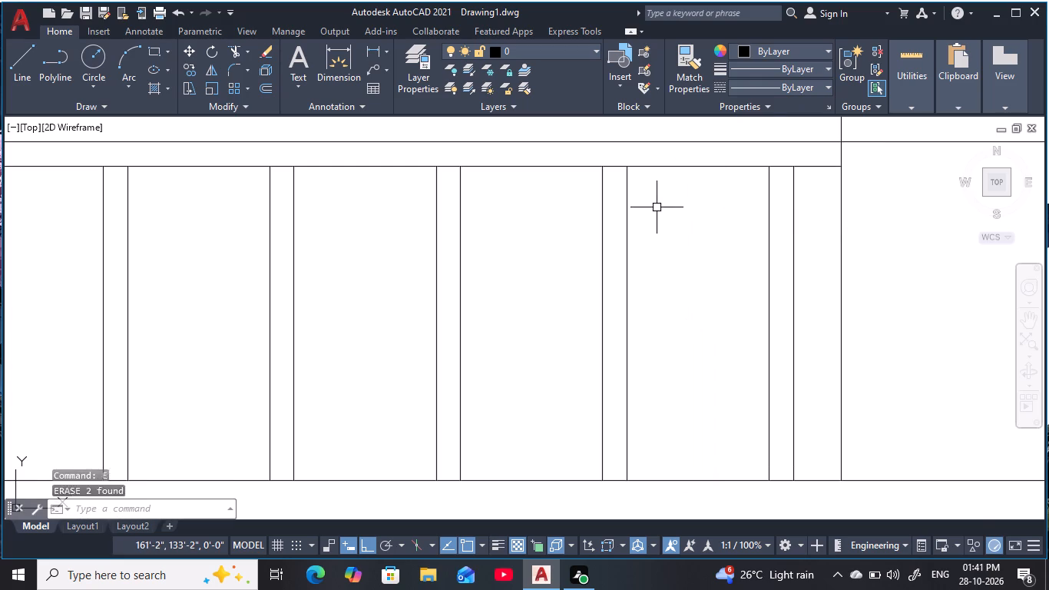
# Review the whole building elevation from the base to the rooftop block.
pyautogui.press('Escape')
pyautogui.scroll(-3, 658, 215)
pyautogui.moveTo(664, 222); pyautogui.dragTo(712, 230, button='middle')
pyautogui.scroll(-2, 713, 230)
pyautogui.moveTo(723, 236); pyautogui.dragTo(524, 254, button='middle')
pyautogui.scroll(-3, 524, 250)
pyautogui.moveTo(577, 273); pyautogui.dragTo(577, 247, button='middle')
pyautogui.scroll(1, 577, 247)
pyautogui.moveTo(572, 255); pyautogui.dragTo(594, 258, button='middle')
pyautogui.press('Escape')
pyautogui.press('Escape')
pyautogui.press('Escape')
pyautogui.press('Escape')
pyautogui.press('Escape')
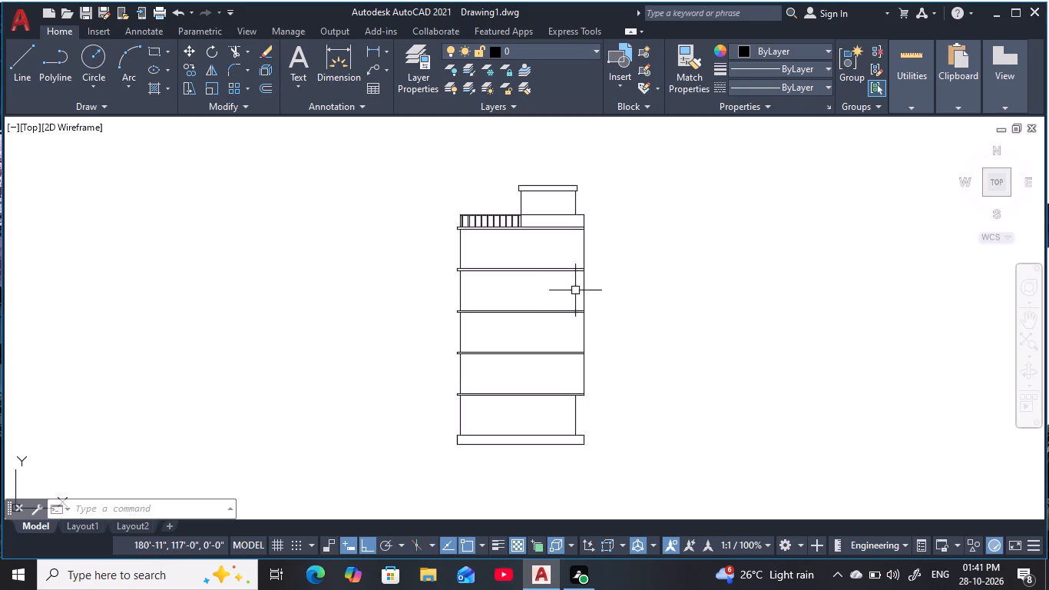
pyautogui.press('Escape')
pyautogui.press('Escape')
# Offset the lower line of the slab beneath the top storey 3'-6" upward.
pyautogui.scroll(1, 551, 303)
pyautogui.moveTo(548, 294); pyautogui.dragTo(566, 346, button='middle')
pyautogui.press('Escape')
pyautogui.scroll(1, 566, 346)
pyautogui.press('Escape')
pyautogui.press('Escape')
pyautogui.press('Escape')
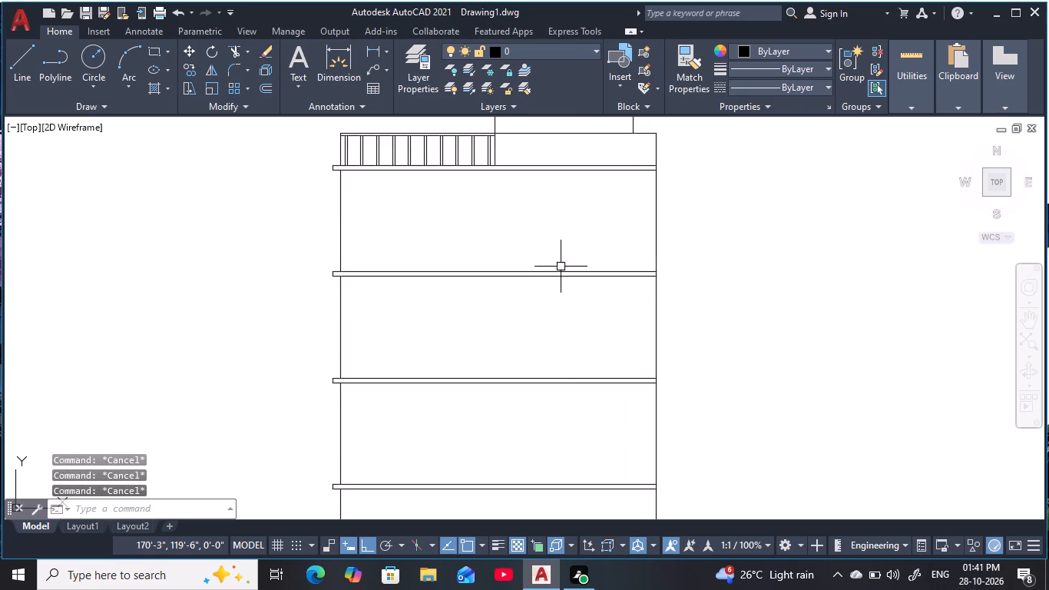
pyautogui.moveTo(561, 267); pyautogui.dragTo(565, 333, button='middle')
pyautogui.press('Escape')
pyautogui.press('Escape')
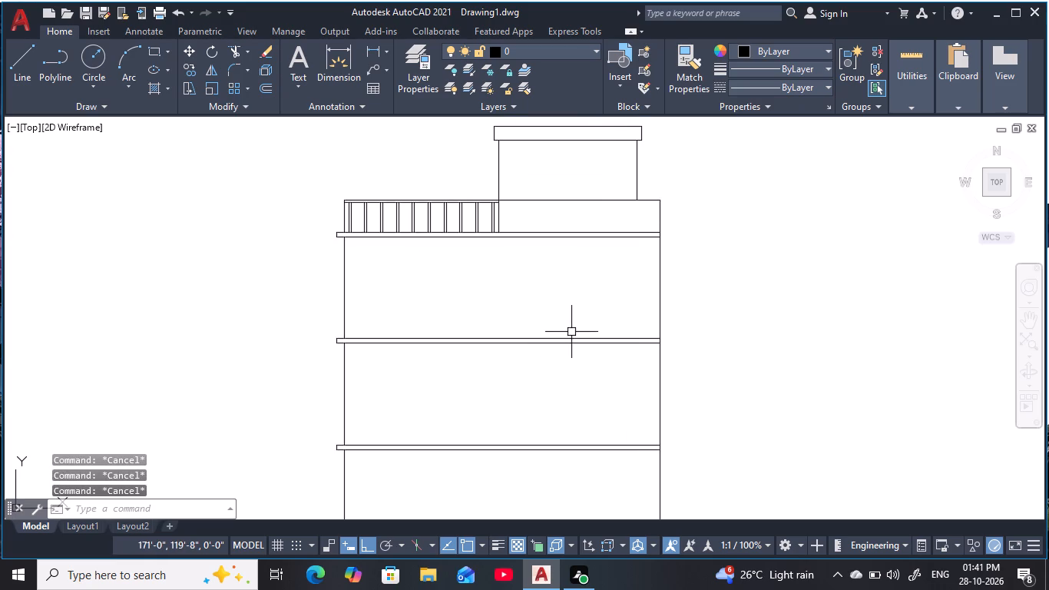
pyautogui.press('Escape')
pyautogui.press('Escape')
pyautogui.press('Escape')
pyautogui.moveTo(584, 312); pyautogui.dragTo(561, 287, button='middle')
pyautogui.press('Escape')
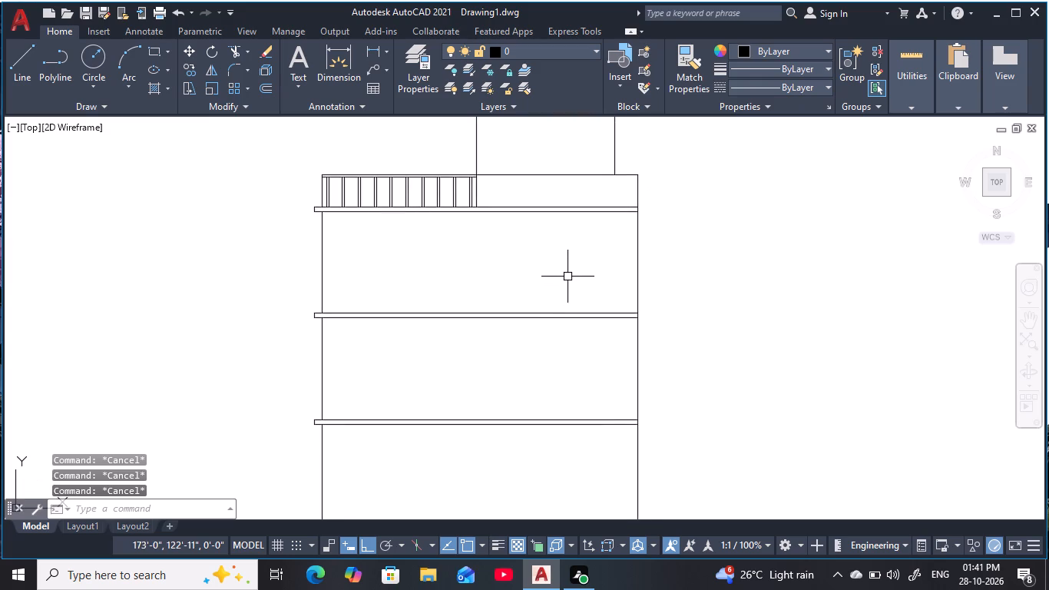
pyautogui.write('O')
pyautogui.press('space')
pyautogui.write("3'6")
pyautogui.press('space')
pyautogui.click(574, 316)
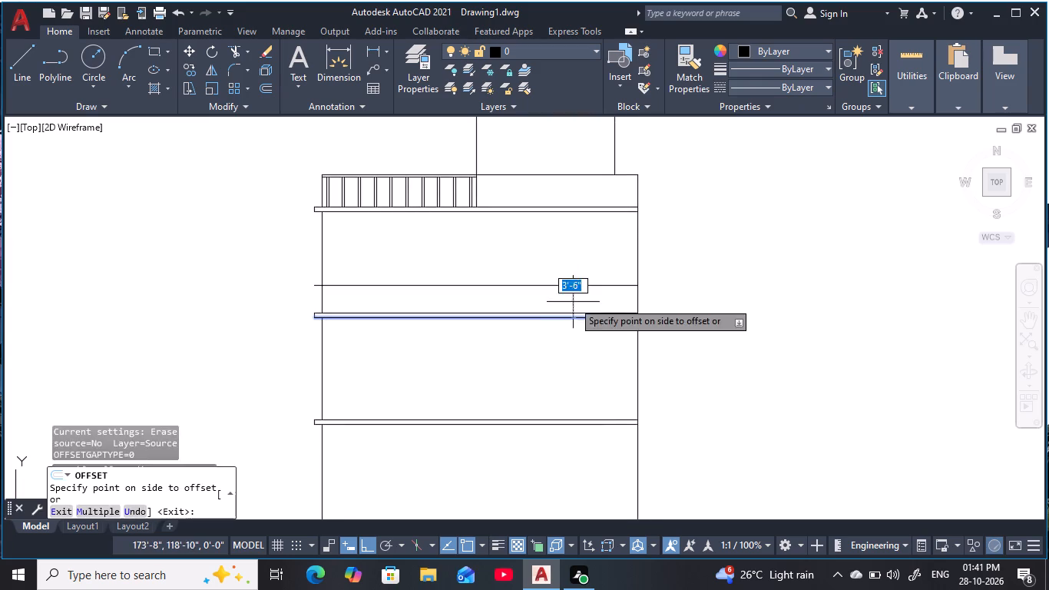
pyautogui.click(572, 280)
pyautogui.press('Escape')
pyautogui.press('Escape')
pyautogui.moveTo(572, 274); pyautogui.dragTo(577, 287, button='middle')
pyautogui.press('Escape')
pyautogui.press('Escape')
pyautogui.press('Escape')
# Offset the horizontal line crossing the top storey 5' upward.
pyautogui.press('o')
pyautogui.press('space')
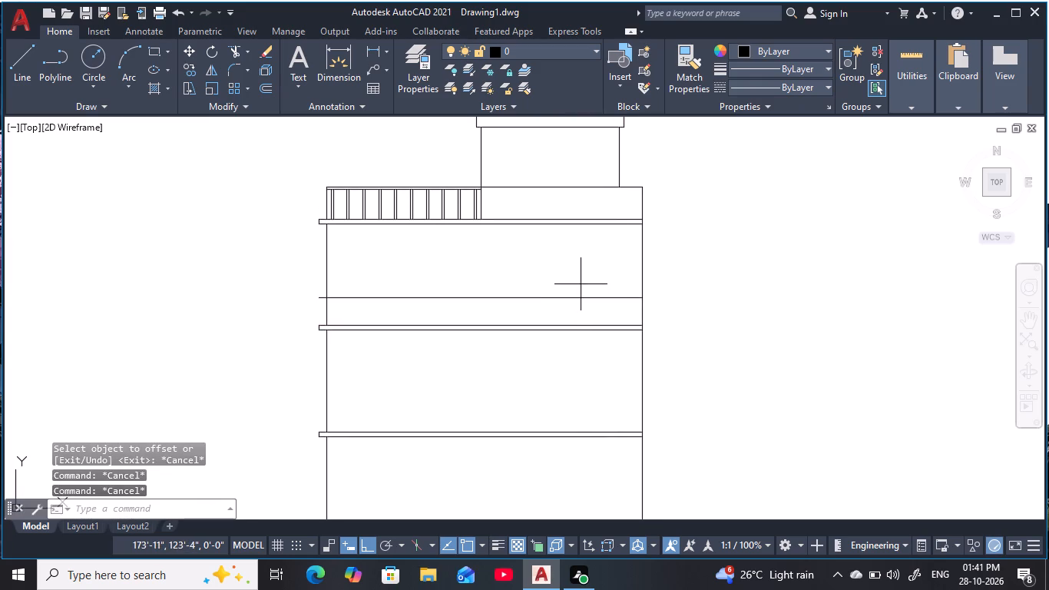
pyautogui.press('5')
pyautogui.press("'")
pyautogui.press('space')
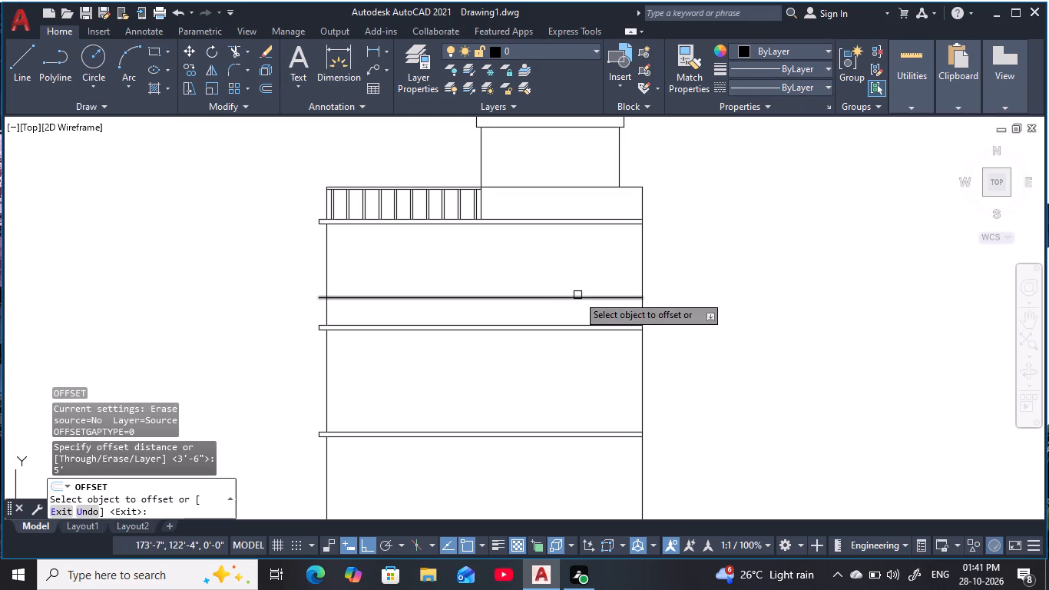
pyautogui.click(578, 298)
pyautogui.click(571, 243)
pyautogui.press('Escape')
pyautogui.middleClick(572, 241)
pyautogui.press('Escape')
pyautogui.press('Escape')
pyautogui.press('Escape')
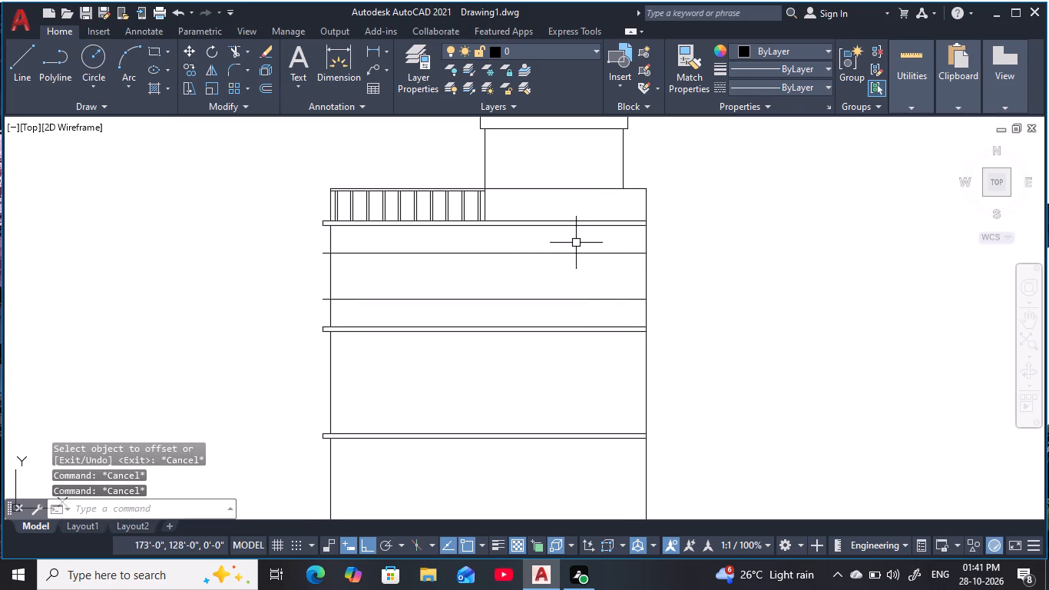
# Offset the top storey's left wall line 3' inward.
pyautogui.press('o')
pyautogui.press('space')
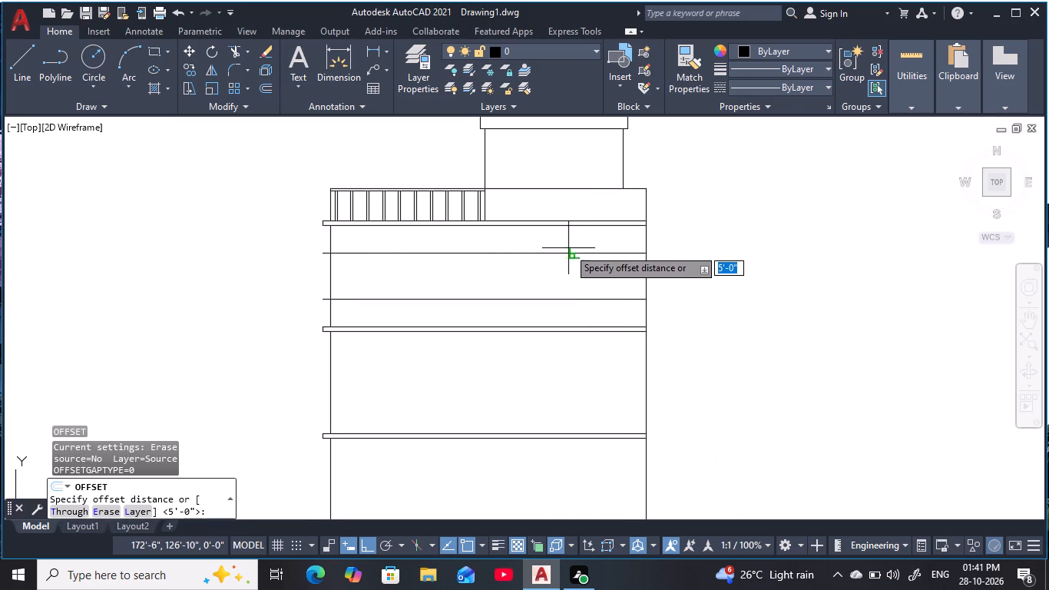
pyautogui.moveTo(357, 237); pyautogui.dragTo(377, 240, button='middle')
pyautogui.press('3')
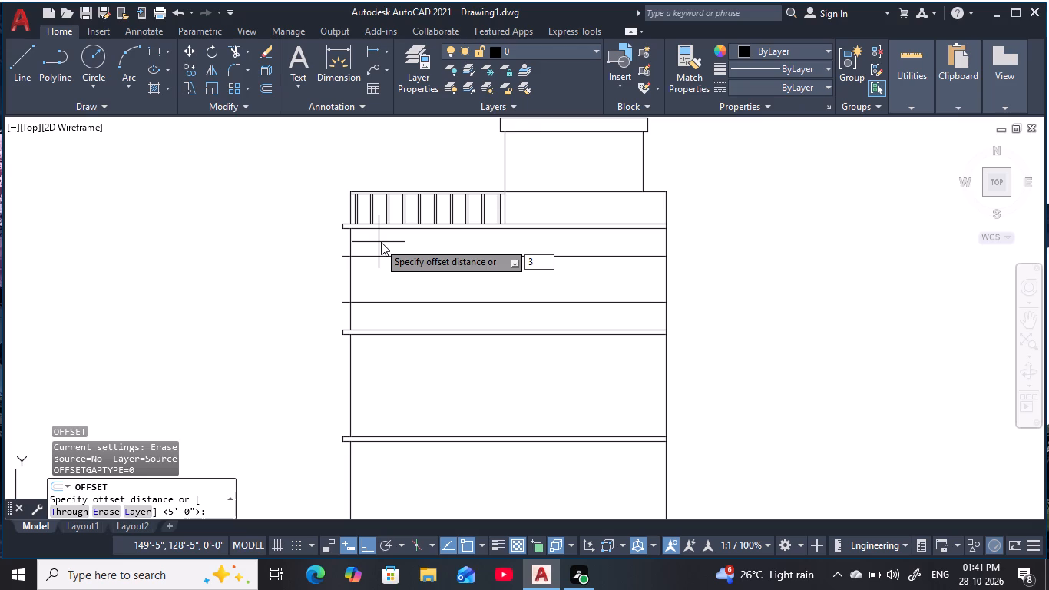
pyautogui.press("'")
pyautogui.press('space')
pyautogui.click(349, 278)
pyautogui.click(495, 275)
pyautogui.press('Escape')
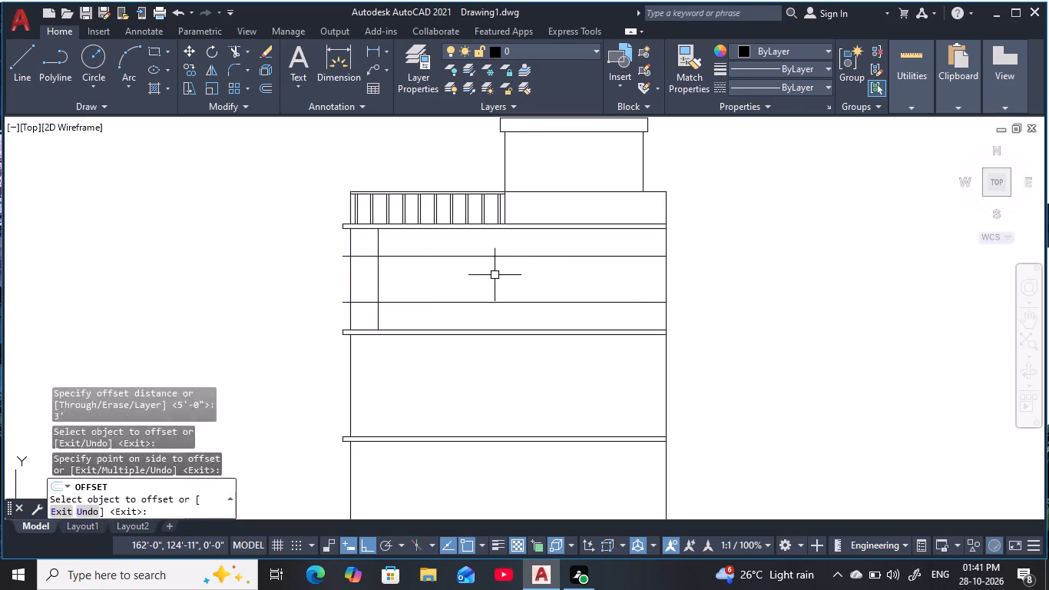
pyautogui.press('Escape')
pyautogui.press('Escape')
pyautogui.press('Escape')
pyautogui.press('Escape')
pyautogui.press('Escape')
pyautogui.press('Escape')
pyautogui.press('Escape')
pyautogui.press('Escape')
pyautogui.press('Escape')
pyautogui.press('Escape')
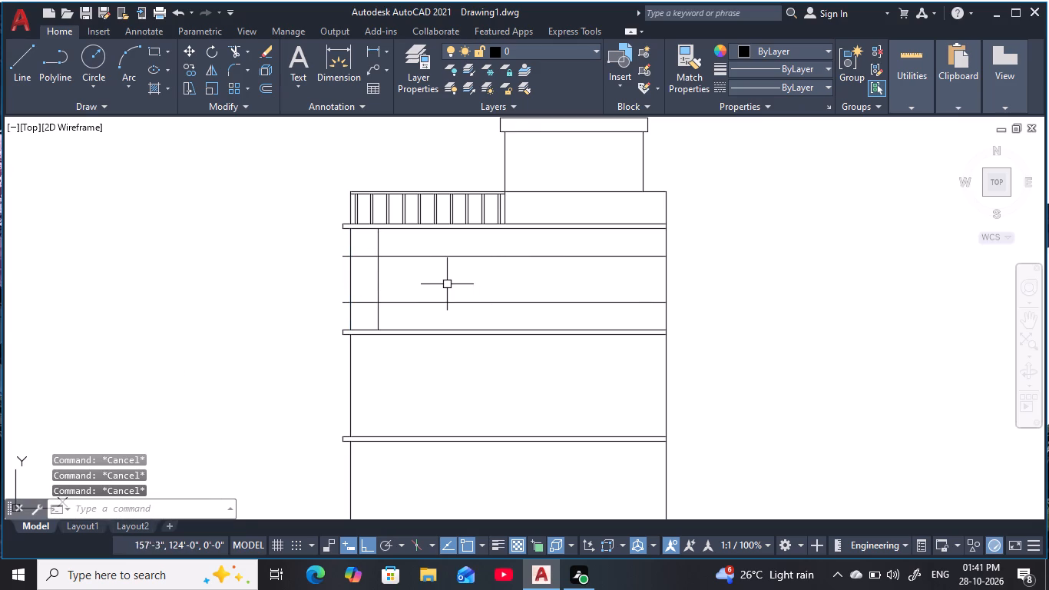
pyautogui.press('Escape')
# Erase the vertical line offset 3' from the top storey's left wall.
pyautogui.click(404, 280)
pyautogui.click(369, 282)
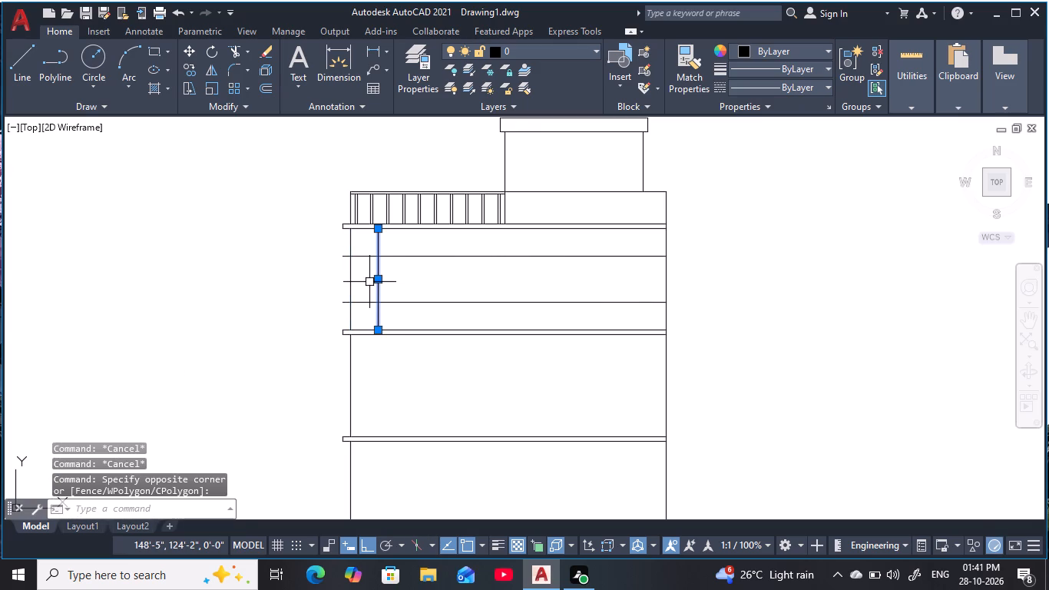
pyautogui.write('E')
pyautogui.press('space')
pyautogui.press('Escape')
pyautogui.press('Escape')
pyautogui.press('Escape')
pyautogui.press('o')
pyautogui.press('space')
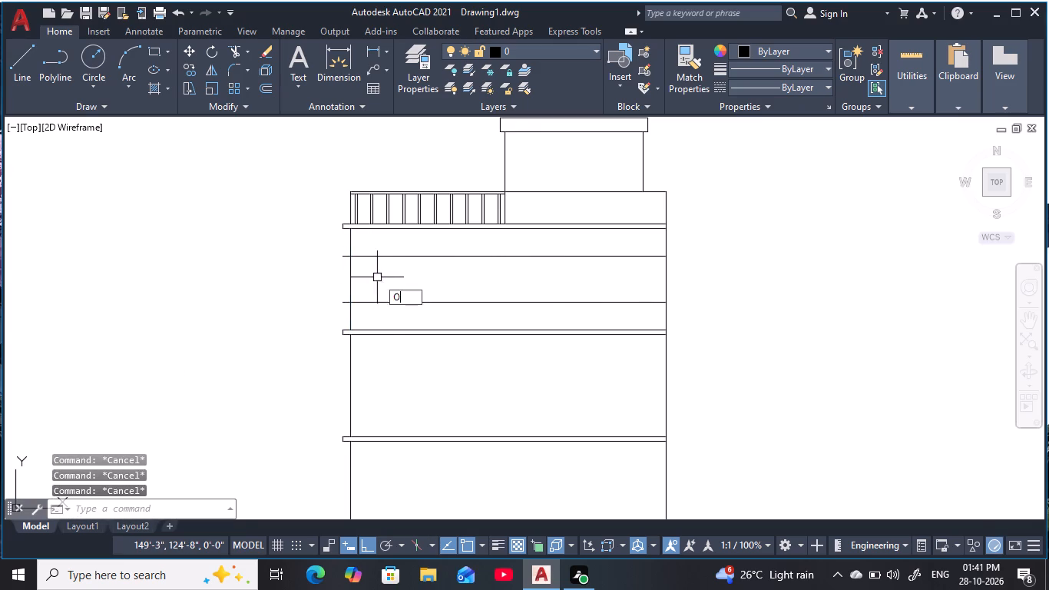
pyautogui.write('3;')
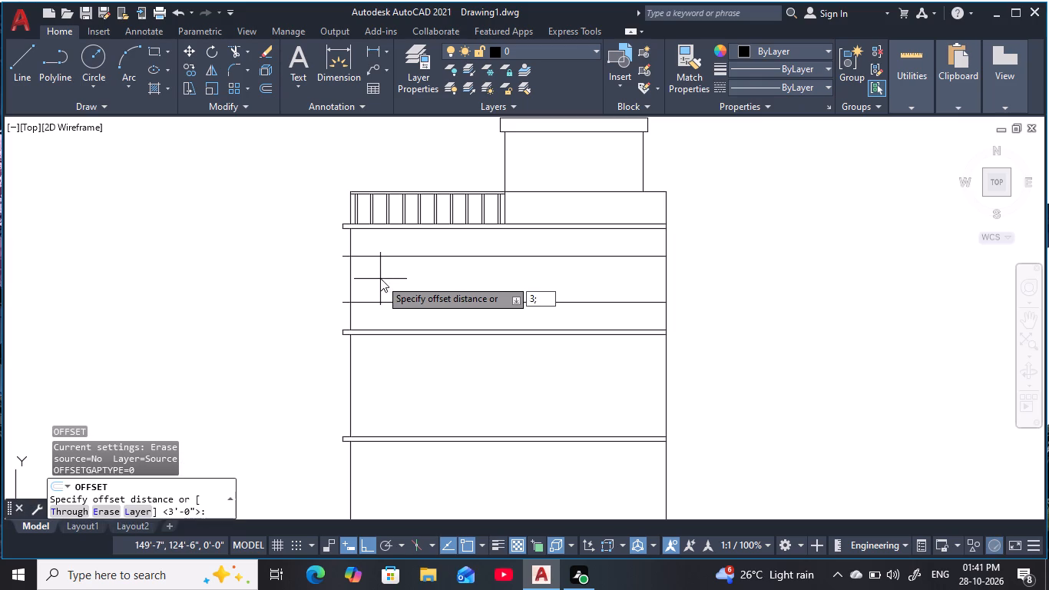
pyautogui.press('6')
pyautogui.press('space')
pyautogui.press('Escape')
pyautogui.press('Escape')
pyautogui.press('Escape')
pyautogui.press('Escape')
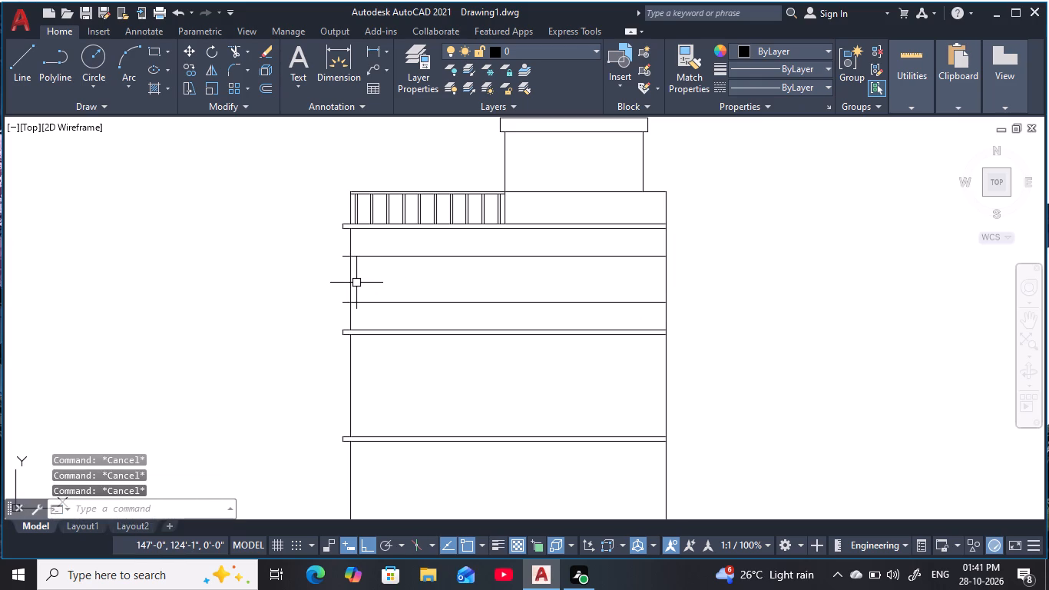
# Offset the top storey's left wall line 3'-6" inward.
pyautogui.press('o')
pyautogui.press('space')
pyautogui.press('3')
pyautogui.press("'")
pyautogui.press('6')
pyautogui.press('space')
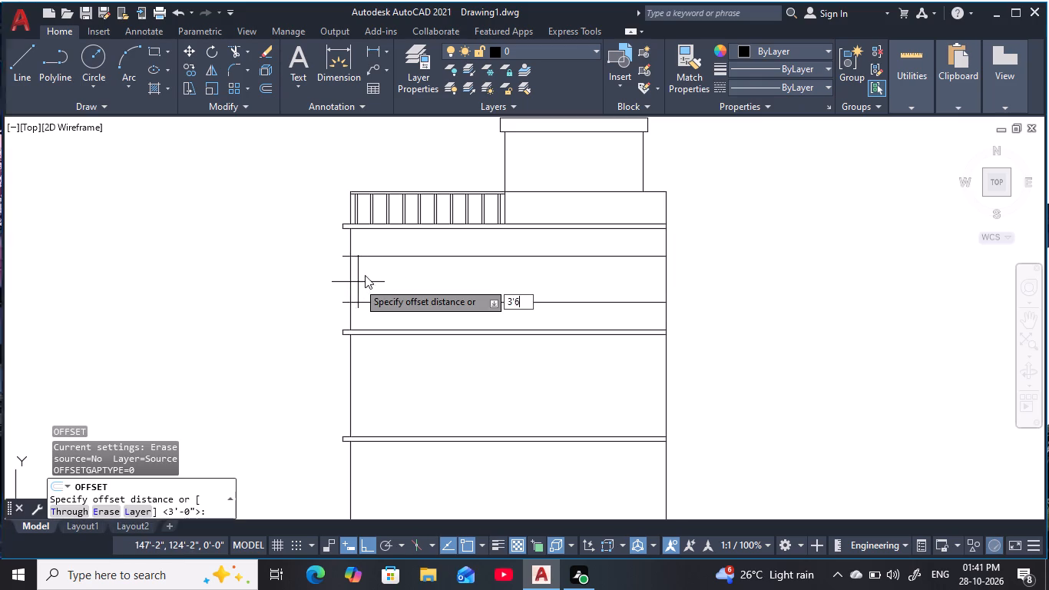
pyautogui.click(346, 291)
pyautogui.click(487, 291)
pyautogui.press('Escape')
pyautogui.press('Escape')
pyautogui.press('Escape')
pyautogui.press('Escape')
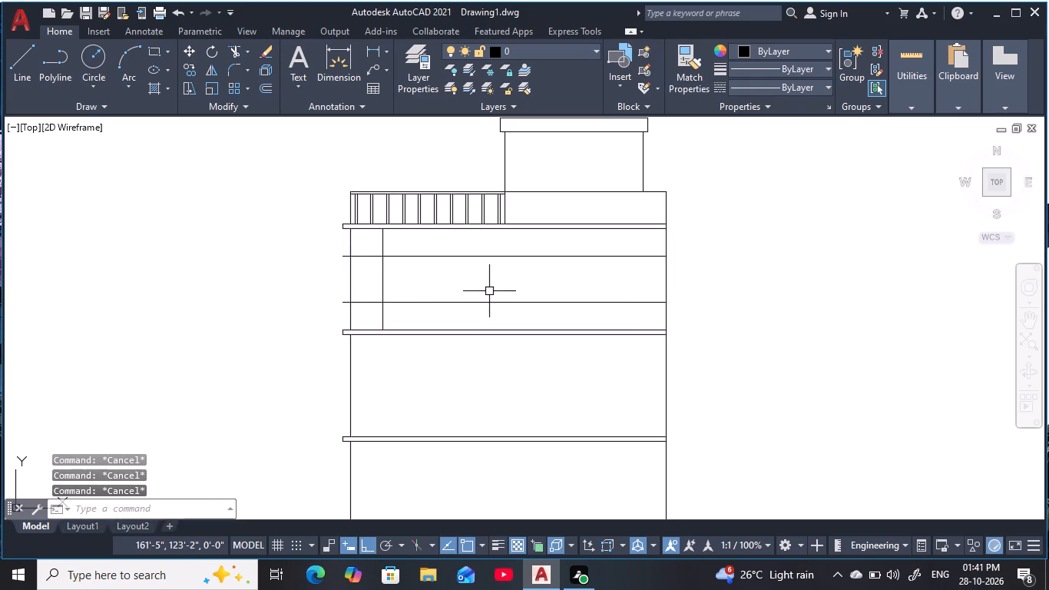
pyautogui.press('Escape')
pyautogui.press('Escape')
pyautogui.press('Escape')
# Offset the new vertical line in the top storey 4' further inward from the left wall.
pyautogui.write("O 4'")
pyautogui.press('space')
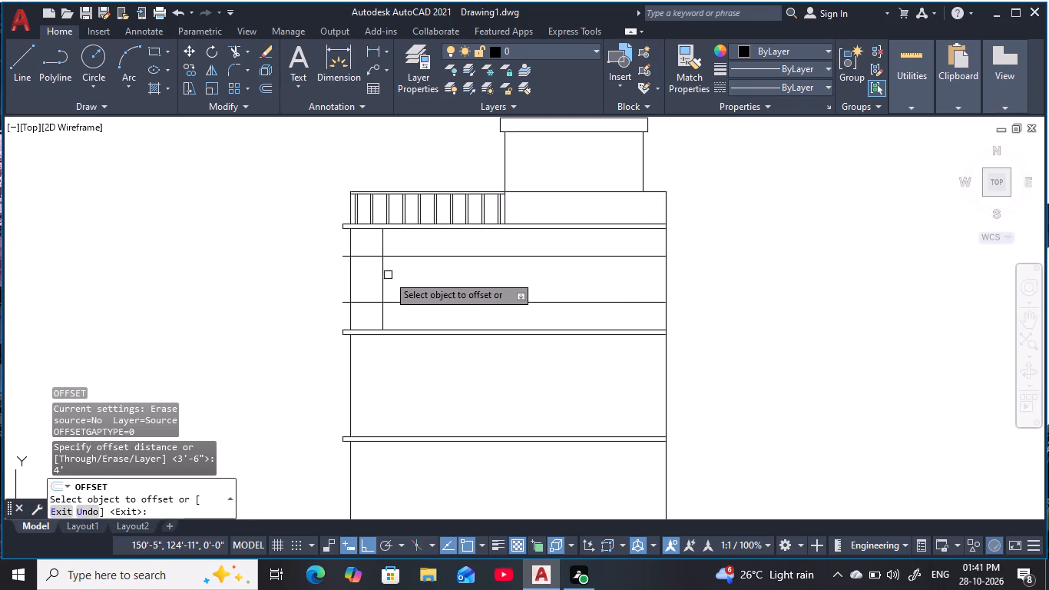
pyautogui.click(386, 275)
pyautogui.click(515, 276)
pyautogui.press('Escape')
pyautogui.press('Escape')
pyautogui.press('Escape')
pyautogui.press('Escape')
# Trim the horizontal and vertical lines around the crossing area to leave a 4' by 5' window rectangle in the top storey.
pyautogui.press('t')
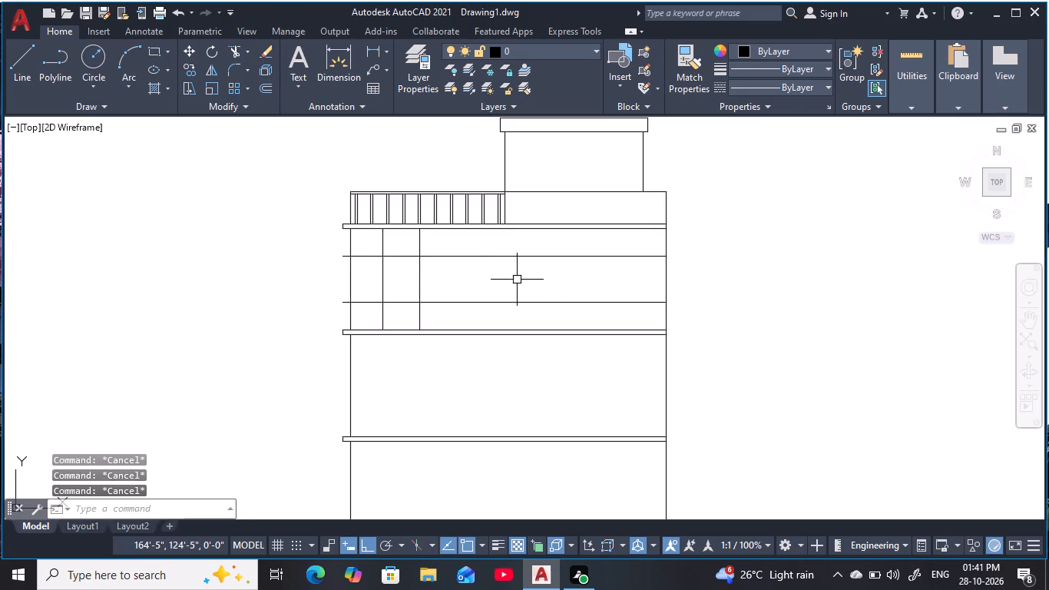
pyautogui.write('R')
pyautogui.press('space')
pyautogui.moveTo(439, 245); pyautogui.dragTo(441, 311)
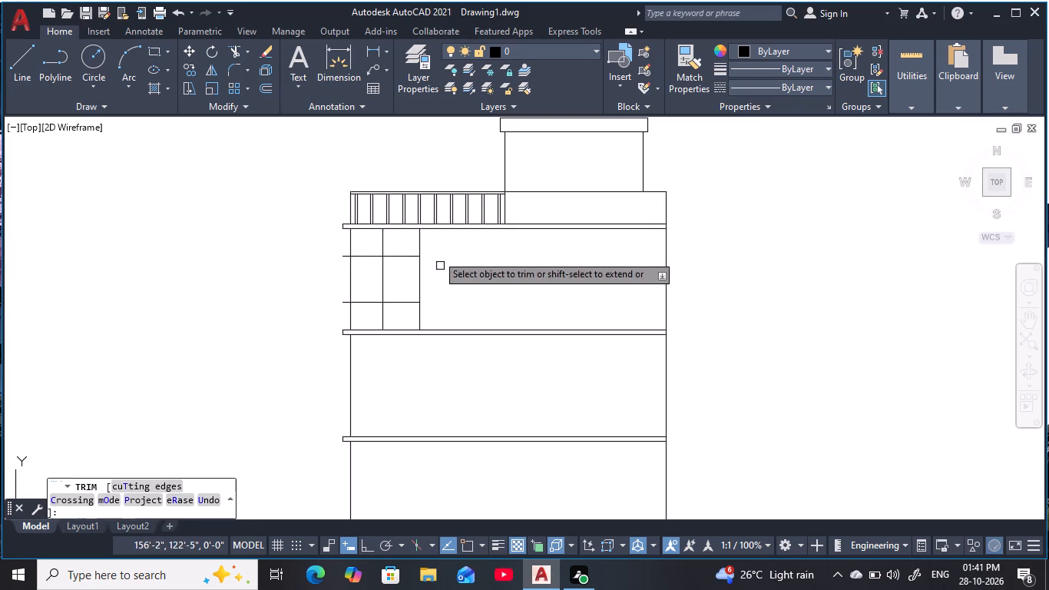
pyautogui.moveTo(435, 247); pyautogui.dragTo(396, 320)
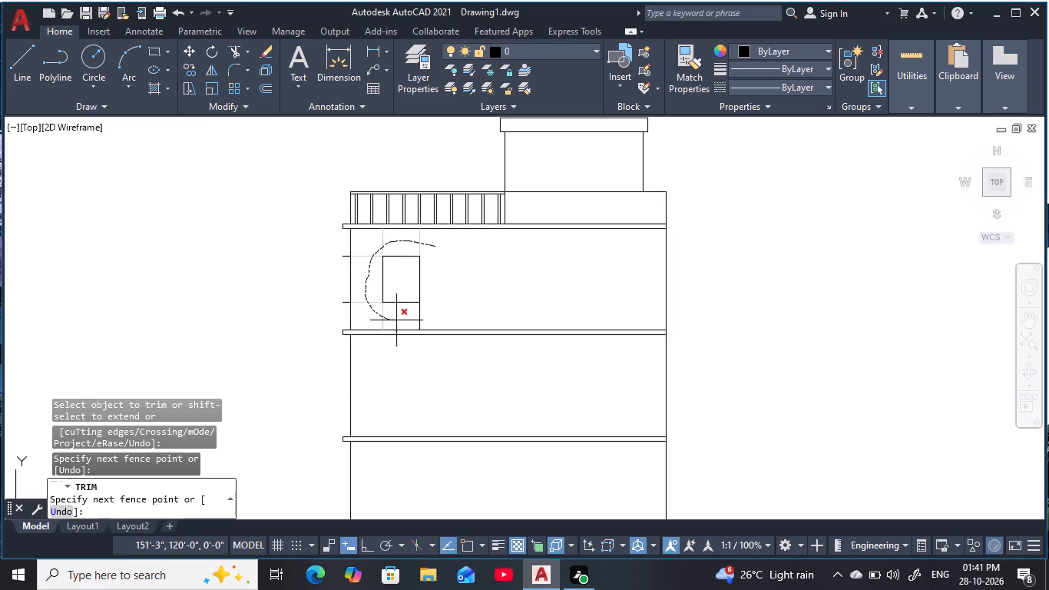
pyautogui.moveTo(396, 320); pyautogui.dragTo(436, 307)
pyautogui.press('Escape')
pyautogui.press('Escape')
pyautogui.press('Escape')
pyautogui.scroll(2, 368, 264)
pyautogui.press('Escape')
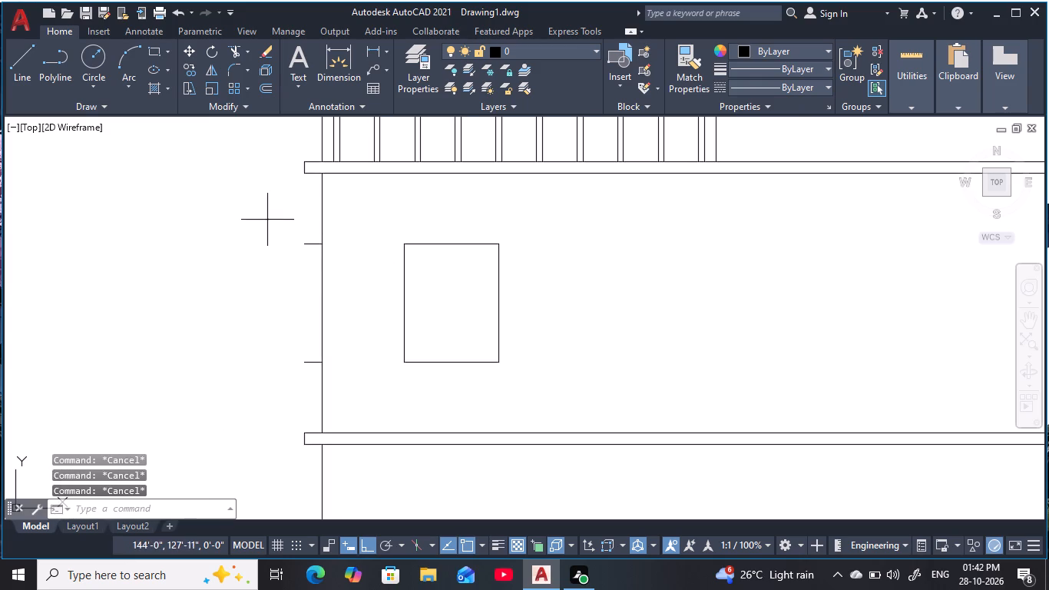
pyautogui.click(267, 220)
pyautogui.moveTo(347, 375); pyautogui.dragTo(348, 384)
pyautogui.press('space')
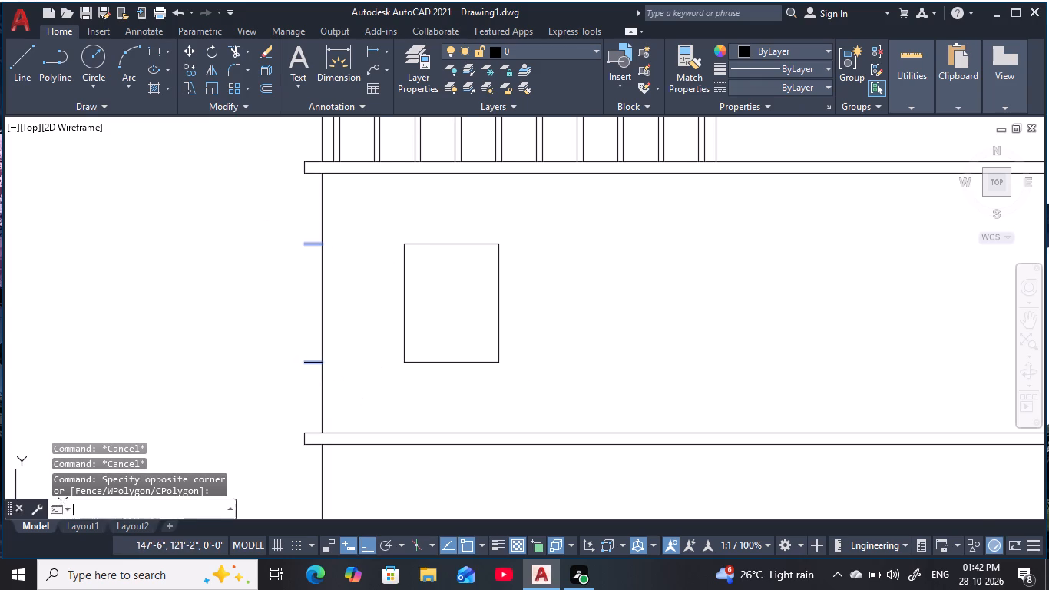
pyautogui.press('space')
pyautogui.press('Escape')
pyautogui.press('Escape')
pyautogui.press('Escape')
# Erase the two short horizontal stubs projecting outside the top storey's left wall.
pyautogui.click(290, 238)
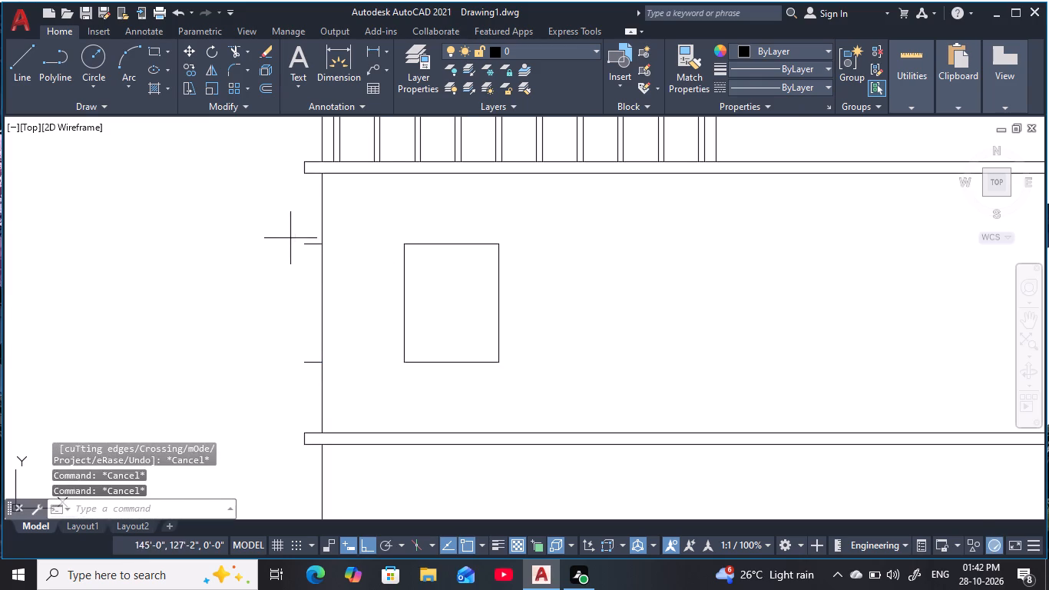
pyautogui.click(334, 389)
pyautogui.press('e')
pyautogui.press('space')
pyautogui.press('Escape')
pyautogui.press('Escape')
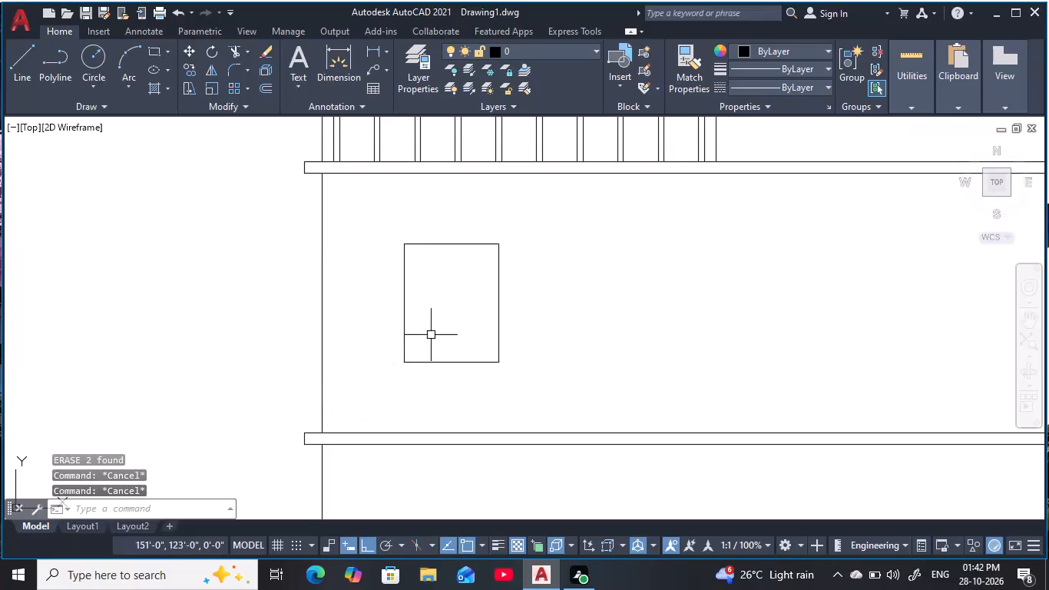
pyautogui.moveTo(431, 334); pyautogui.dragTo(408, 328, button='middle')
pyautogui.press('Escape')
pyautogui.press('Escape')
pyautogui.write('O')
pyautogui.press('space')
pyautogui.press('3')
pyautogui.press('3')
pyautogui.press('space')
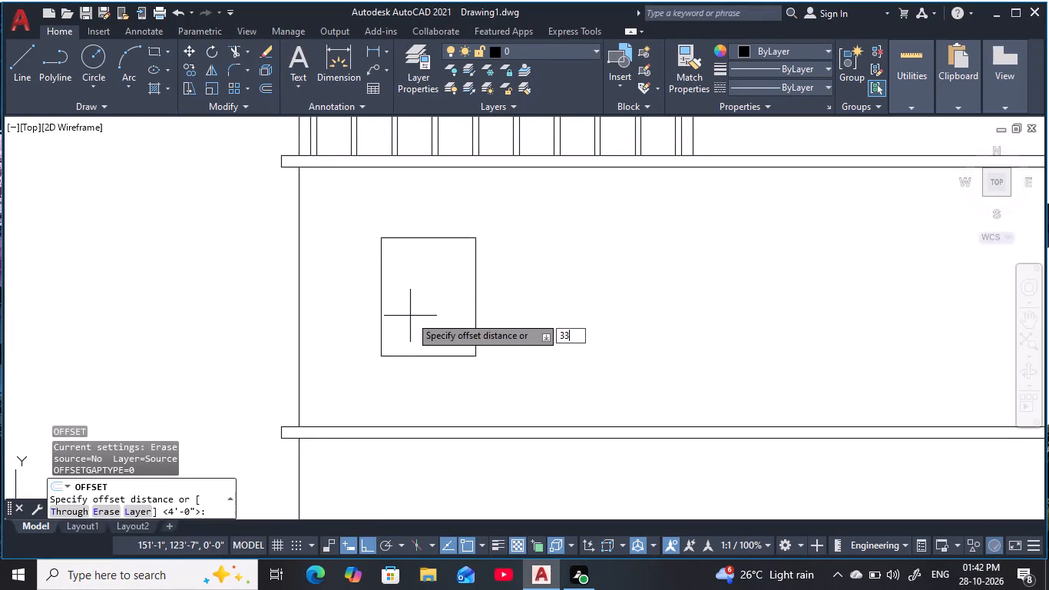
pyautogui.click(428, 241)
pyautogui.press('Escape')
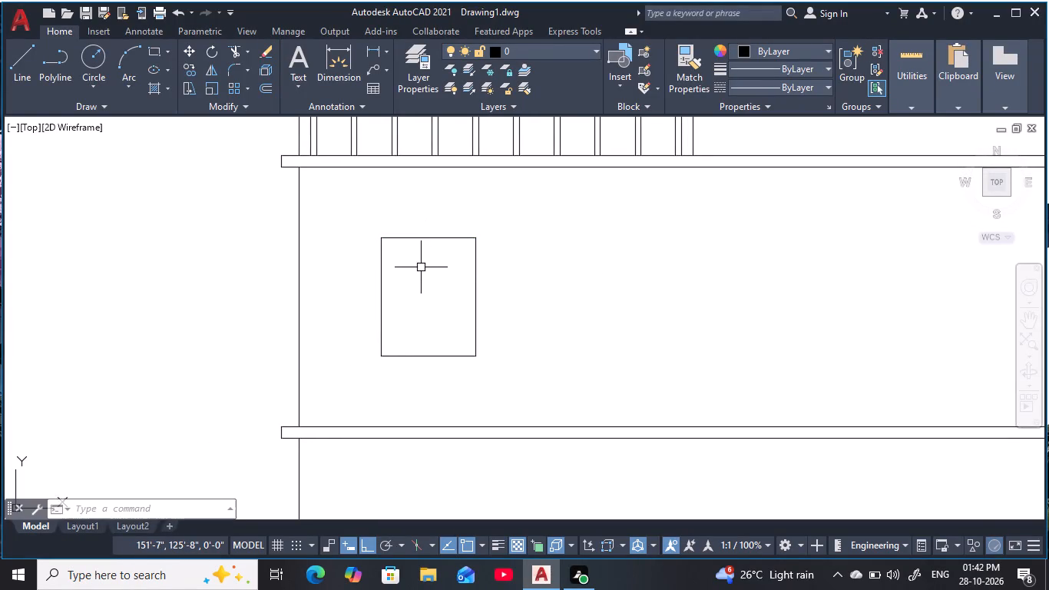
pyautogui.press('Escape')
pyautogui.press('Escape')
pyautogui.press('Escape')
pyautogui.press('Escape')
# Offset all four sides of the window rectangle 3" inward for its frame.
pyautogui.write('O')
pyautogui.press('space')
pyautogui.press('3')
pyautogui.press('space')
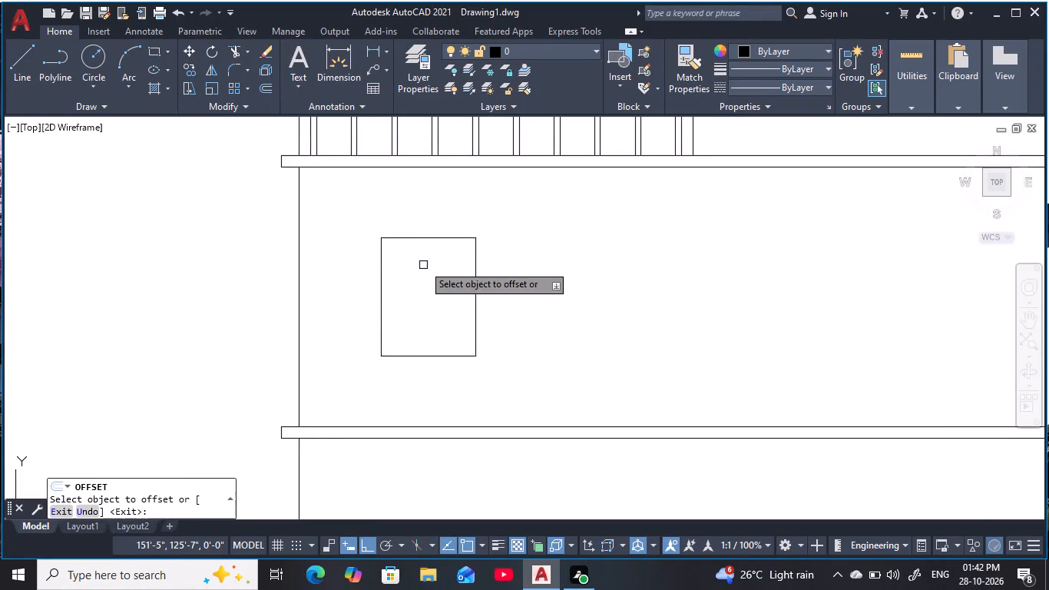
pyautogui.click(438, 239)
pyautogui.click(437, 278)
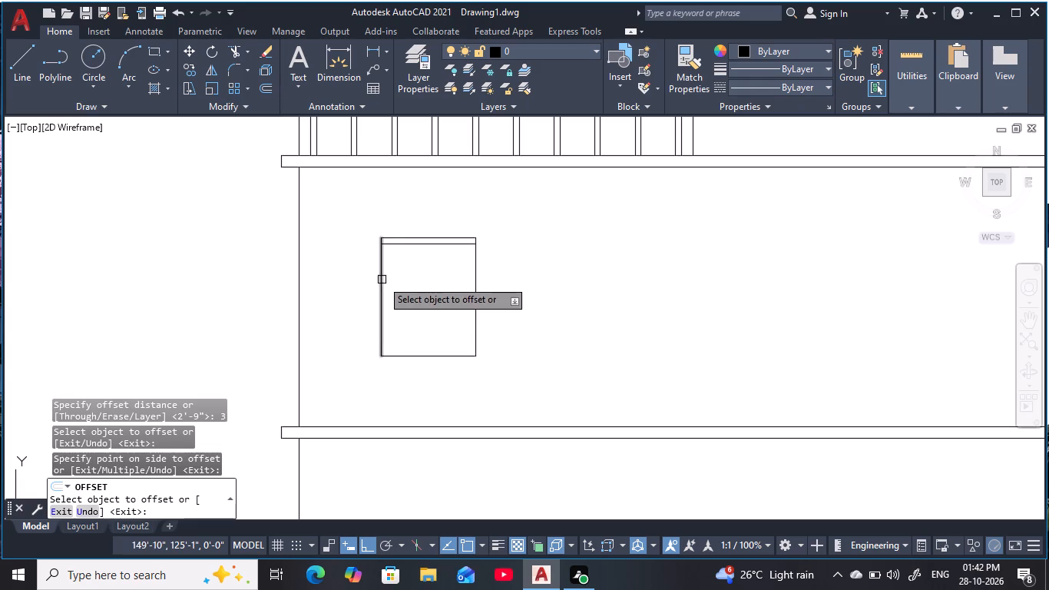
pyautogui.click(382, 280)
pyautogui.click(425, 287)
pyautogui.click(473, 291)
pyautogui.click(448, 291)
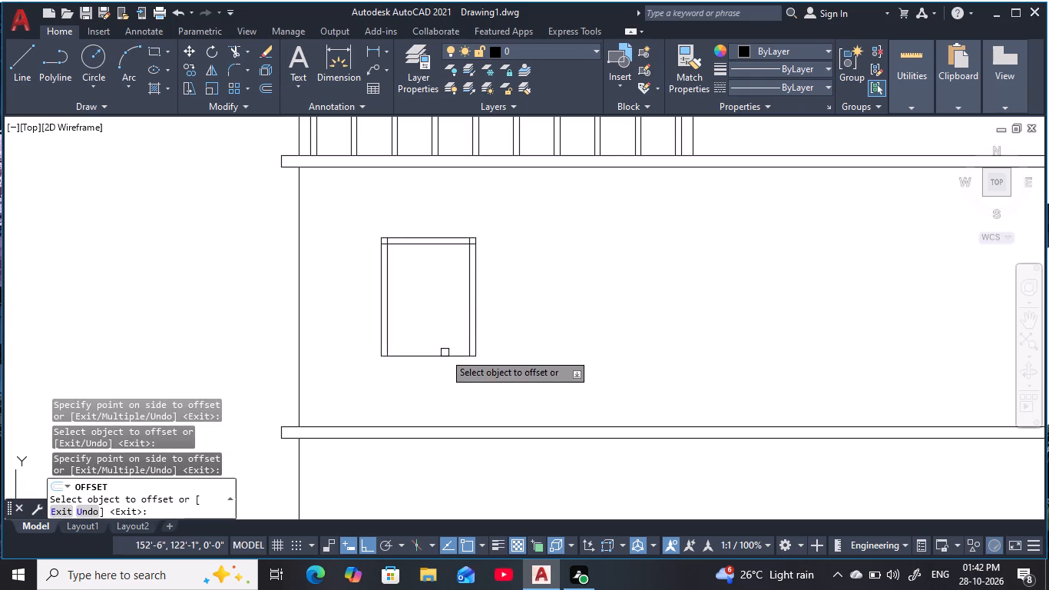
pyautogui.click(444, 353)
pyautogui.click(449, 310)
pyautogui.moveTo(451, 307); pyautogui.dragTo(475, 326, button='middle')
pyautogui.press('Escape')
pyautogui.press('Escape')
# Trim the overlapping inner frame lines at all four corners of the window.
pyautogui.scroll(1, 467, 311)
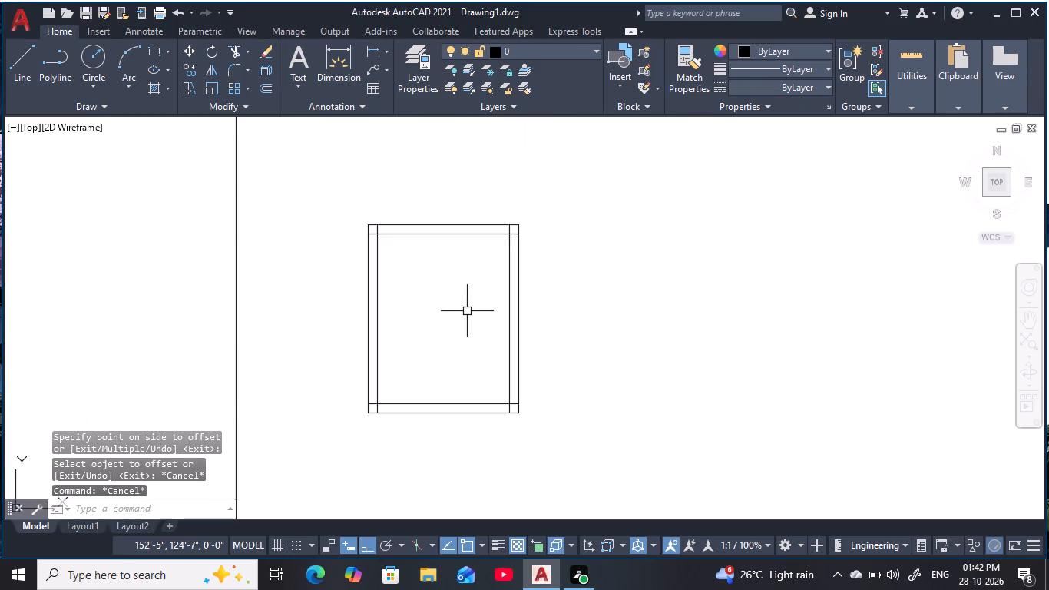
pyautogui.middleClick(467, 311)
pyautogui.press('Escape')
pyautogui.scroll(1, 467, 311)
pyautogui.press('Escape')
pyautogui.press('Escape')
pyautogui.write('TR')
pyautogui.press('space')
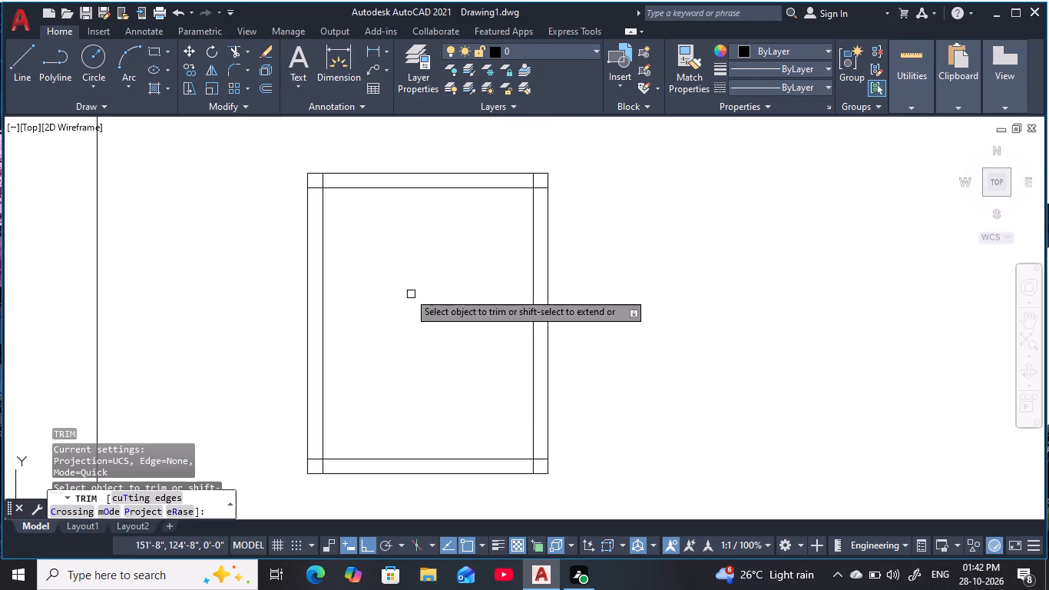
pyautogui.scroll(2, 324, 186)
pyautogui.moveTo(324, 173); pyautogui.dragTo(296, 197)
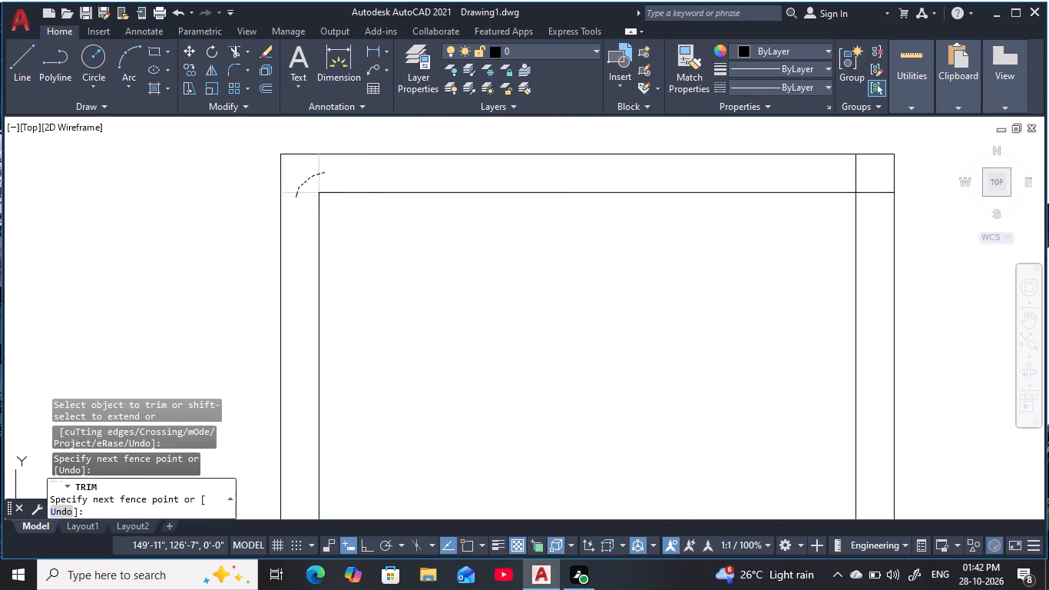
pyautogui.moveTo(571, 235); pyautogui.dragTo(361, 259, button='middle')
pyautogui.moveTo(630, 204); pyautogui.dragTo(672, 234)
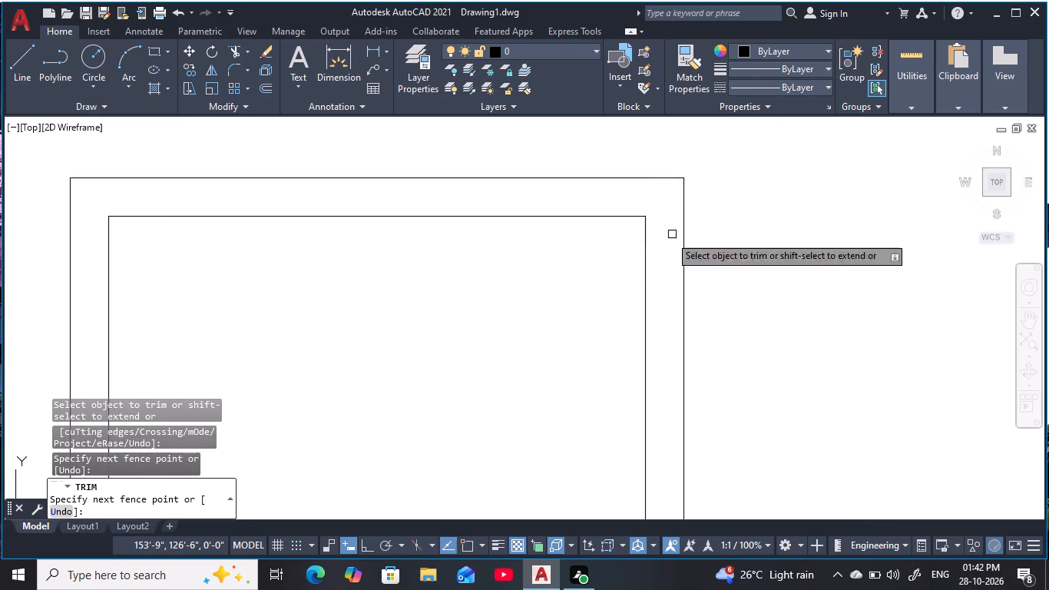
pyautogui.scroll(-1, 531, 362)
pyautogui.moveTo(539, 358); pyautogui.dragTo(622, 238, button='middle')
pyautogui.scroll(-2, 631, 306)
pyautogui.moveTo(634, 347); pyautogui.dragTo(620, 289, button='middle')
pyautogui.scroll(3, 647, 370)
pyautogui.moveTo(641, 343); pyautogui.dragTo(604, 370)
pyautogui.moveTo(533, 367); pyautogui.dragTo(723, 373, button='middle')
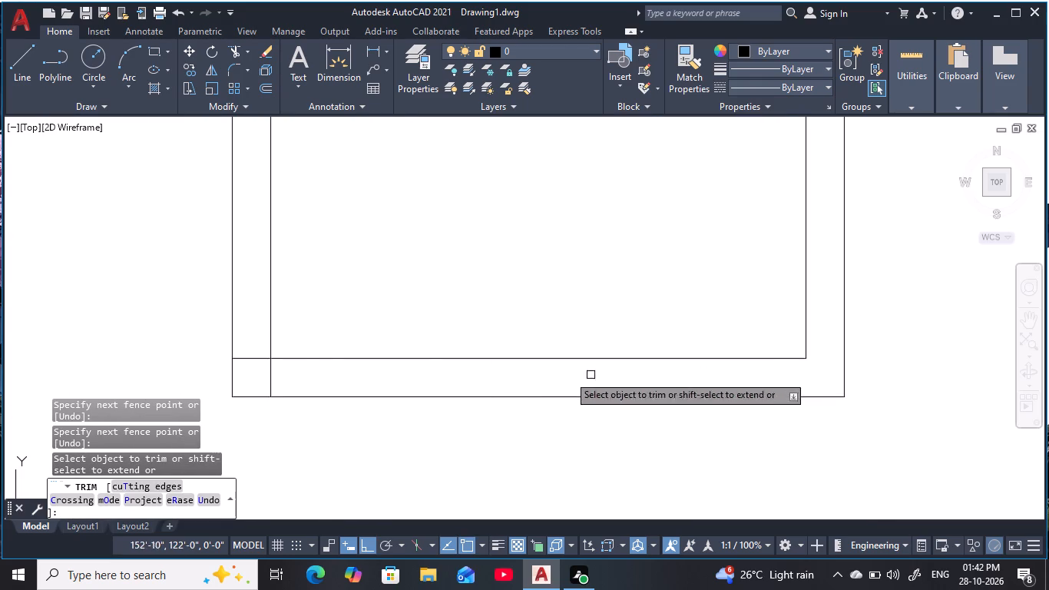
pyautogui.moveTo(253, 348); pyautogui.dragTo(282, 380)
pyautogui.scroll(-3, 394, 289)
pyautogui.moveTo(403, 292); pyautogui.dragTo(406, 304, button='middle')
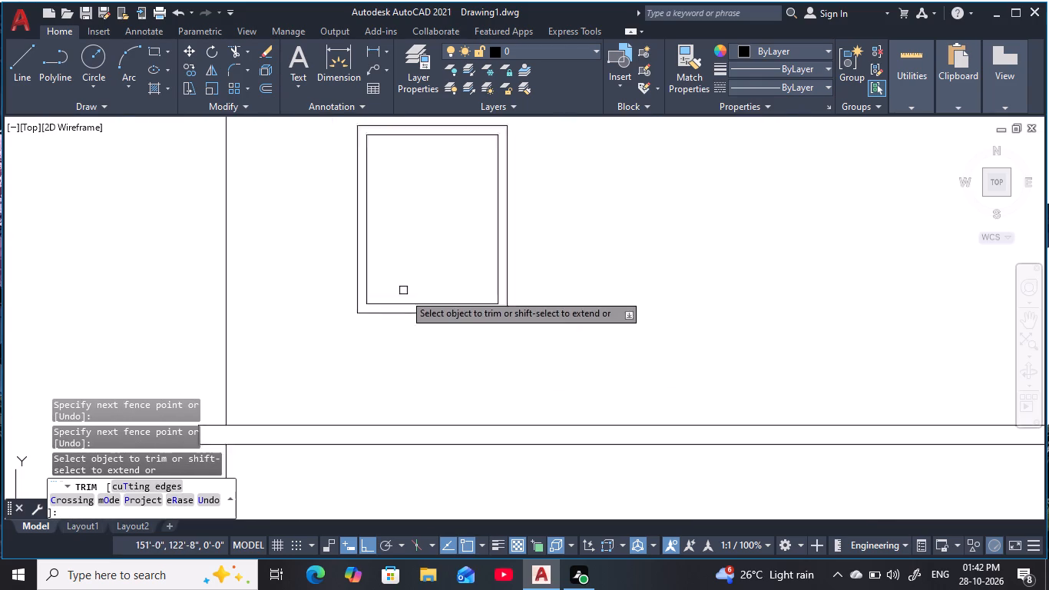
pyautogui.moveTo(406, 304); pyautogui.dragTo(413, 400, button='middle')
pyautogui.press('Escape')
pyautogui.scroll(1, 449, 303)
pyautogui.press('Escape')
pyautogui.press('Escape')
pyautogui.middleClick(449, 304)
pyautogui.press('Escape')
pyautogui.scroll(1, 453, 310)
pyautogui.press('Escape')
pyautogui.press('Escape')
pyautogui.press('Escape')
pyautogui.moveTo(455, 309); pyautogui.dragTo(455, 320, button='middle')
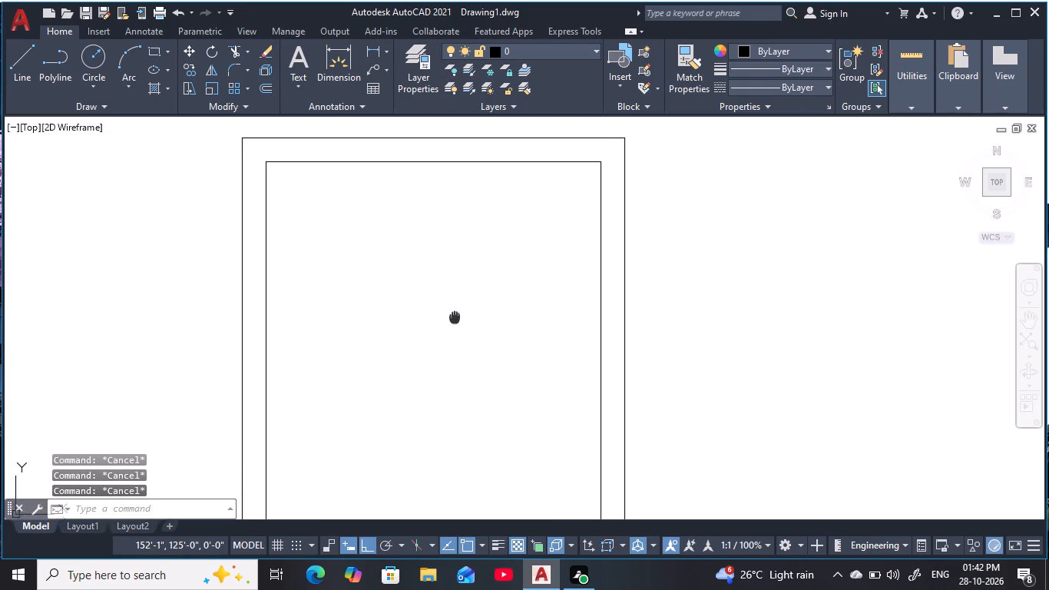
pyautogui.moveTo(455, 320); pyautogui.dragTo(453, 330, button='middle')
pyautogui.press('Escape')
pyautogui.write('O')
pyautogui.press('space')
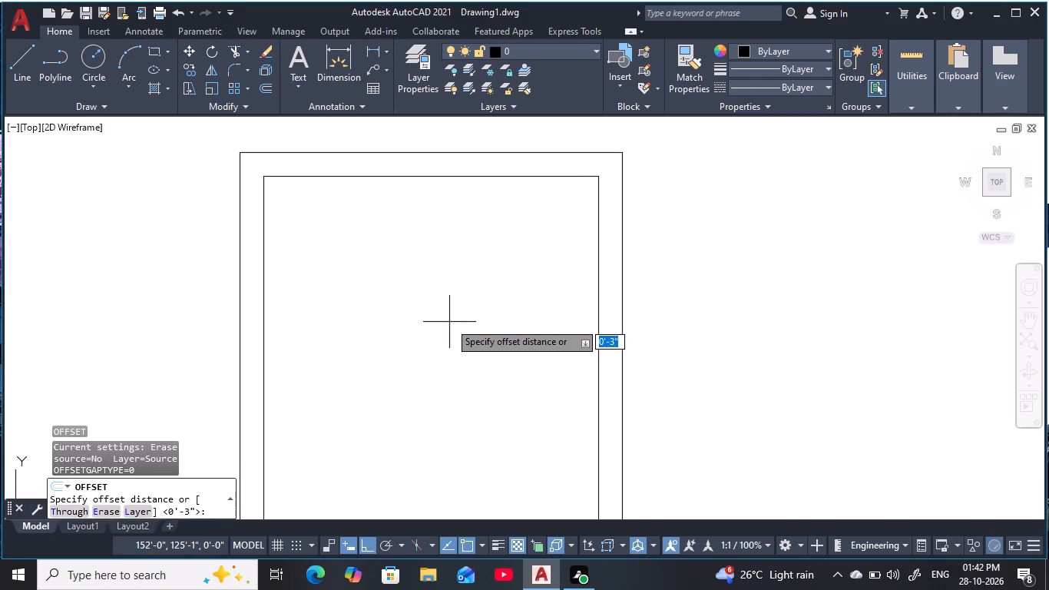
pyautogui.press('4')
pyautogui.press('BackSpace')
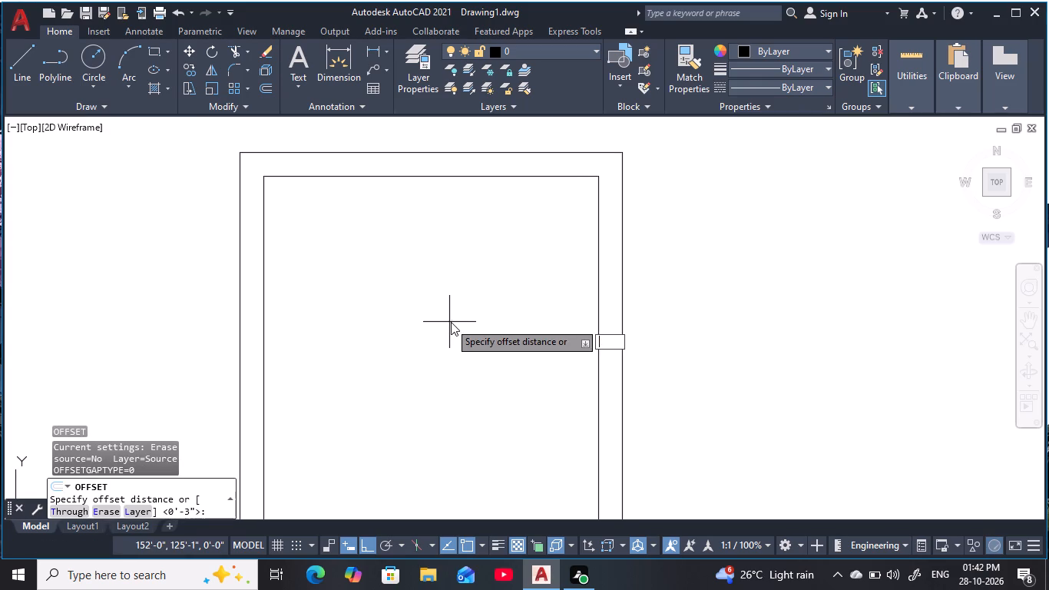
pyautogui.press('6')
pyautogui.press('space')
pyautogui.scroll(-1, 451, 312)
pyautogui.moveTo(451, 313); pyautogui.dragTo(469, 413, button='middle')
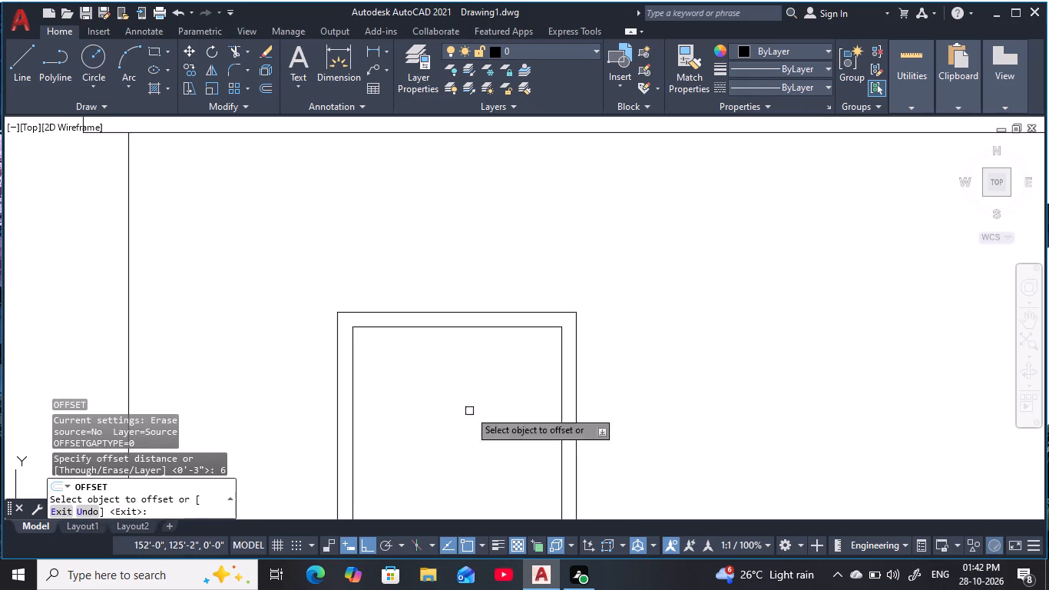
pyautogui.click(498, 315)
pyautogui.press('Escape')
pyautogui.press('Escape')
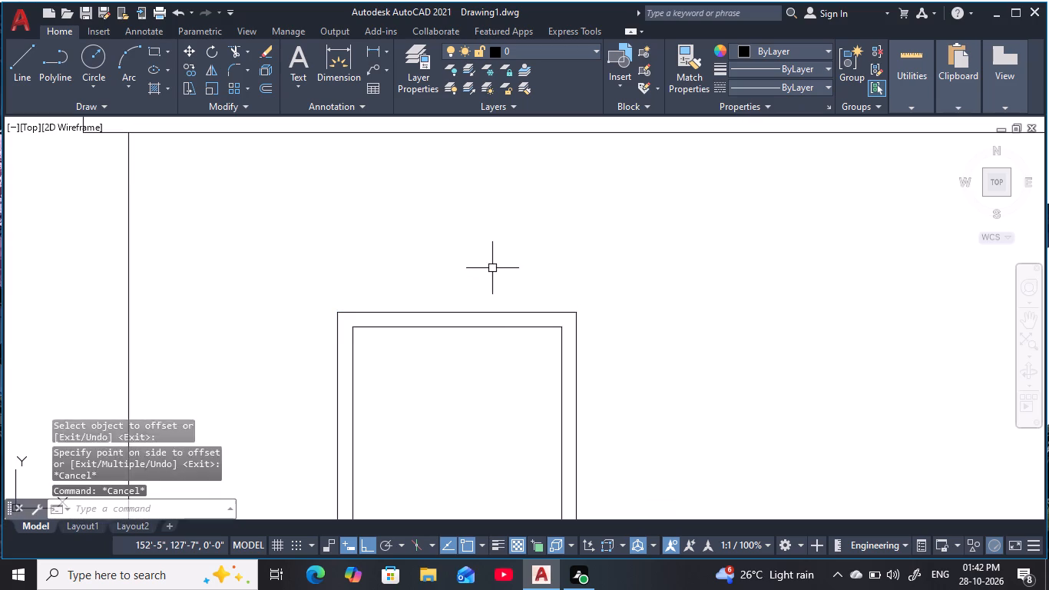
# Offset the window's outer top line 4" upward for the lintel's top edge.
pyautogui.press('Escape')
pyautogui.press('Escape')
pyautogui.write('O')
pyautogui.press('space')
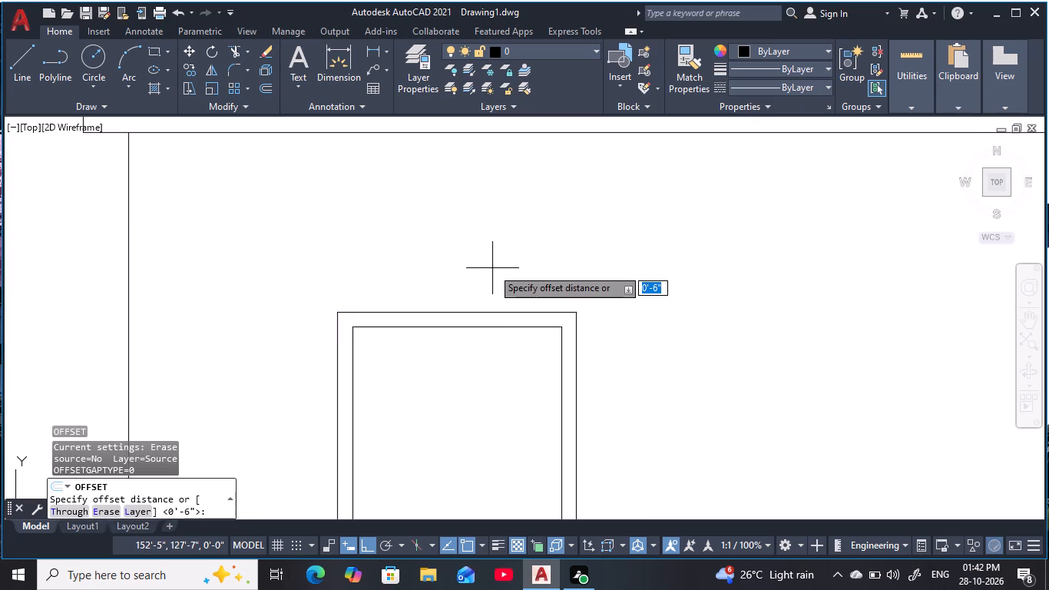
pyautogui.write('4')
pyautogui.press('space')
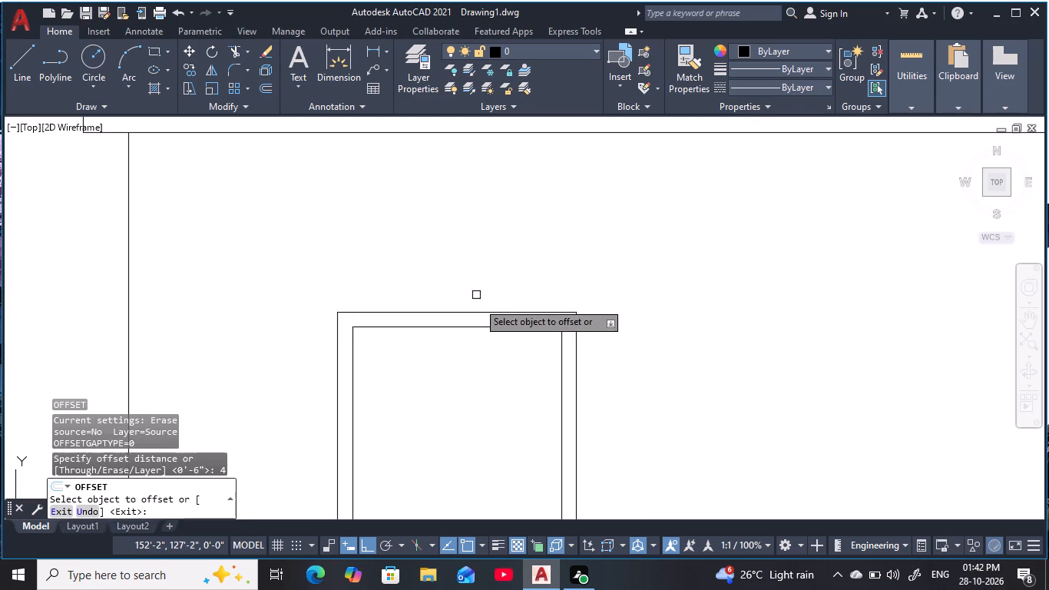
pyautogui.click(478, 314)
pyautogui.click(479, 250)
pyautogui.press('Escape')
pyautogui.press('Escape')
pyautogui.press('Escape')
pyautogui.press('Escape')
pyautogui.press('Escape')
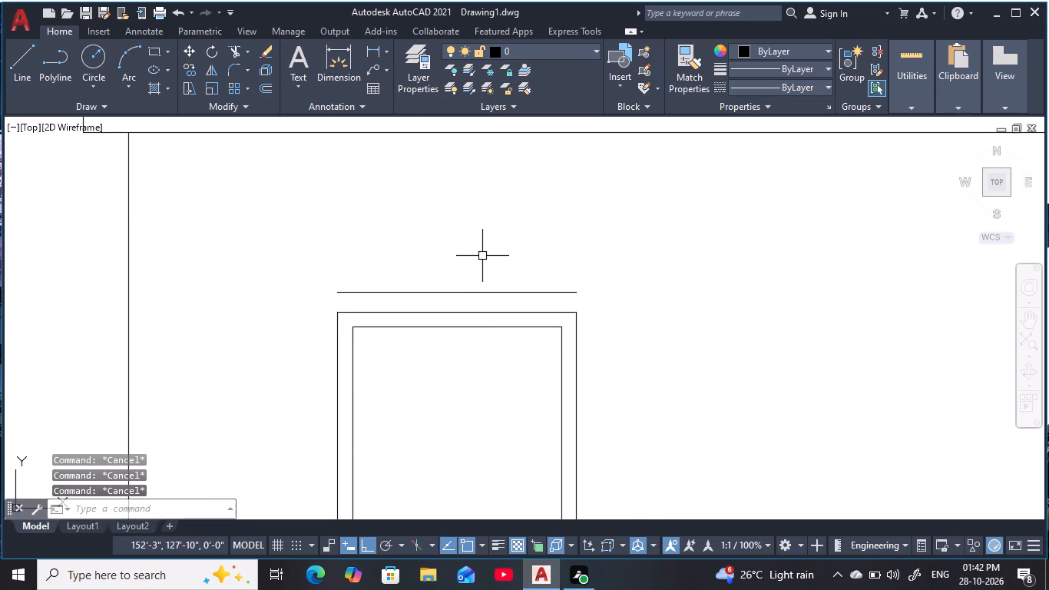
# Offset the window's outer left and right sides 3" outward for the lintel ends.
pyautogui.write('O')
pyautogui.press('space')
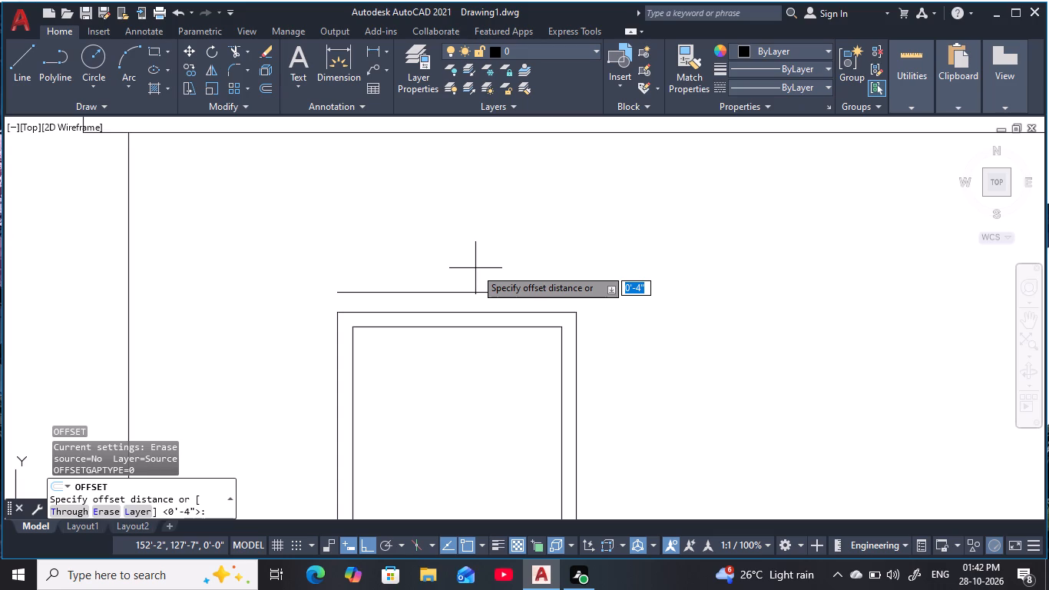
pyautogui.write('3')
pyautogui.press('space')
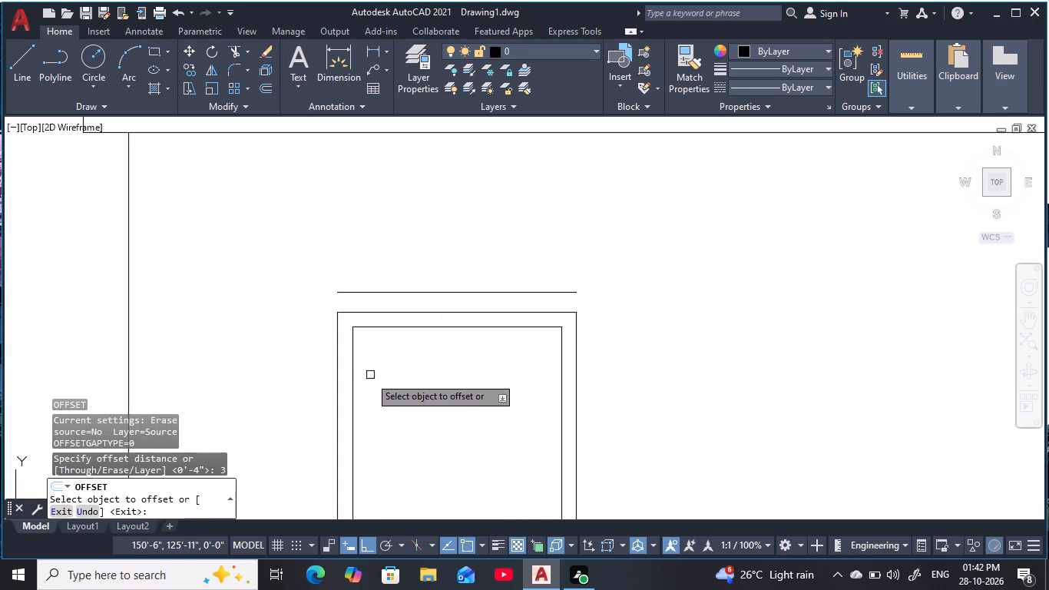
pyautogui.click(340, 380)
pyautogui.click(260, 386)
pyautogui.click(574, 403)
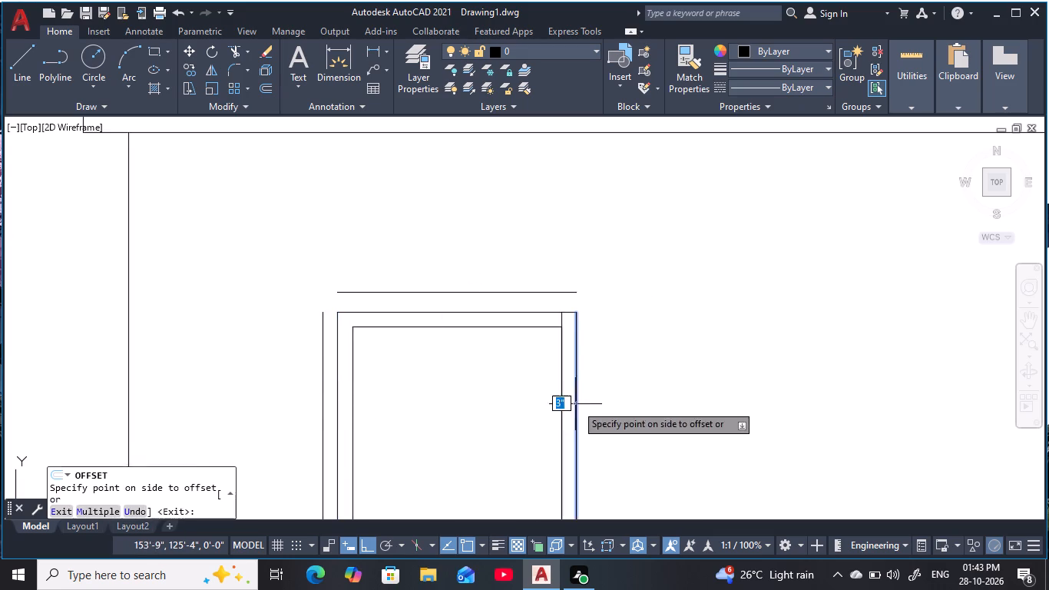
pyautogui.click(661, 389)
pyautogui.press('Escape')
pyautogui.press('Escape')
pyautogui.press('Escape')
pyautogui.press('Escape')
pyautogui.press('Escape')
pyautogui.press('Escape')
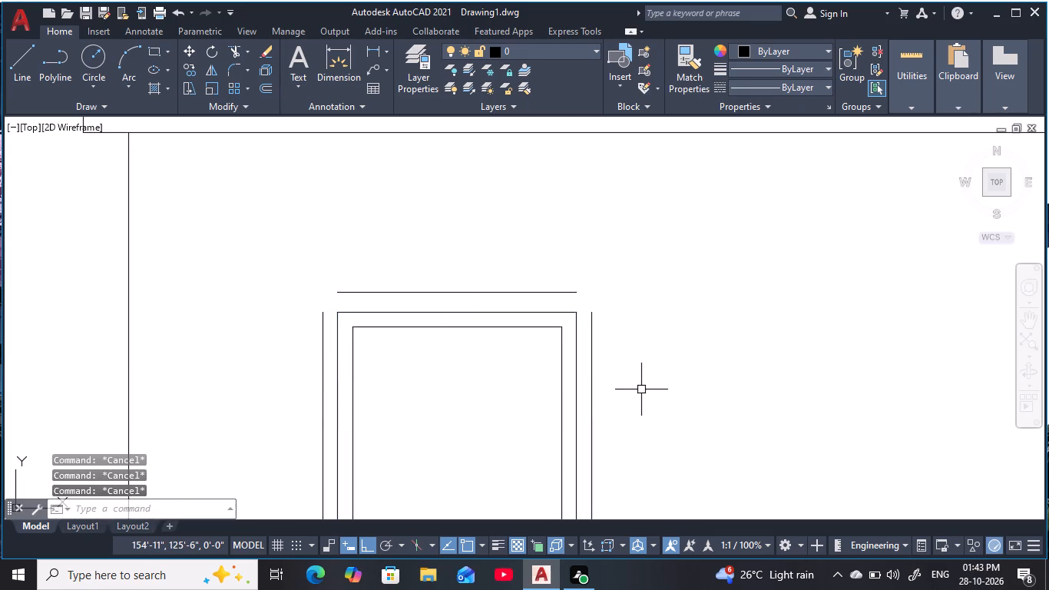
# Draw horizontal lines outward from both ends of the lintel's top line, past the outer vertical offsets.
pyautogui.press('l')
pyautogui.press('space')
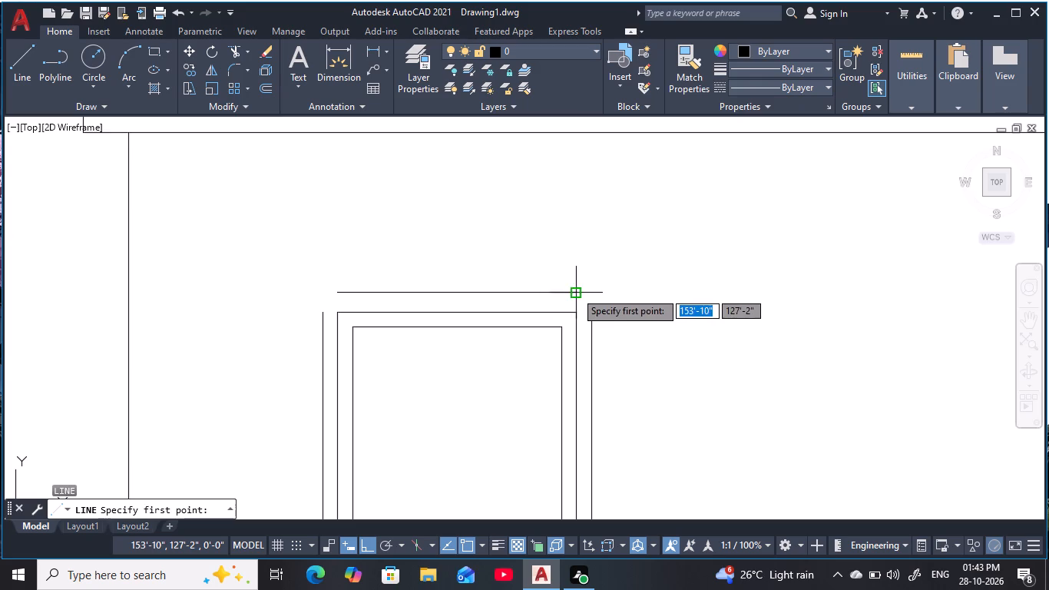
pyautogui.click(575, 291)
pyautogui.click(683, 284)
pyautogui.press('Escape')
pyautogui.press('Escape')
pyautogui.press('Escape')
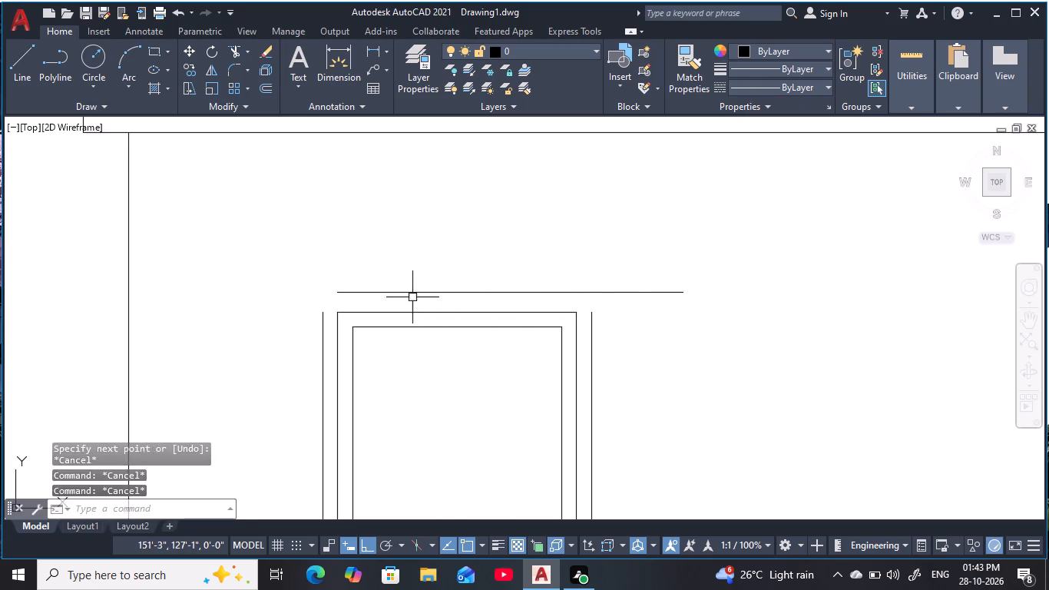
pyautogui.press('space')
pyautogui.click(338, 292)
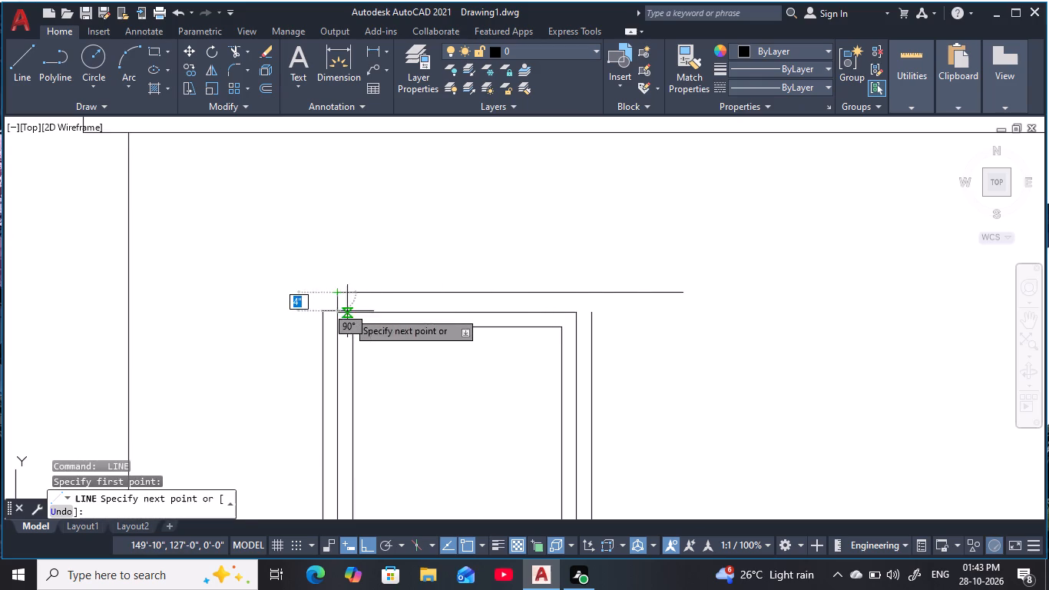
pyautogui.click(273, 288)
pyautogui.press('Escape')
pyautogui.press('Escape')
pyautogui.press('Escape')
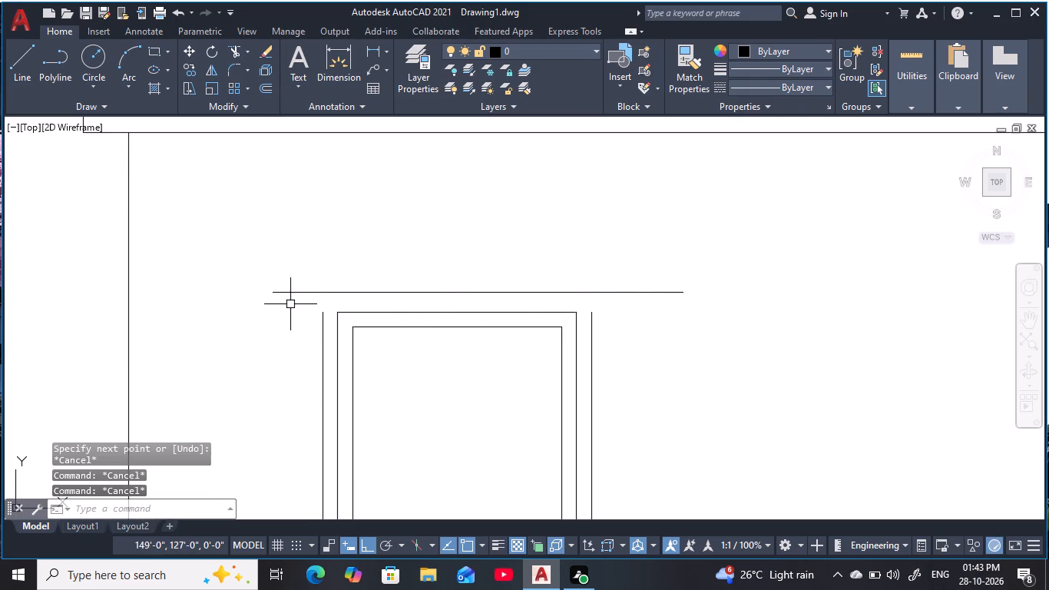
# Extend the two outer vertical lines up to the lintel's top line.
pyautogui.press('e')
pyautogui.write('X')
pyautogui.press('space')
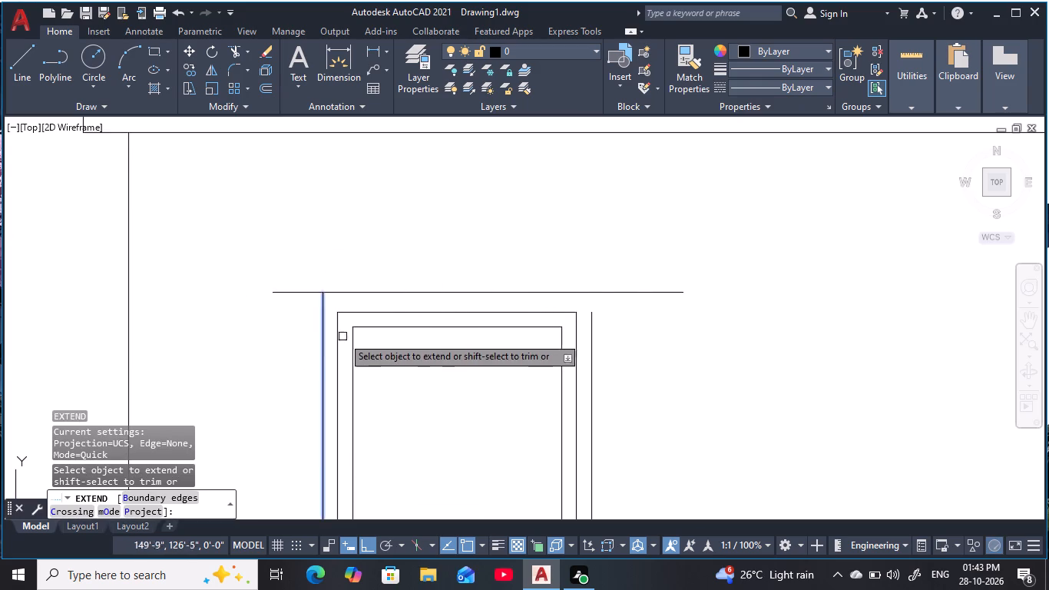
pyautogui.click(322, 340)
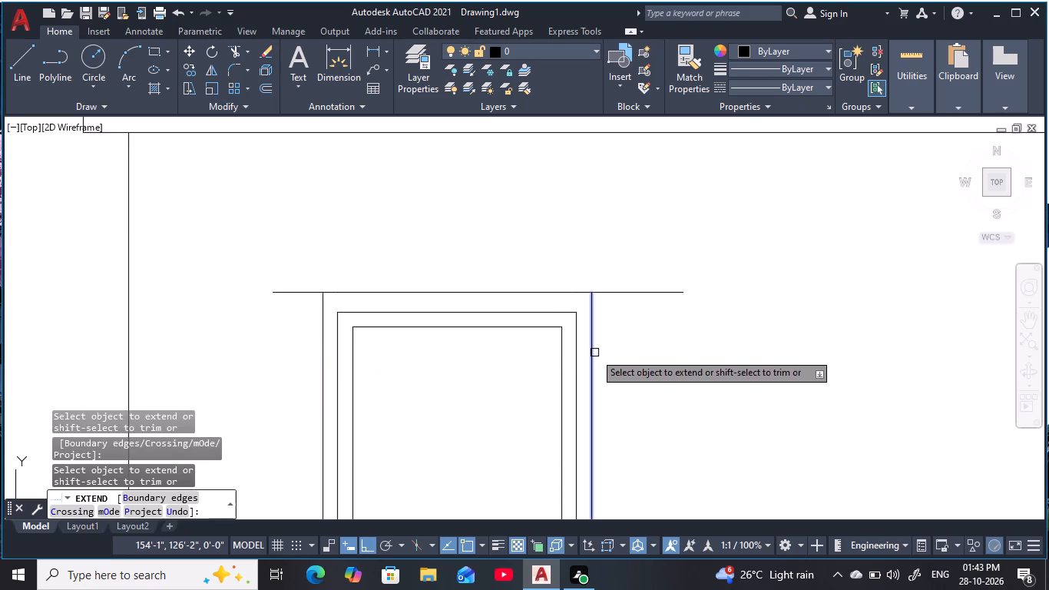
pyautogui.click(594, 353)
pyautogui.press('Escape')
pyautogui.press('Escape')
pyautogui.press('Escape')
pyautogui.press('Escape')
pyautogui.press('Escape')
# Trim the lintel's top line where it overhangs the outer verticals on both sides.
pyautogui.write('TR')
pyautogui.press('space')
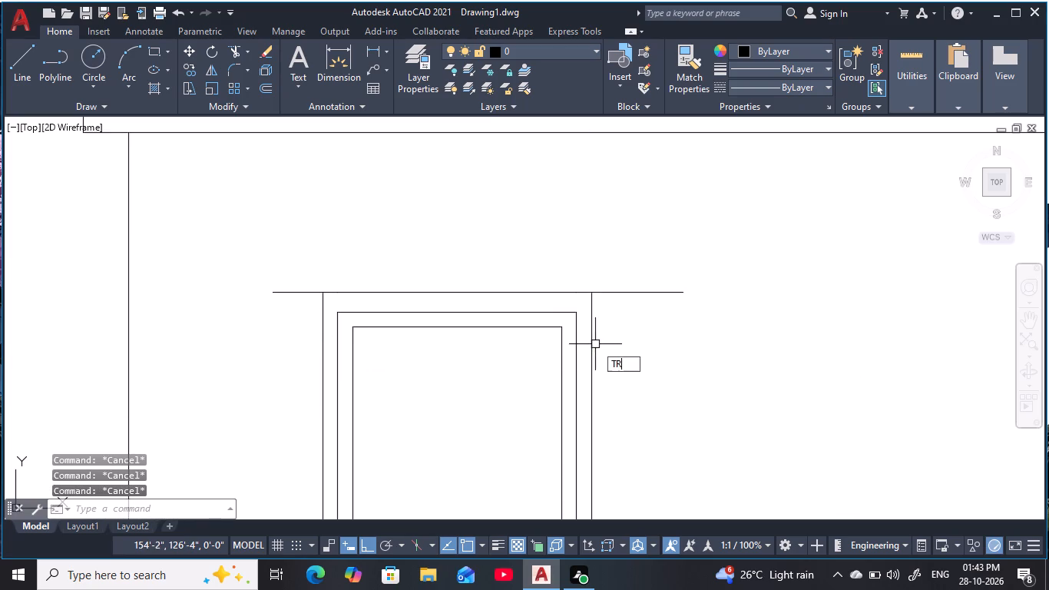
pyautogui.moveTo(613, 307); pyautogui.dragTo(599, 276)
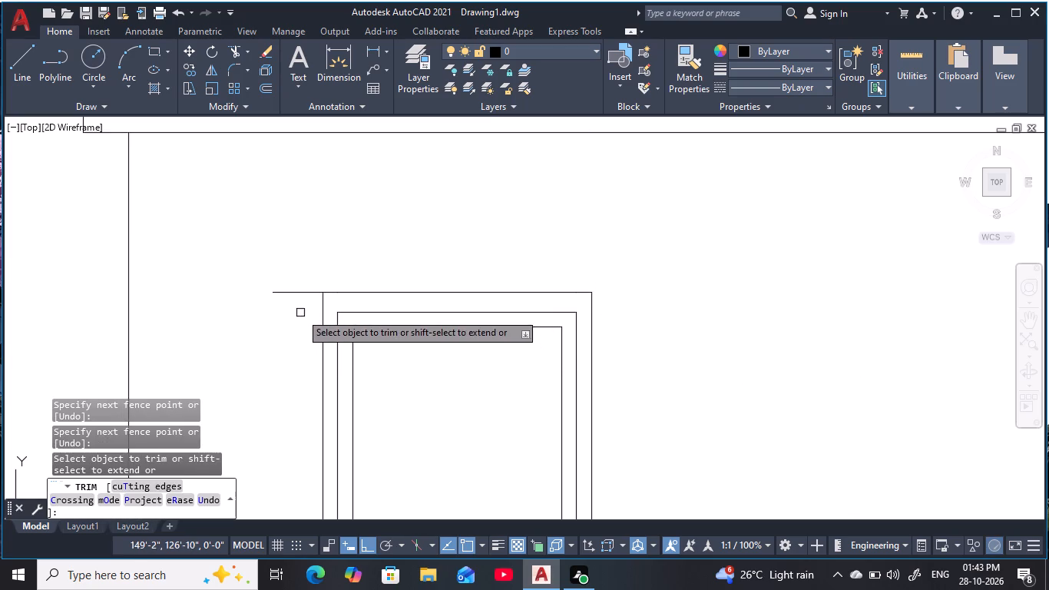
pyautogui.moveTo(299, 308); pyautogui.dragTo(298, 273)
pyautogui.press('Escape')
pyautogui.press('Escape')
pyautogui.press('Escape')
# Extend the window's outer top line to the outer verticals on both sides to form the lintel's bottom edge.
pyautogui.press('e')
pyautogui.press('x')
pyautogui.press('space')
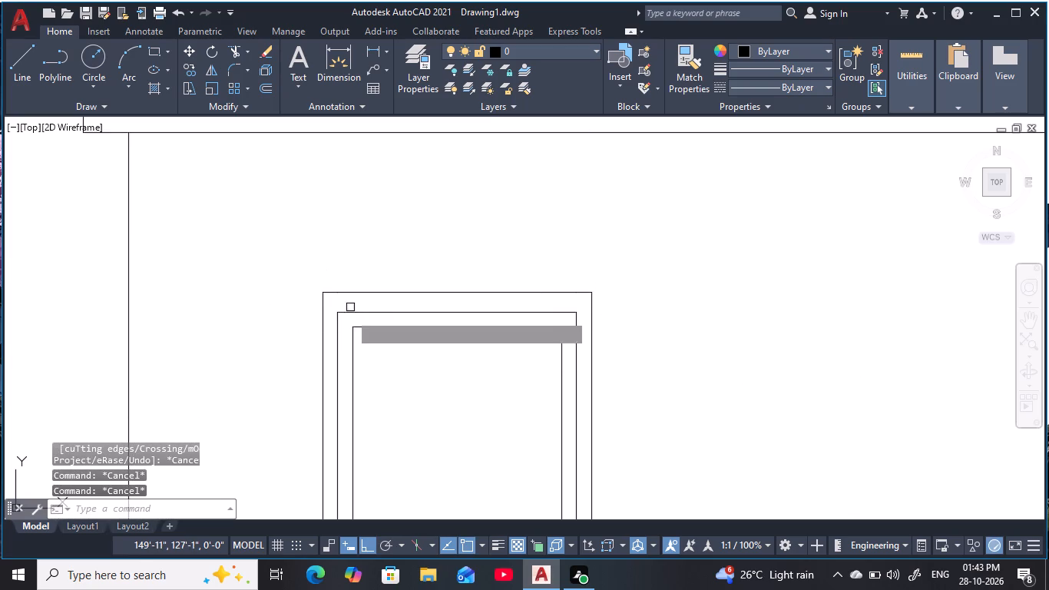
pyautogui.click(355, 311)
pyautogui.click(548, 311)
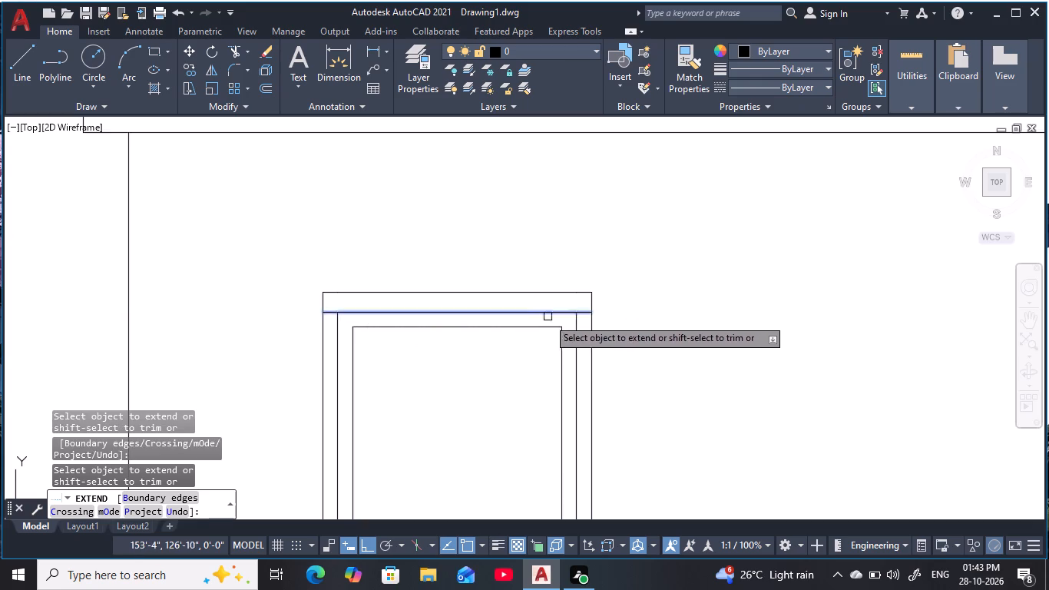
pyautogui.press('Escape')
pyautogui.press('Escape')
# Trim away both outer vertical lines below the lintel so only the lintel projects past the window frame.
pyautogui.moveTo(670, 395); pyautogui.dragTo(655, 347, button='middle')
pyautogui.press('Escape')
pyautogui.press('Escape')
pyautogui.press('t')
pyautogui.press('r')
pyautogui.press('space')
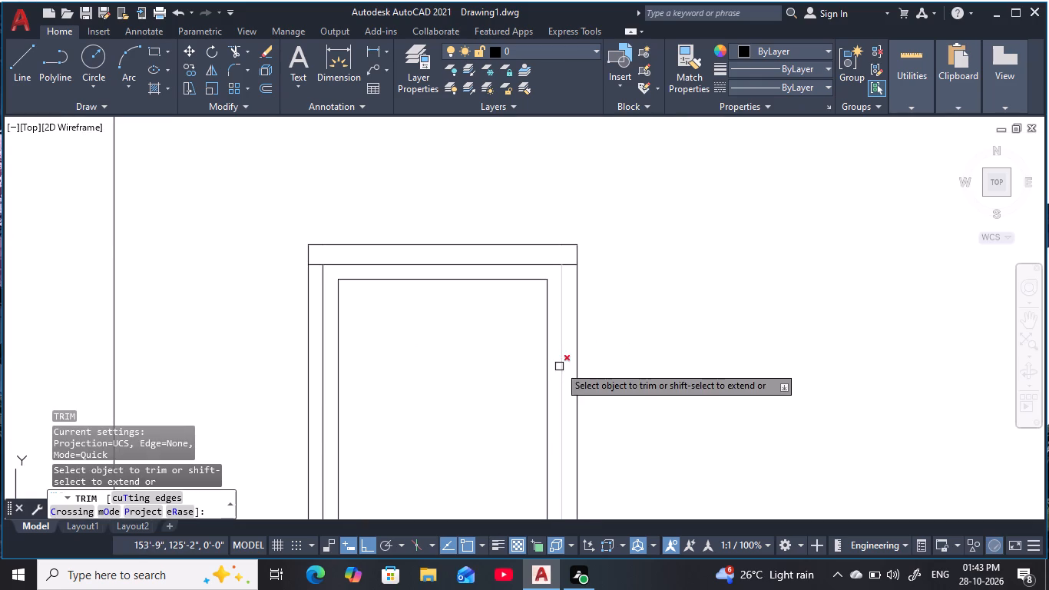
pyautogui.click(574, 367)
pyautogui.click(308, 339)
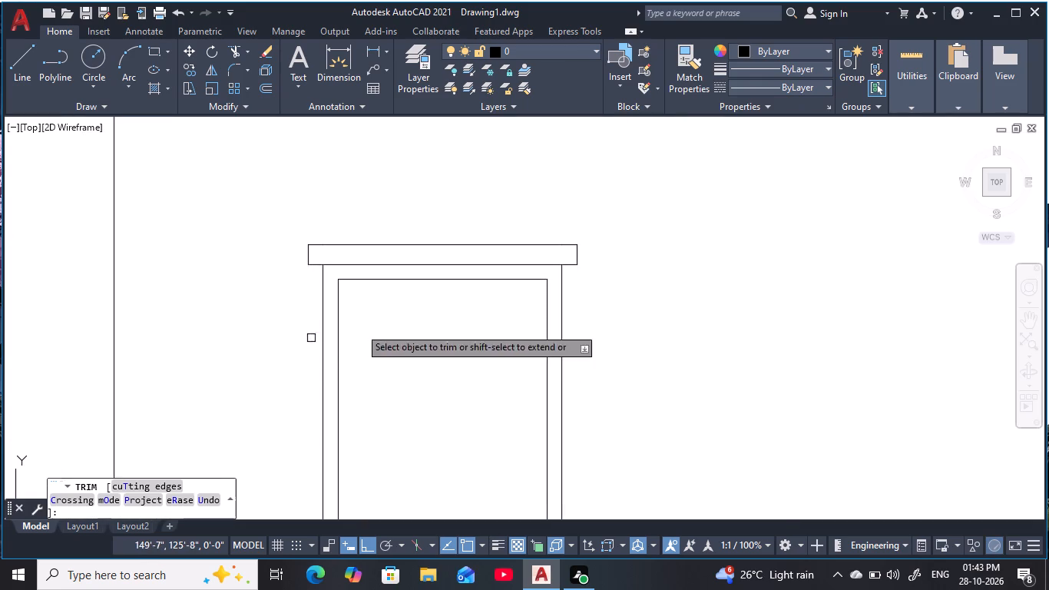
pyautogui.scroll(-3, 612, 328)
pyautogui.moveTo(630, 340); pyautogui.dragTo(587, 323, button='middle')
pyautogui.scroll(1, 586, 323)
pyautogui.middleClick(586, 323)
pyautogui.scroll(1, 593, 318)
pyautogui.press('Escape')
pyautogui.press('Escape')
pyautogui.press('Escape')
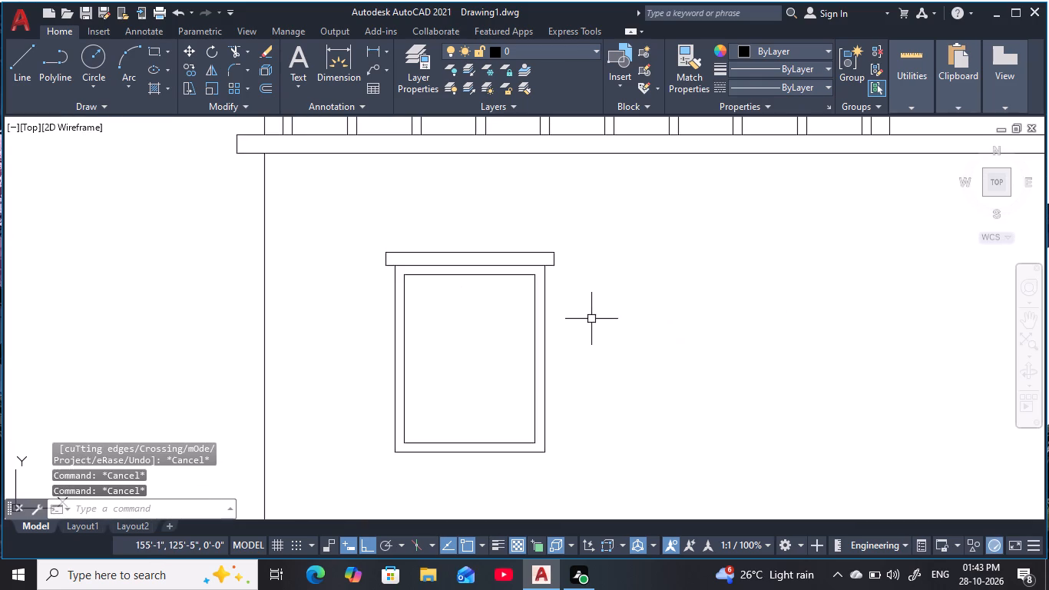
# Draw a vertical centre line inside the window from the midpoint of the inner frame's top to its bottom.
pyautogui.middleClick(592, 320)
pyautogui.scroll(-1, 591, 322)
pyautogui.moveTo(591, 324); pyautogui.dragTo(568, 305, button='middle')
pyautogui.press('Escape')
pyautogui.scroll(-1, 567, 305)
pyautogui.moveTo(567, 305); pyautogui.dragTo(558, 310, button='middle')
pyautogui.press('Escape')
pyautogui.press('Escape')
pyautogui.press('Escape')
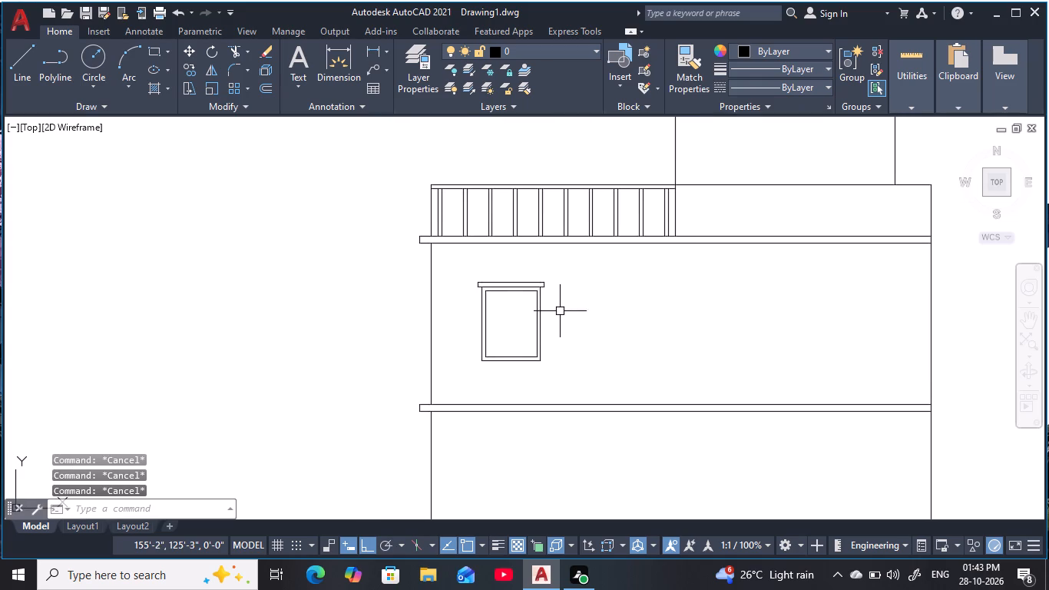
pyautogui.moveTo(560, 311); pyautogui.dragTo(570, 331, button='middle')
pyautogui.scroll(1, 514, 336)
pyautogui.moveTo(514, 335); pyautogui.dragTo(478, 330, button='middle')
pyautogui.scroll(1, 485, 330)
pyautogui.press('Escape')
pyautogui.press('l')
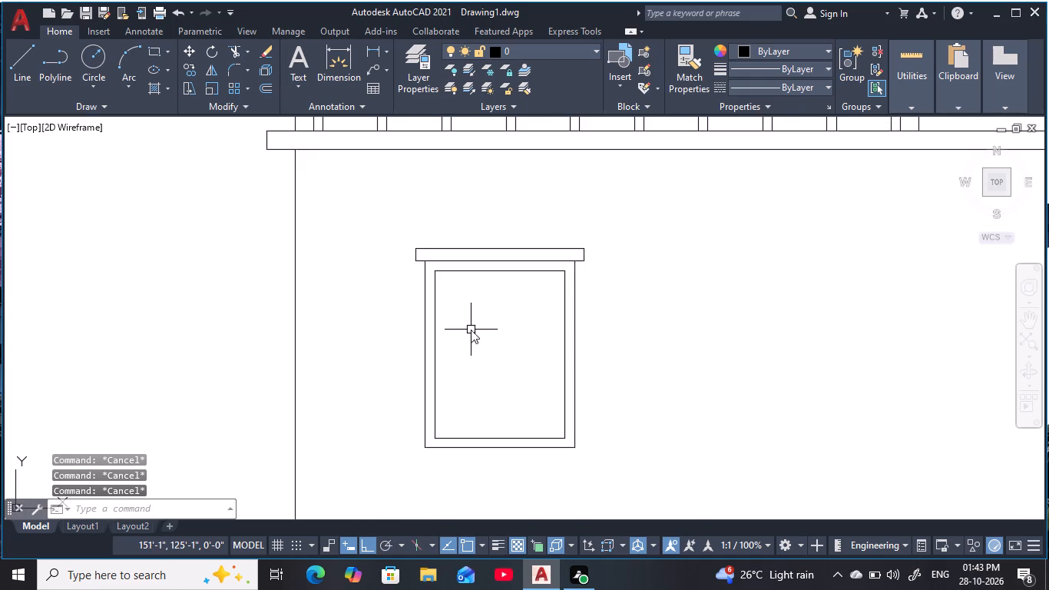
pyautogui.press('space')
pyautogui.click(503, 271)
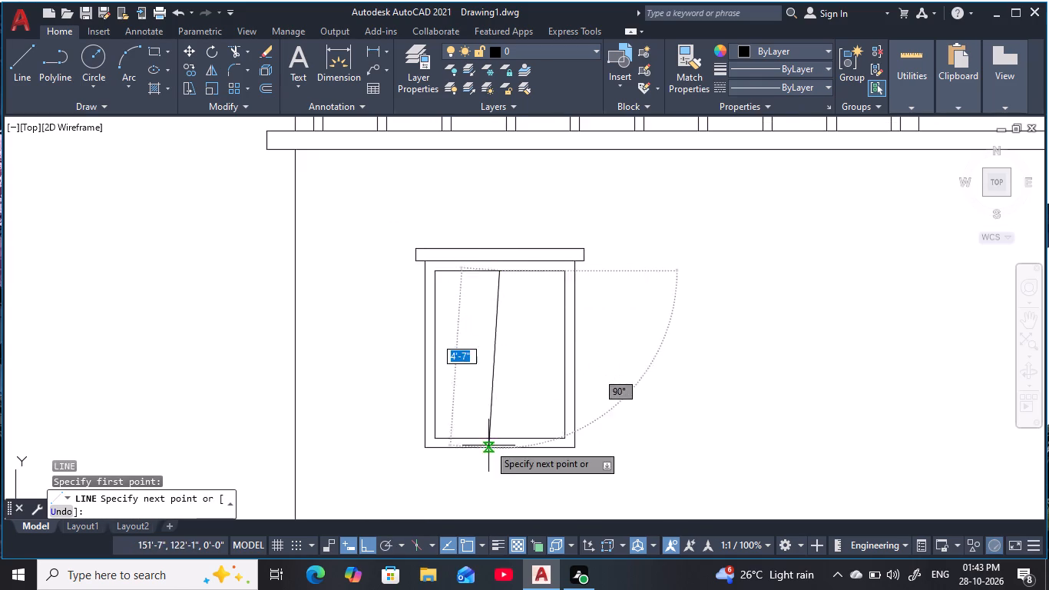
pyautogui.click(496, 434)
pyautogui.press('Escape')
pyautogui.press('Escape')
pyautogui.press('Escape')
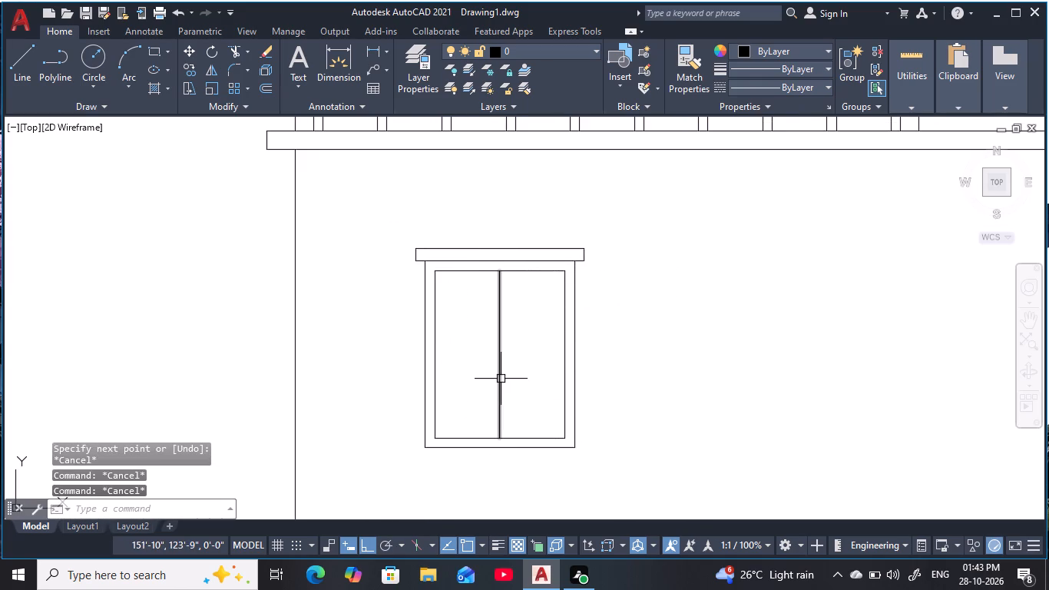
# Offset the window's vertical centre line 1" to both sides for the central mullion.
pyautogui.write('O 1')
pyautogui.press('space')
pyautogui.click(501, 375)
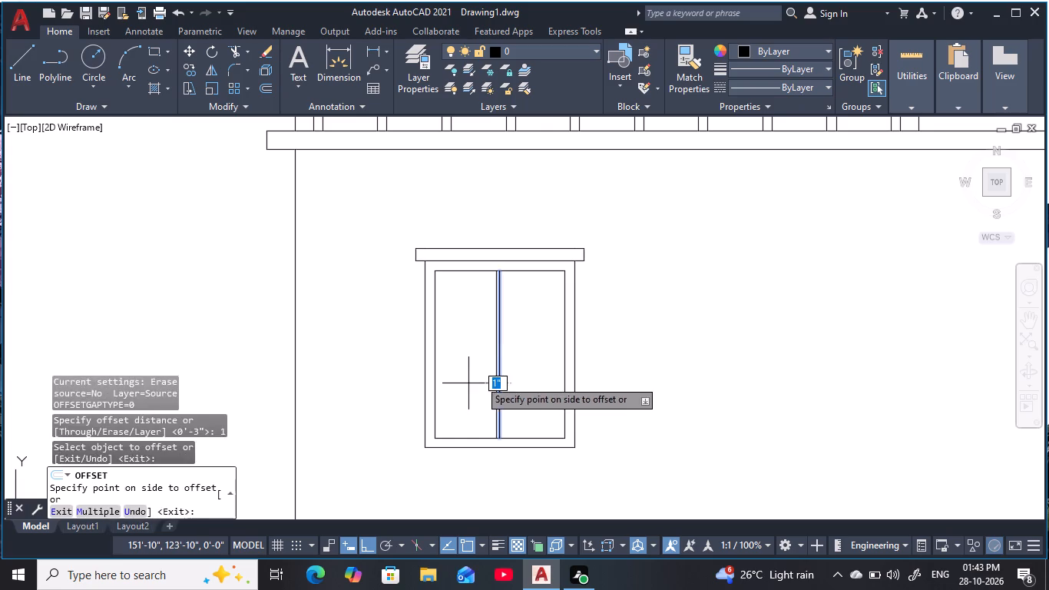
pyautogui.click(452, 387)
pyautogui.click(501, 374)
pyautogui.click(521, 370)
pyautogui.press('Escape')
pyautogui.scroll(-1, 523, 370)
pyautogui.press('Escape')
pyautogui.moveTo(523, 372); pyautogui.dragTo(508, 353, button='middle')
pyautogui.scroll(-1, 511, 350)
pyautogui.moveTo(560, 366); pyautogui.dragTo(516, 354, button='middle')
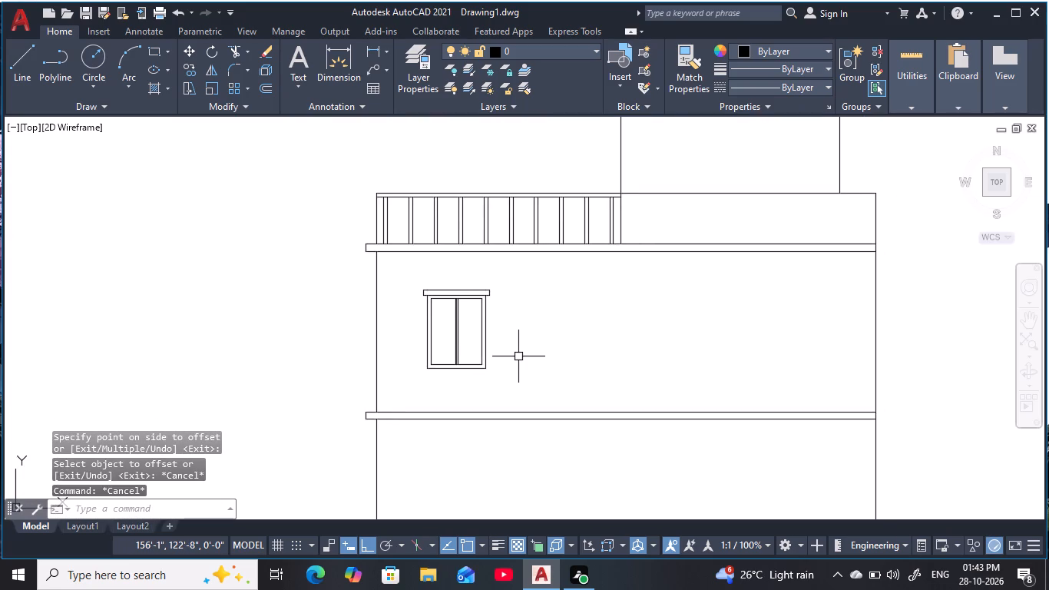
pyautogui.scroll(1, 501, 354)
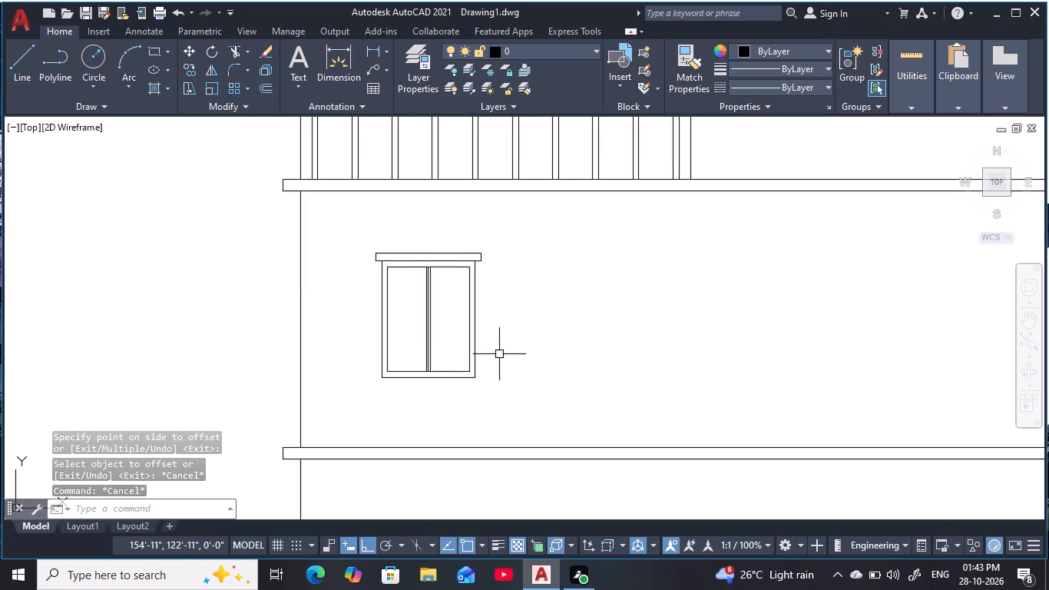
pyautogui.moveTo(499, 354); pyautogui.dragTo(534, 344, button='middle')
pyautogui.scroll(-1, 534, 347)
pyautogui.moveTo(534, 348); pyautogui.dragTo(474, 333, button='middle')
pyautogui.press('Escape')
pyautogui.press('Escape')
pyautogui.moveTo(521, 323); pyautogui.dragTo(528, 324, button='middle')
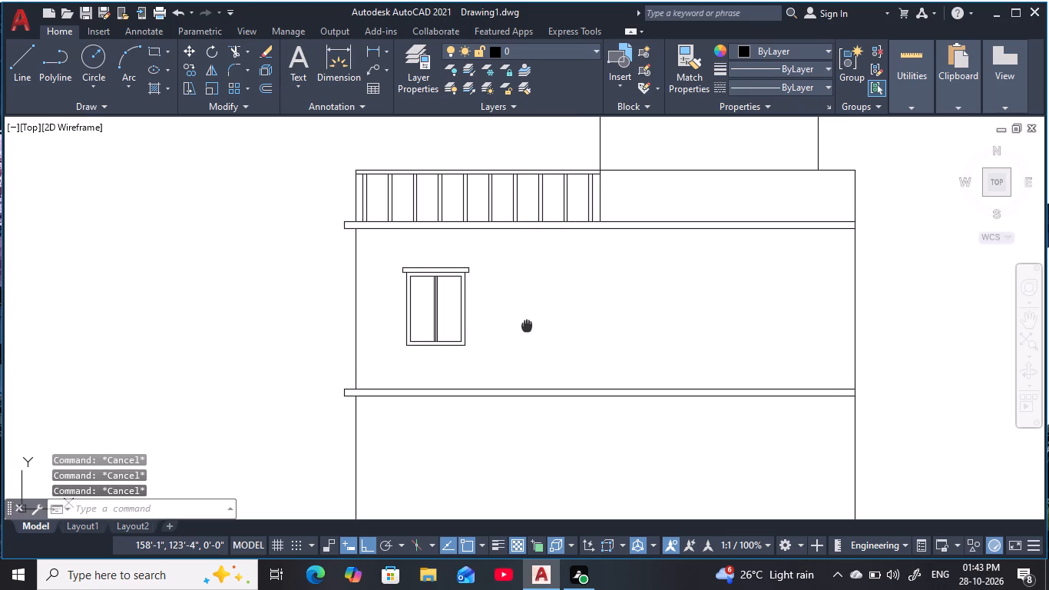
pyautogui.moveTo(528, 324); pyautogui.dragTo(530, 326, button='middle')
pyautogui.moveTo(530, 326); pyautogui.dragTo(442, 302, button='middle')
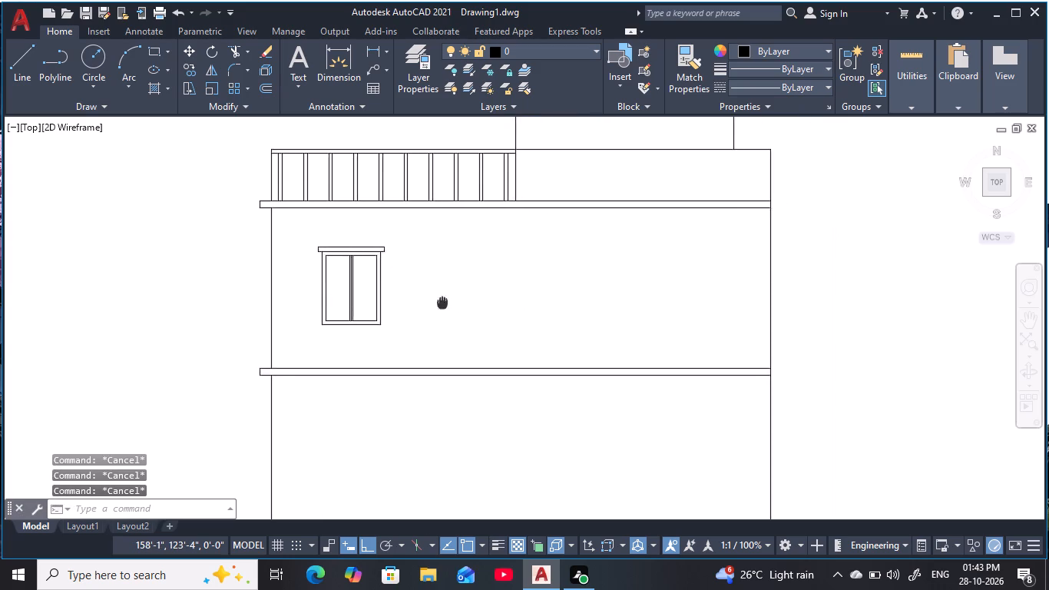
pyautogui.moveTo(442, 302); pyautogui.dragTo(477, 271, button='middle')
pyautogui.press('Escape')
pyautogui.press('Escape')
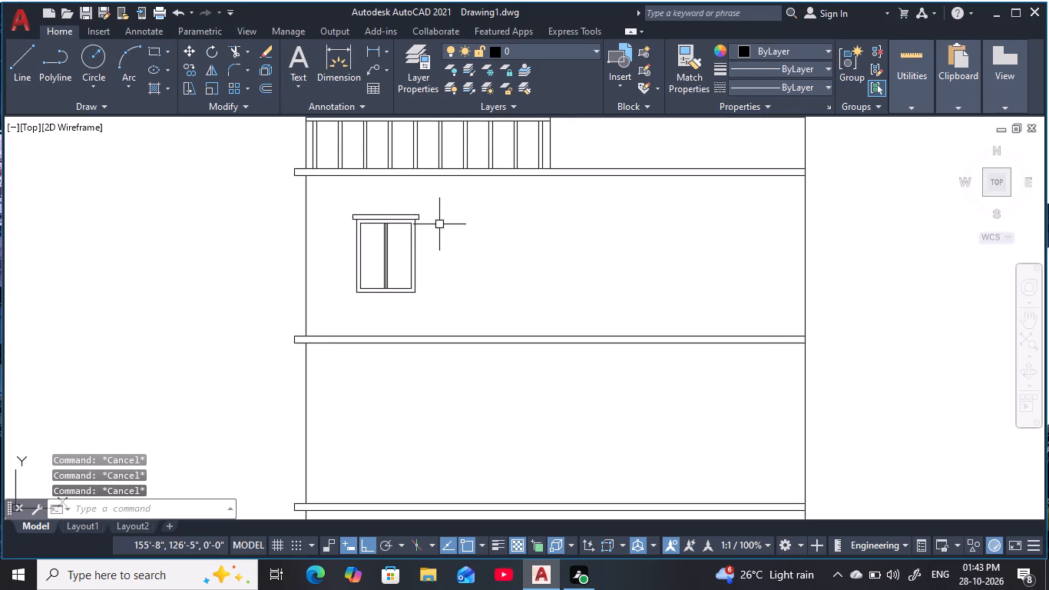
# Extend the top and bottom edges of the window's lintel across the top storey to the building's right wall line.
pyautogui.scroll(1, 439, 223)
pyautogui.moveTo(439, 223); pyautogui.dragTo(426, 277, button='middle')
pyautogui.scroll(1, 426, 277)
pyautogui.press('Escape')
pyautogui.press('Escape')
pyautogui.press('Escape')
pyautogui.middleClick(392, 283)
pyautogui.scroll(-1, 392, 283)
pyautogui.middleClick(392, 283)
pyautogui.press('Escape')
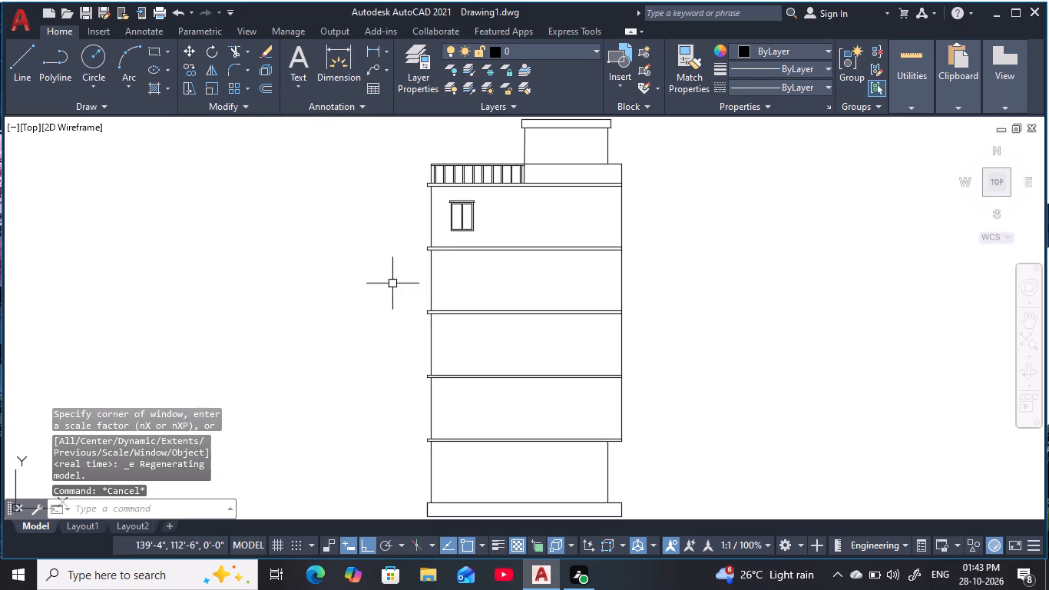
pyautogui.press('e')
pyautogui.write('X')
pyautogui.press('space')
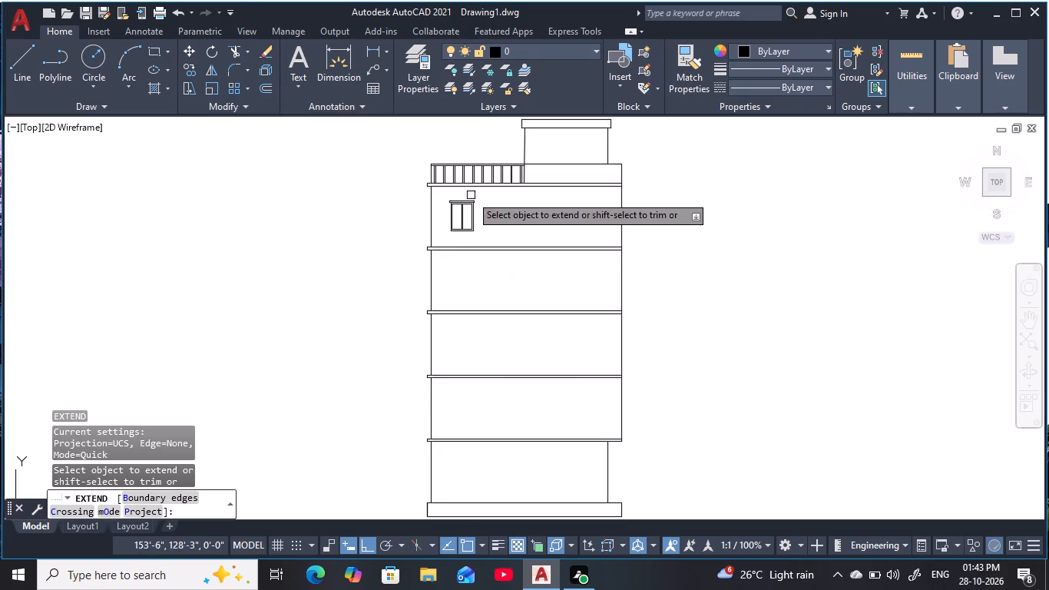
pyautogui.moveTo(475, 195); pyautogui.dragTo(472, 242, button='middle')
pyautogui.scroll(3, 472, 242)
pyautogui.moveTo(481, 273); pyautogui.dragTo(476, 267, button='middle')
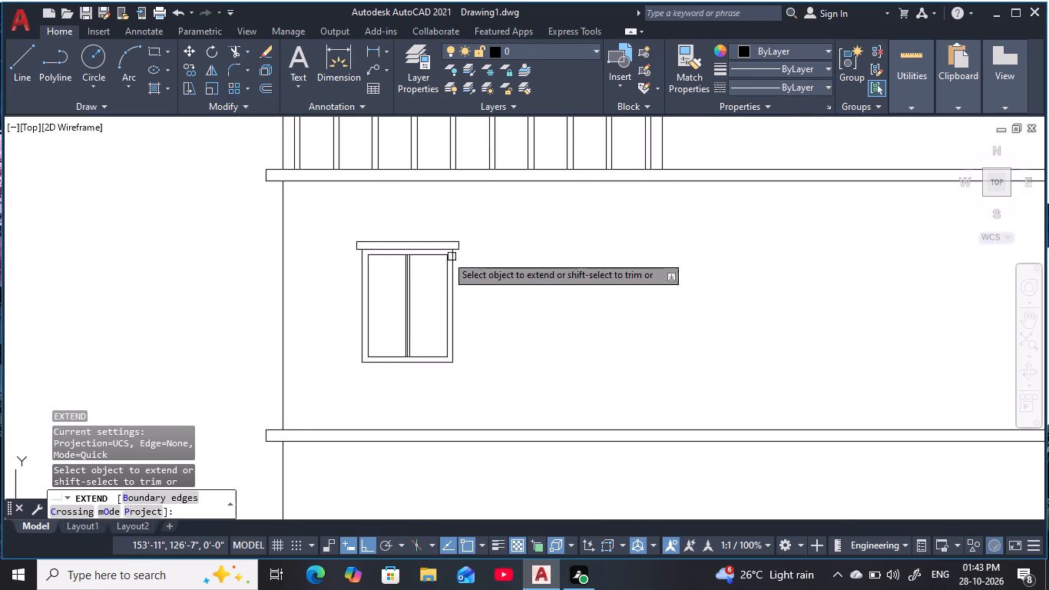
pyautogui.click(374, 241)
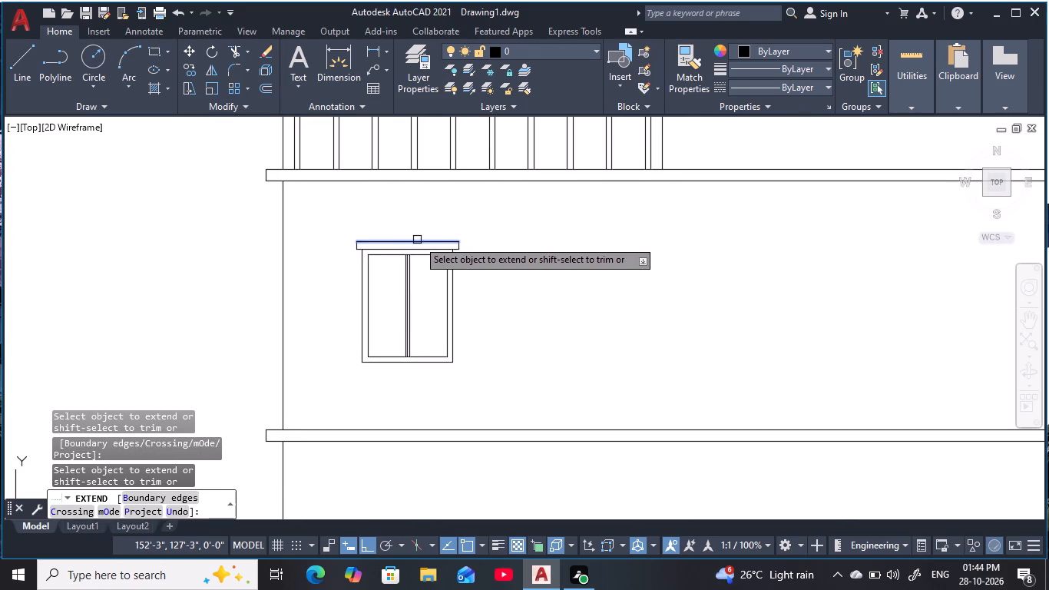
pyautogui.click(431, 240)
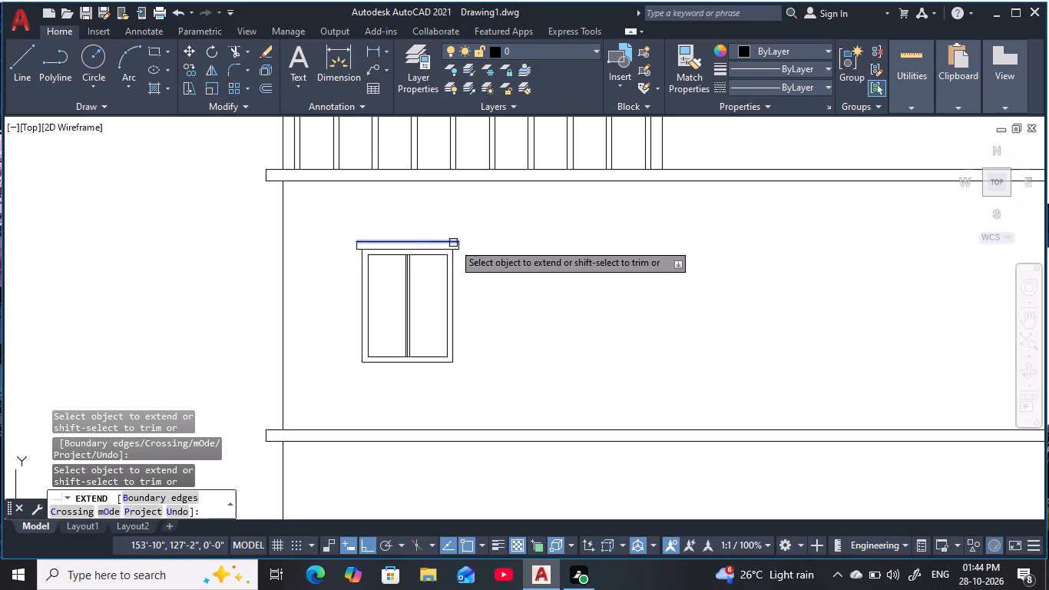
pyautogui.moveTo(453, 243); pyautogui.dragTo(274, 243, button='middle')
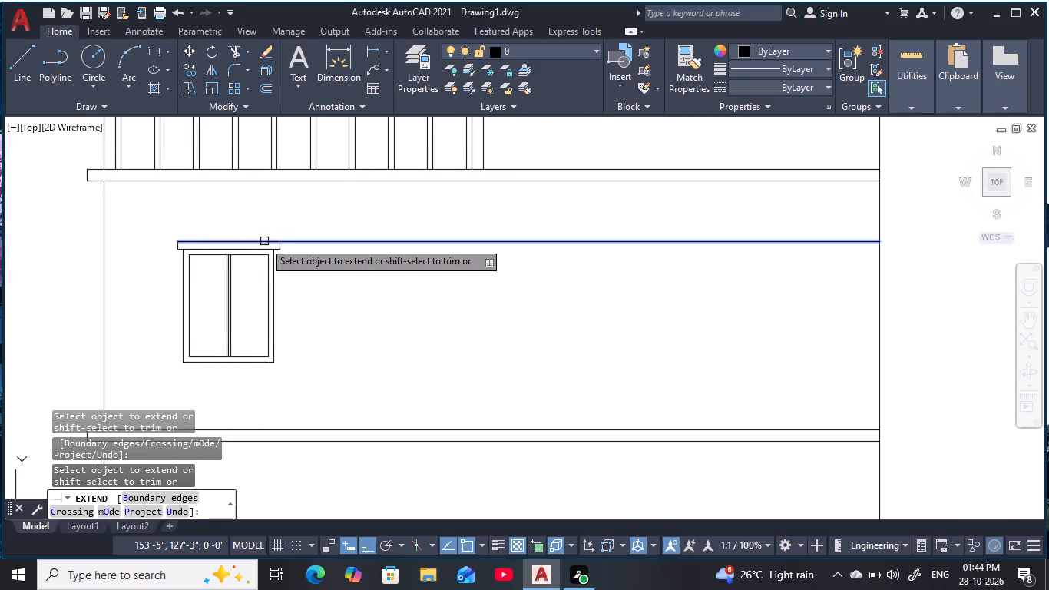
pyautogui.click(264, 241)
pyautogui.moveTo(526, 311); pyautogui.dragTo(533, 287, button='middle')
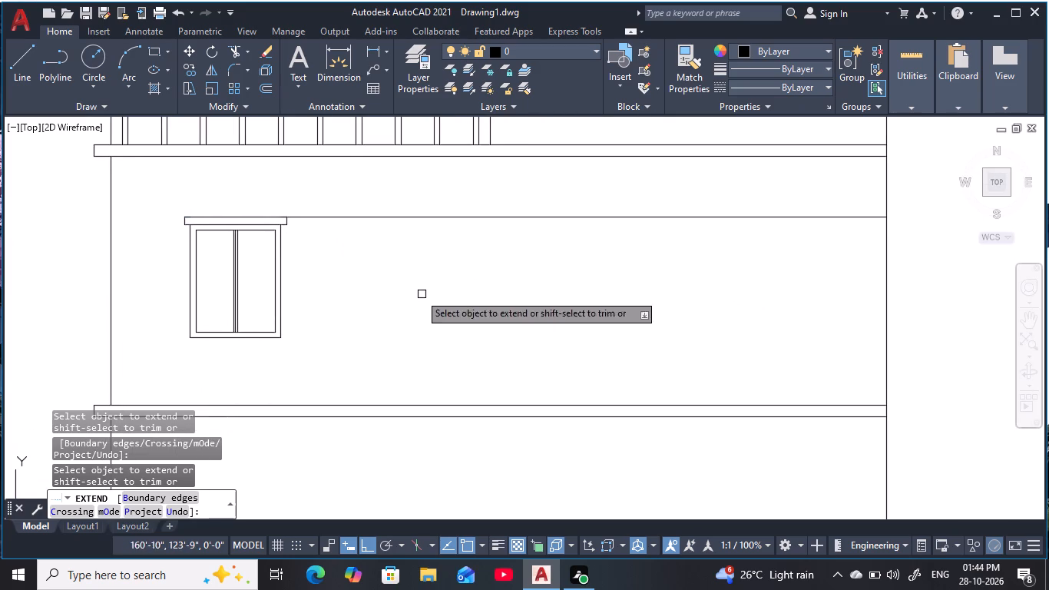
pyautogui.scroll(2, 286, 237)
pyautogui.scroll(-2, 263, 209)
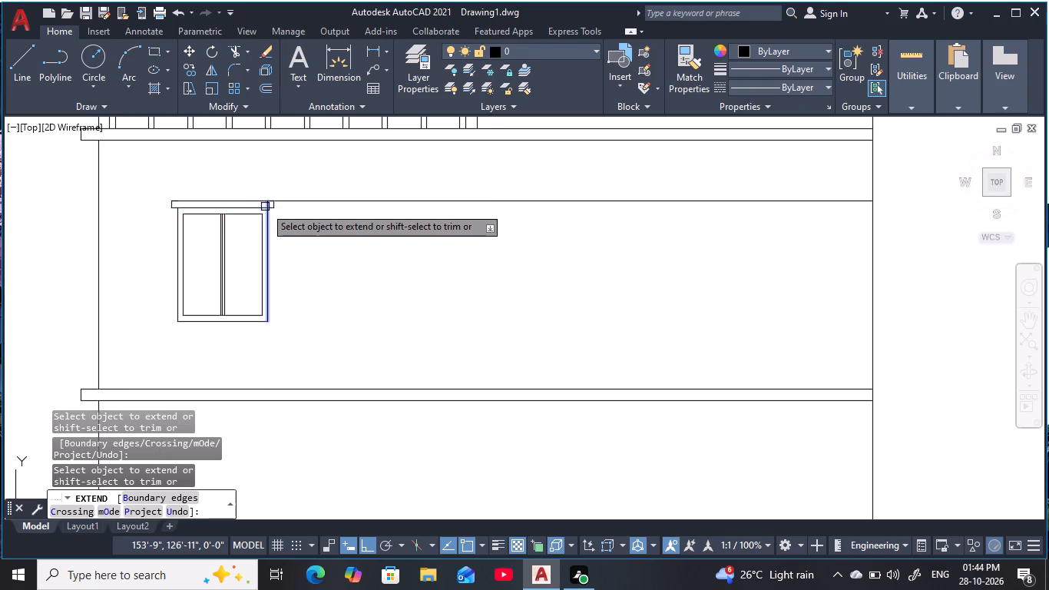
pyautogui.scroll(1, 267, 211)
pyautogui.moveTo(267, 211); pyautogui.dragTo(204, 227, button='middle')
pyautogui.scroll(-1, 204, 227)
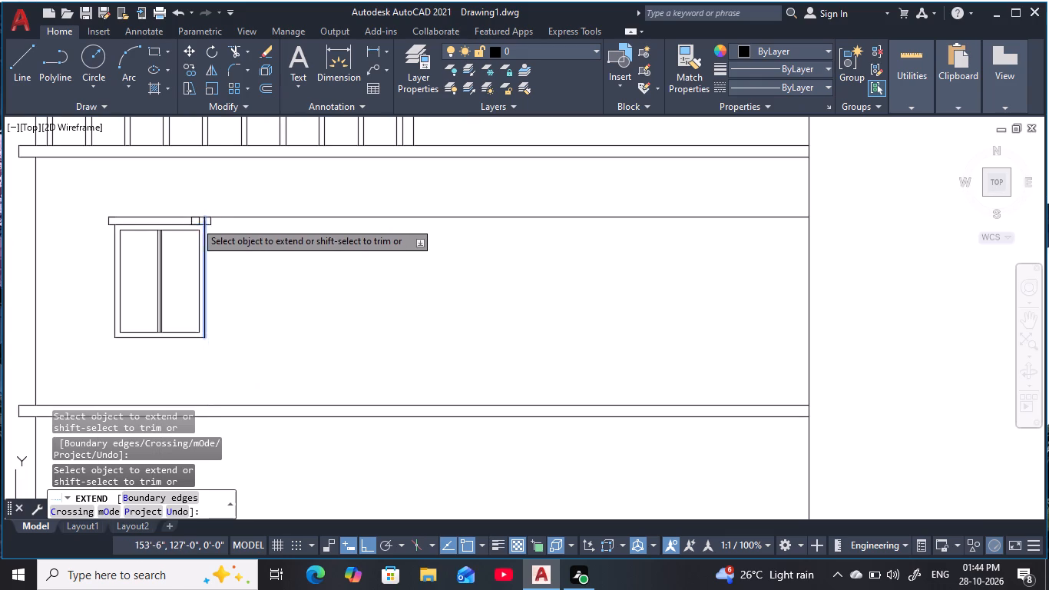
pyautogui.click(194, 221)
pyautogui.press('Escape')
pyautogui.press('Escape')
pyautogui.press('Escape')
pyautogui.press('Escape')
pyautogui.press('Escape')
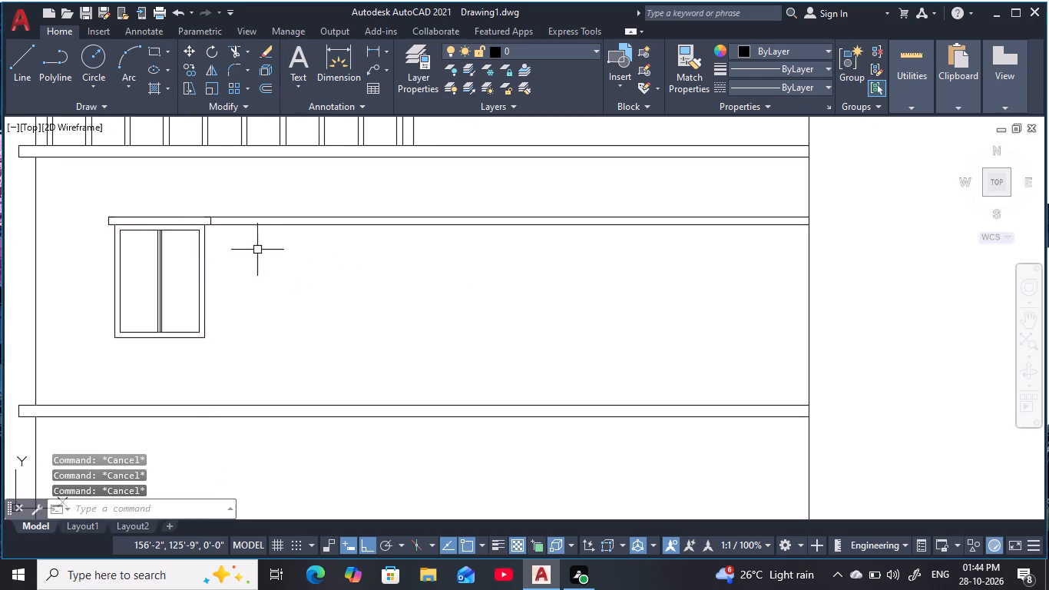
pyautogui.press('Escape')
pyautogui.press('Escape')
pyautogui.moveTo(257, 250); pyautogui.dragTo(283, 252, button='middle')
pyautogui.press('Escape')
pyautogui.press('Escape')
pyautogui.press('Escape')
pyautogui.press('Escape')
pyautogui.press('Escape')
pyautogui.press('Escape')
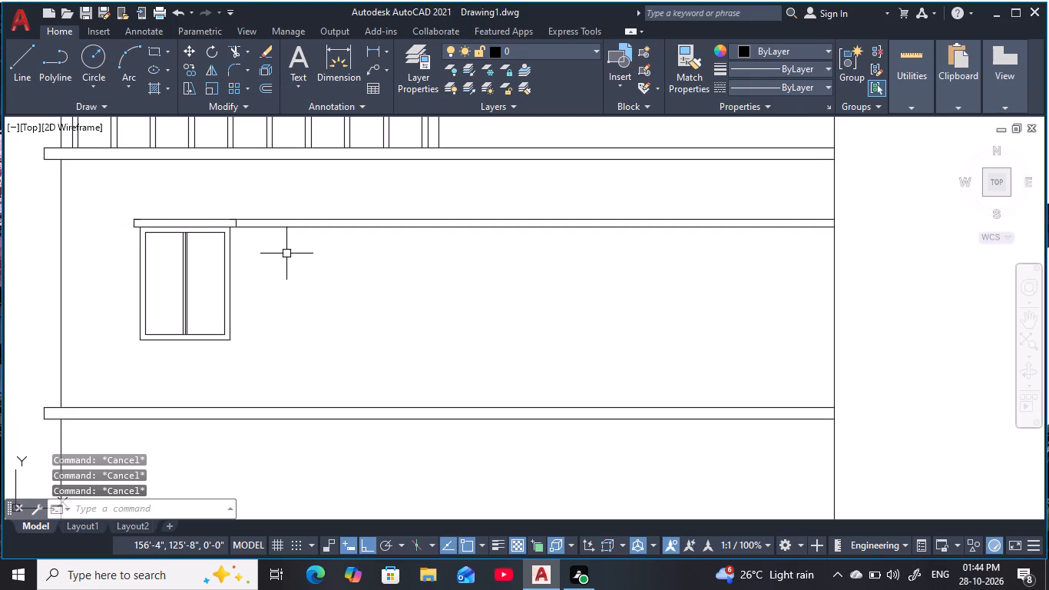
pyautogui.press('Escape')
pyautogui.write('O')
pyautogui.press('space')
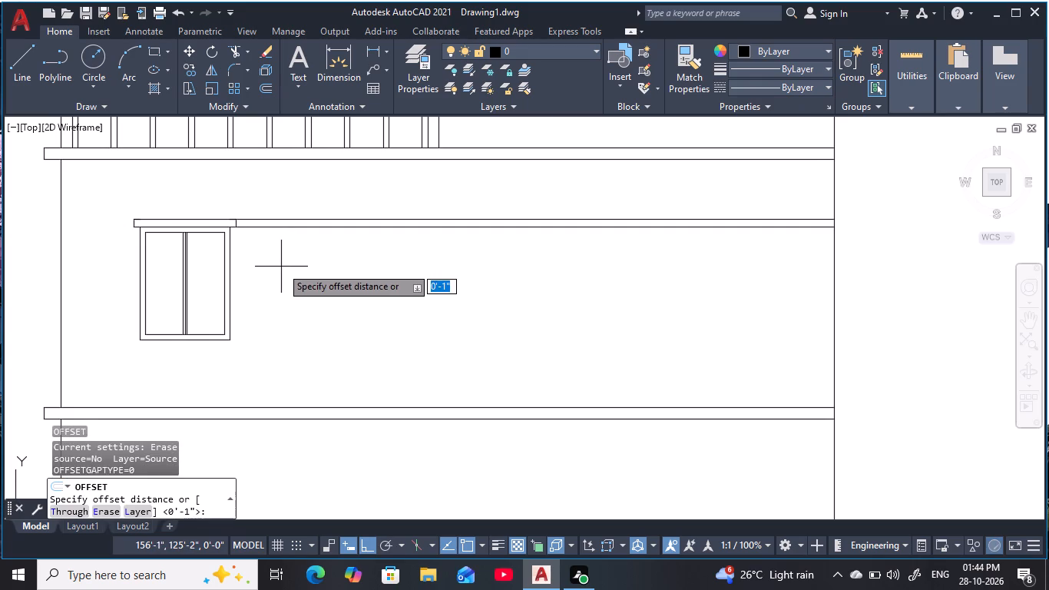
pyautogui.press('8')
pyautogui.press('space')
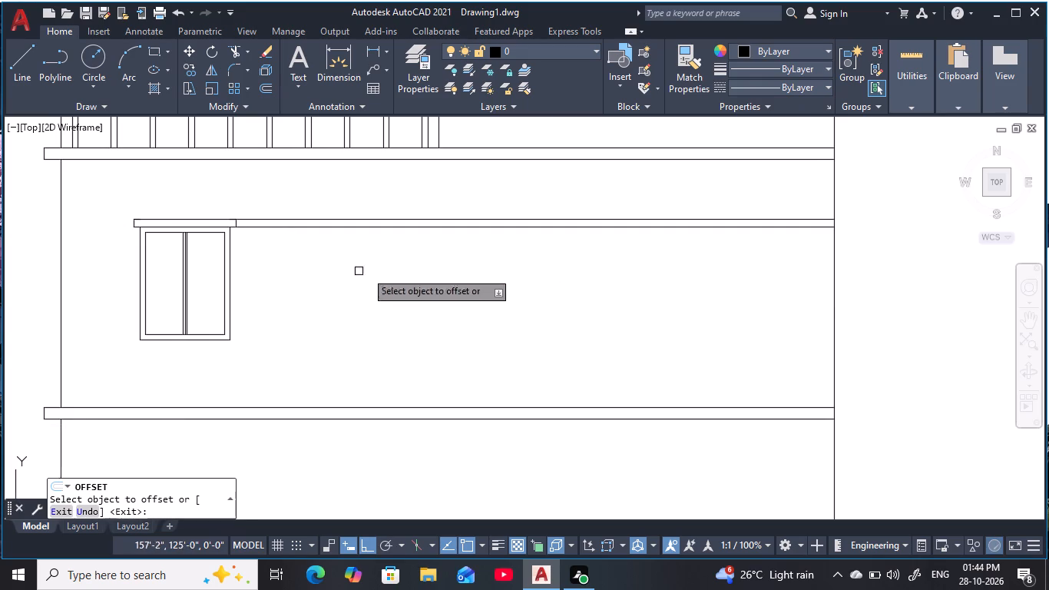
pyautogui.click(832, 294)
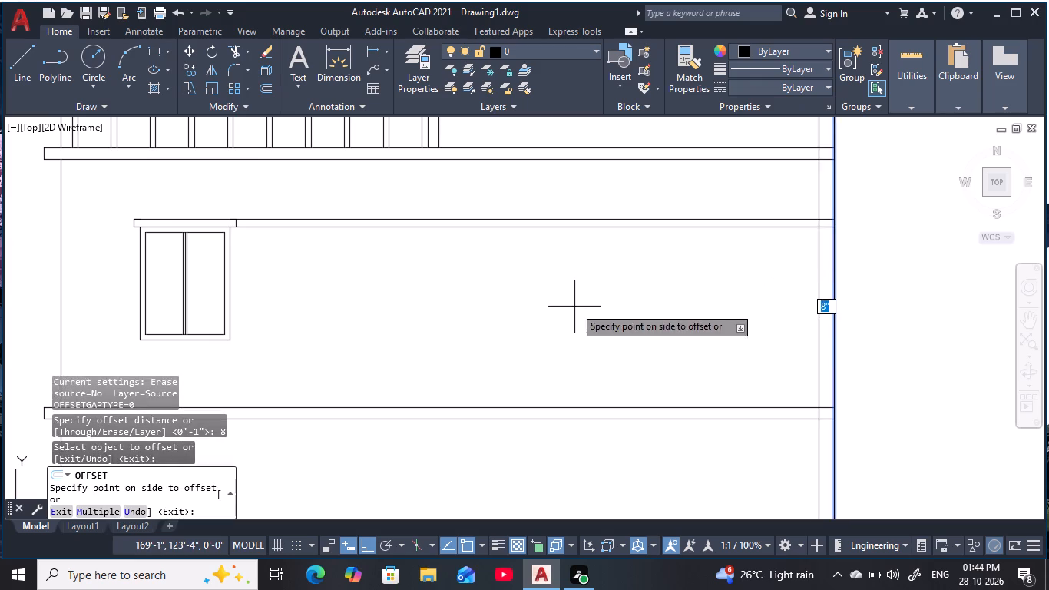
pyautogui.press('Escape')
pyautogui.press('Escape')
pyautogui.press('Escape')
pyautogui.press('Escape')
# Offset the building's right wall line 8' inward to mark the outer side of the second window.
pyautogui.write('O 8')
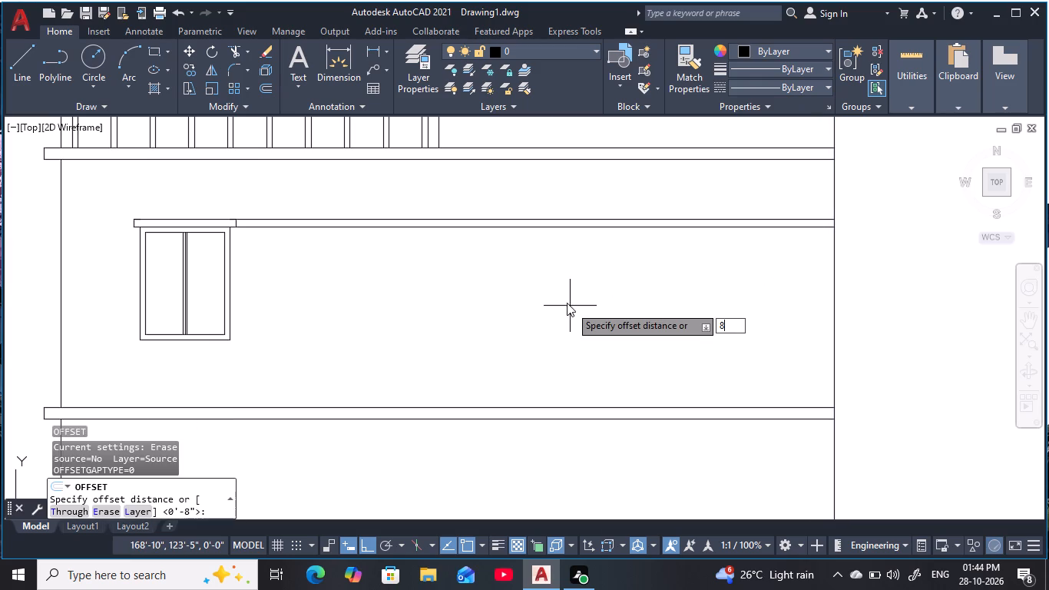
pyautogui.write("'")
pyautogui.press('space')
pyautogui.click(836, 333)
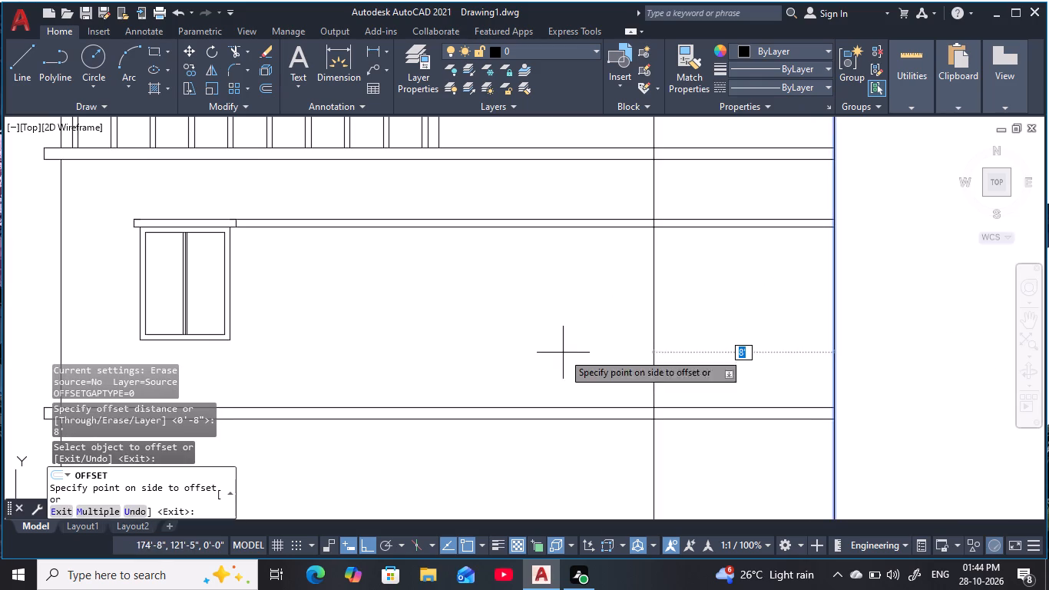
pyautogui.click(432, 360)
pyautogui.press('Escape')
pyautogui.press('Escape')
pyautogui.press('Escape')
pyautogui.moveTo(463, 343); pyautogui.dragTo(475, 353, button='middle')
pyautogui.press('Escape')
pyautogui.press('Escape')
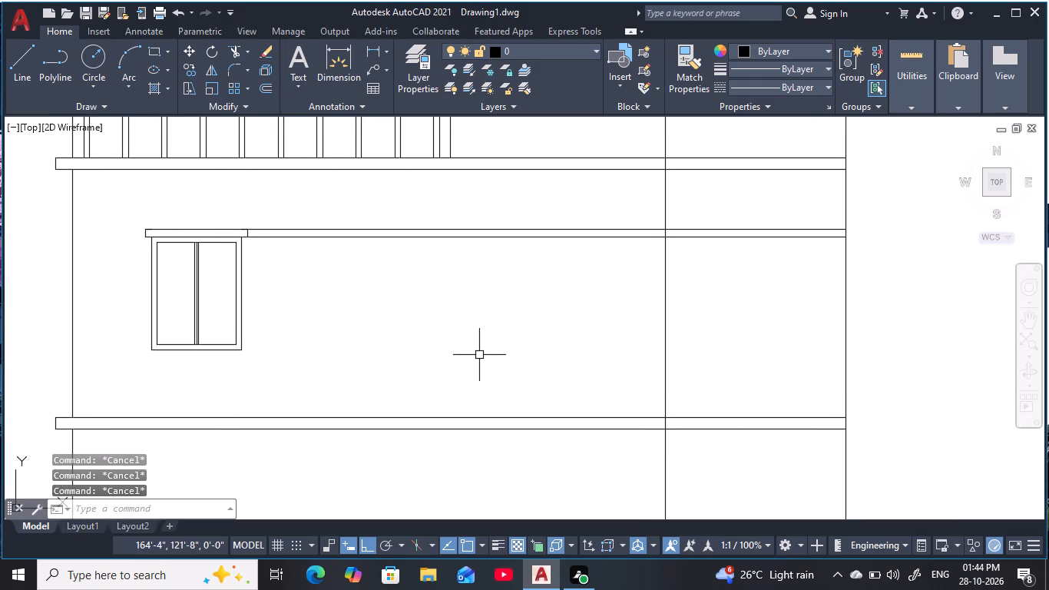
pyautogui.press('Escape')
pyautogui.press('Escape')
pyautogui.press('Escape')
# Offset the new vertical line 4' further toward the existing window to mark the second window's width.
pyautogui.press('o')
pyautogui.press('space')
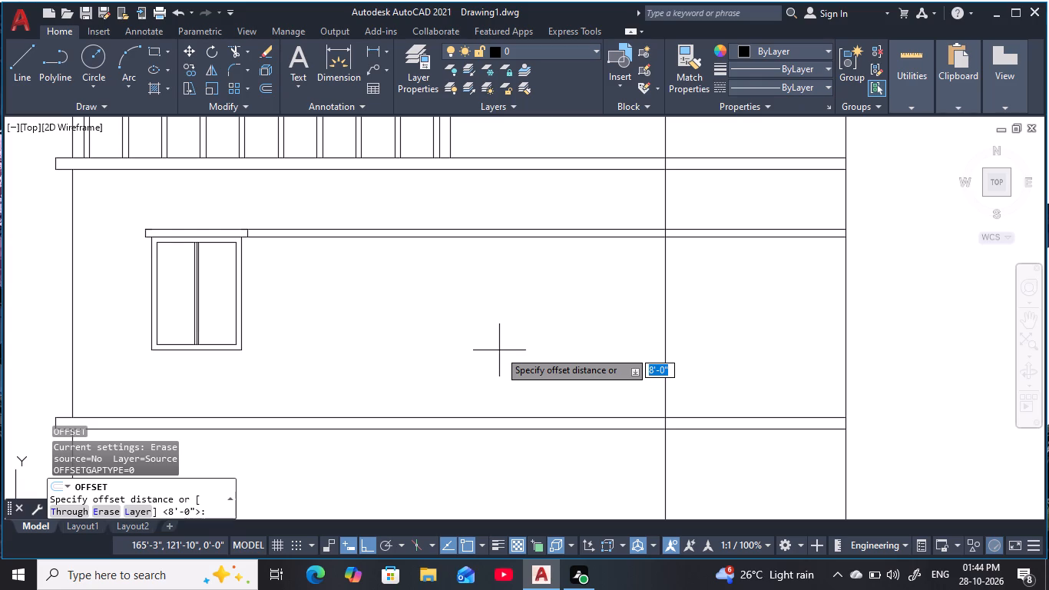
pyautogui.press('4')
pyautogui.write("'")
pyautogui.press('space')
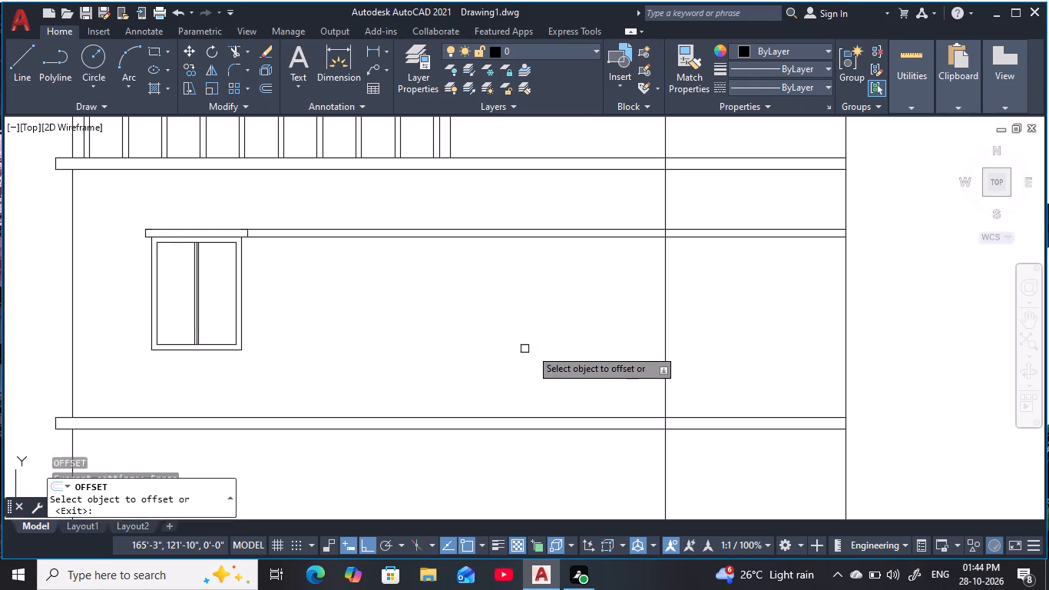
pyautogui.click(663, 326)
pyautogui.click(381, 336)
pyautogui.press('Escape')
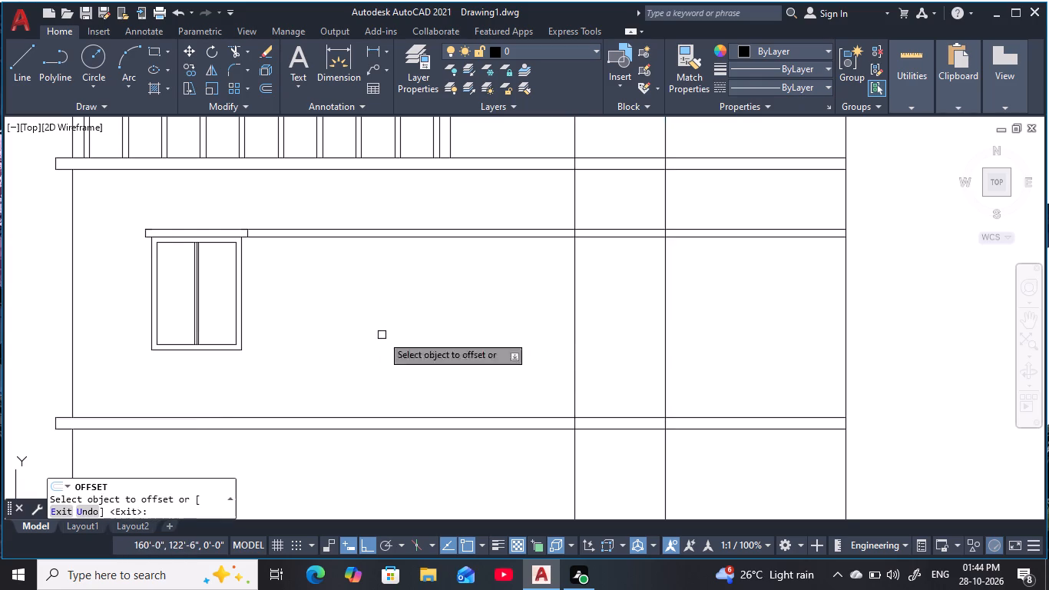
pyautogui.press('Escape')
pyautogui.moveTo(391, 333); pyautogui.dragTo(411, 343, button='middle')
pyautogui.press('Escape')
pyautogui.press('Escape')
pyautogui.press('Escape')
pyautogui.press('Escape')
pyautogui.press('Escape')
pyautogui.press('Escape')
pyautogui.press('Escape')
pyautogui.press('Escape')
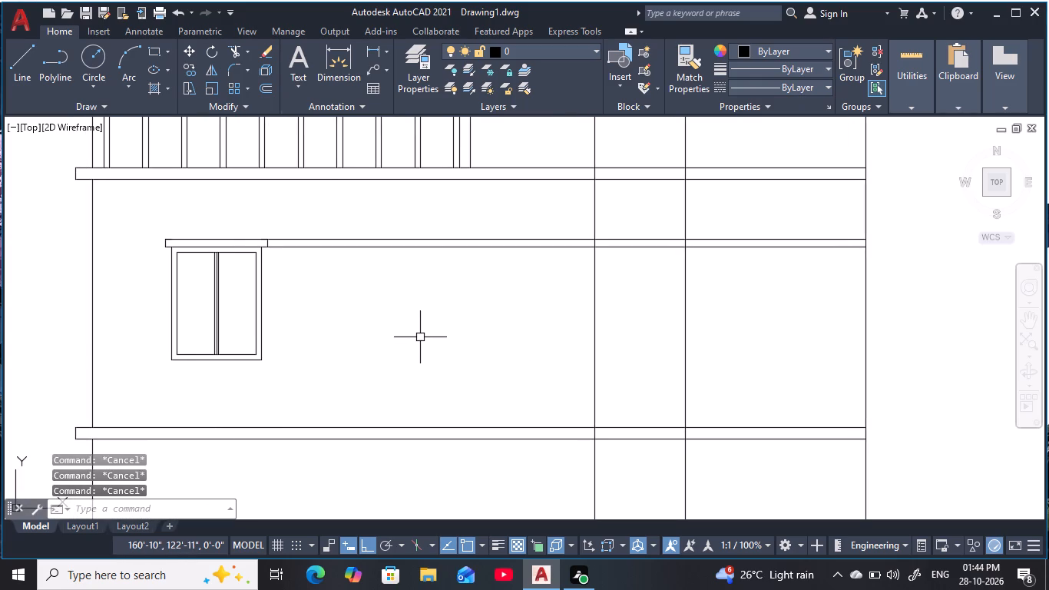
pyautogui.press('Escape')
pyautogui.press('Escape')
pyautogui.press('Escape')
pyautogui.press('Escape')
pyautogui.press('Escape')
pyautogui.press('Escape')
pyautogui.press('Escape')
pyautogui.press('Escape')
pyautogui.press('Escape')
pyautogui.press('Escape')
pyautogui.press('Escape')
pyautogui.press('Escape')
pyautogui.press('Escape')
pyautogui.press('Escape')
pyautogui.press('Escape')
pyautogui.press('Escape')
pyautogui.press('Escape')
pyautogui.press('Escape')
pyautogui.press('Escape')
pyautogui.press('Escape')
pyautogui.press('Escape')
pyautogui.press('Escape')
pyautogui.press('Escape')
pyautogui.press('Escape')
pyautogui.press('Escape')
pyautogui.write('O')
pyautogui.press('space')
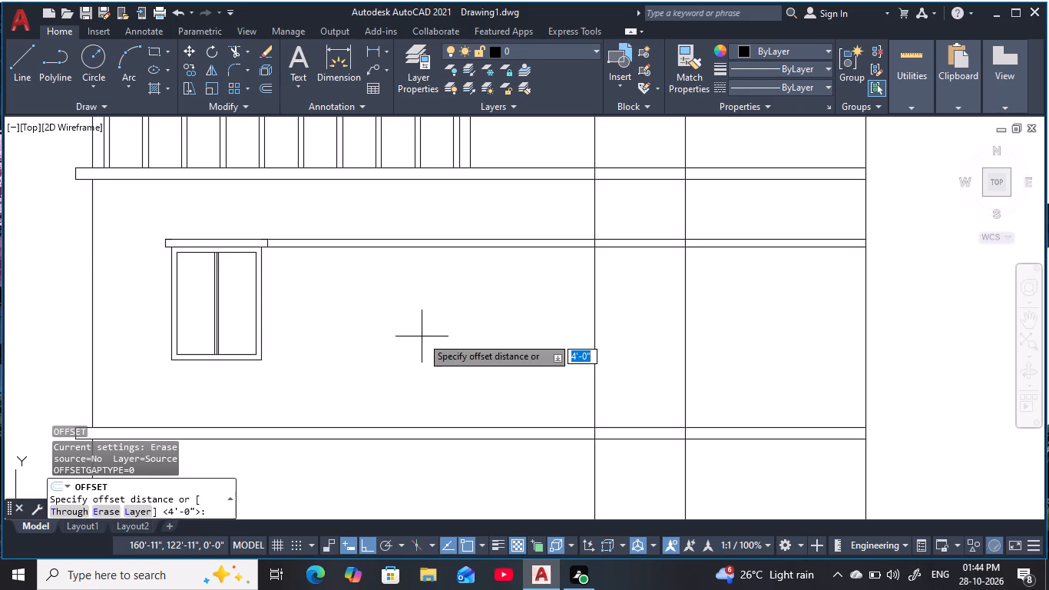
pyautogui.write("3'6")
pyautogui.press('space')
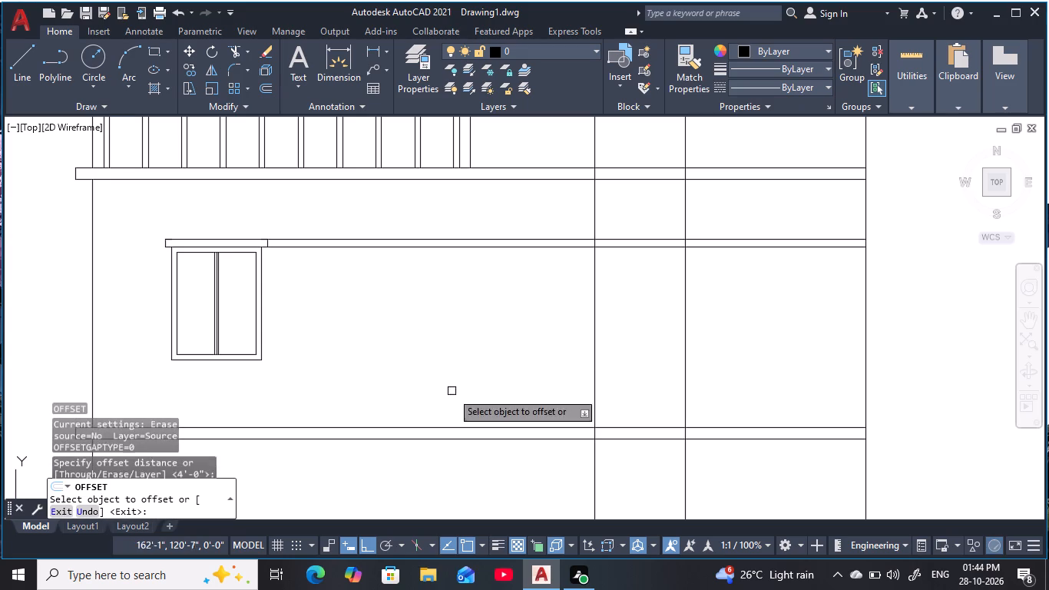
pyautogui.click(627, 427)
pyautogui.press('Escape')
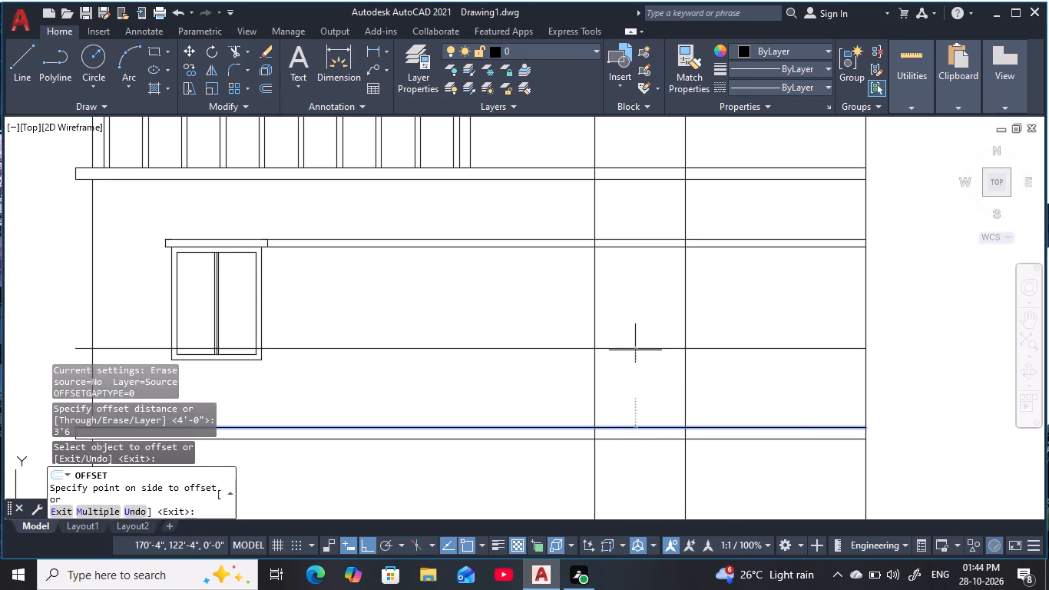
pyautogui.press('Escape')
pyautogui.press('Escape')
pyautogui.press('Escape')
# Offset the top edge of the slab below the window 3' upward to form the second window's sill line.
pyautogui.press('o')
pyautogui.press('space')
pyautogui.write("3'")
pyautogui.press('space')
pyautogui.click(625, 424)
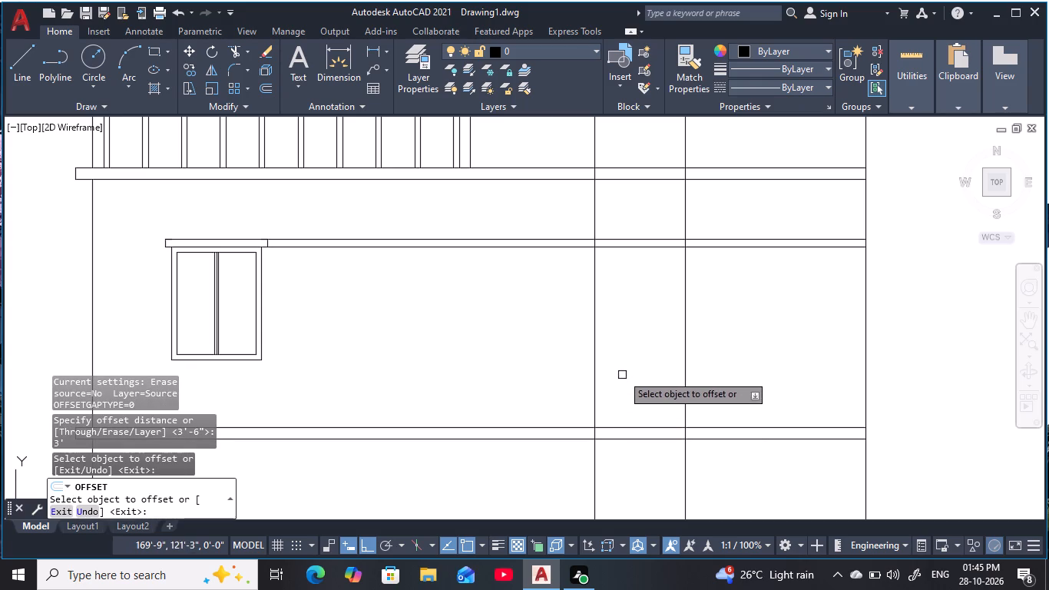
pyautogui.click(614, 429)
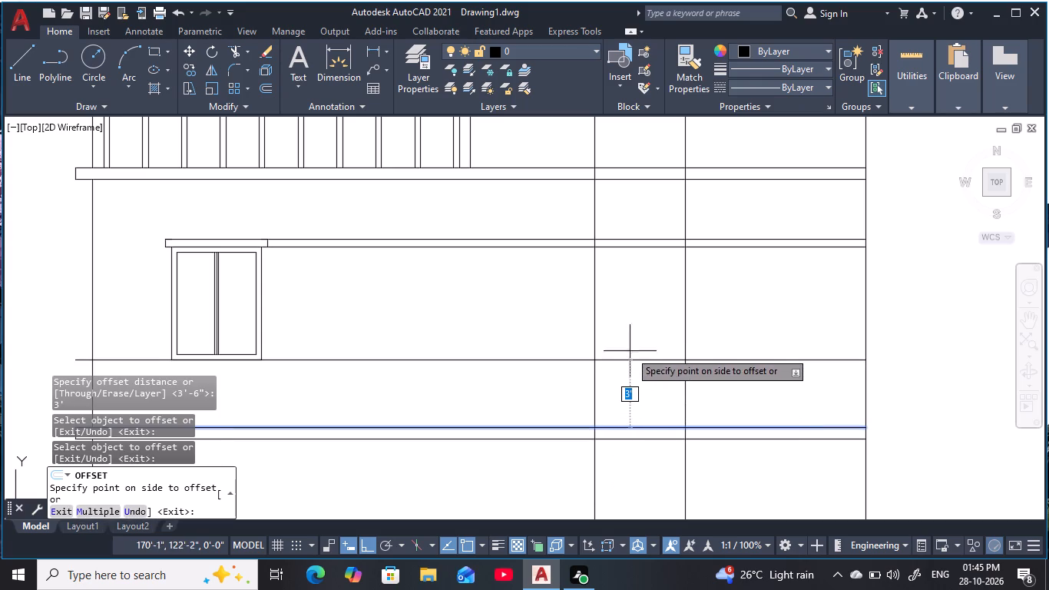
pyautogui.click(636, 335)
pyautogui.press('Escape')
pyautogui.press('Escape')
pyautogui.press('Escape')
pyautogui.press('Escape')
pyautogui.press('Escape')
pyautogui.press('Escape')
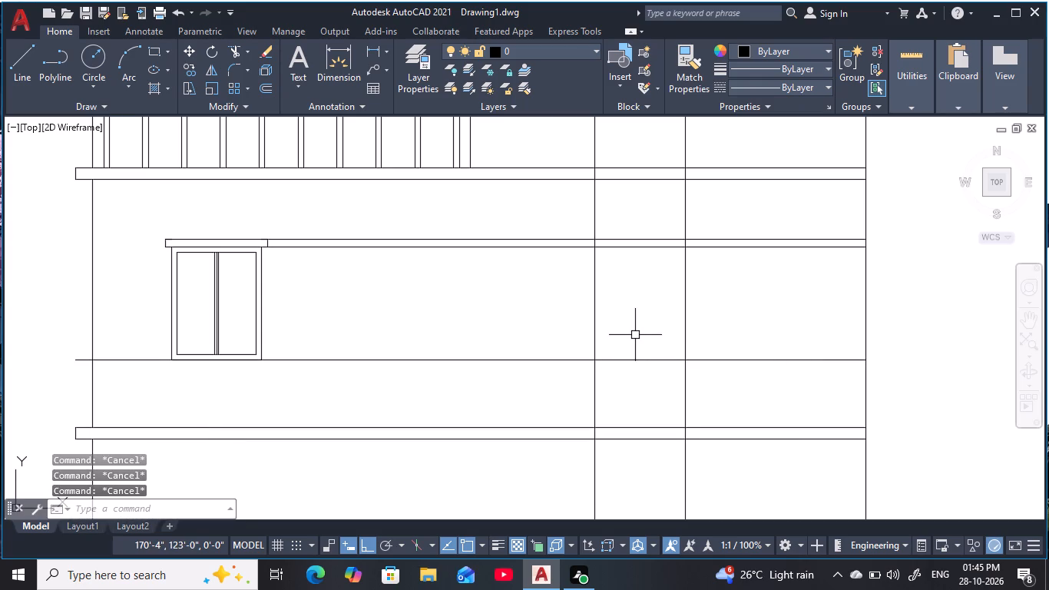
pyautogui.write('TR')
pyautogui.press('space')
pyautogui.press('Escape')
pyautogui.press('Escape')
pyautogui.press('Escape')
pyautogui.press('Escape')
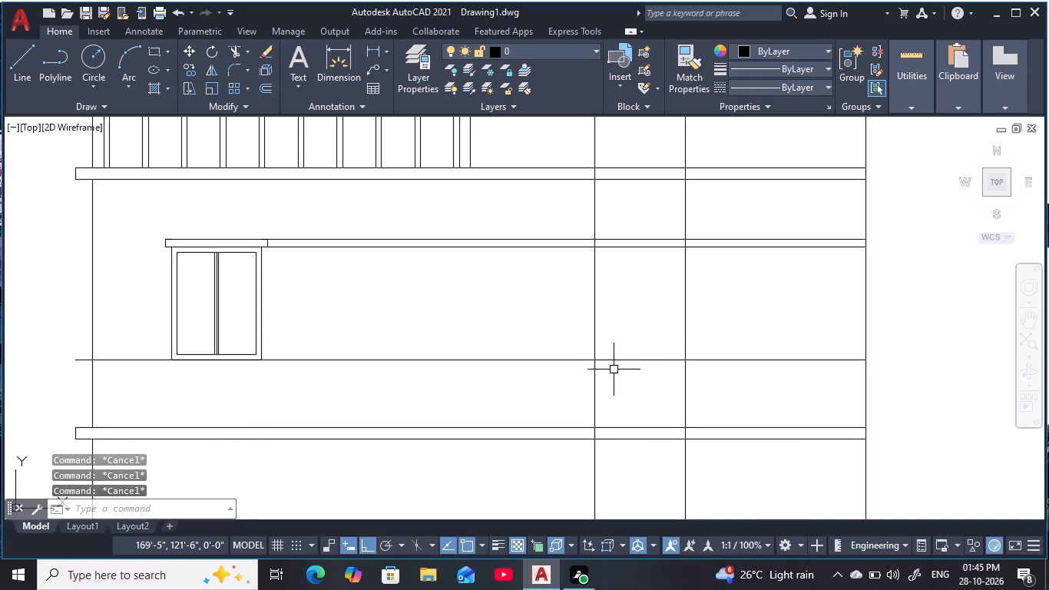
# Trim the sill line between the two wall lines so that it spans only the second window's width.
pyautogui.write('TR')
pyautogui.press('space')
pyautogui.moveTo(575, 395); pyautogui.dragTo(530, 341)
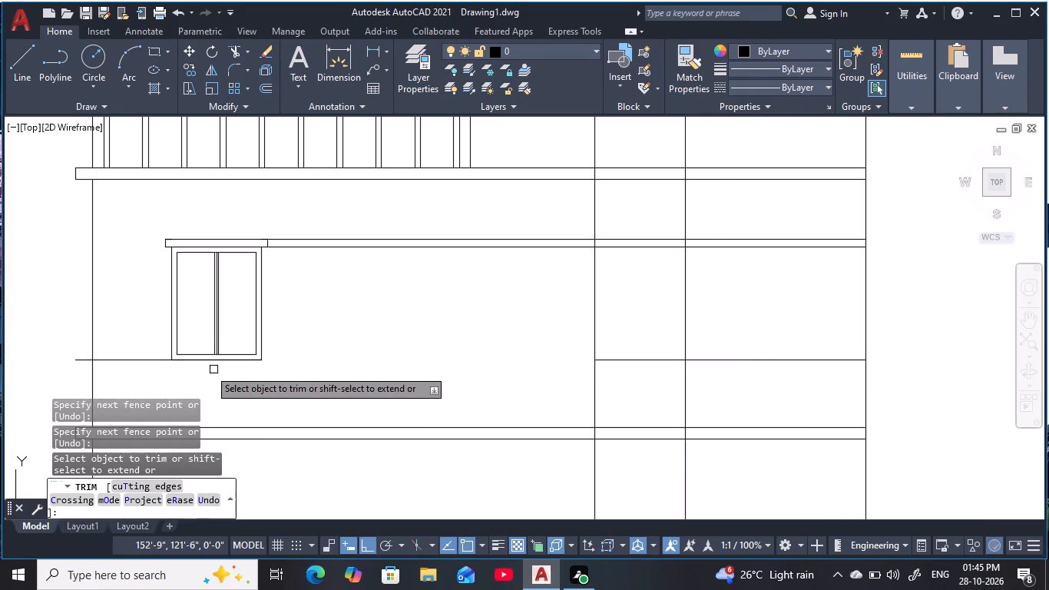
pyautogui.click(151, 362)
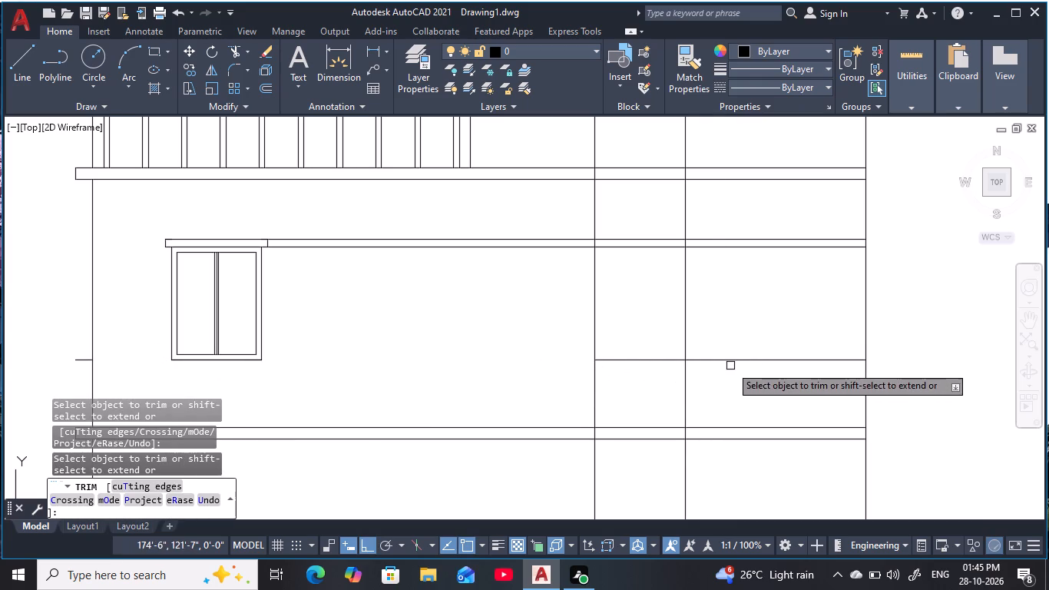
pyautogui.moveTo(735, 366); pyautogui.dragTo(728, 342)
# Trim the lintel lines beyond the second window's outer side, and the window's side lines between the lintel and the slab above.
pyautogui.moveTo(730, 323); pyautogui.dragTo(733, 335, button='middle')
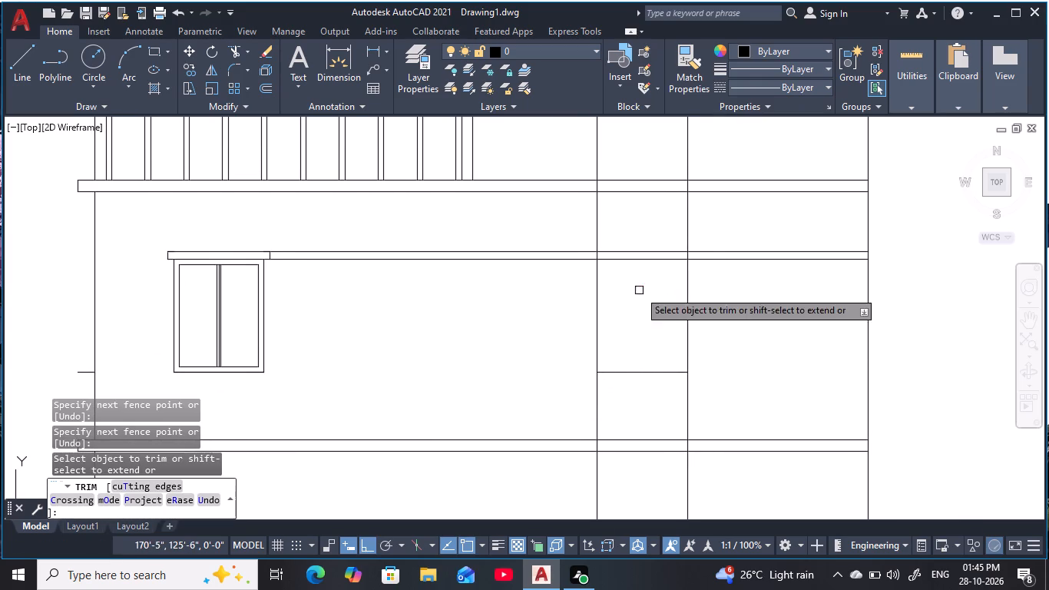
pyautogui.middleClick(638, 292)
pyautogui.moveTo(737, 277); pyautogui.dragTo(730, 244)
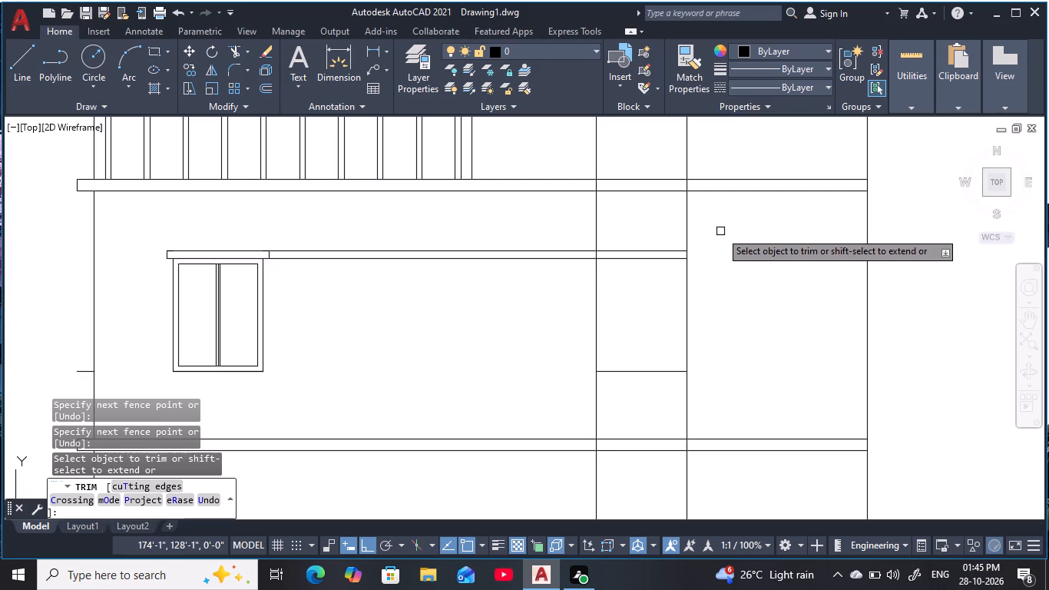
pyautogui.moveTo(717, 228); pyautogui.dragTo(558, 237)
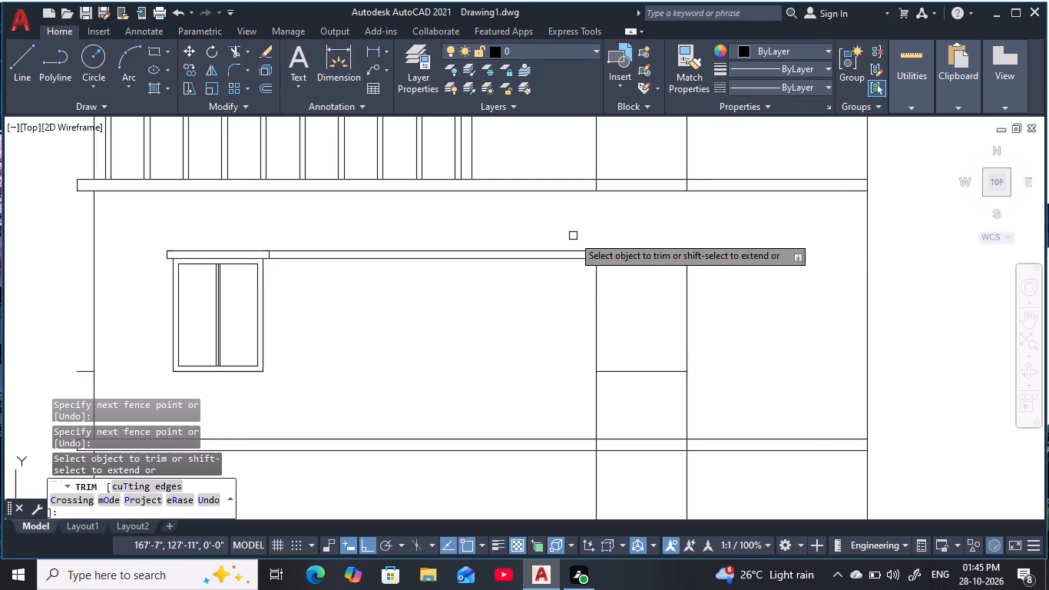
pyautogui.moveTo(349, 396); pyautogui.dragTo(369, 417, button='middle')
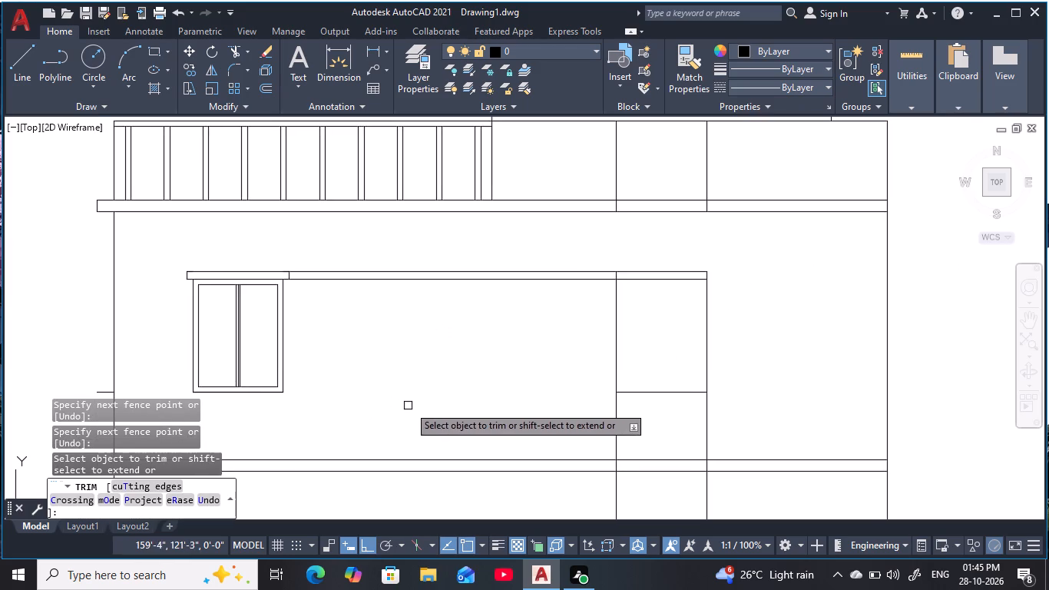
pyautogui.scroll(1, 409, 406)
pyautogui.moveTo(409, 406); pyautogui.dragTo(399, 389, button='middle')
pyautogui.press('Escape')
pyautogui.press('Escape')
pyautogui.scroll(-1, 405, 382)
pyautogui.press('Escape')
pyautogui.moveTo(425, 373); pyautogui.dragTo(419, 383, button='middle')
pyautogui.press('Escape')
pyautogui.press('Escape')
pyautogui.press('Escape')
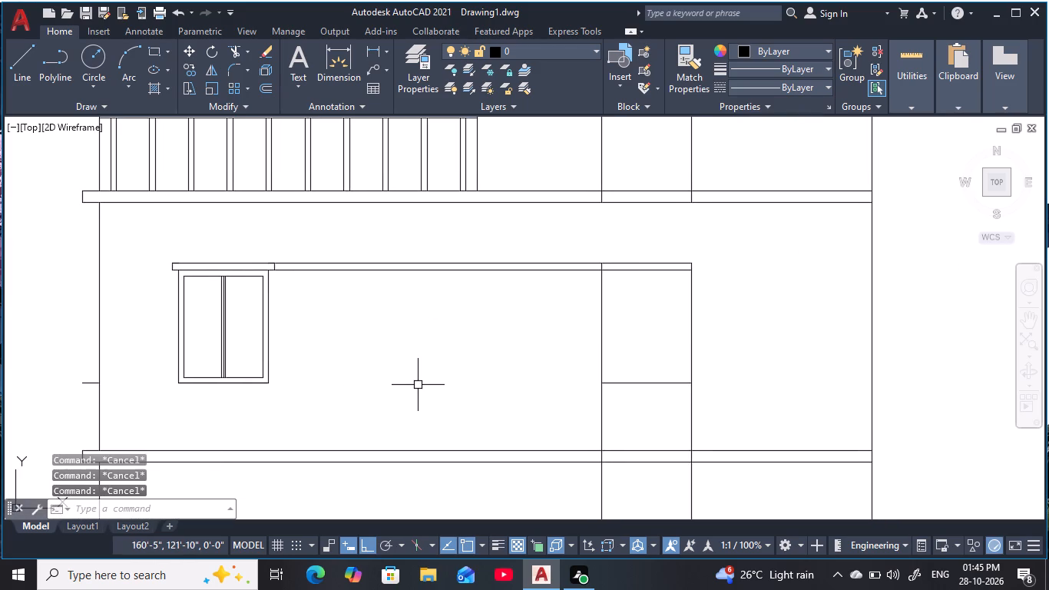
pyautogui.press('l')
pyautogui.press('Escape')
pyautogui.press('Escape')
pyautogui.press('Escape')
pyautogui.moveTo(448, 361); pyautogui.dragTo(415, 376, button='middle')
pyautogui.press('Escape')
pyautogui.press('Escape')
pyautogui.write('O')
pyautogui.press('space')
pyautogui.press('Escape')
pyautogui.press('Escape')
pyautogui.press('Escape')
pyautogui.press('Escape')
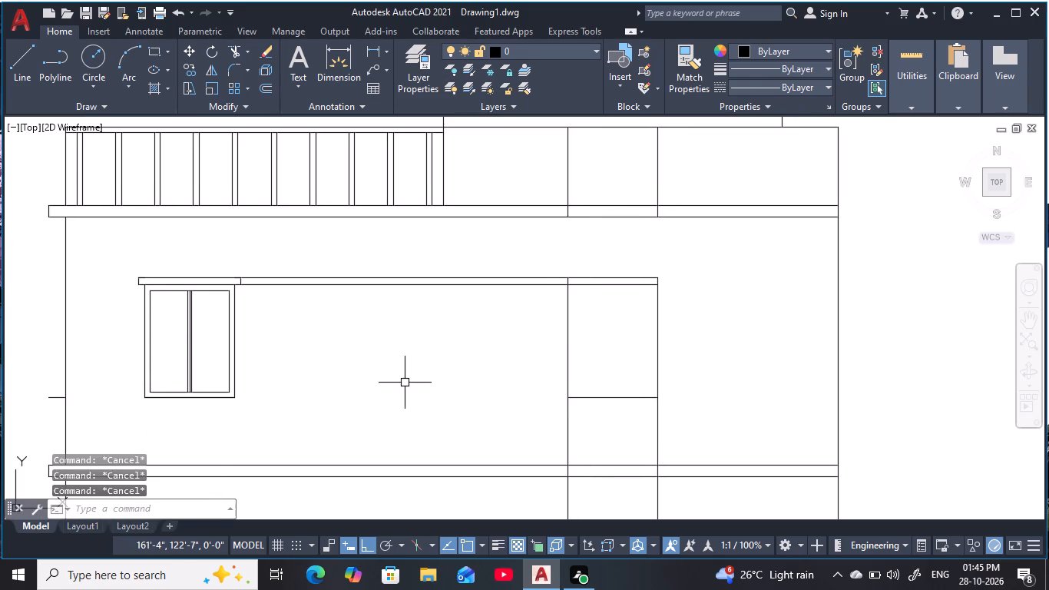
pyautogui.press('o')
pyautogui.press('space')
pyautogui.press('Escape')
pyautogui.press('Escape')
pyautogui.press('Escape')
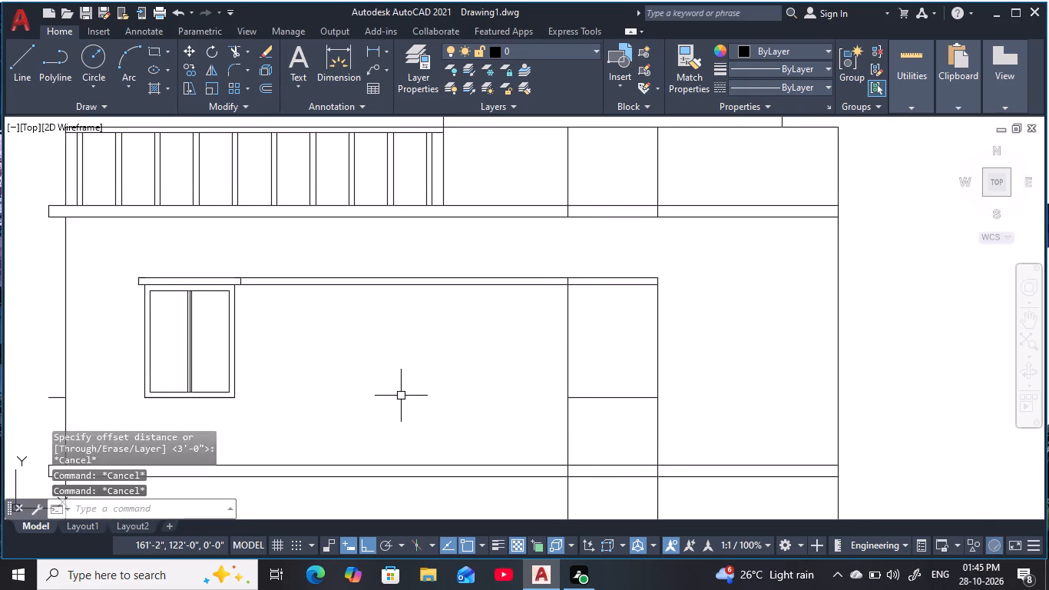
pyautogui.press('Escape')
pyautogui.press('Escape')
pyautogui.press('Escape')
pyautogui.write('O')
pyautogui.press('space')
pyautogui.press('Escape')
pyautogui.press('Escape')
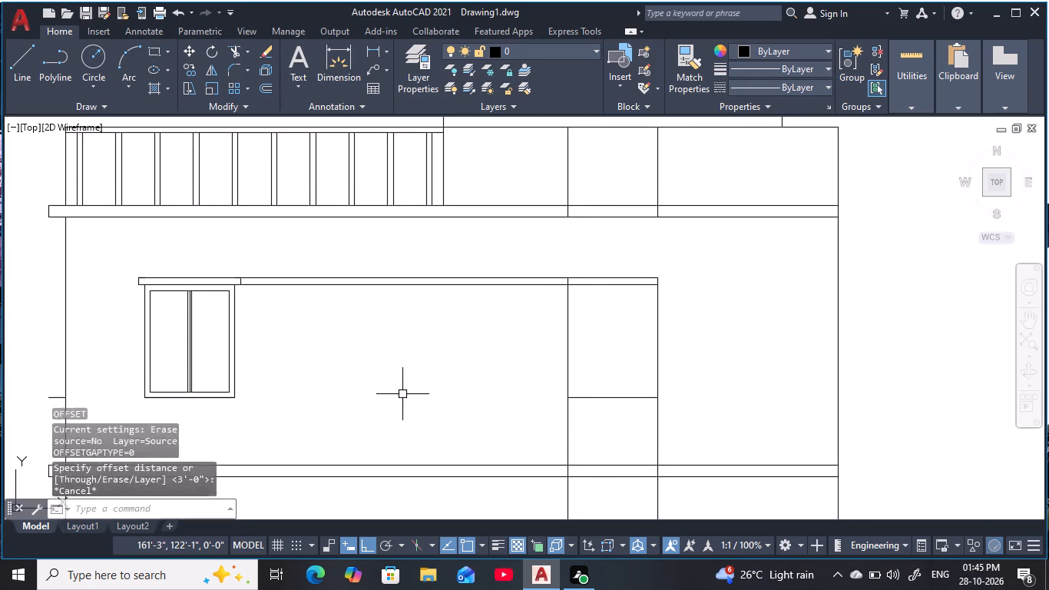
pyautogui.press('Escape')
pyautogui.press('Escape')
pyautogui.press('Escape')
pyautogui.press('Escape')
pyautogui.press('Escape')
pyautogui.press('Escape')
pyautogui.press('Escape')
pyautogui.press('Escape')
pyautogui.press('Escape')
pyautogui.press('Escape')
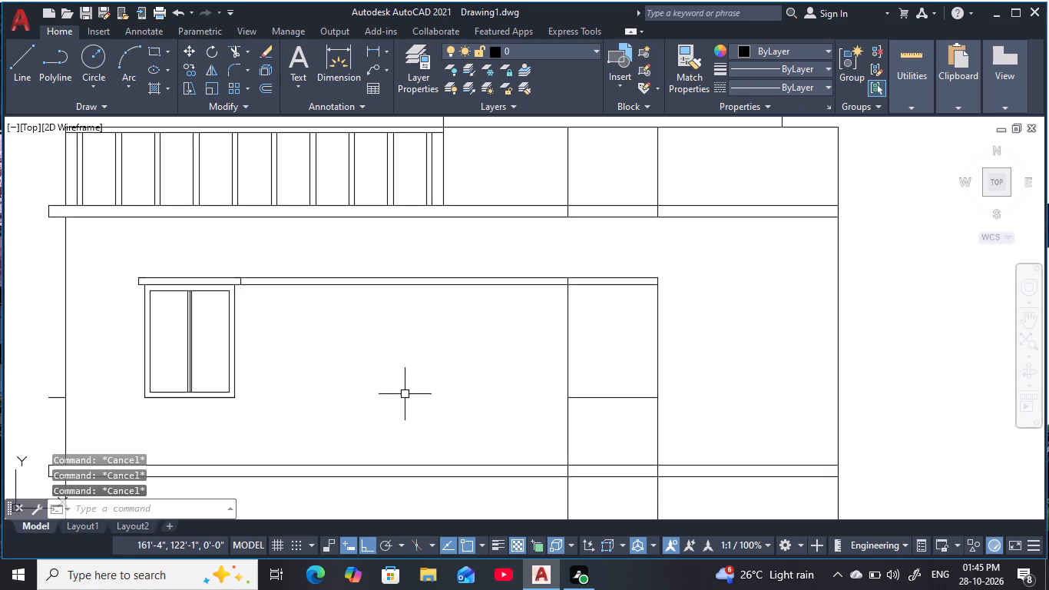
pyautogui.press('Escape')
# Offset both vertical side lines of the second window 4" outward to mark the lintel's ends.
pyautogui.press('Escape')
pyautogui.write('O')
pyautogui.press('space')
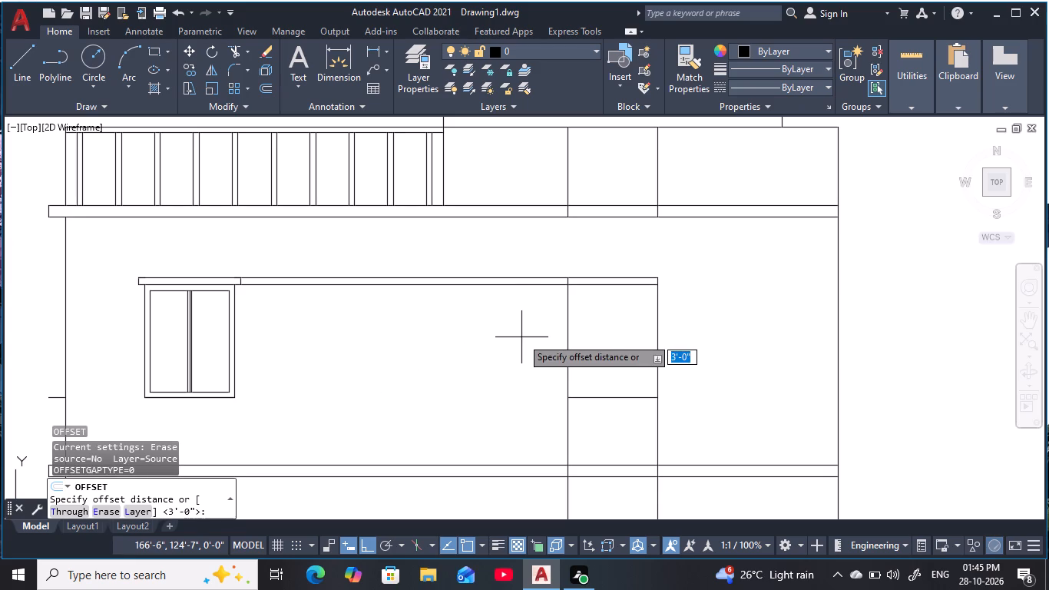
pyautogui.write('4')
pyautogui.press('space')
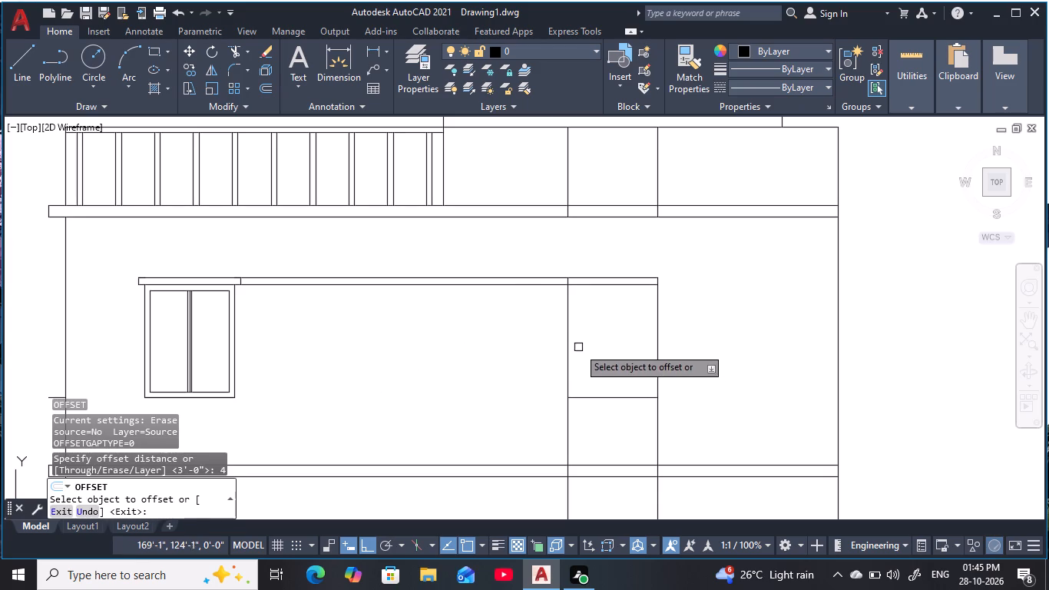
pyautogui.click(566, 345)
pyautogui.click(474, 356)
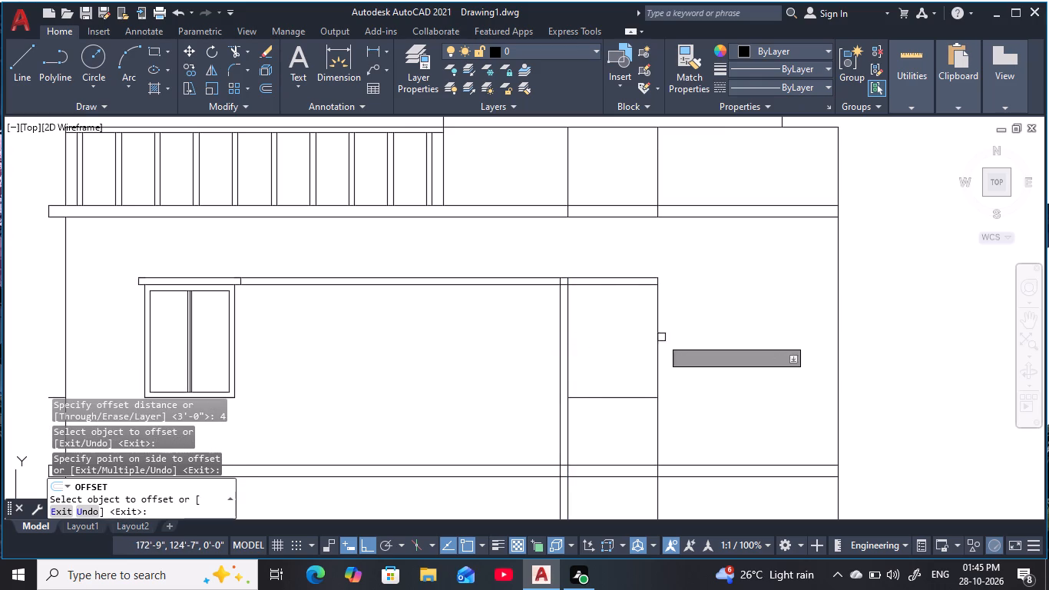
pyautogui.click(658, 340)
pyautogui.click(674, 333)
pyautogui.press('Escape')
pyautogui.press('Escape')
pyautogui.press('Escape')
pyautogui.press('Escape')
# Extend the lintel's top and bottom edges to the new offset line on the second window's outer side.
pyautogui.press('e')
pyautogui.press('x')
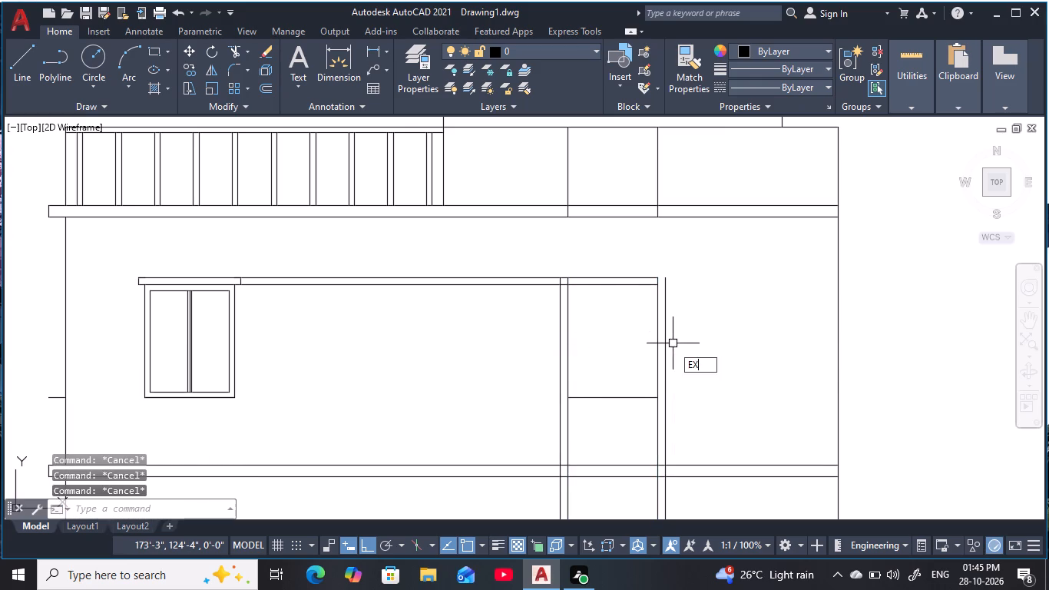
pyautogui.press('space')
pyautogui.click(639, 289)
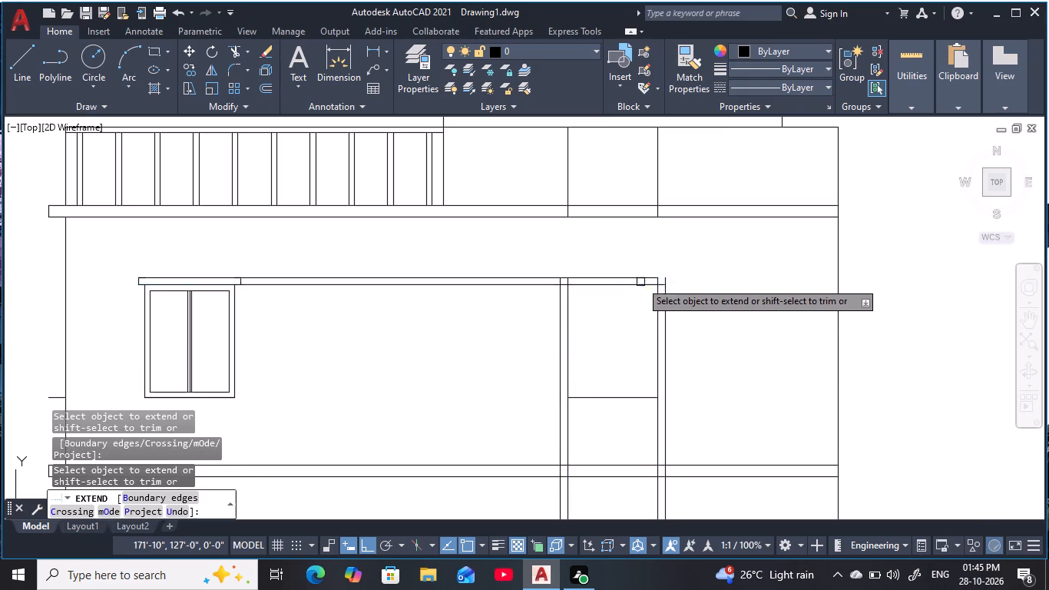
pyautogui.click(642, 277)
pyautogui.press('Escape')
pyautogui.press('Escape')
pyautogui.press('Escape')
# Trim the two 4" offset lines beside the second window between the lintel's bottom edge and the slab below.
pyautogui.press('t')
pyautogui.press('r')
pyautogui.press('space')
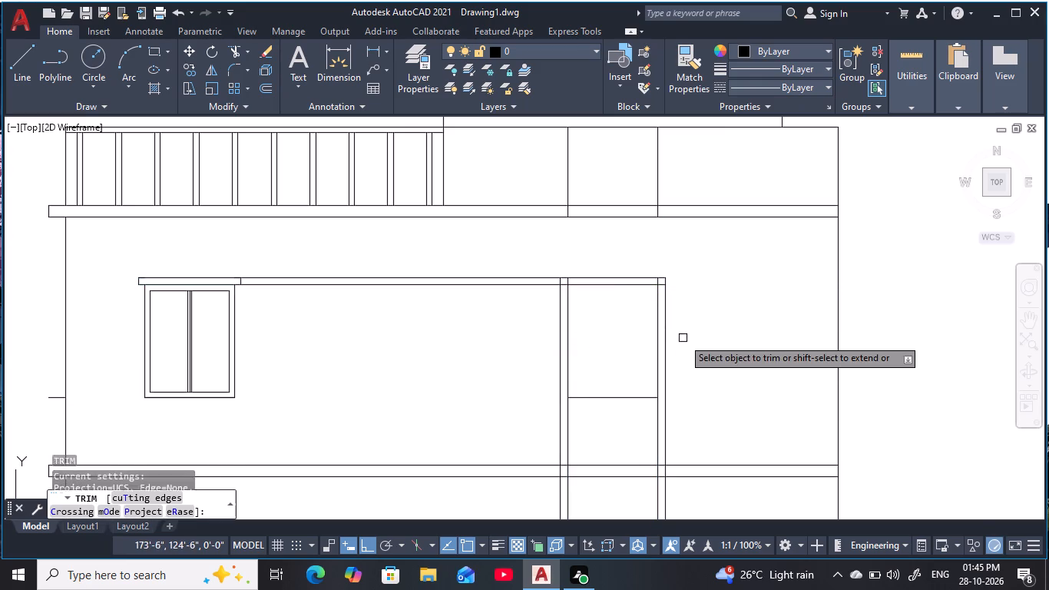
pyautogui.click(667, 346)
pyautogui.click(559, 355)
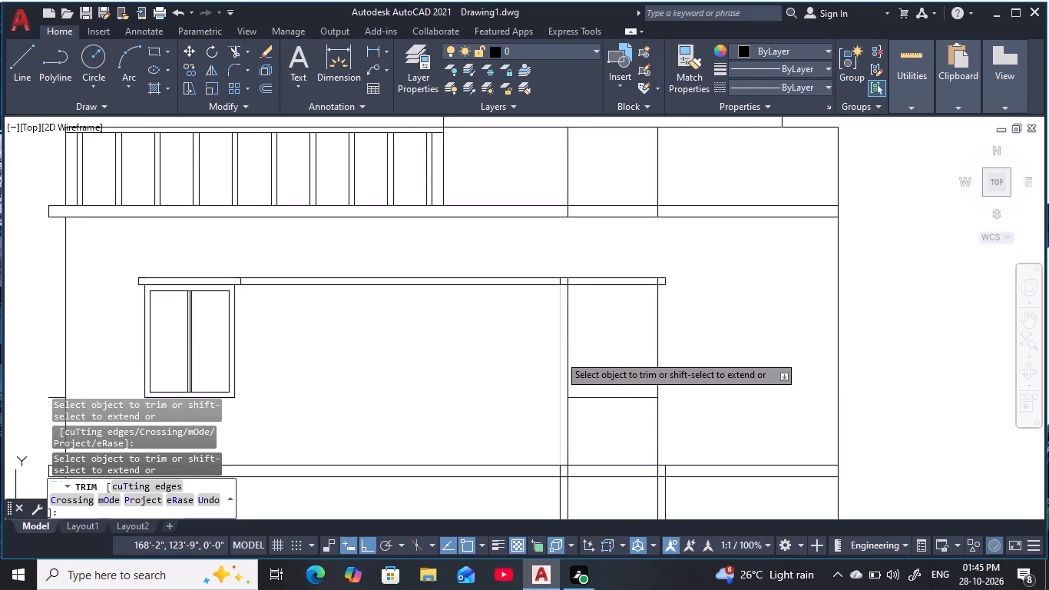
pyautogui.press('Escape')
pyautogui.press('Escape')
pyautogui.press('Escape')
pyautogui.press('Escape')
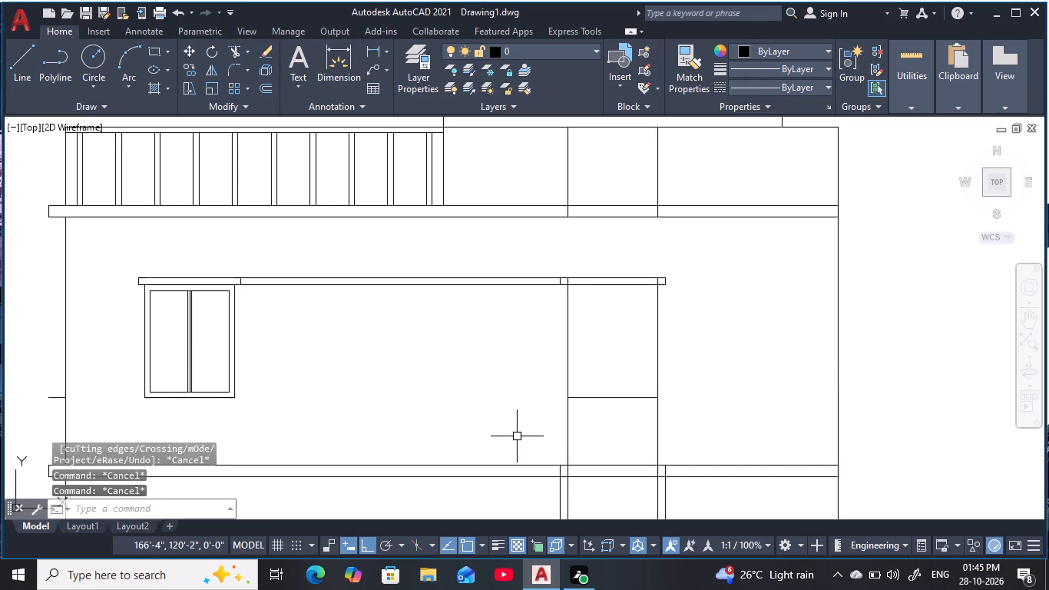
pyautogui.press('Escape')
pyautogui.press('Escape')
pyautogui.press('Escape')
pyautogui.press('Escape')
pyautogui.press('Escape')
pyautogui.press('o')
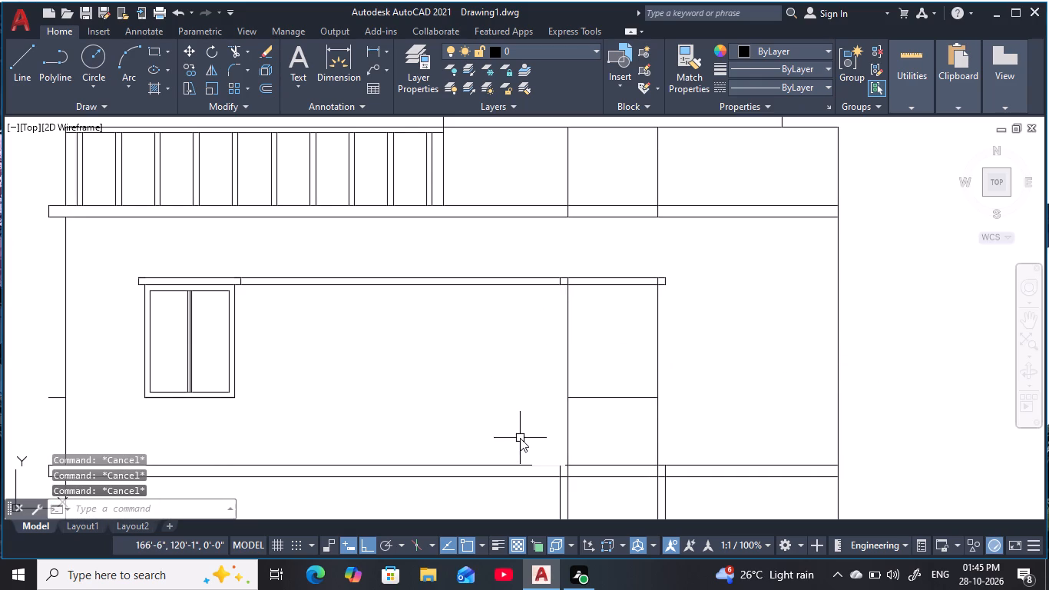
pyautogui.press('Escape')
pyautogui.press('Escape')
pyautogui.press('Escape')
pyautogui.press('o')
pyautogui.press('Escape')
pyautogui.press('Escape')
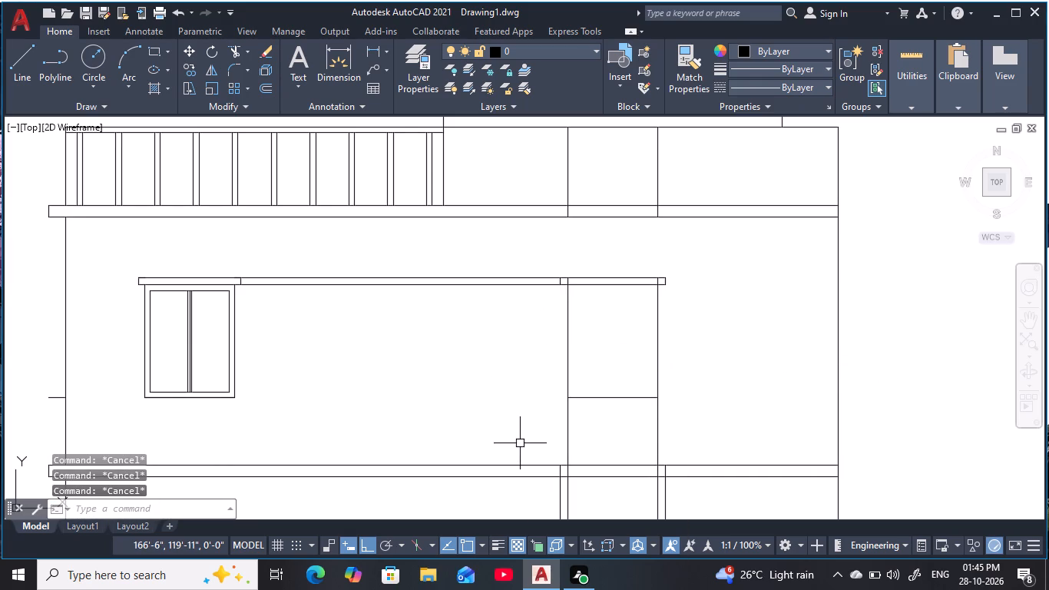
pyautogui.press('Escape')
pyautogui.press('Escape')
# Offset the lintel's long bottom edge 2' downward across both windows.
pyautogui.write('O')
pyautogui.press('space')
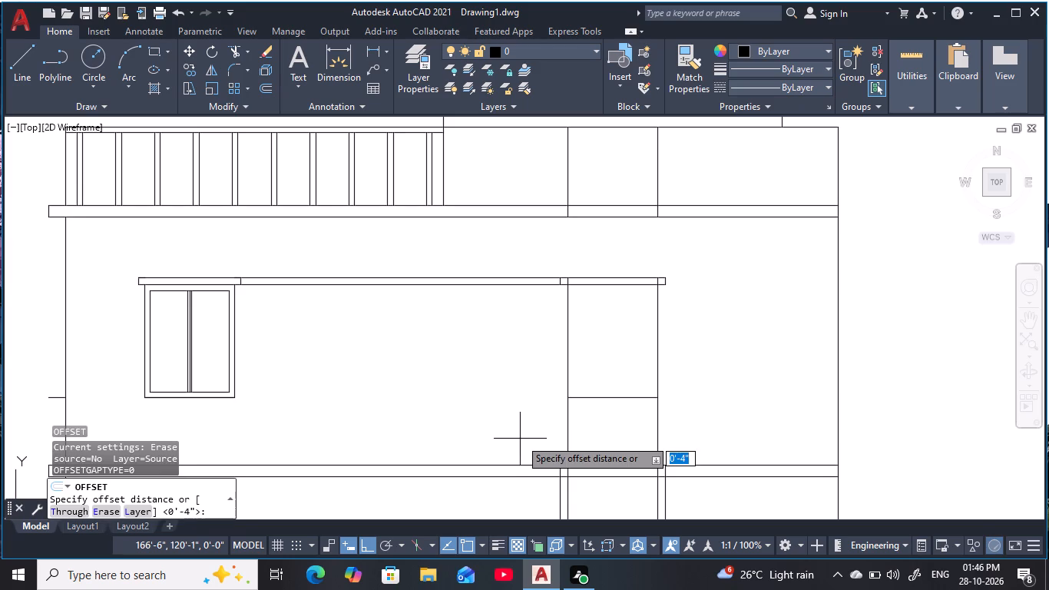
pyautogui.write("2'")
pyautogui.press('space')
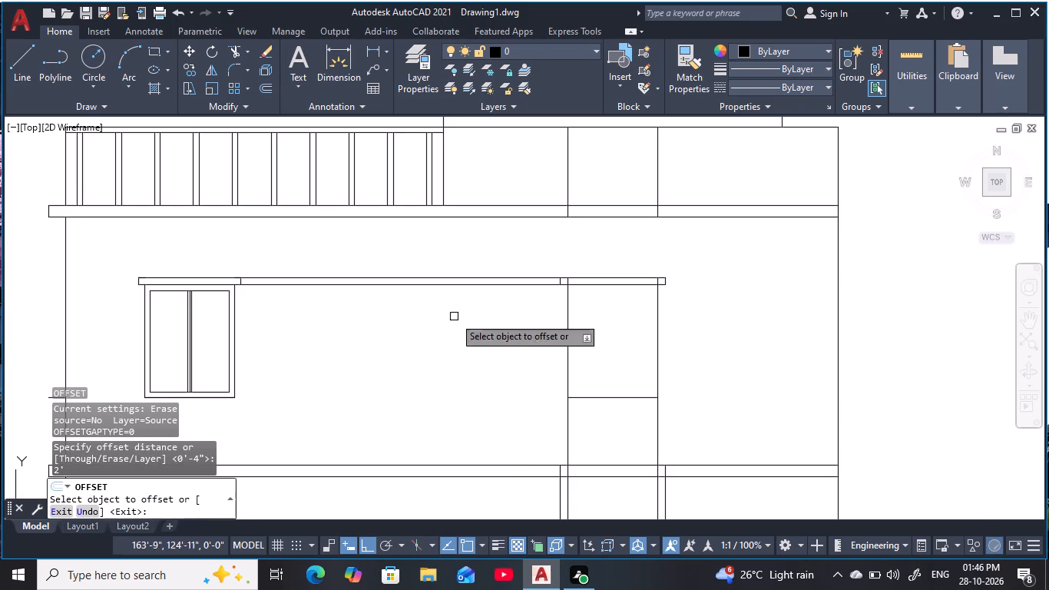
pyautogui.click(474, 284)
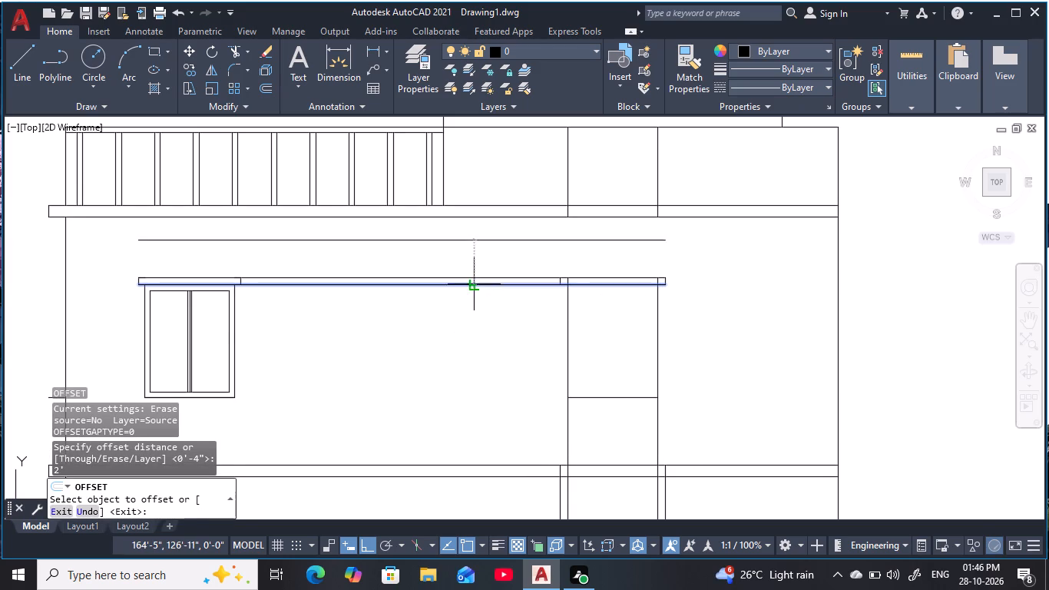
pyautogui.click(472, 372)
pyautogui.press('Escape')
pyautogui.press('Escape')
pyautogui.press('Escape')
pyautogui.press('Escape')
pyautogui.press('Escape')
pyautogui.press('Escape')
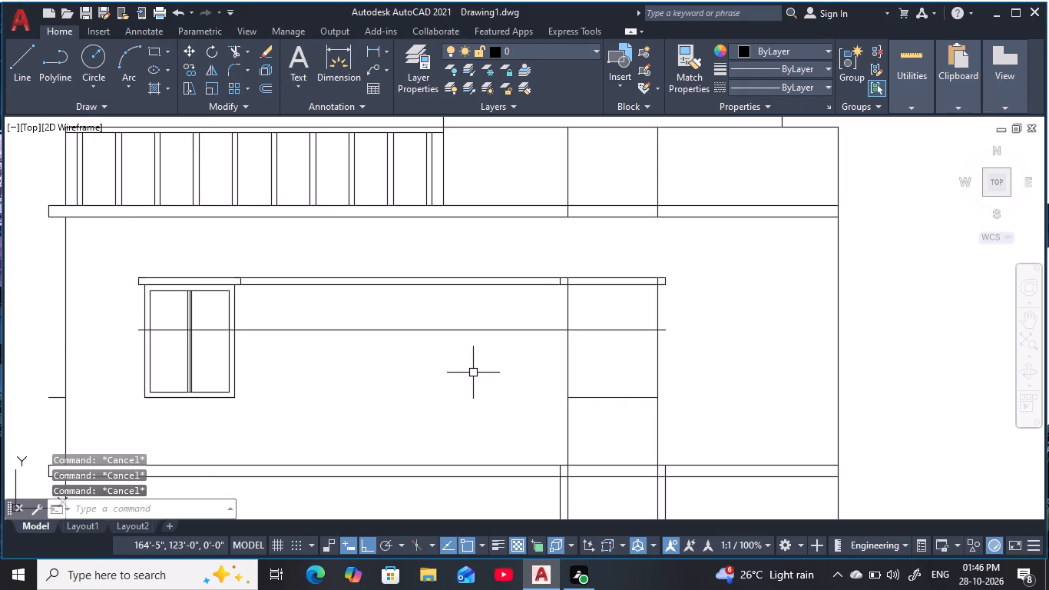
# Offset the second window's inner side line 2' toward the first window.
pyautogui.write('O')
pyautogui.press('space')
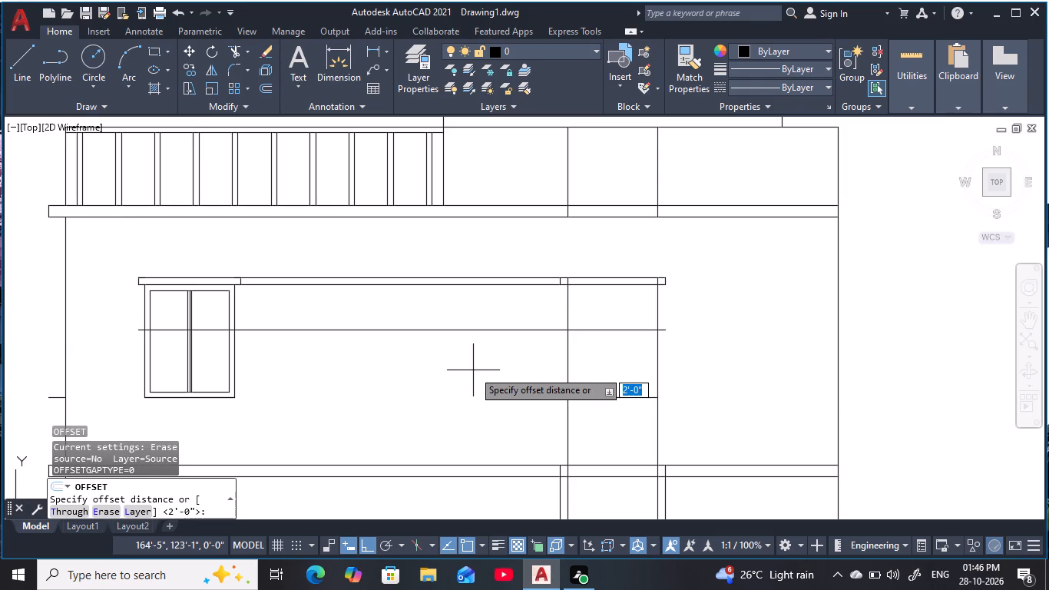
pyautogui.write("2'")
pyautogui.press('space')
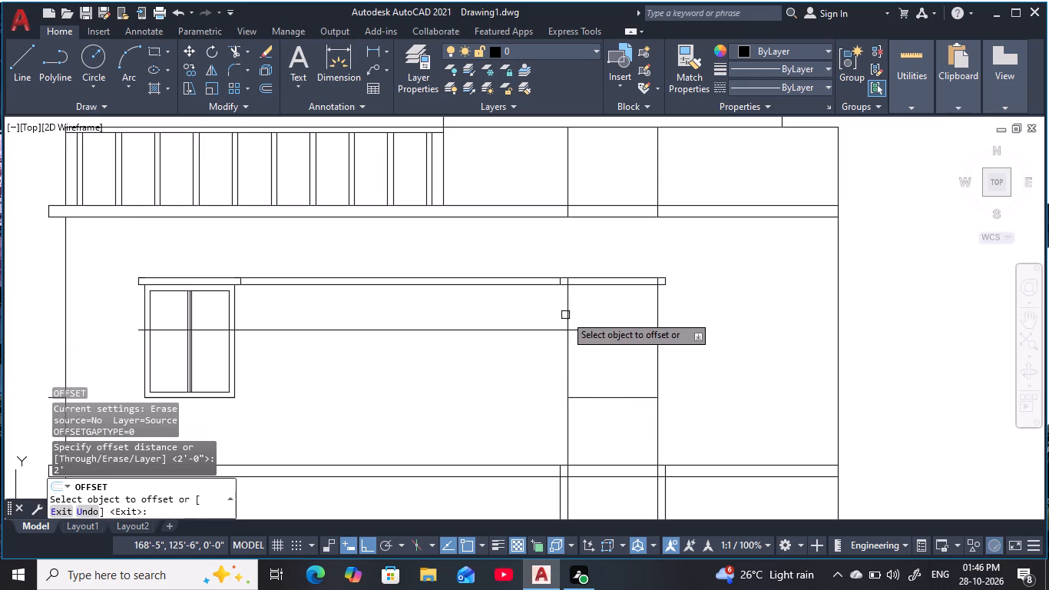
pyautogui.click(567, 314)
pyautogui.click(402, 331)
pyautogui.press('Escape')
pyautogui.press('Escape')
pyautogui.press('Escape')
pyautogui.press('Escape')
# Offset the new vertical line a further 2'6" toward the first window.
pyautogui.write("O 2'")
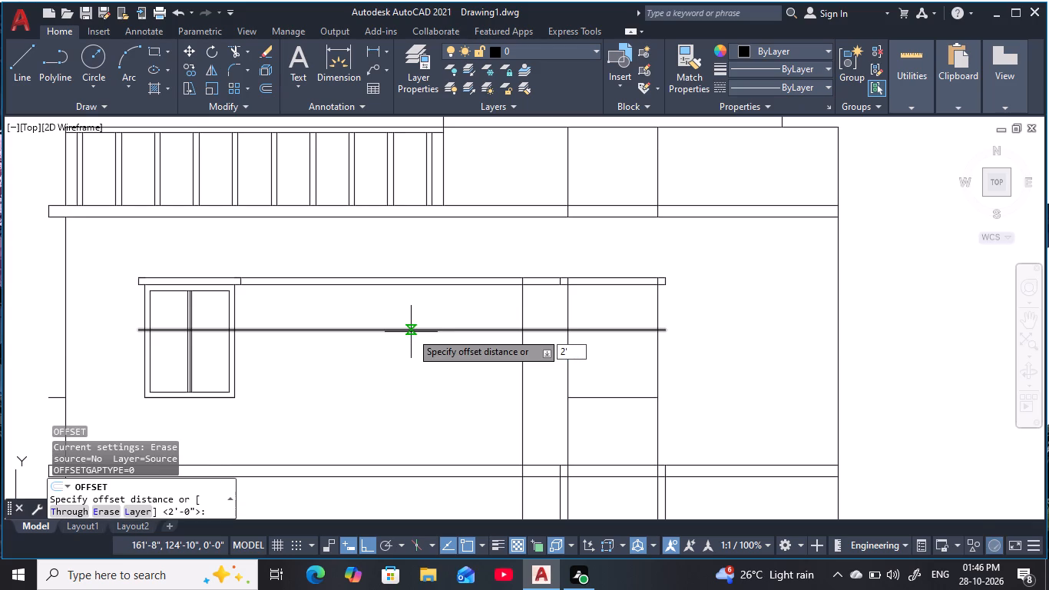
pyautogui.write('6')
pyautogui.press('space')
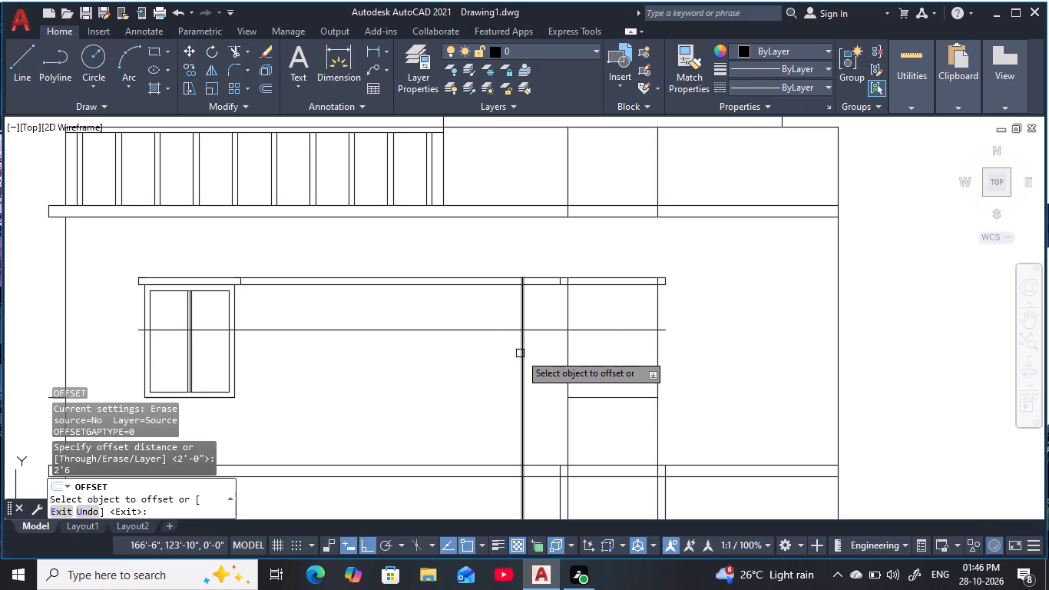
pyautogui.click(520, 353)
pyautogui.click(350, 362)
pyautogui.press('Escape')
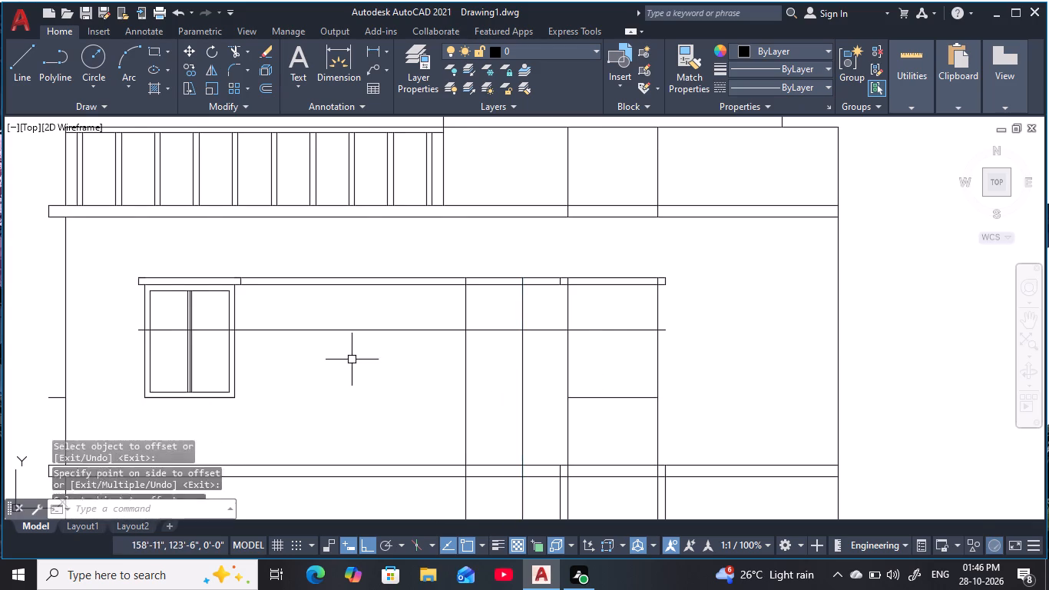
pyautogui.press('Escape')
pyautogui.moveTo(354, 360); pyautogui.dragTo(385, 356, button='middle')
pyautogui.press('Escape')
pyautogui.press('Escape')
pyautogui.press('Escape')
# Trim the new horizontal line at the first window's frame edge and erase the remaining piece that crosses the window.
pyautogui.write('TR')
pyautogui.press('space')
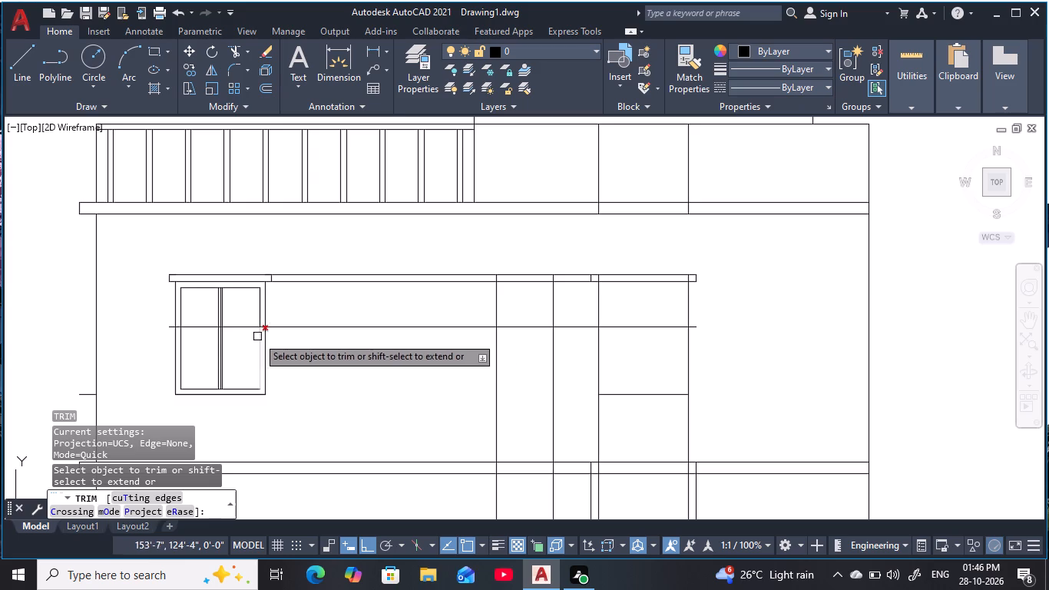
pyautogui.scroll(3, 253, 333)
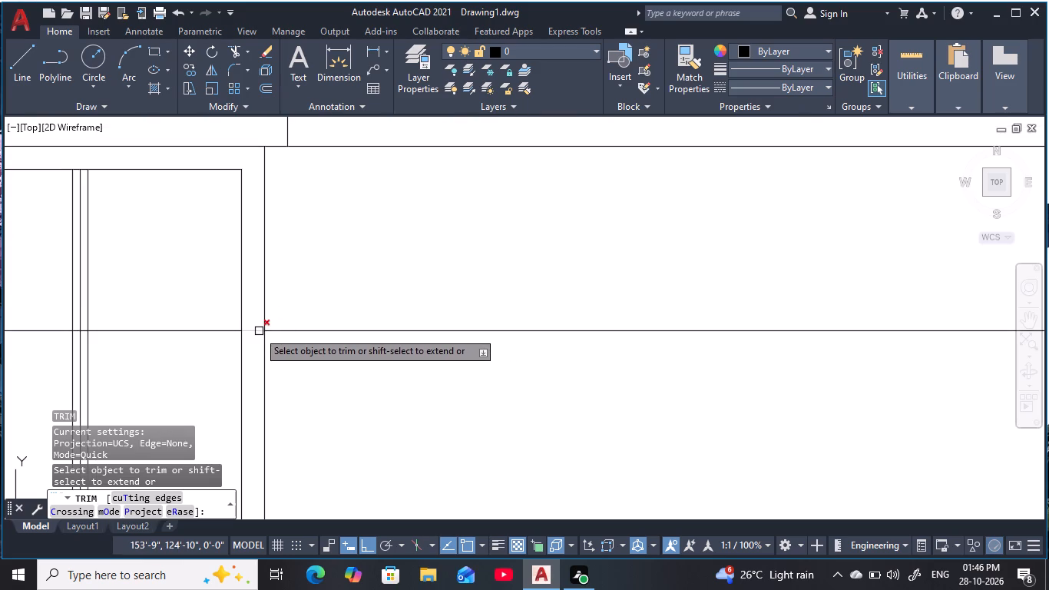
pyautogui.click(256, 331)
pyautogui.press('Escape')
pyautogui.moveTo(399, 388); pyautogui.dragTo(523, 370, button='middle')
pyautogui.press('Escape')
pyautogui.press('Escape')
pyautogui.click(313, 346)
pyautogui.click(298, 308)
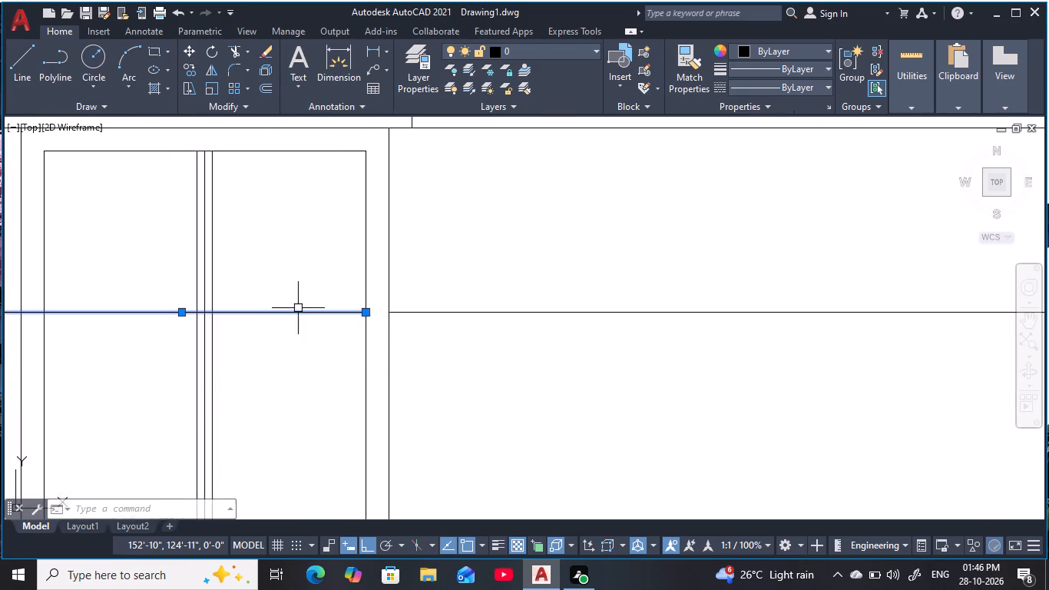
pyautogui.press('e')
pyautogui.press('space')
pyautogui.press('Escape')
pyautogui.scroll(-2, 472, 370)
pyautogui.moveTo(510, 378); pyautogui.dragTo(369, 395, button='middle')
pyautogui.press('Escape')
pyautogui.press('Escape')
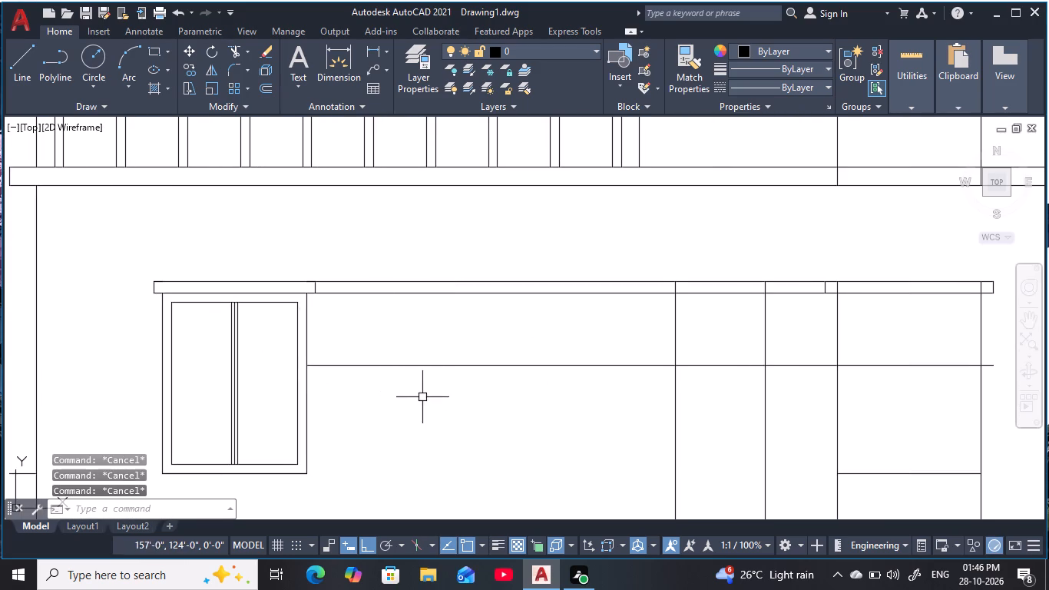
# Trim the horizontal line on both sides of the two new verticals and cut their lower ends to form a small ventilator opening.
pyautogui.write('TR')
pyautogui.press('space')
pyautogui.moveTo(431, 413); pyautogui.dragTo(435, 406)
pyautogui.click(427, 346)
pyautogui.moveTo(518, 346); pyautogui.dragTo(514, 349, button='middle')
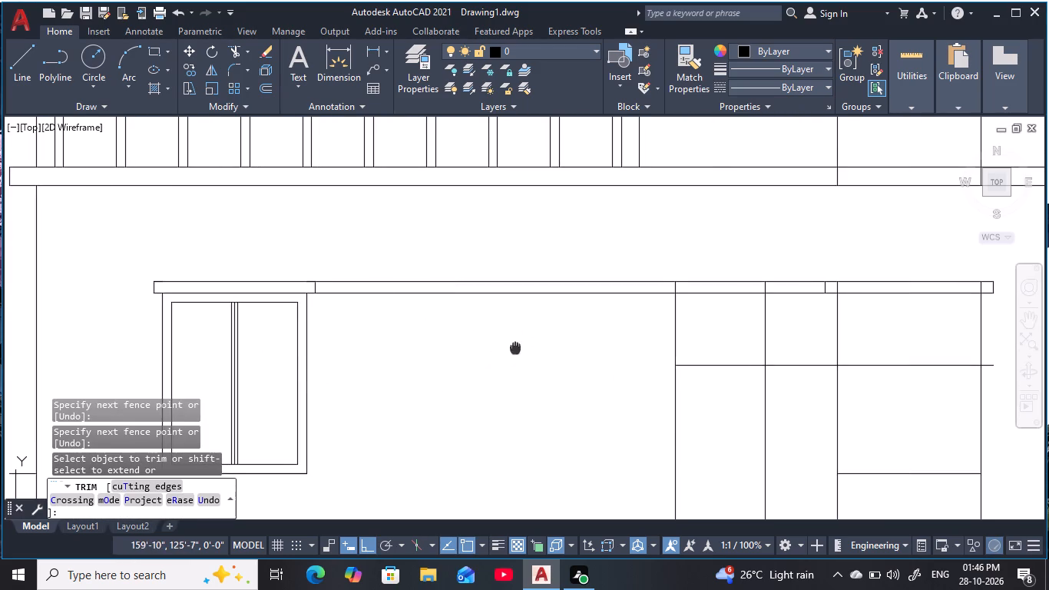
pyautogui.moveTo(514, 349); pyautogui.dragTo(419, 377, button='middle')
pyautogui.click(693, 411)
pyautogui.click(678, 376)
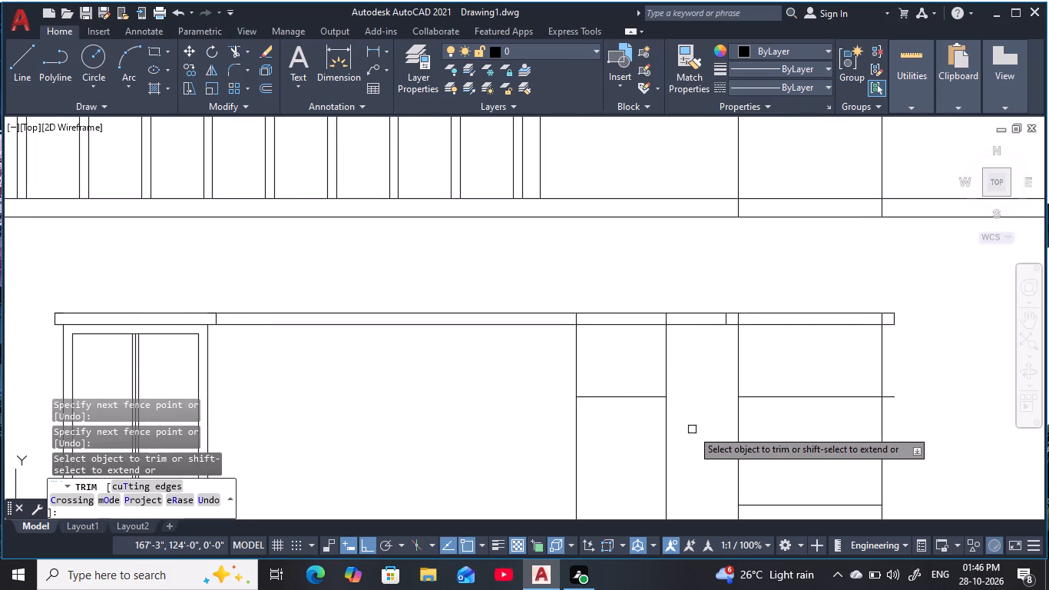
pyautogui.moveTo(695, 428); pyautogui.dragTo(549, 426)
pyautogui.moveTo(570, 411); pyautogui.dragTo(587, 408, button='middle')
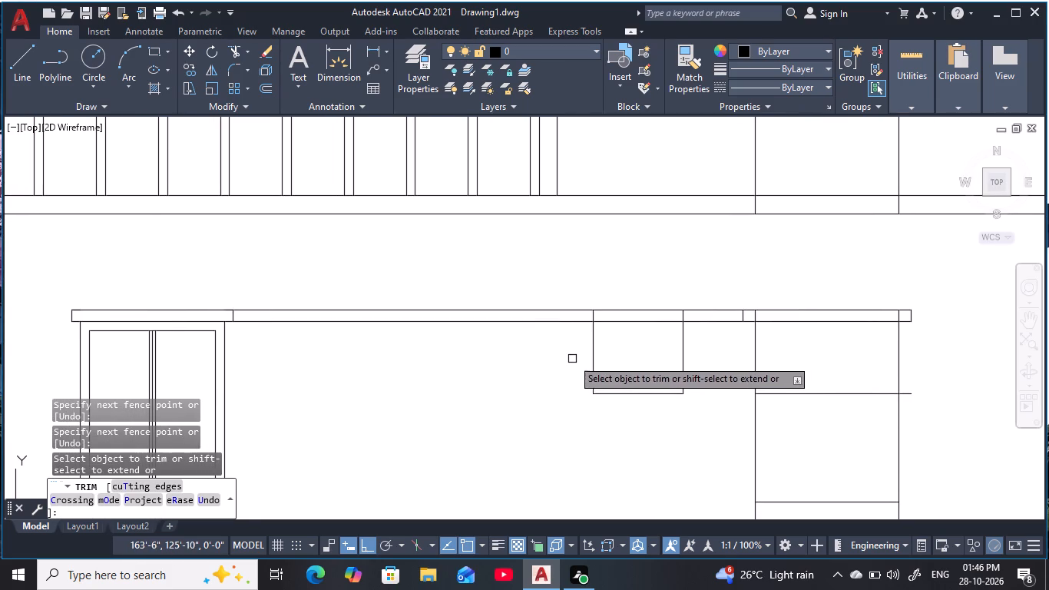
pyautogui.press('Escape')
pyautogui.press('Escape')
pyautogui.press('Escape')
pyautogui.press('Escape')
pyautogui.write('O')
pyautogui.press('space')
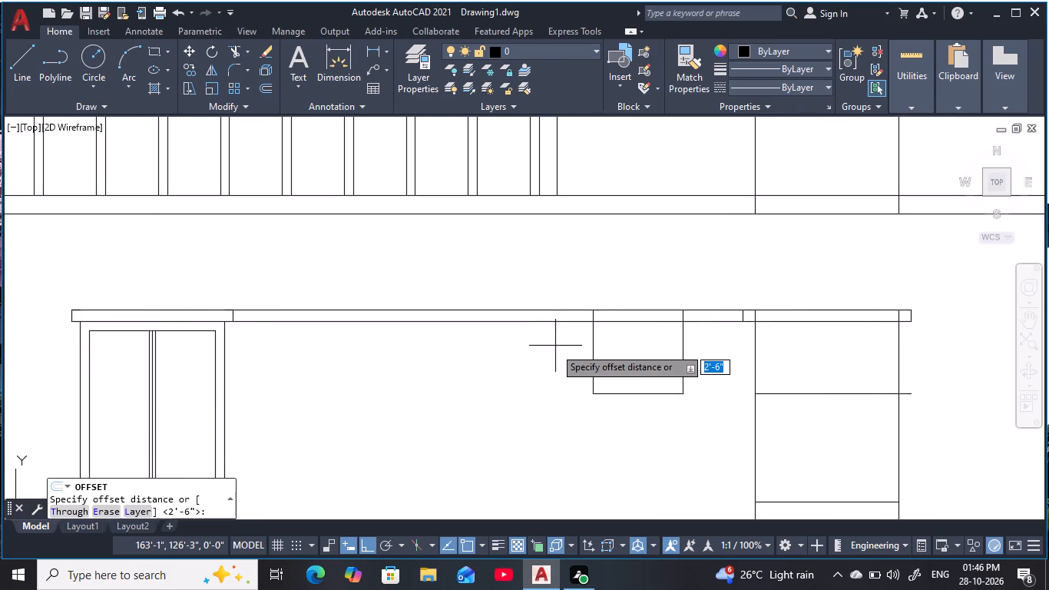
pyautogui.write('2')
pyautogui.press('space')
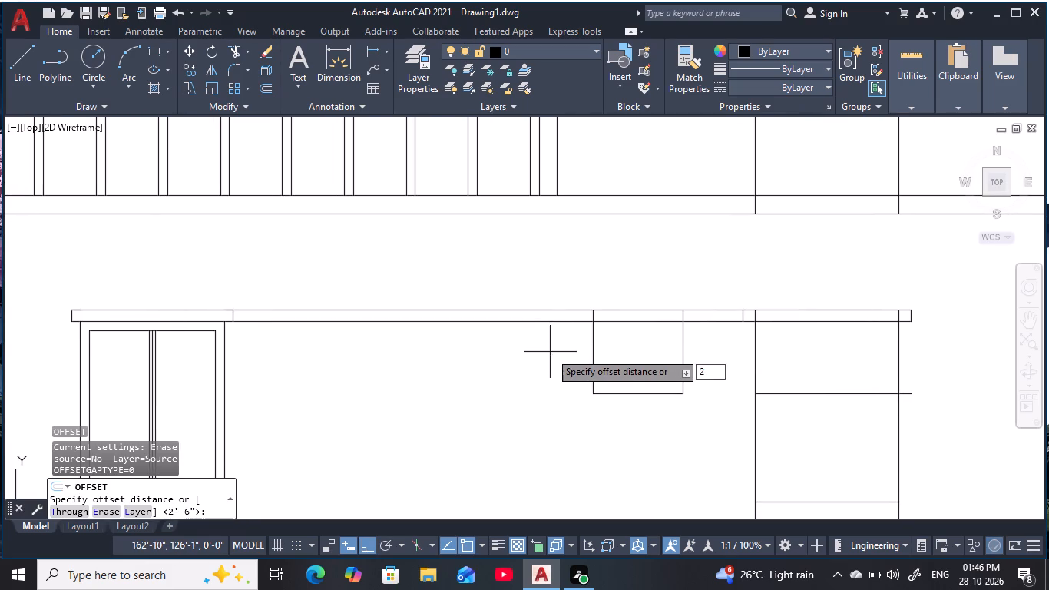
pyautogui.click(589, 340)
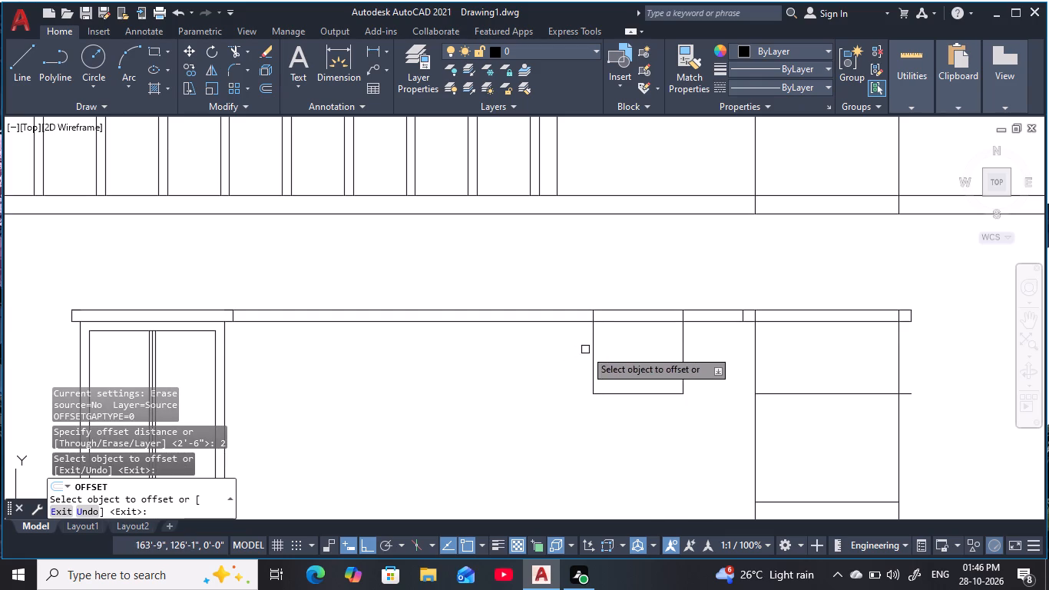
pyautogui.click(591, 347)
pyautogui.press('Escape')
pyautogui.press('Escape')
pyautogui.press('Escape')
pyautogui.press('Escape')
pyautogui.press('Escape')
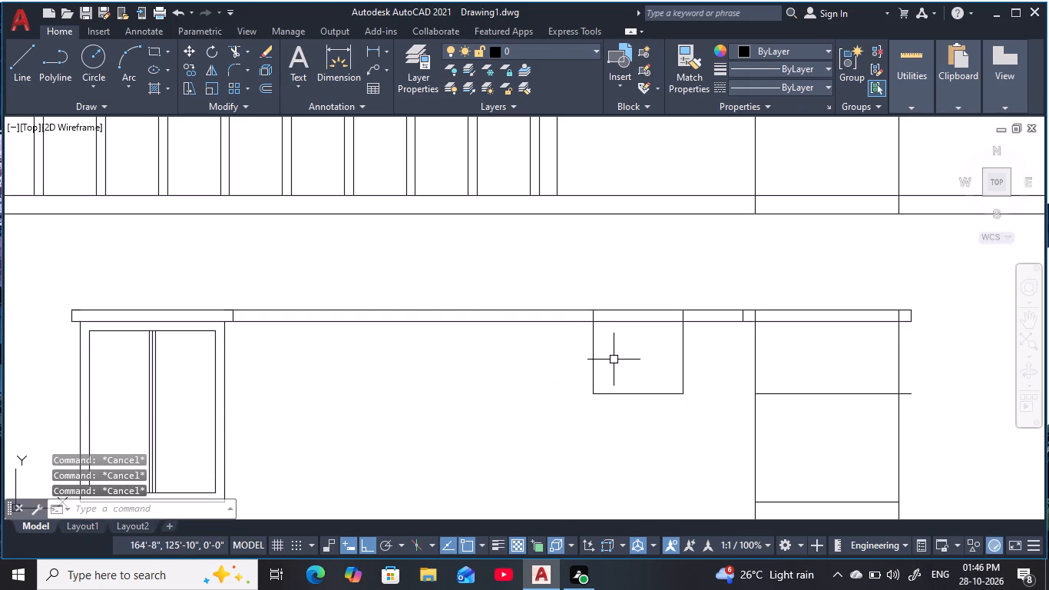
# Offset both side lines of the small opening 4" outward.
pyautogui.press('o')
pyautogui.press('space')
pyautogui.press('4')
pyautogui.press('space')
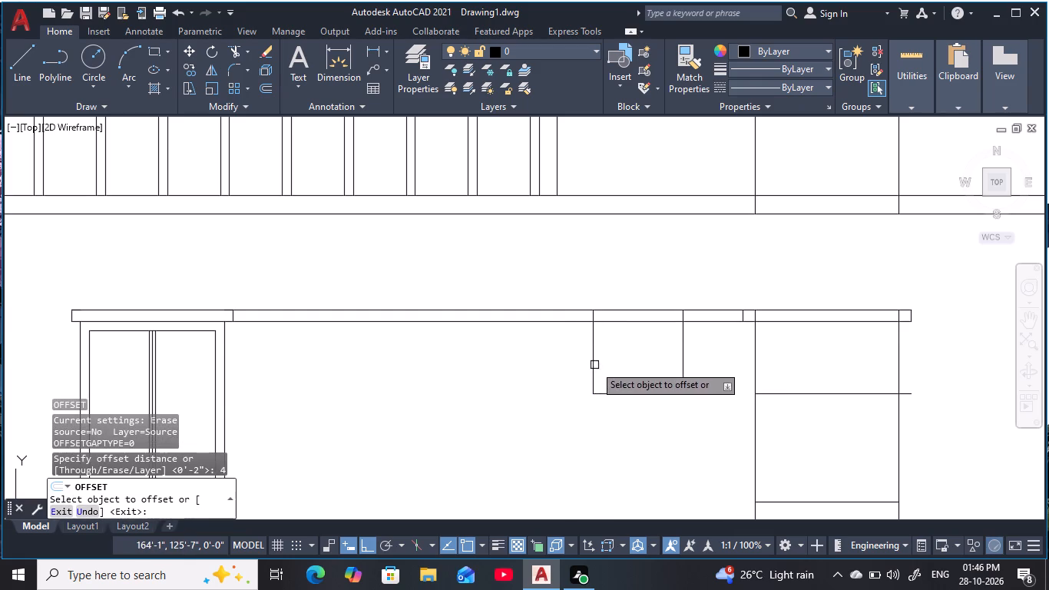
pyautogui.click(594, 365)
pyautogui.click(508, 374)
pyautogui.click(684, 361)
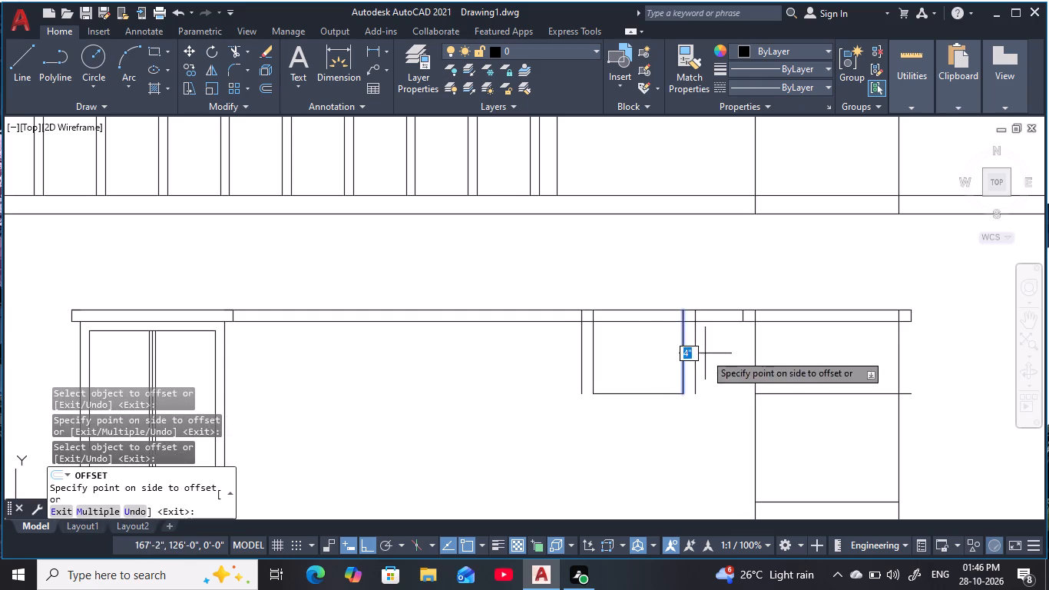
pyautogui.click(705, 353)
pyautogui.press('Escape')
pyautogui.press('Escape')
pyautogui.press('Escape')
pyautogui.press('Escape')
pyautogui.press('Escape')
pyautogui.press('y')
pyautogui.press('Escape')
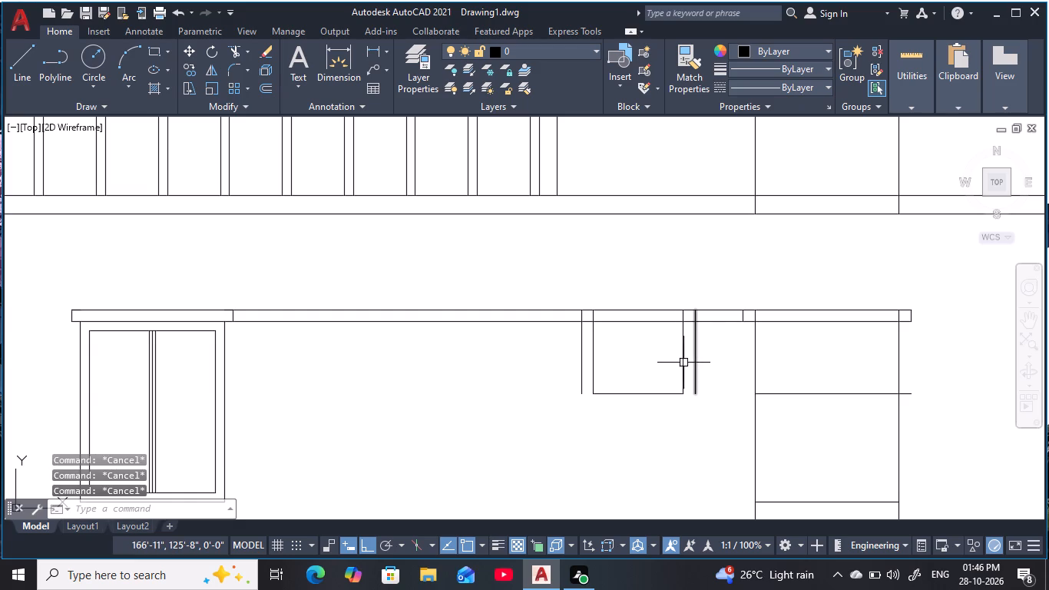
pyautogui.press('Escape')
# Trim the long lintel and the vertical lines around it into a separate lintel over the small opening.
pyautogui.press('t')
pyautogui.press('r')
pyautogui.press('space')
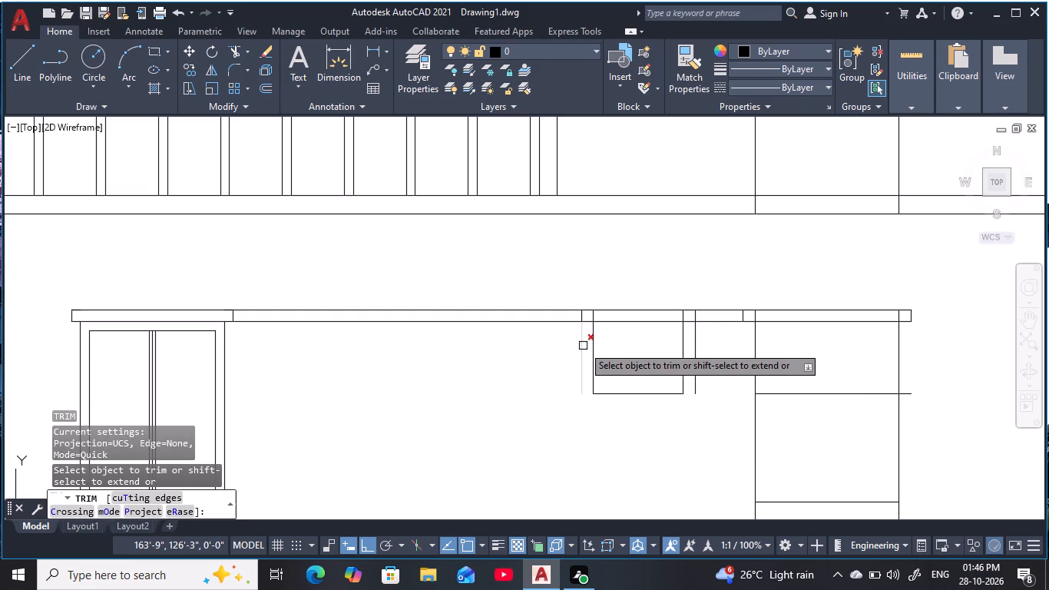
pyautogui.click(583, 346)
pyautogui.moveTo(555, 336); pyautogui.dragTo(525, 303)
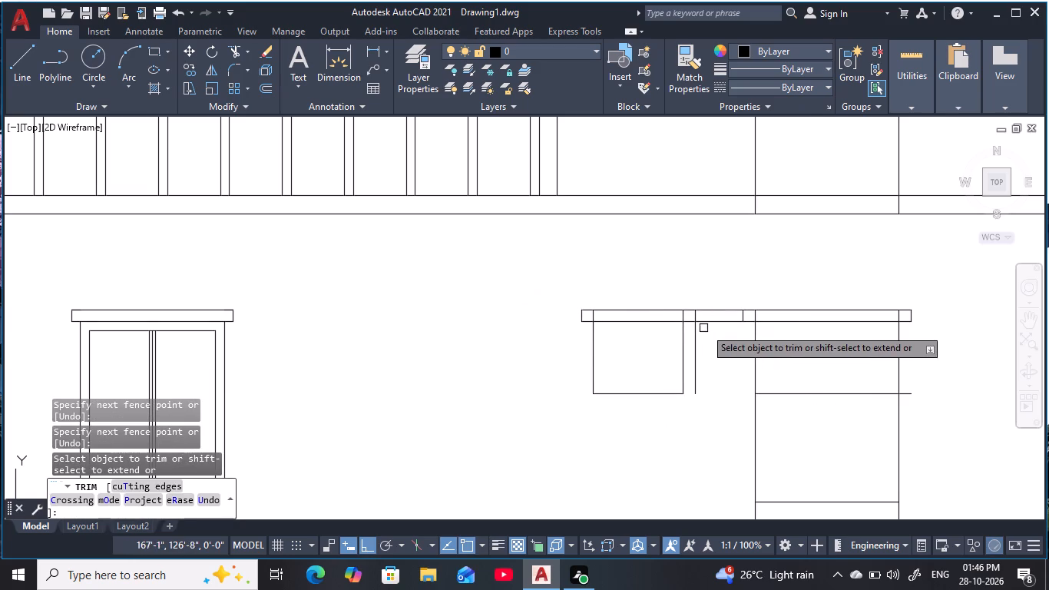
pyautogui.moveTo(713, 333); pyautogui.dragTo(701, 301)
pyautogui.click(695, 337)
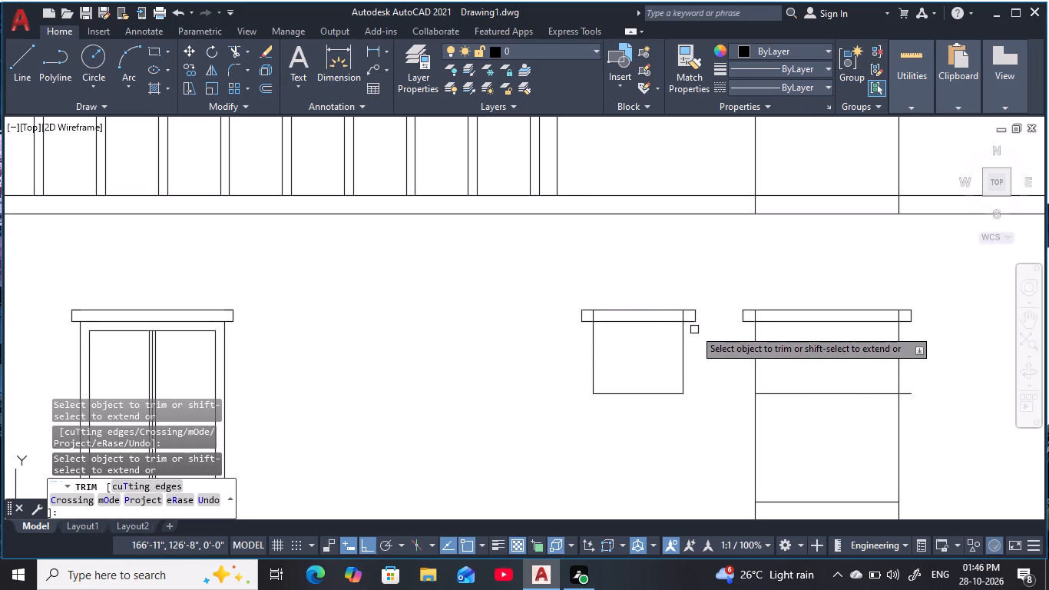
pyautogui.scroll(1, 693, 323)
pyautogui.click(682, 312)
pyautogui.click(665, 315)
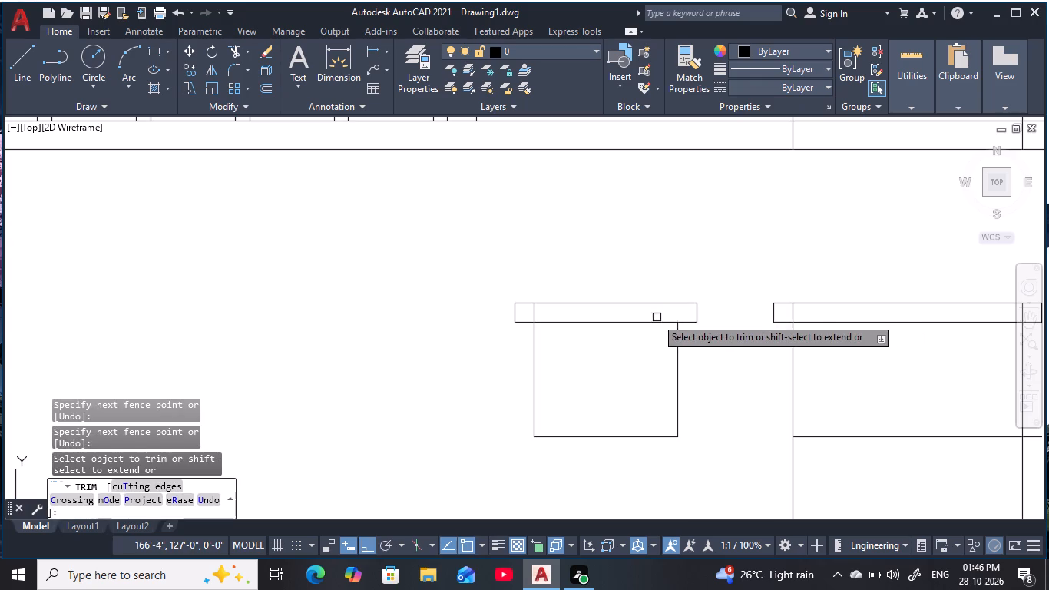
pyautogui.click(541, 313)
pyautogui.click(522, 316)
# Trim the second window's side lines where they cross its lintel.
pyautogui.moveTo(743, 331); pyautogui.dragTo(571, 373, button='middle')
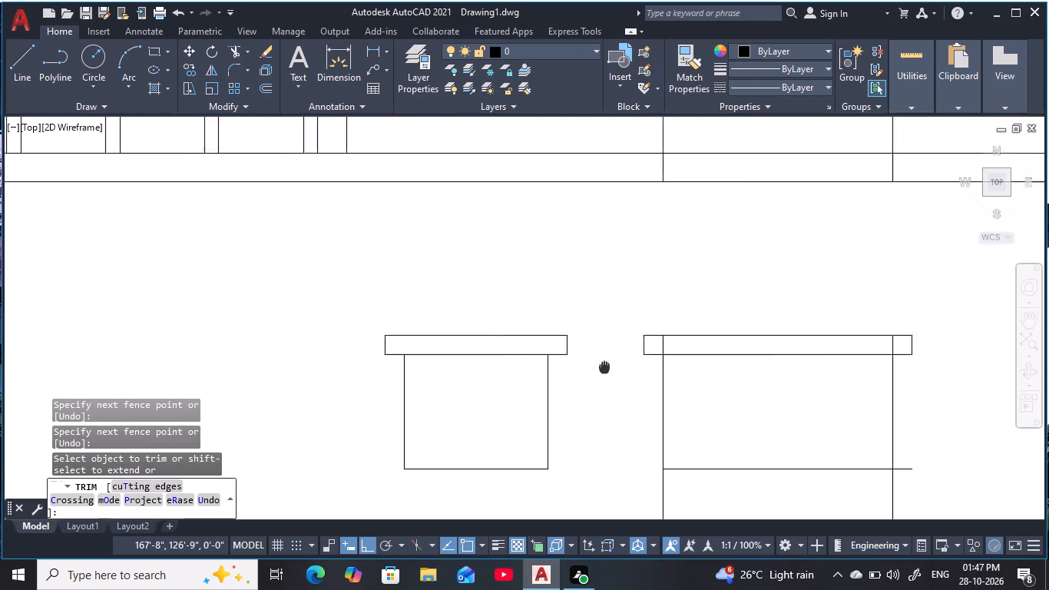
pyautogui.scroll(1, 528, 376)
pyautogui.moveTo(571, 373); pyautogui.dragTo(524, 376, button='middle')
pyautogui.scroll(2, 625, 355)
pyautogui.moveTo(617, 348); pyautogui.dragTo(552, 360)
pyautogui.moveTo(693, 354); pyautogui.dragTo(425, 378, button='middle')
pyautogui.scroll(-3, 406, 378)
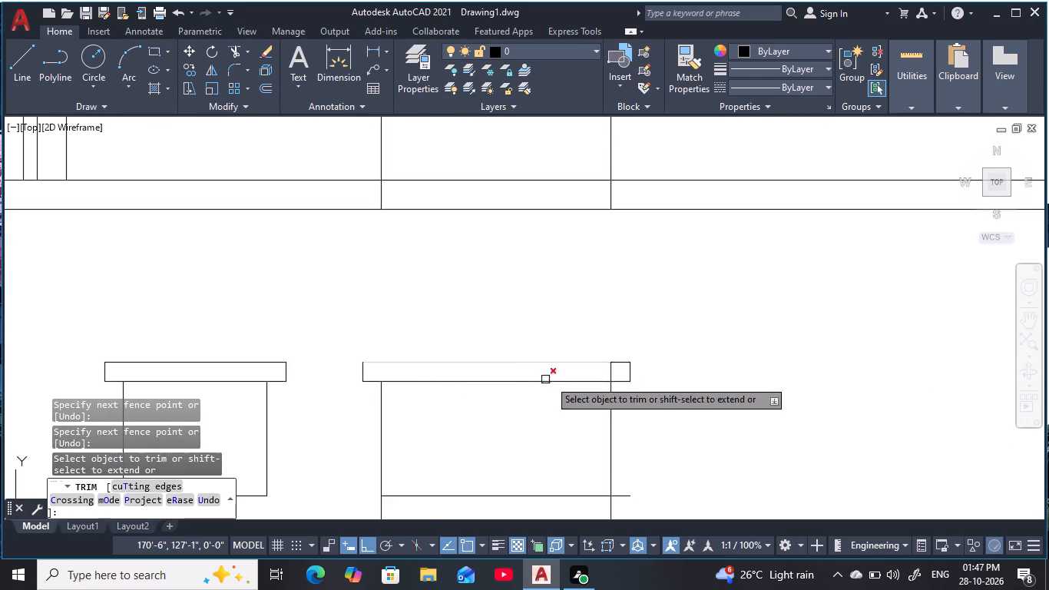
pyautogui.scroll(3, 632, 387)
pyautogui.moveTo(591, 350); pyautogui.dragTo(500, 353)
pyautogui.scroll(-3, 511, 360)
pyautogui.moveTo(515, 363); pyautogui.dragTo(574, 281, button='middle')
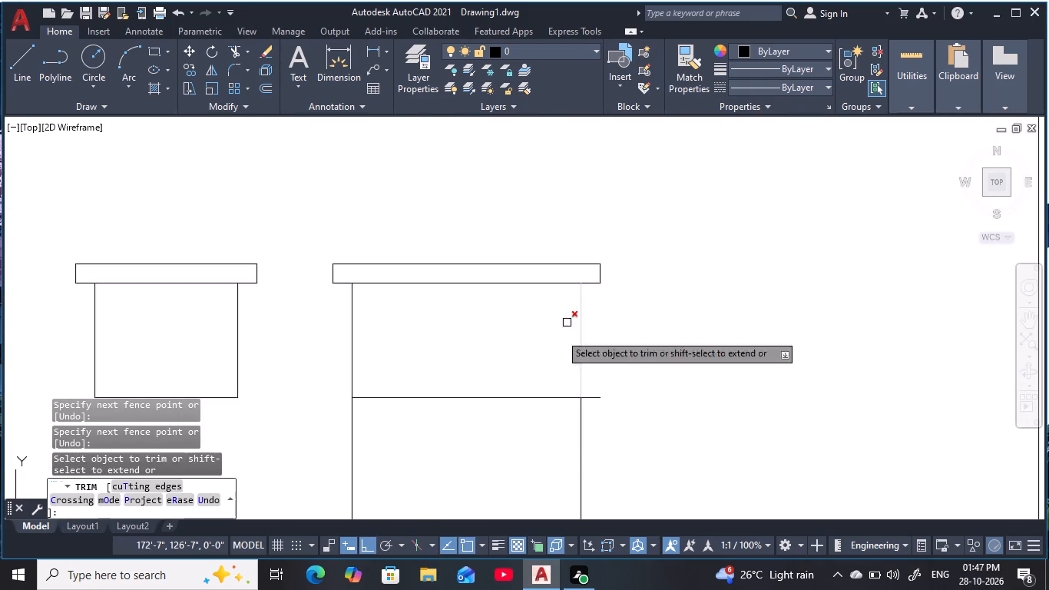
pyautogui.press('Escape')
pyautogui.press('Escape')
# Erase the leftover horizontal line crossing the middle of the second window.
pyautogui.click(531, 416)
pyautogui.click(475, 368)
pyautogui.write('E')
pyautogui.press('space')
pyautogui.press('Escape')
pyautogui.scroll(-3, 455, 386)
pyautogui.moveTo(452, 392); pyautogui.dragTo(507, 373, button='middle')
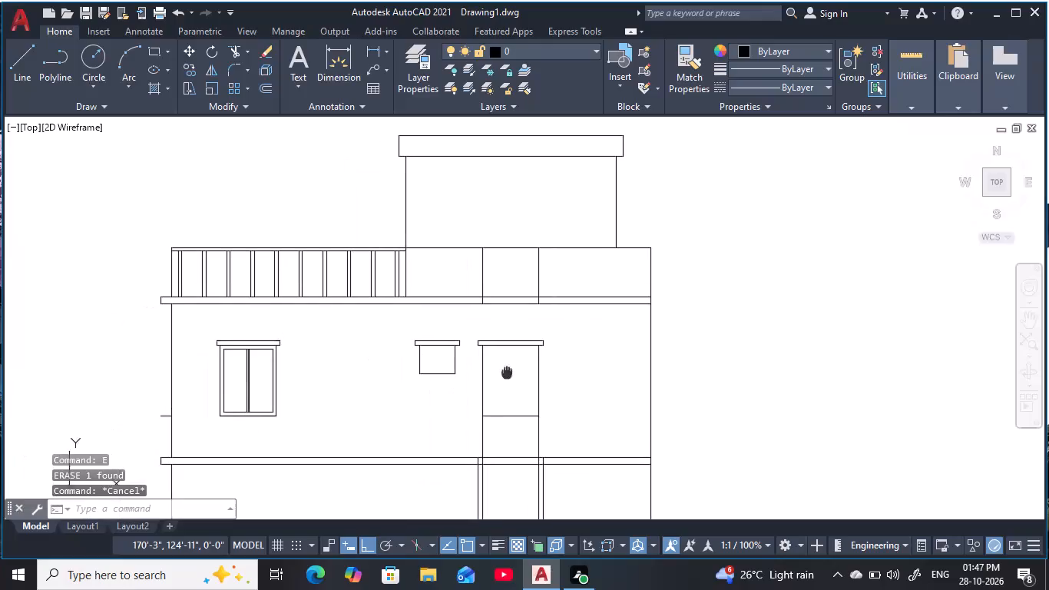
pyautogui.press('Escape')
pyautogui.press('Escape')
pyautogui.press('Escape')
# Trim the second window's side lines between its bottom edge and the slab below.
pyautogui.moveTo(520, 424); pyautogui.dragTo(536, 377, button='middle')
pyautogui.scroll(1, 537, 376)
pyautogui.press('Escape')
pyautogui.press('t')
pyautogui.press('r')
pyautogui.press('space')
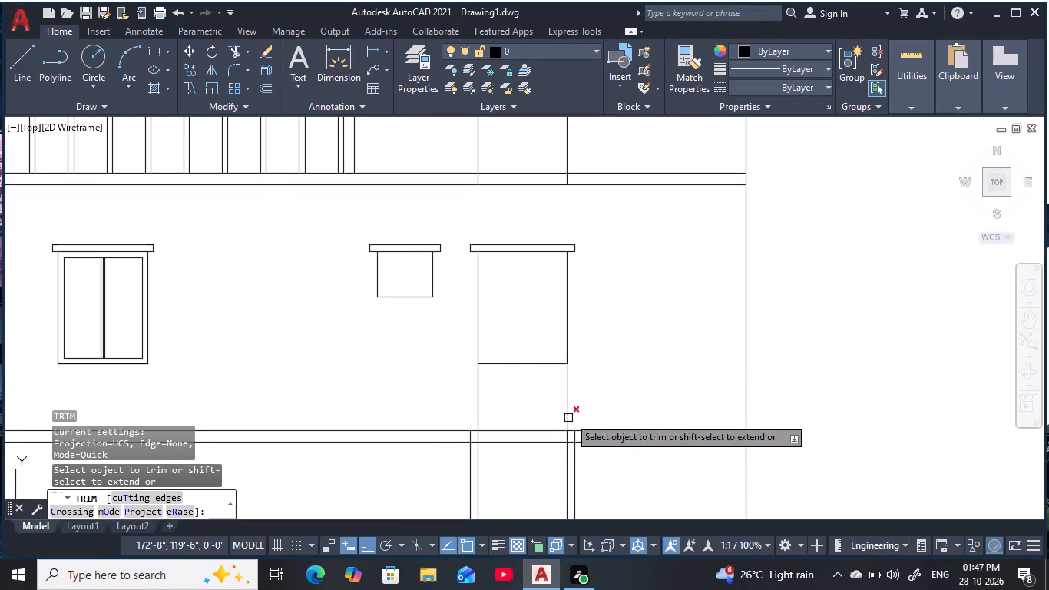
pyautogui.moveTo(571, 407); pyautogui.dragTo(590, 340, button='middle')
pyautogui.moveTo(634, 337); pyautogui.dragTo(450, 342)
pyautogui.press('Escape')
pyautogui.press('Escape')
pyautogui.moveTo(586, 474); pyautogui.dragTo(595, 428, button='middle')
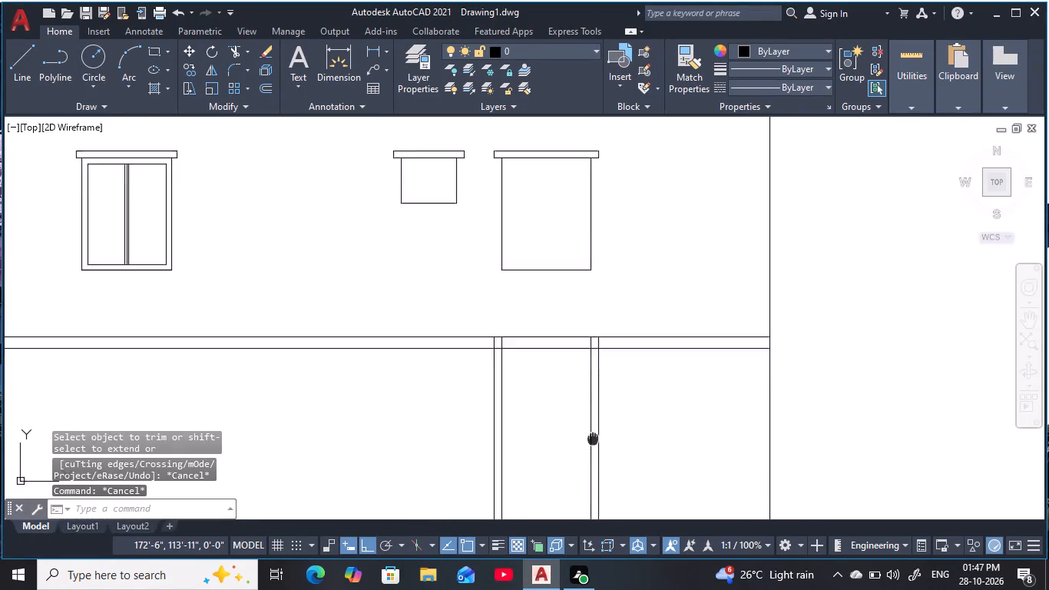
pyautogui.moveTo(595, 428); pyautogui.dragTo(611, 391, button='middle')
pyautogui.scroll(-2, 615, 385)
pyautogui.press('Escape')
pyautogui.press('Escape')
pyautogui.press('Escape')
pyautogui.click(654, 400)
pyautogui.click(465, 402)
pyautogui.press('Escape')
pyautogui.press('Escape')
# Offset the second window's two sides, top edge and bottom edge 3" inward to make its frame.
pyautogui.moveTo(534, 386); pyautogui.dragTo(534, 472, button='middle')
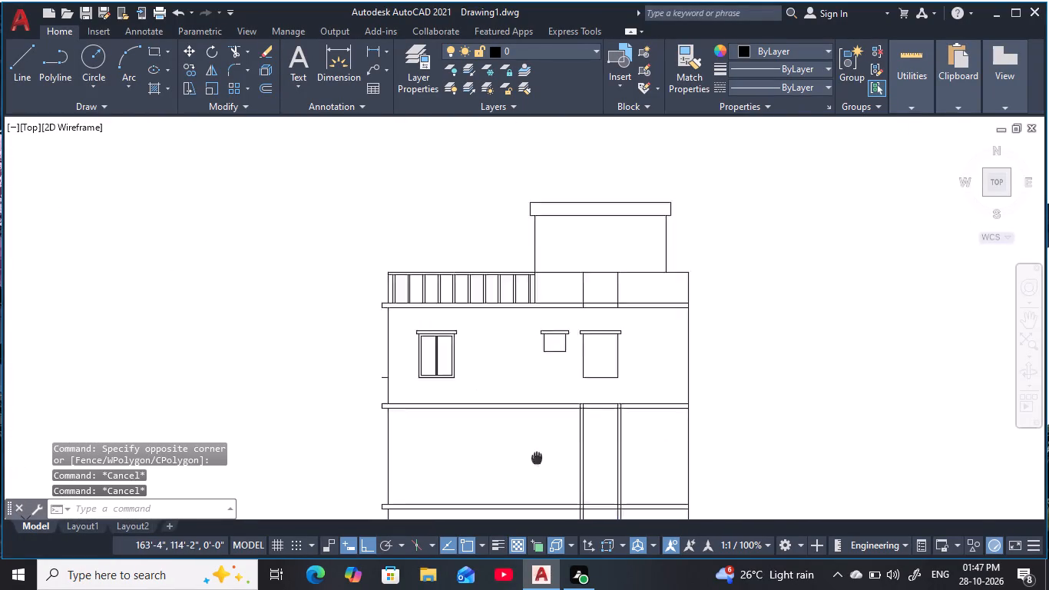
pyautogui.moveTo(534, 472); pyautogui.dragTo(528, 502, button='middle')
pyautogui.scroll(1, 584, 419)
pyautogui.moveTo(584, 419); pyautogui.dragTo(532, 386, button='middle')
pyautogui.scroll(1, 536, 388)
pyautogui.press('Escape')
pyautogui.press('Escape')
pyautogui.scroll(1, 534, 381)
pyautogui.press('Escape')
pyautogui.moveTo(534, 381); pyautogui.dragTo(531, 371, button='middle')
pyautogui.press('Escape')
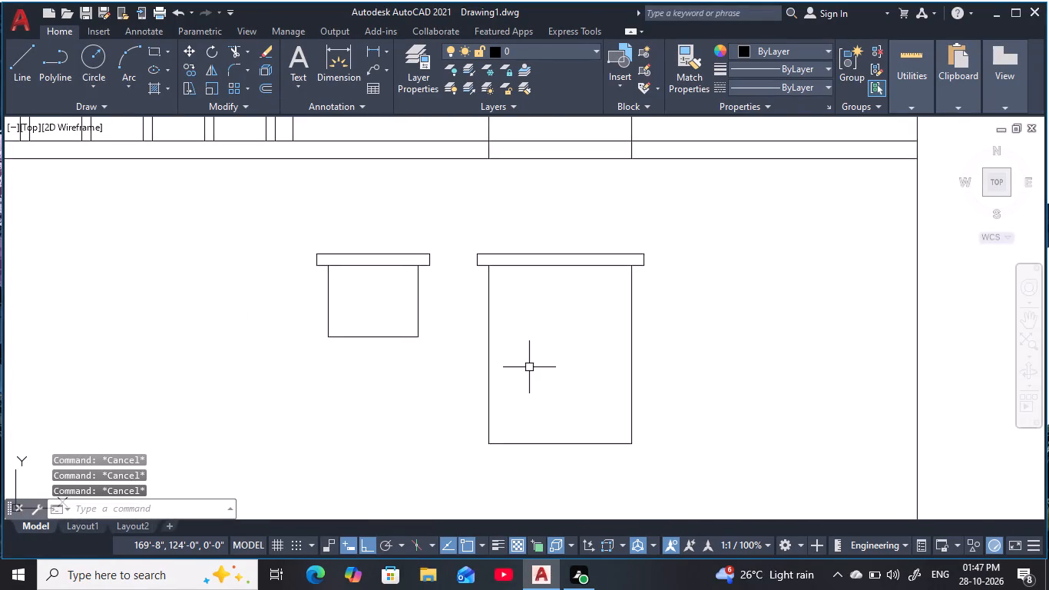
pyautogui.press('o')
pyautogui.press('space')
pyautogui.press('3')
pyautogui.press('space')
pyautogui.click(485, 343)
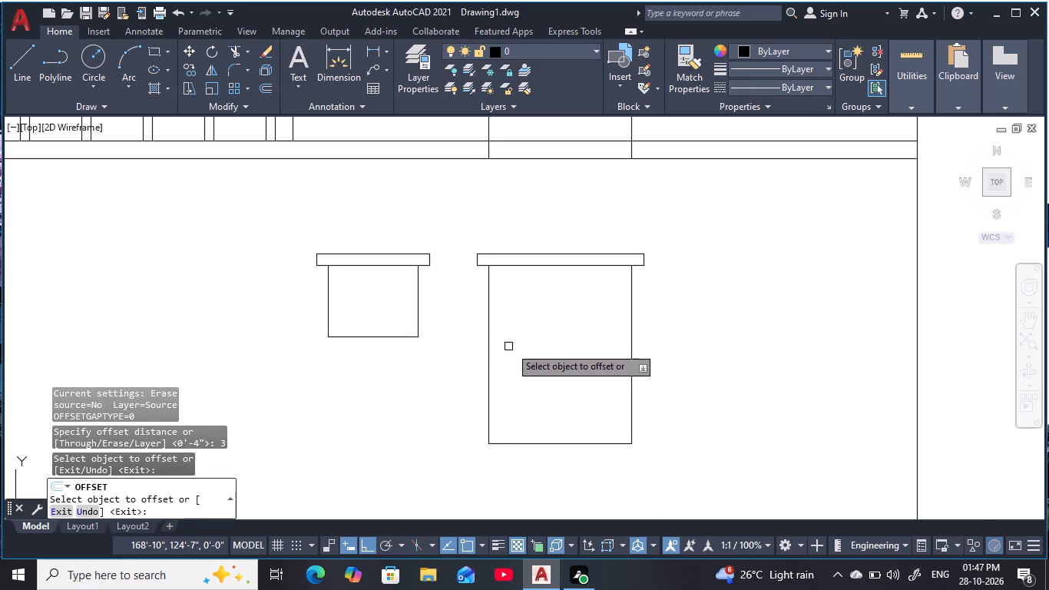
pyautogui.click(491, 361)
pyautogui.click(534, 356)
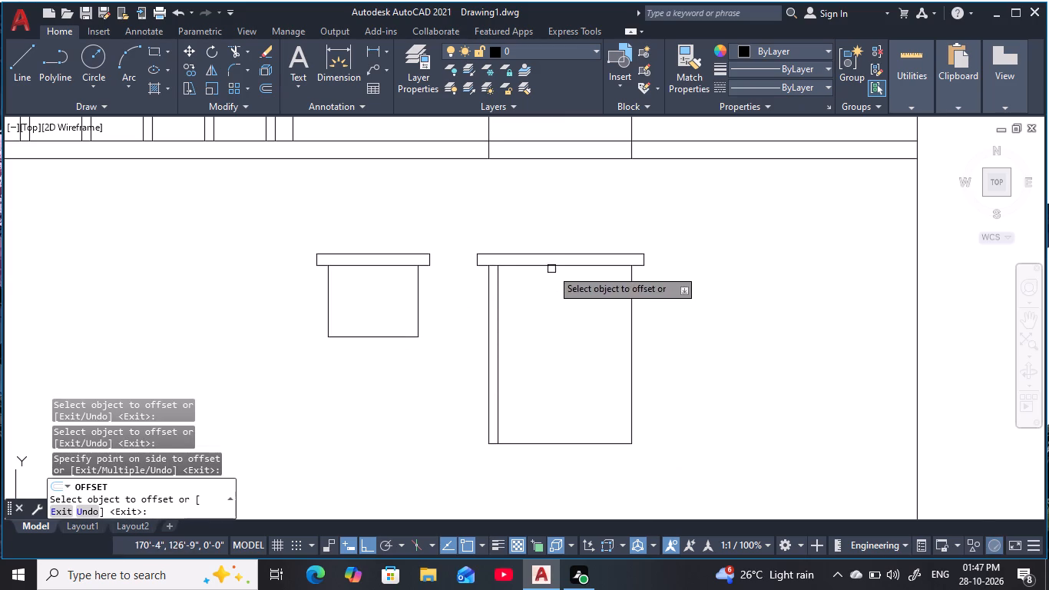
pyautogui.click(551, 269)
pyautogui.click(555, 321)
pyautogui.click(634, 335)
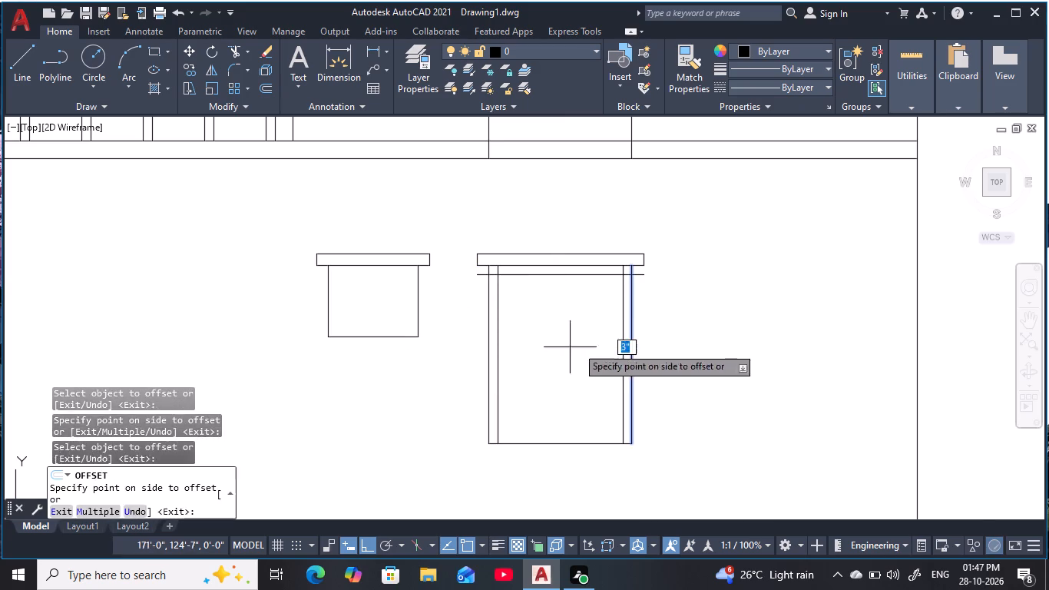
pyautogui.click(551, 351)
pyautogui.click(560, 445)
pyautogui.click(560, 364)
pyautogui.press('Escape')
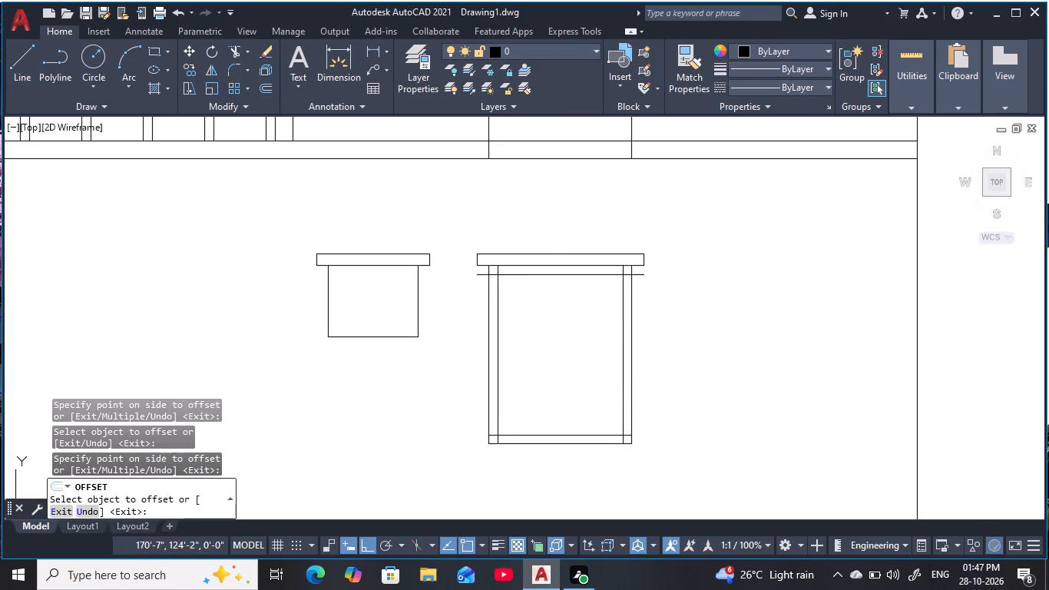
pyautogui.press('Escape')
pyautogui.moveTo(564, 364); pyautogui.dragTo(577, 365, button='middle')
pyautogui.press('Escape')
pyautogui.press('Escape')
pyautogui.press('Escape')
# Trim the overlapping inner frame lines and projecting ends at the second window's two upper corners.
pyautogui.scroll(2, 571, 354)
pyautogui.middleClick(571, 354)
pyautogui.scroll(1, 84, 555)
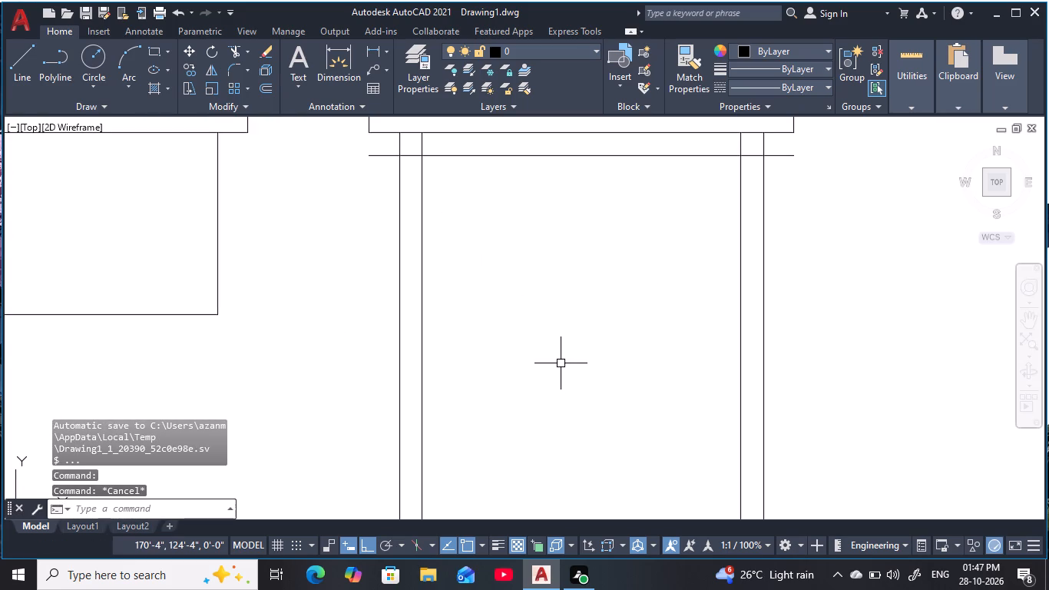
pyautogui.scroll(-5, 219, 510)
pyautogui.scroll(-1, 344, 393)
pyautogui.moveTo(328, 413); pyautogui.dragTo(455, 327, button='middle')
pyautogui.scroll(2, 449, 342)
pyautogui.moveTo(448, 343); pyautogui.dragTo(521, 337, button='middle')
pyautogui.press('Escape')
pyautogui.press('Escape')
pyautogui.press('t')
pyautogui.press('r')
pyautogui.press('space')
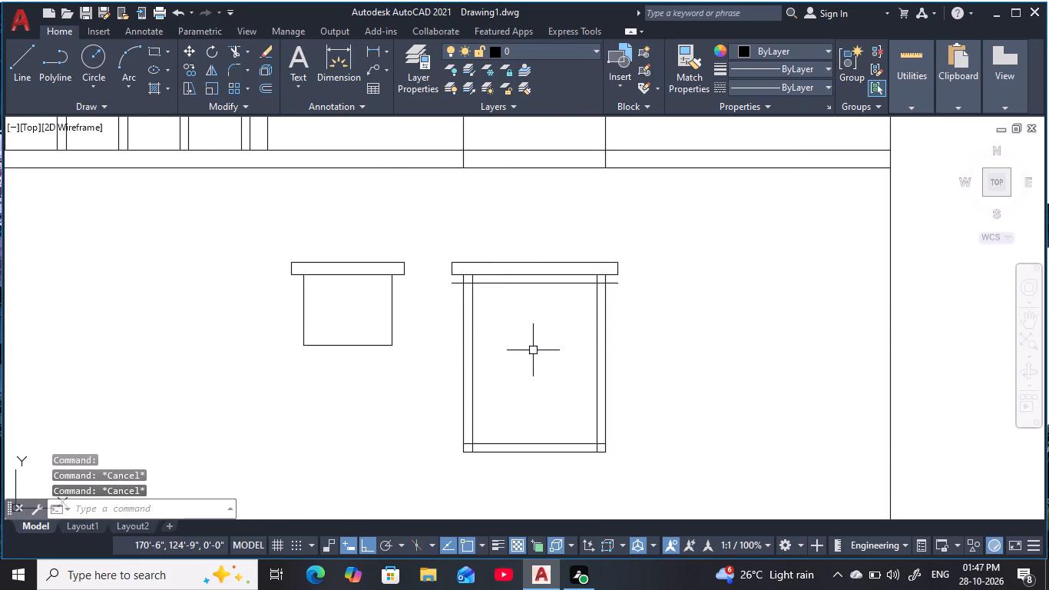
pyautogui.scroll(4, 488, 297)
pyautogui.moveTo(468, 260); pyautogui.dragTo(429, 292)
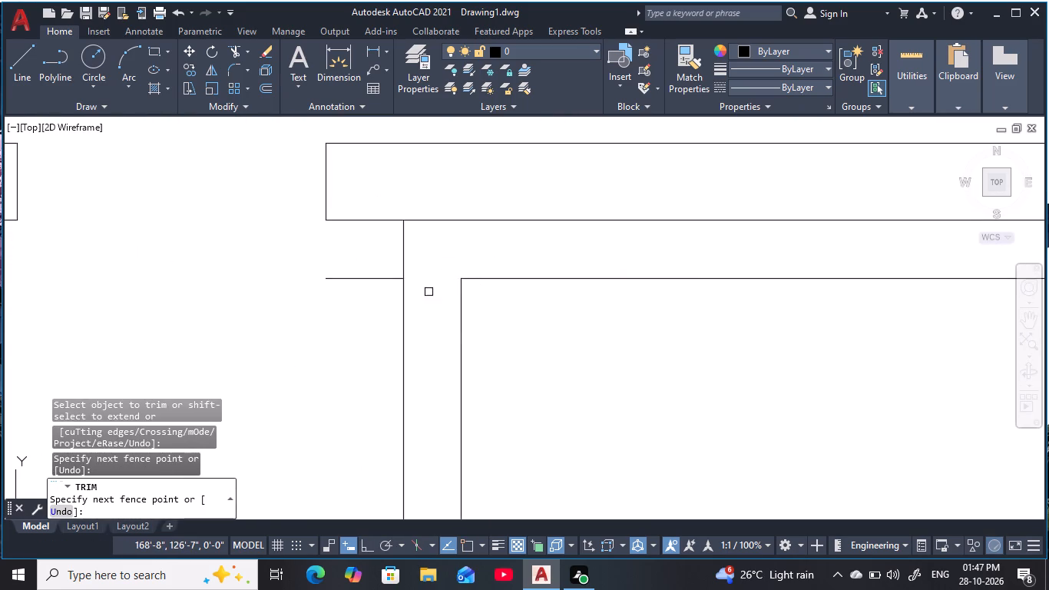
pyautogui.click(375, 278)
pyautogui.scroll(-2, 612, 341)
pyautogui.moveTo(614, 343); pyautogui.dragTo(417, 297, button='middle')
pyautogui.scroll(3, 682, 261)
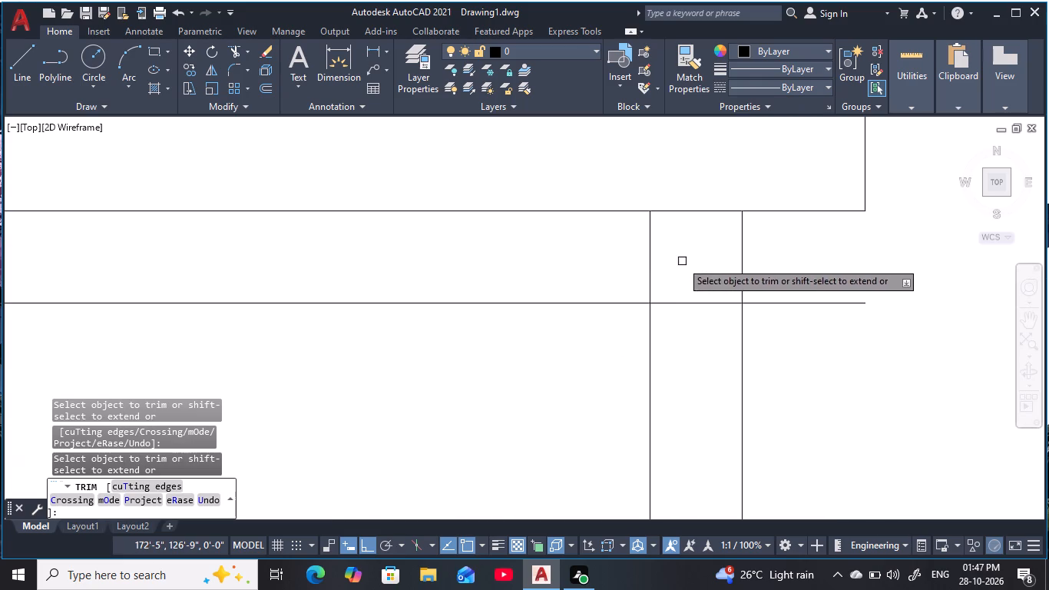
pyautogui.moveTo(640, 265); pyautogui.dragTo(686, 320)
pyautogui.click(766, 293)
pyautogui.click(770, 330)
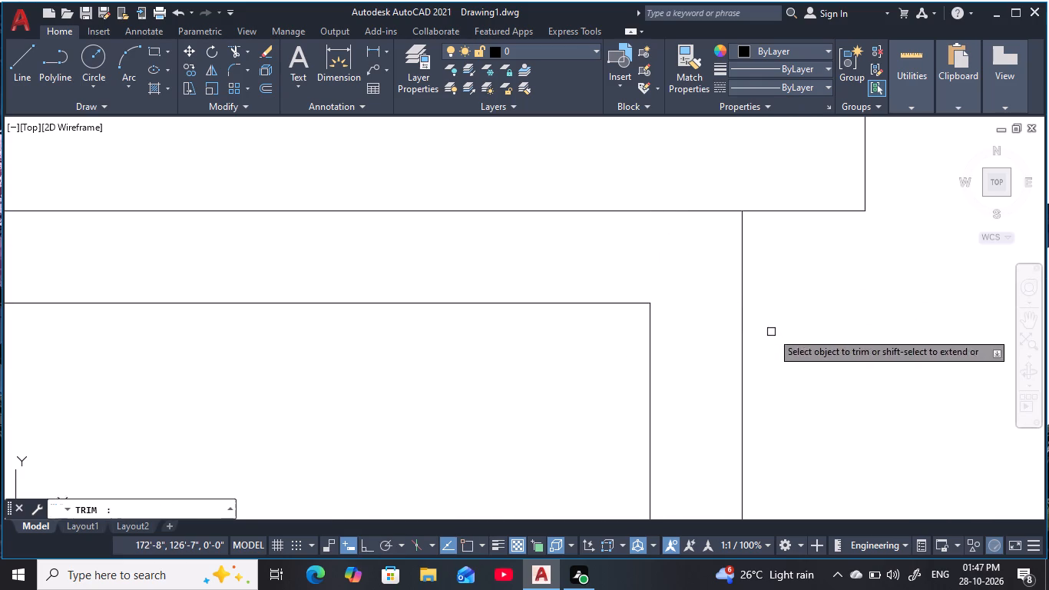
# Trim the overlapping inner frame lines at the second window's two lower corners.
pyautogui.scroll(-3, 776, 380)
pyautogui.moveTo(777, 377); pyautogui.dragTo(768, 277, button='middle')
pyautogui.scroll(-1, 769, 321)
pyautogui.scroll(-1, 693, 343)
pyautogui.moveTo(693, 361); pyautogui.dragTo(687, 297, button='middle')
pyautogui.scroll(3, 591, 396)
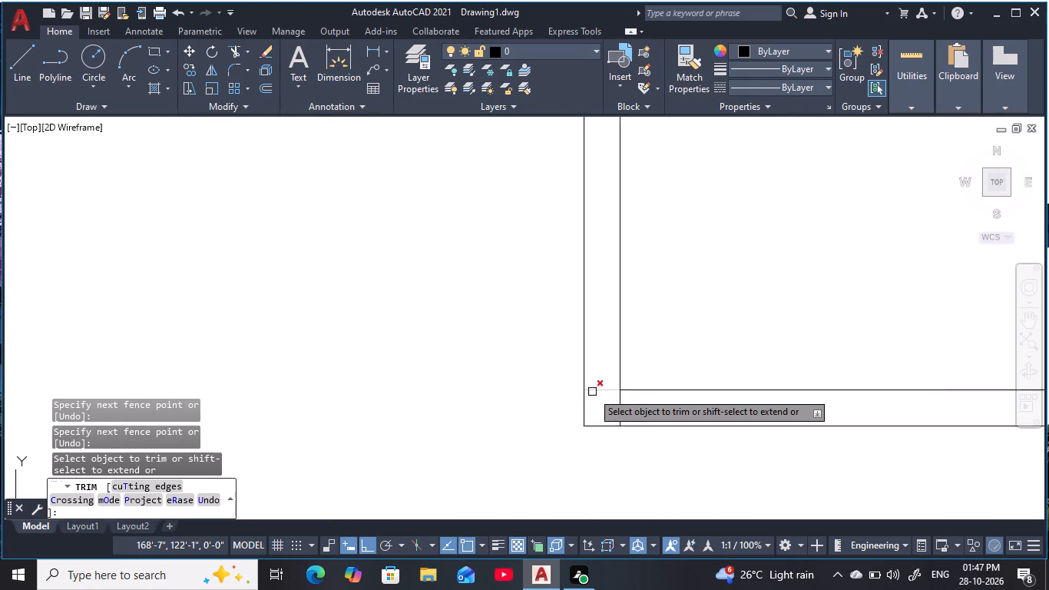
pyautogui.scroll(2, 592, 392)
pyautogui.moveTo(609, 376); pyautogui.dragTo(683, 415)
pyautogui.scroll(-3, 730, 420)
pyautogui.moveTo(739, 423); pyautogui.dragTo(727, 419, button='middle')
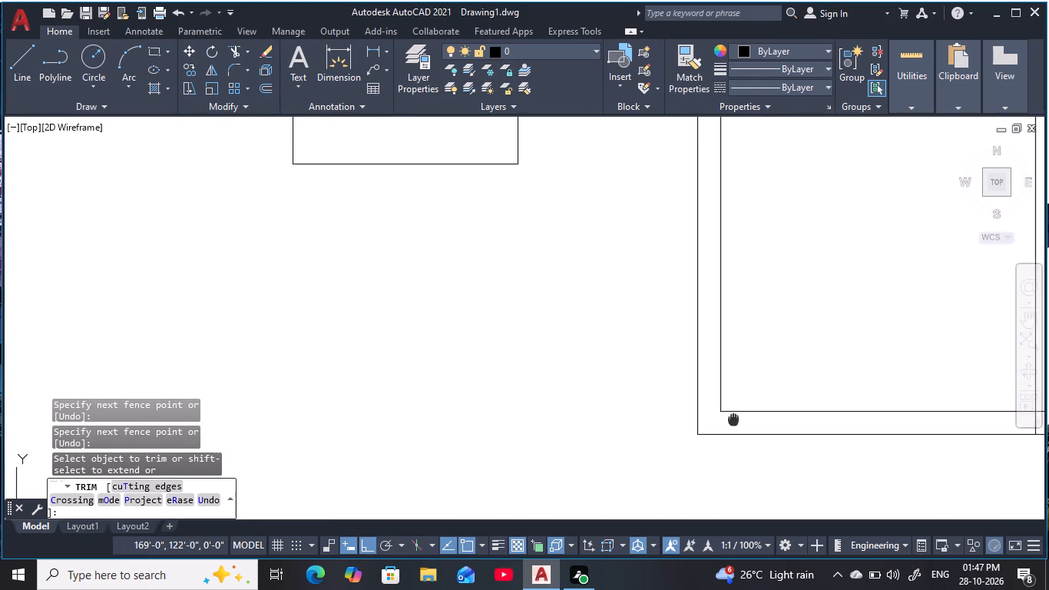
pyautogui.moveTo(727, 419); pyautogui.dragTo(393, 392, button='middle')
pyautogui.scroll(3, 698, 388)
pyautogui.moveTo(706, 363); pyautogui.dragTo(627, 422)
pyautogui.scroll(-3, 619, 410)
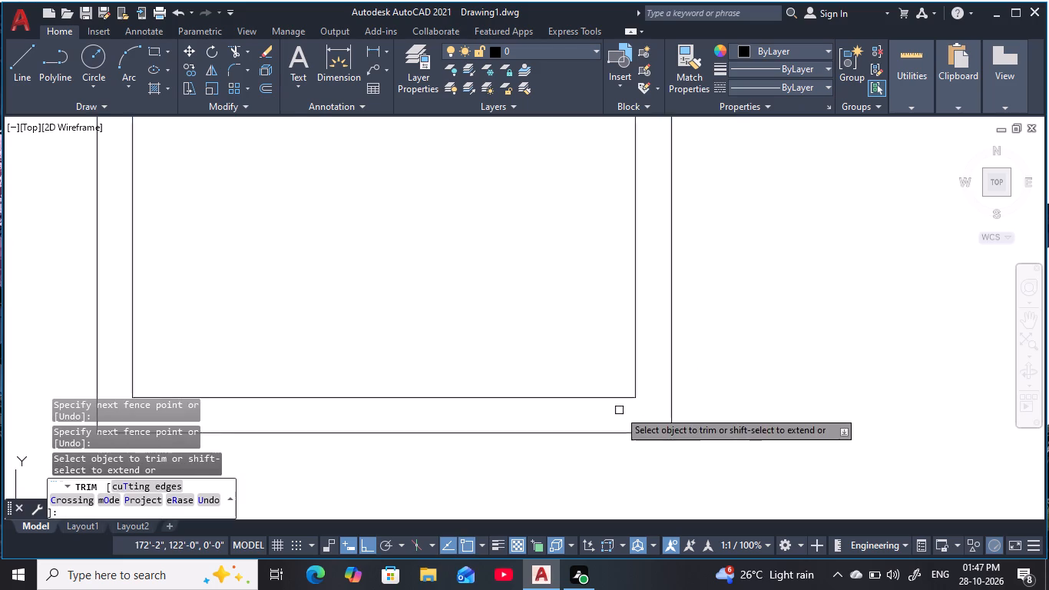
pyautogui.moveTo(620, 409); pyautogui.dragTo(729, 430, button='middle')
pyautogui.scroll(-2, 569, 383)
pyautogui.moveTo(563, 376); pyautogui.dragTo(625, 421, button='middle')
pyautogui.press('Escape')
pyautogui.press('Escape')
pyautogui.press('Escape')
pyautogui.moveTo(458, 318); pyautogui.dragTo(487, 331, button='middle')
pyautogui.press('Escape')
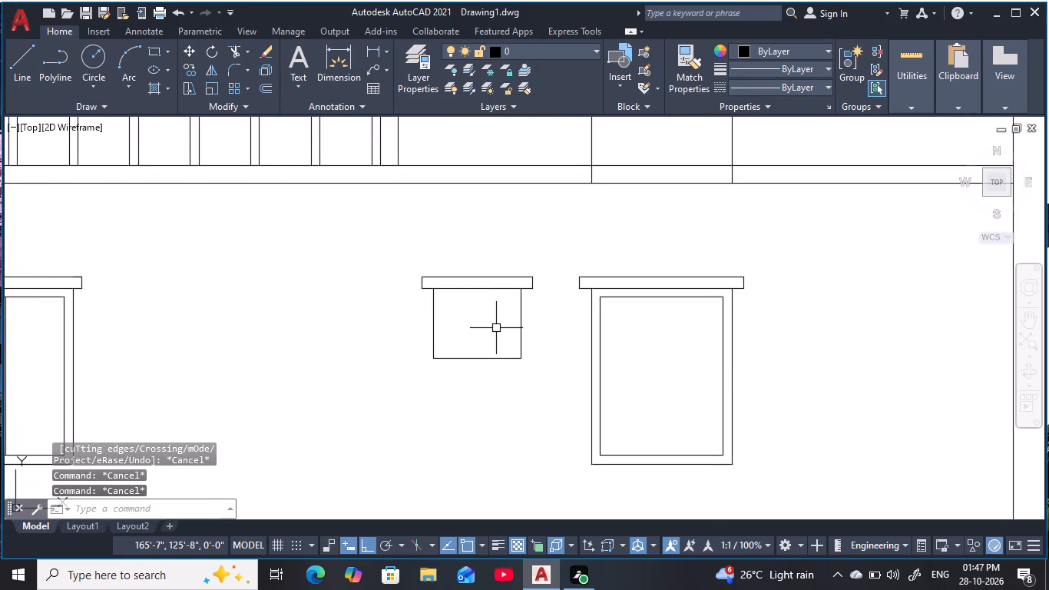
# Offset the ventilator's top edge, two sides and bottom edge 3" inward to make its frame.
pyautogui.press('Escape')
pyautogui.write('O')
pyautogui.press('space')
pyautogui.press('3')
pyautogui.press('space')
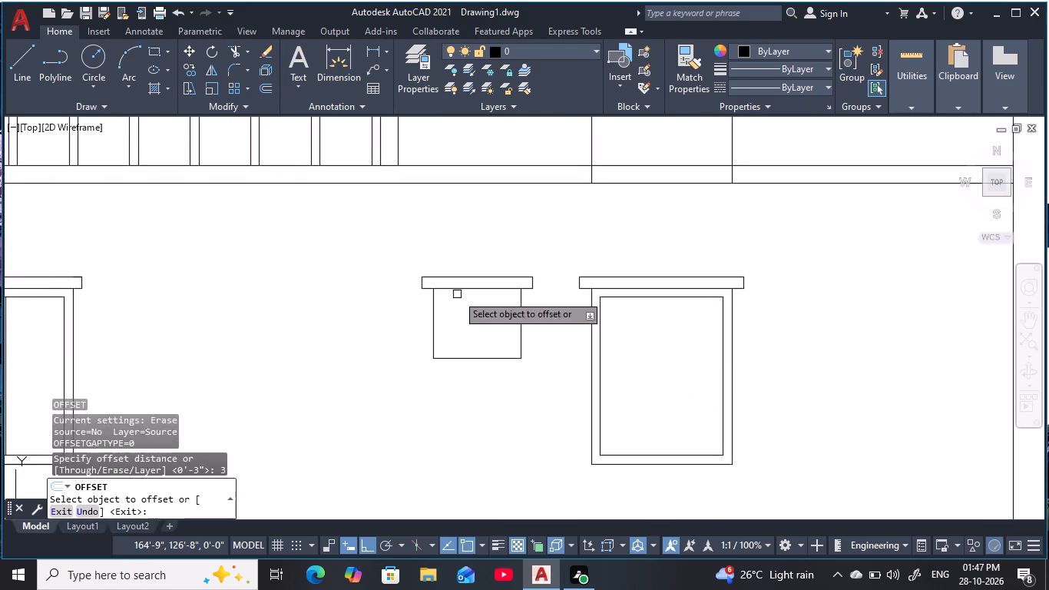
pyautogui.click(462, 289)
pyautogui.click(477, 328)
pyautogui.click(433, 324)
pyautogui.moveTo(468, 322); pyautogui.dragTo(476, 322)
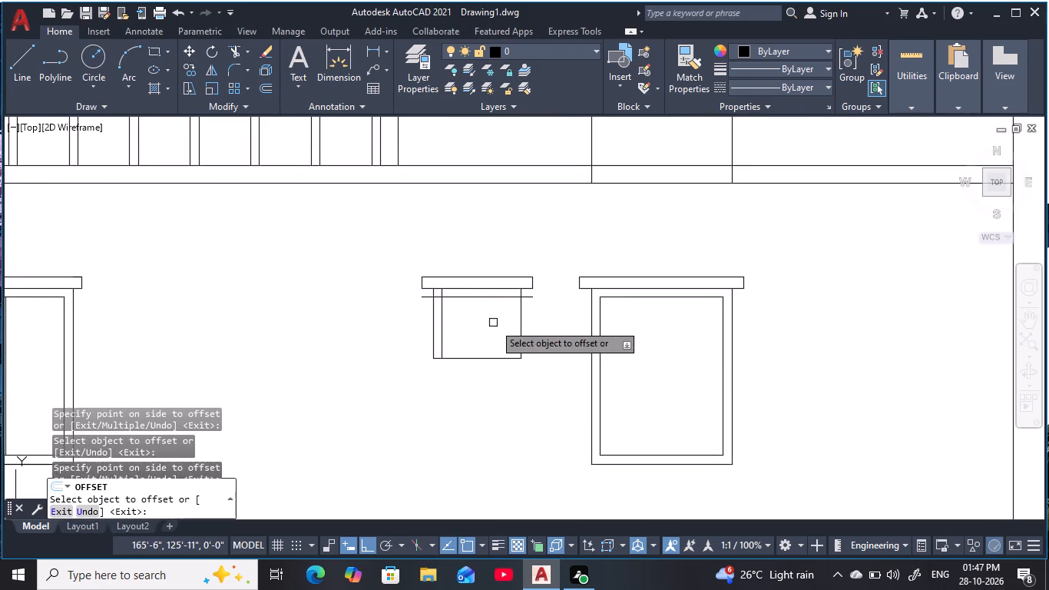
pyautogui.click(518, 326)
pyautogui.moveTo(492, 335); pyautogui.dragTo(489, 350)
pyautogui.click(498, 363)
pyautogui.click(491, 340)
pyautogui.press('Escape')
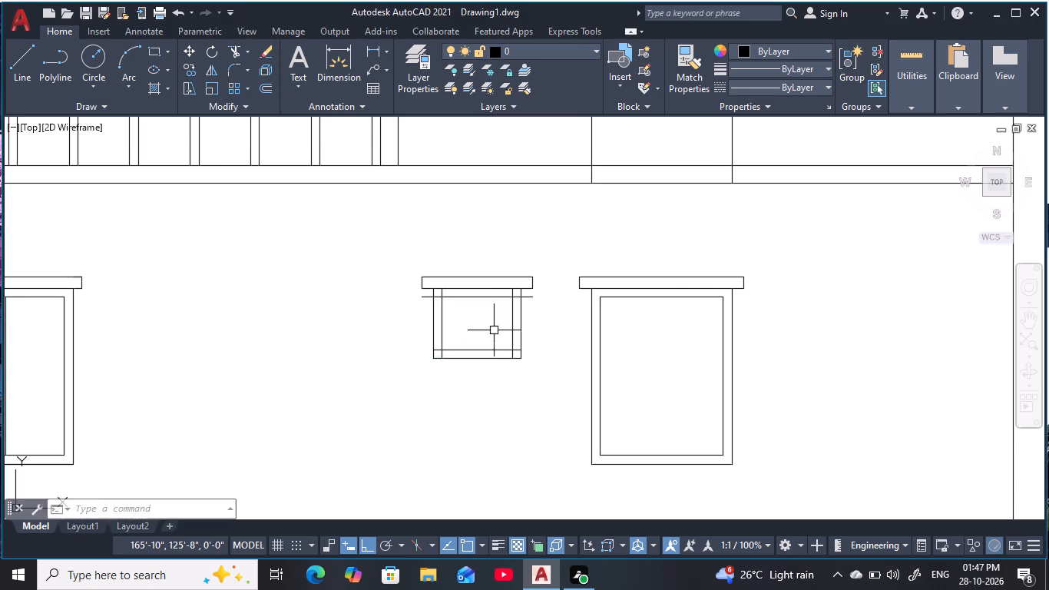
pyautogui.moveTo(497, 330); pyautogui.dragTo(508, 336, button='middle')
pyautogui.press('Escape')
pyautogui.press('Escape')
# Trim the overlapping inner frame lines at the ventilator's four corners.
pyautogui.press('t')
pyautogui.press('r')
pyautogui.press('space')
pyautogui.press('Escape')
pyautogui.scroll(3, 459, 320)
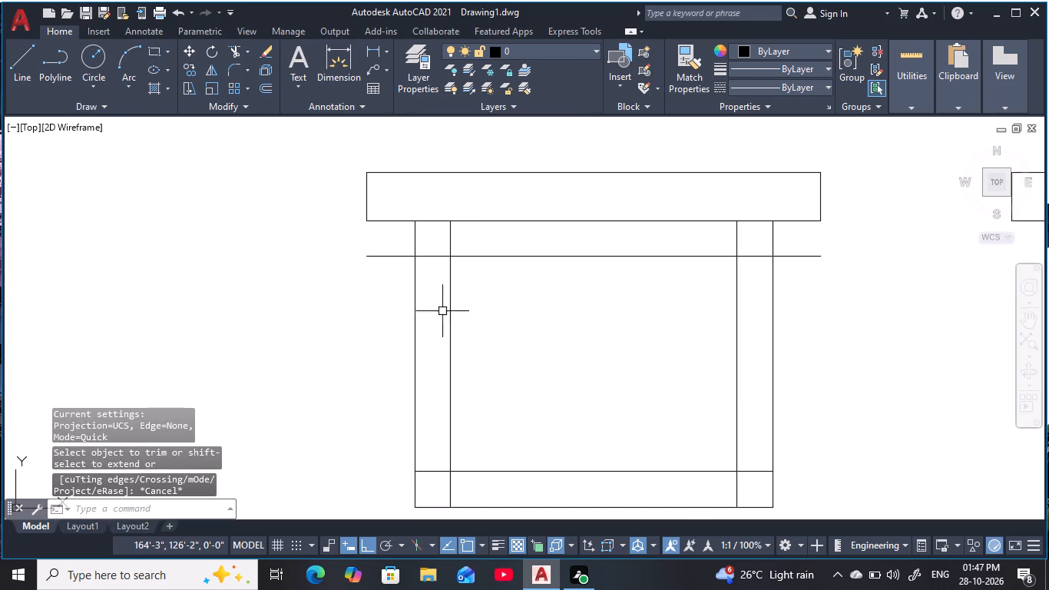
pyautogui.press('Escape')
pyautogui.press('Escape')
pyautogui.press('Escape')
pyautogui.press('Escape')
pyautogui.press('t')
pyautogui.press('r')
pyautogui.press('space')
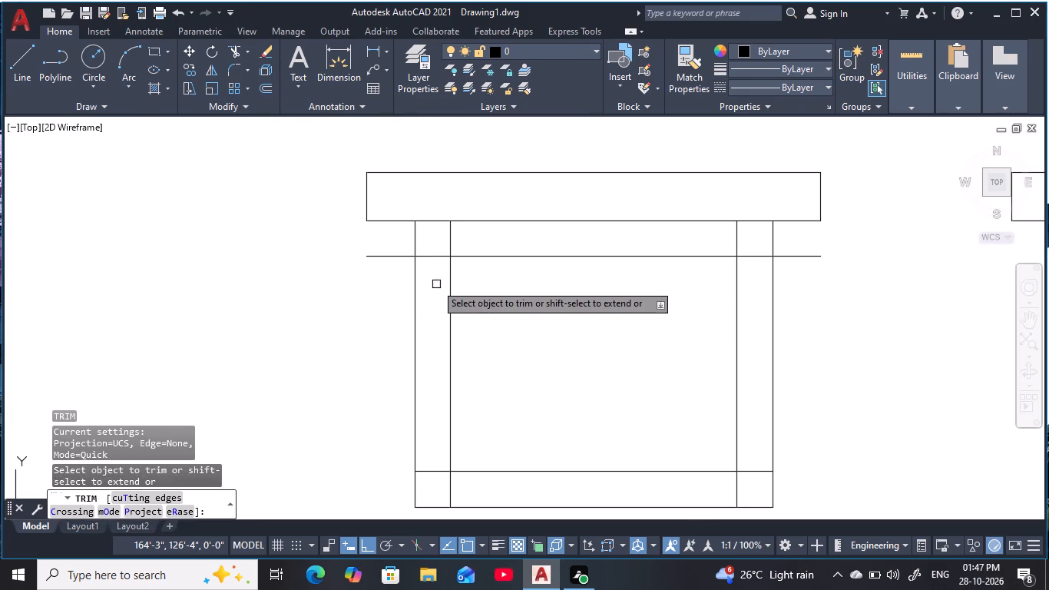
pyautogui.moveTo(464, 246); pyautogui.dragTo(432, 263)
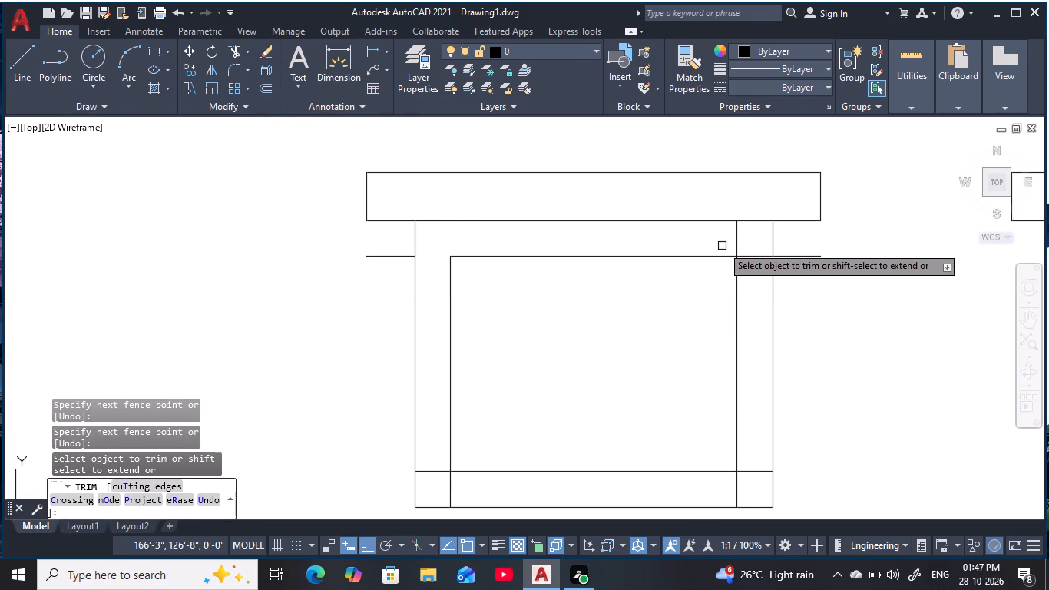
pyautogui.moveTo(726, 246); pyautogui.dragTo(753, 277)
pyautogui.moveTo(699, 402); pyautogui.dragTo(637, 291, button='middle')
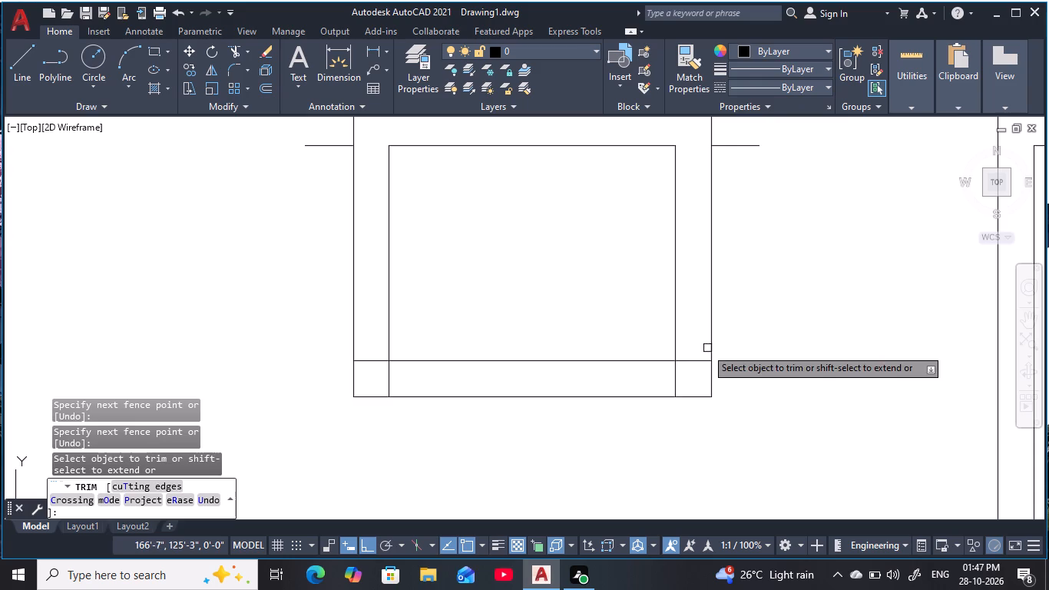
pyautogui.moveTo(693, 346); pyautogui.dragTo(670, 380)
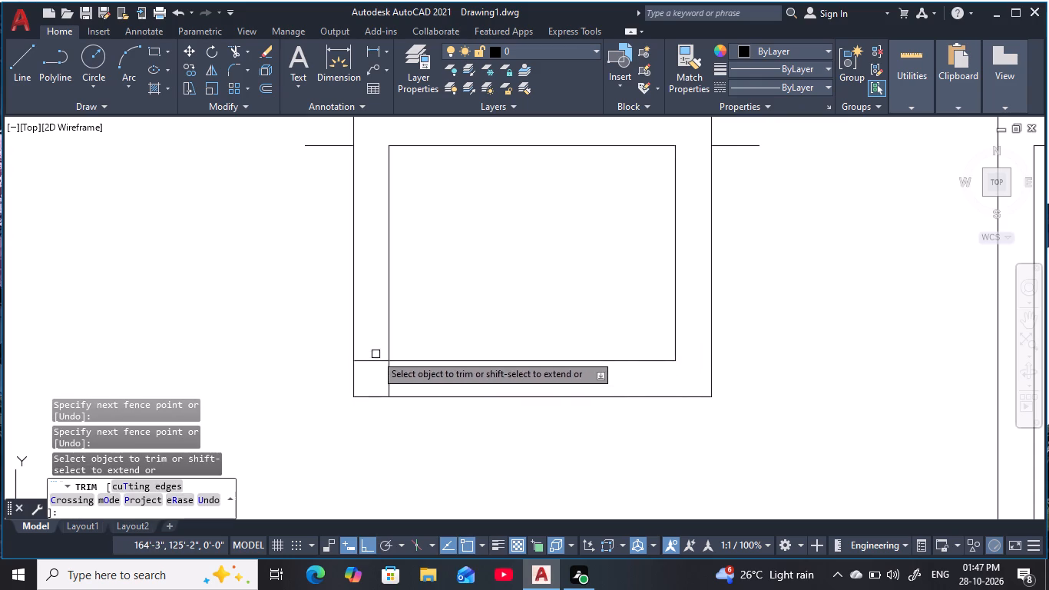
pyautogui.moveTo(375, 357); pyautogui.dragTo(402, 378)
# Trim the two leftover line ends projecting beyond the ventilator's sides below its lintel.
pyautogui.moveTo(379, 333); pyautogui.dragTo(411, 430, button='middle')
pyautogui.moveTo(369, 264); pyautogui.dragTo(358, 240)
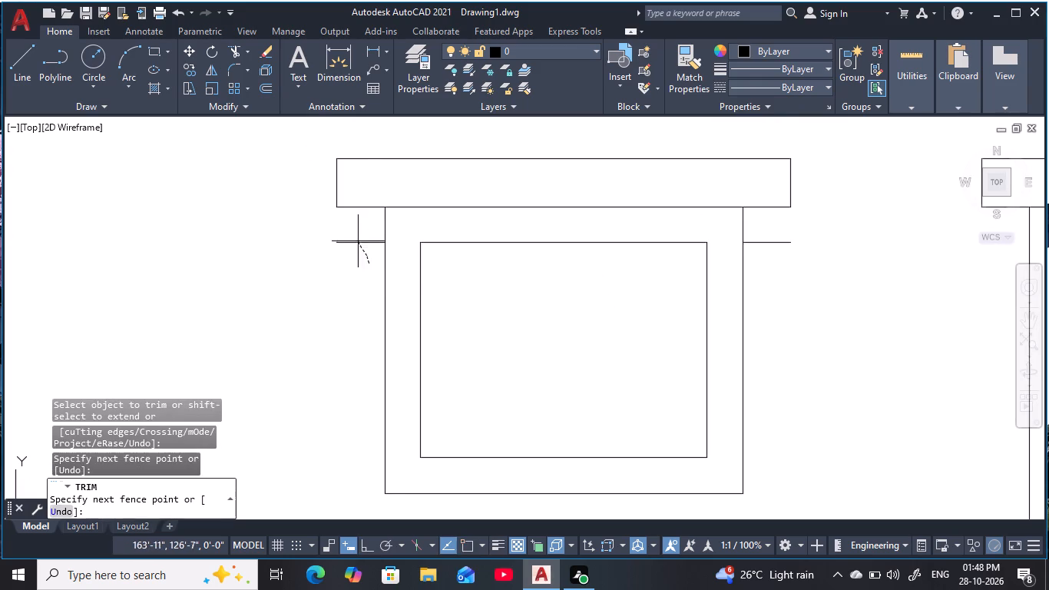
pyautogui.moveTo(358, 240); pyautogui.dragTo(357, 235)
pyautogui.moveTo(784, 262); pyautogui.dragTo(773, 240)
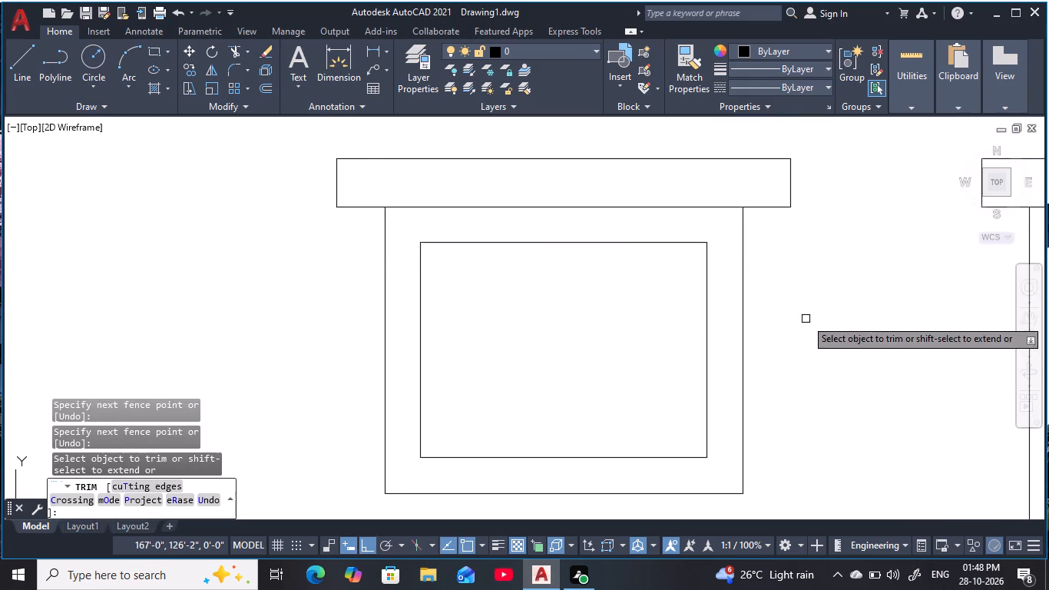
pyautogui.scroll(-3, 804, 330)
pyautogui.press('Escape')
pyautogui.press('Escape')
pyautogui.moveTo(798, 375); pyautogui.dragTo(672, 373, button='middle')
pyautogui.press('Escape')
pyautogui.press('Escape')
pyautogui.press('Escape')
pyautogui.press('Escape')
pyautogui.press('Escape')
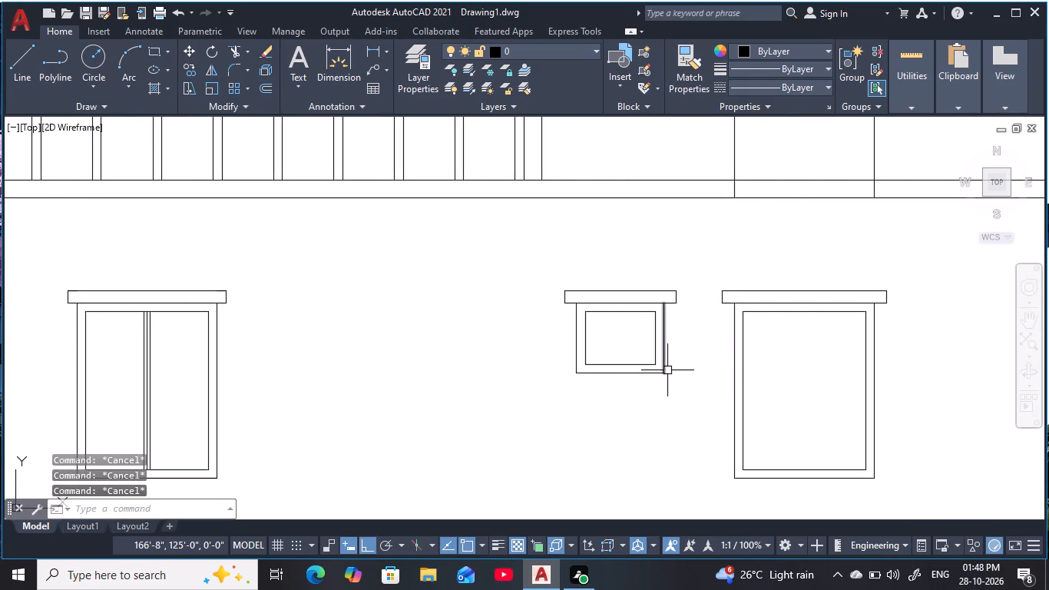
pyautogui.press('Escape')
pyautogui.press('Escape')
pyautogui.press('Escape')
pyautogui.press('Escape')
# Draw a vertical centre line inside the ventilator's frame, from the midpoint of its inner top edge to its inner bottom edge.
pyautogui.moveTo(659, 360); pyautogui.dragTo(588, 357, button='middle')
pyautogui.press('Escape')
pyautogui.scroll(2, 557, 350)
pyautogui.middleClick(557, 350)
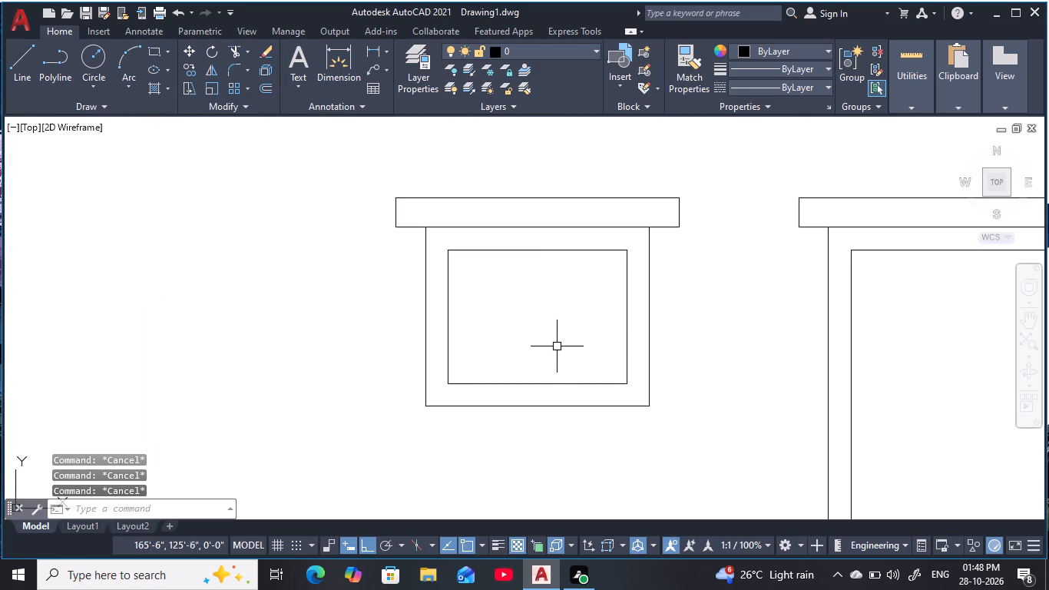
pyautogui.write('L')
pyautogui.press('space')
pyautogui.click(535, 248)
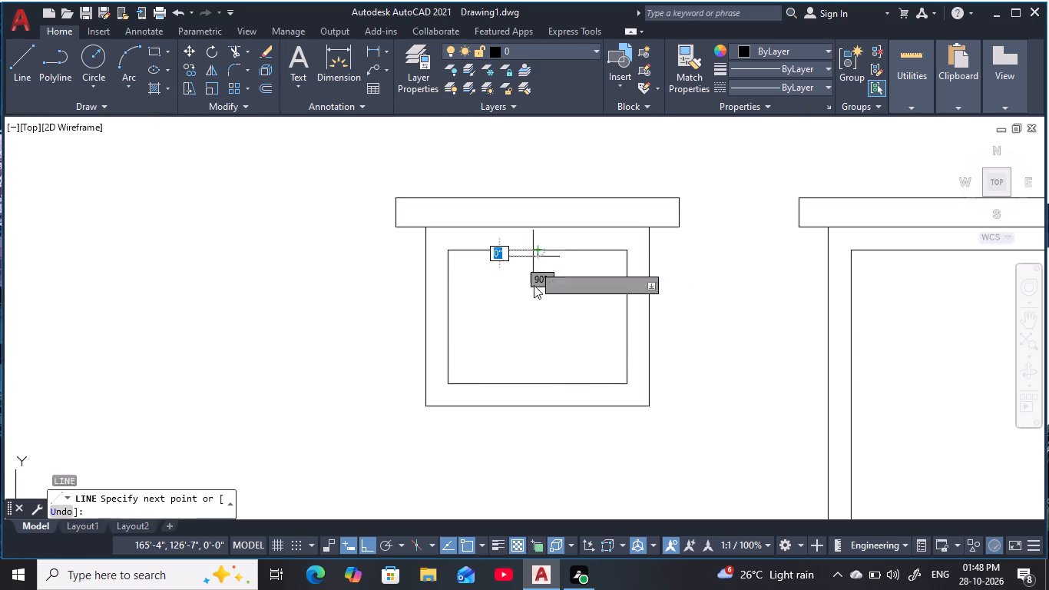
pyautogui.click(536, 378)
pyautogui.press('Escape')
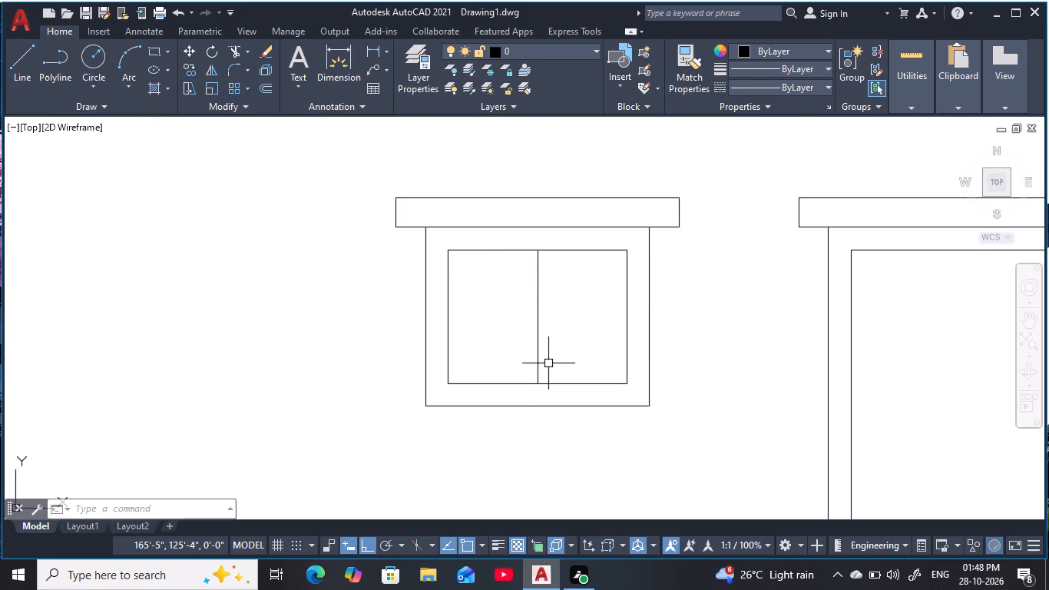
pyautogui.press('Escape')
pyautogui.press('Escape')
# Offset the ventilator's vertical centre line 1" to both sides to form the shutter mullion.
pyautogui.press('o')
pyautogui.press('space')
pyautogui.write('1')
pyautogui.press('space')
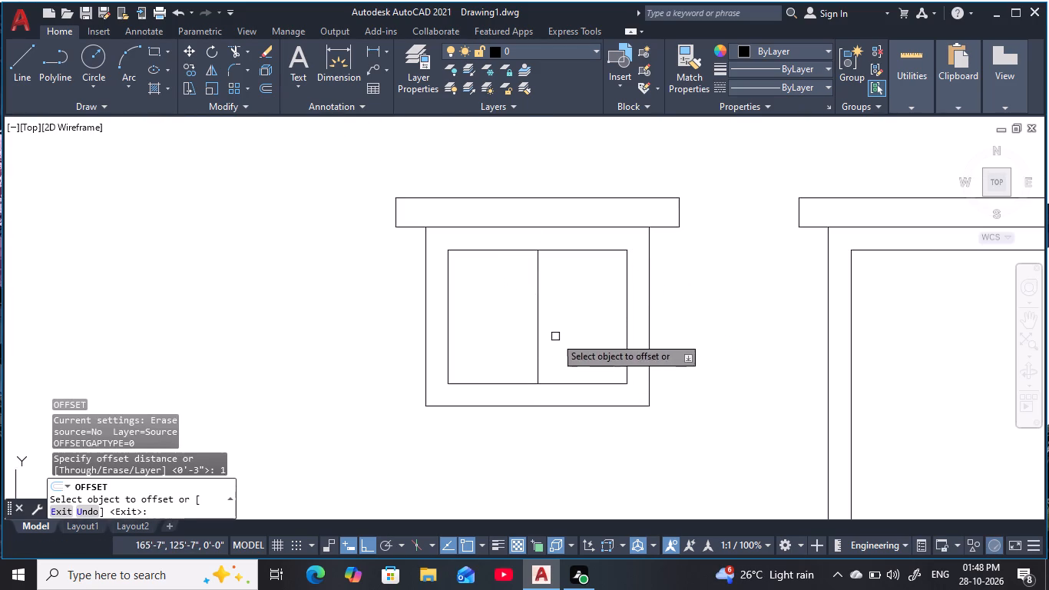
pyautogui.click(538, 333)
pyautogui.click(480, 349)
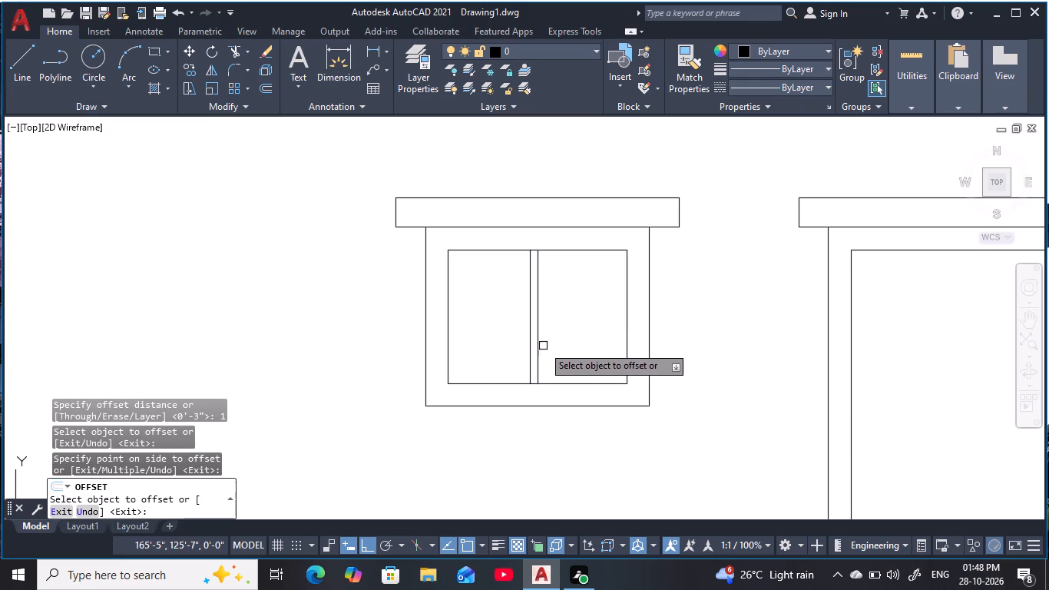
pyautogui.click(540, 349)
pyautogui.click(579, 338)
pyautogui.press('Escape')
pyautogui.scroll(-3, 591, 333)
pyautogui.moveTo(596, 333); pyautogui.dragTo(607, 351, button='middle')
pyautogui.press('Escape')
pyautogui.press('Escape')
pyautogui.moveTo(711, 376); pyautogui.dragTo(712, 376, button='middle')
pyautogui.press('Escape')
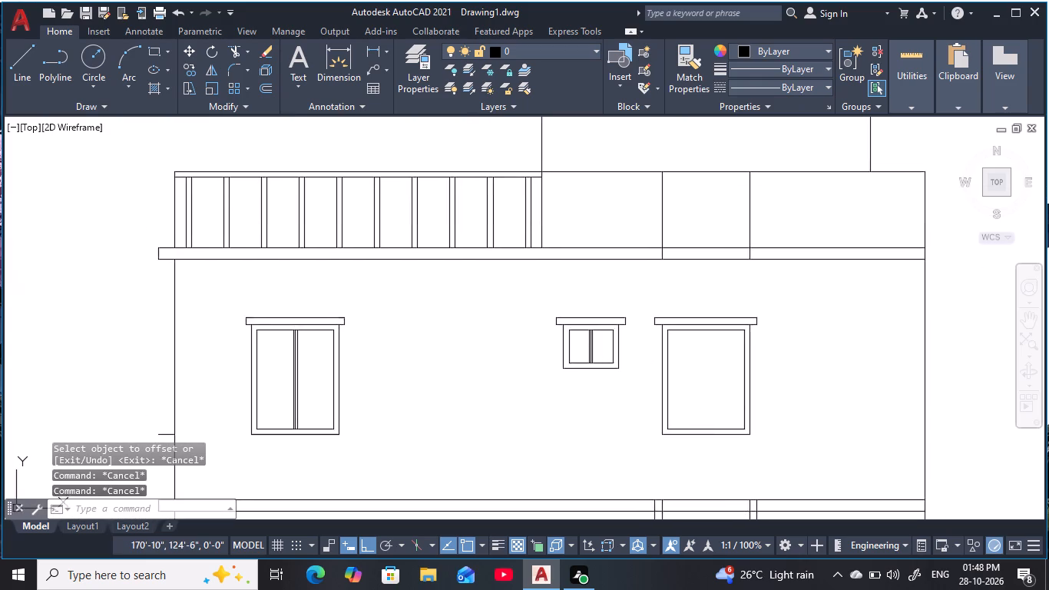
# Draw a vertical centre line inside the second window's frame, from the midpoint of its inner top edge to its inner bottom edge.
pyautogui.moveTo(712, 376); pyautogui.dragTo(664, 357, button='middle')
pyautogui.press('Escape')
pyautogui.press('l')
pyautogui.press('space')
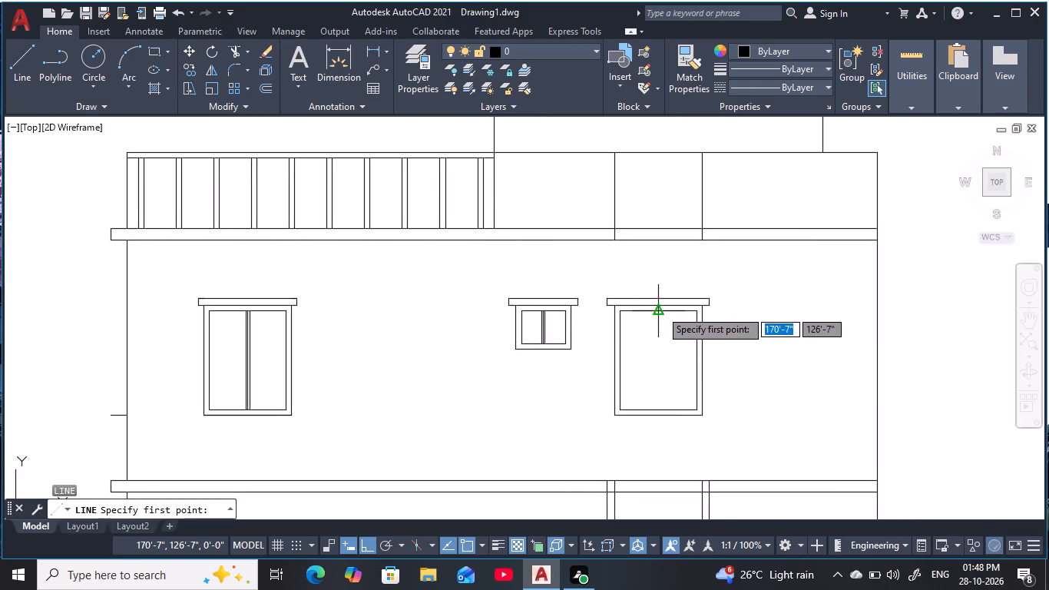
pyautogui.click(660, 310)
pyautogui.click(659, 411)
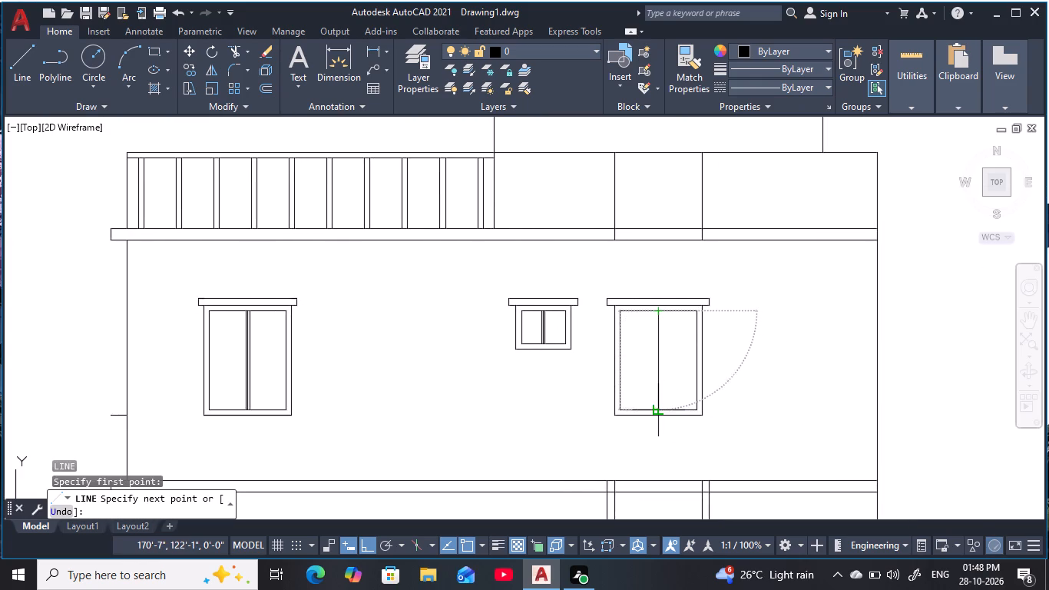
pyautogui.press('Escape')
pyautogui.press('Escape')
pyautogui.moveTo(665, 380); pyautogui.dragTo(611, 376, button='middle')
pyautogui.press('Escape')
pyautogui.press('Escape')
pyautogui.press('i')
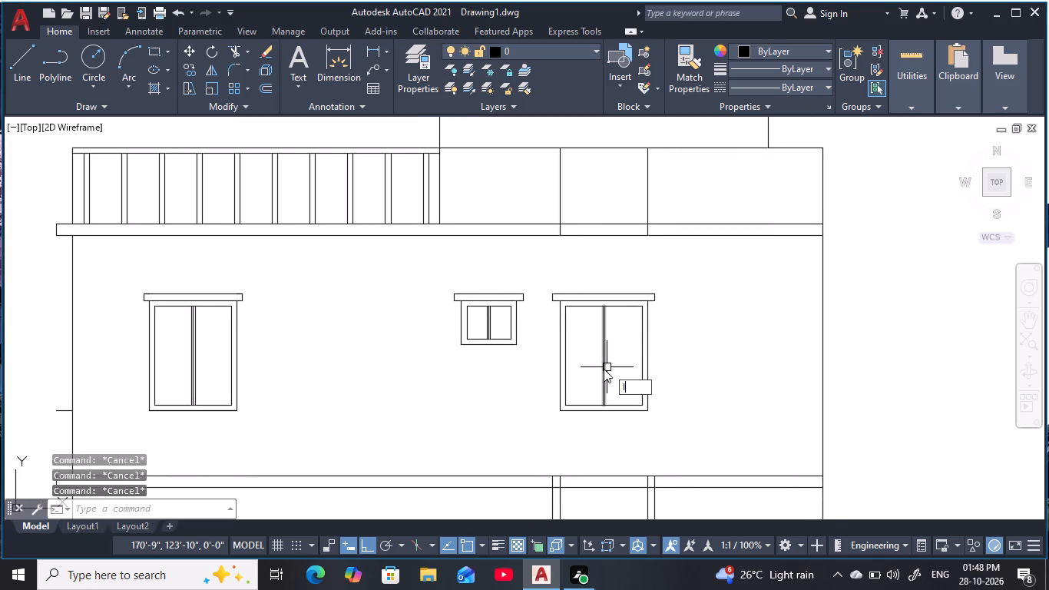
pyautogui.press('Escape')
pyautogui.press('Escape')
pyautogui.press('Escape')
pyautogui.press('Escape')
# Offset the second window's vertical centre line 1" to both sides to form its mullion.
pyautogui.press('o')
pyautogui.press('space')
pyautogui.press('1')
pyautogui.press('space')
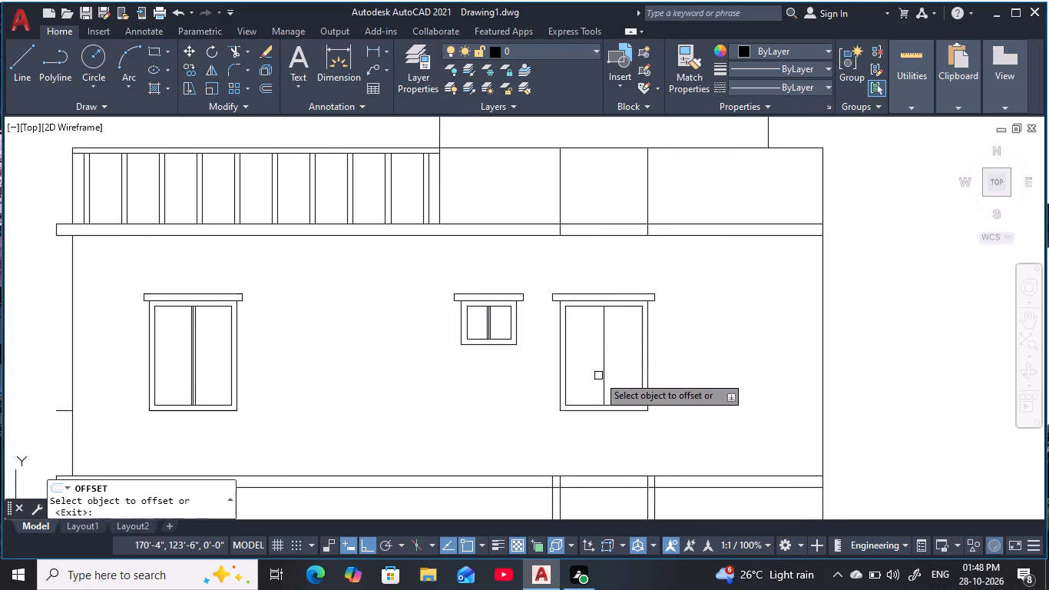
pyautogui.click(603, 379)
pyautogui.click(571, 389)
pyautogui.scroll(2, 614, 378)
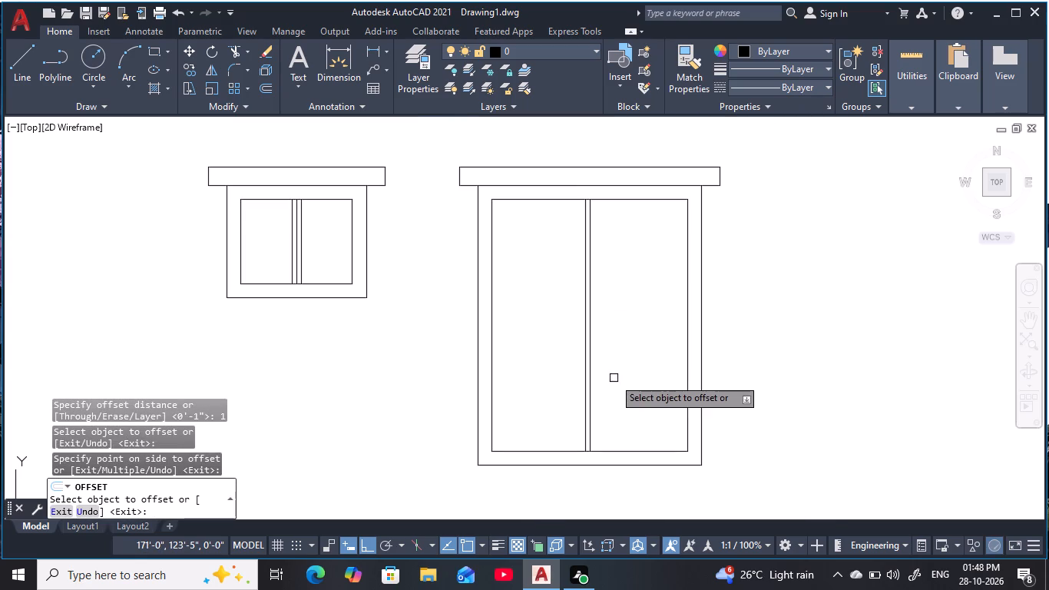
pyautogui.click(593, 393)
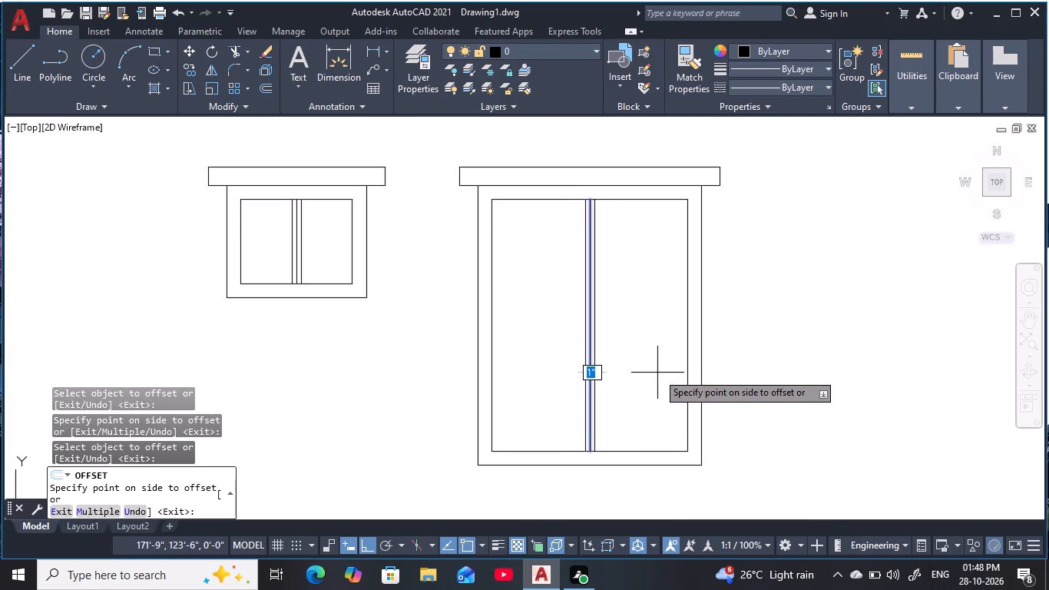
pyautogui.click(657, 373)
pyautogui.press('Escape')
pyautogui.press('Escape')
pyautogui.scroll(-2, 611, 373)
pyautogui.press('Escape')
pyautogui.press('Escape')
# Erase the short leftover horizontal line projecting outside the top storey's left wall at window-sill level.
pyautogui.moveTo(628, 395); pyautogui.dragTo(650, 324, button='middle')
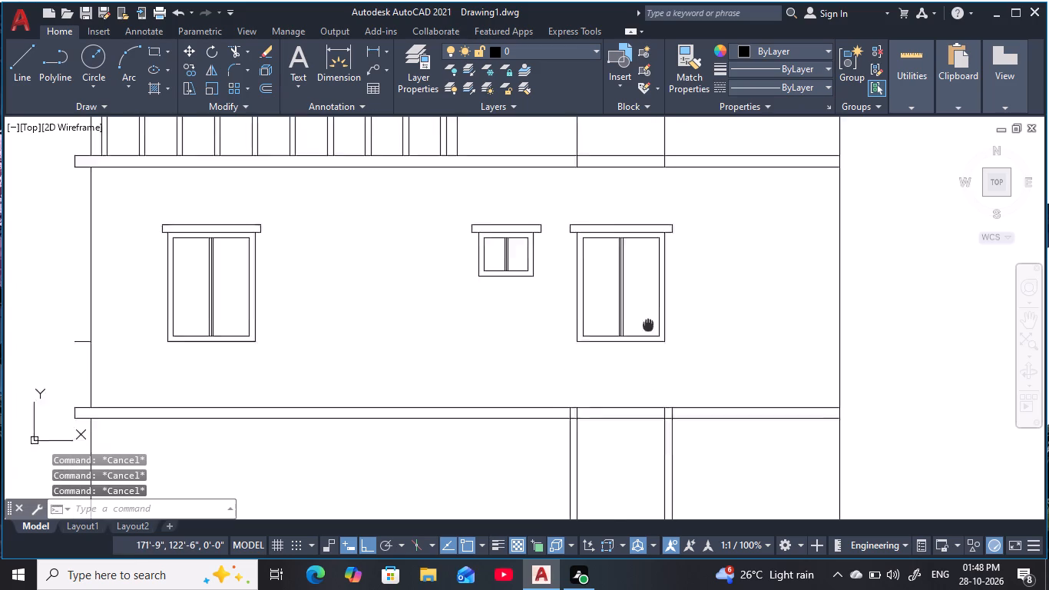
pyautogui.moveTo(650, 324); pyautogui.dragTo(657, 320, button='middle')
pyautogui.scroll(-1, 657, 320)
pyautogui.moveTo(687, 349); pyautogui.dragTo(687, 318, button='middle')
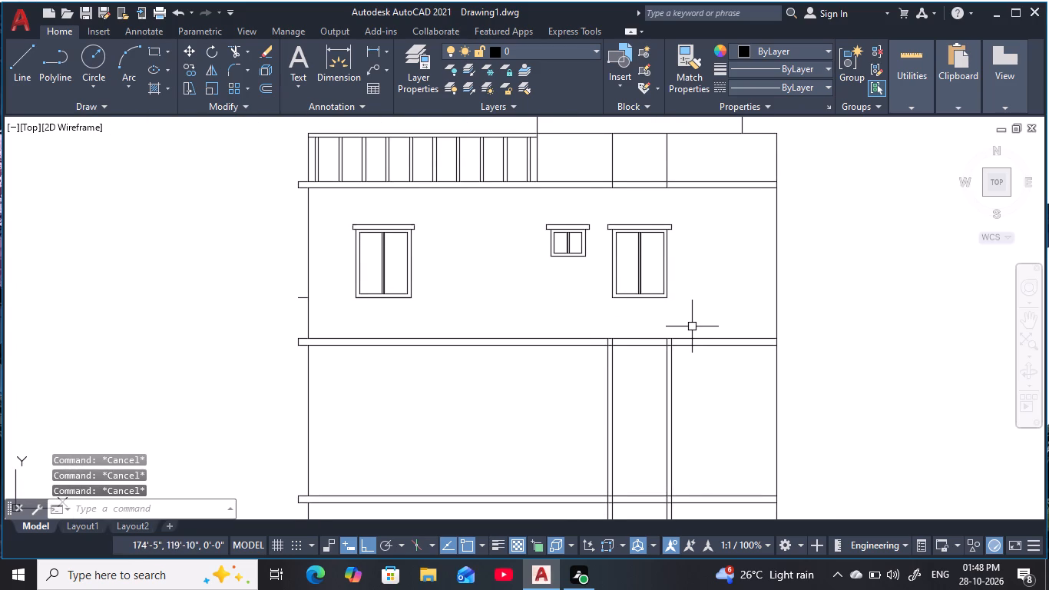
pyautogui.scroll(-2, 570, 326)
pyautogui.moveTo(572, 320); pyautogui.dragTo(587, 310, button='middle')
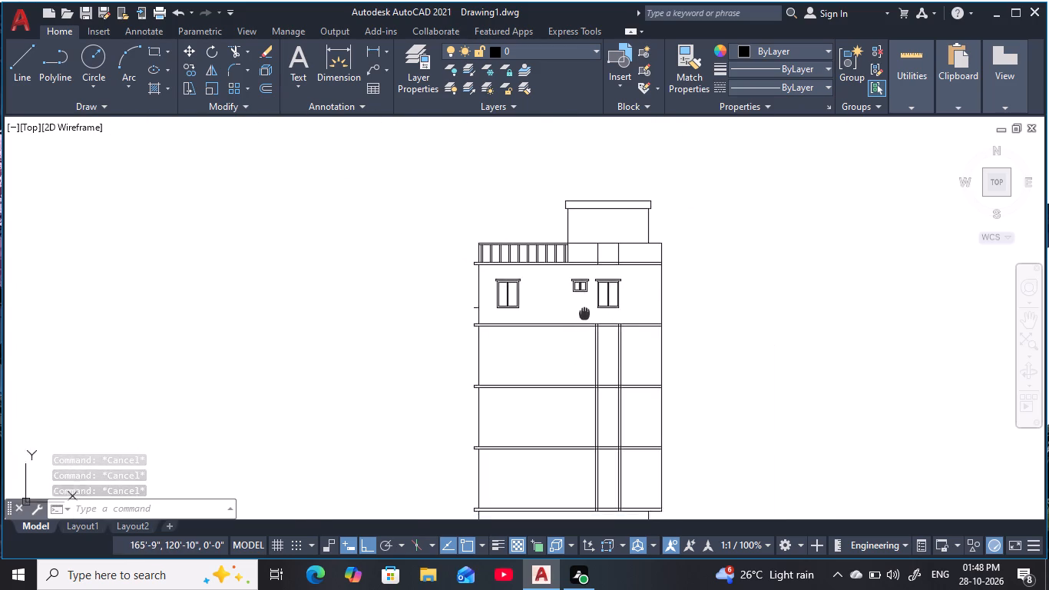
pyautogui.moveTo(587, 310); pyautogui.dragTo(595, 306, button='middle')
pyautogui.scroll(1, 600, 306)
pyautogui.moveTo(634, 311); pyautogui.dragTo(592, 311, button='middle')
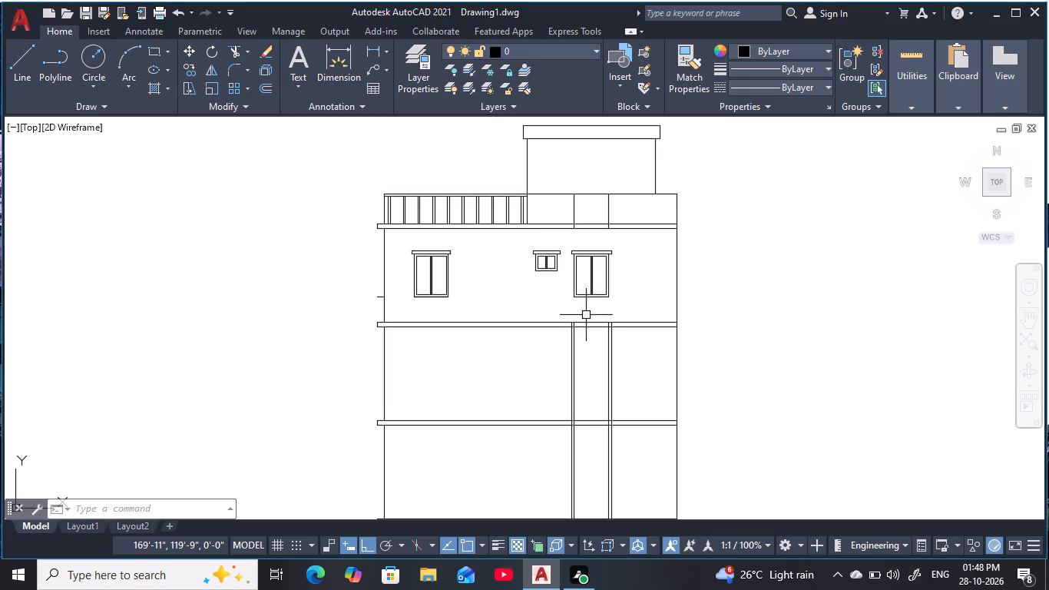
pyautogui.moveTo(630, 368); pyautogui.dragTo(601, 309, button='middle')
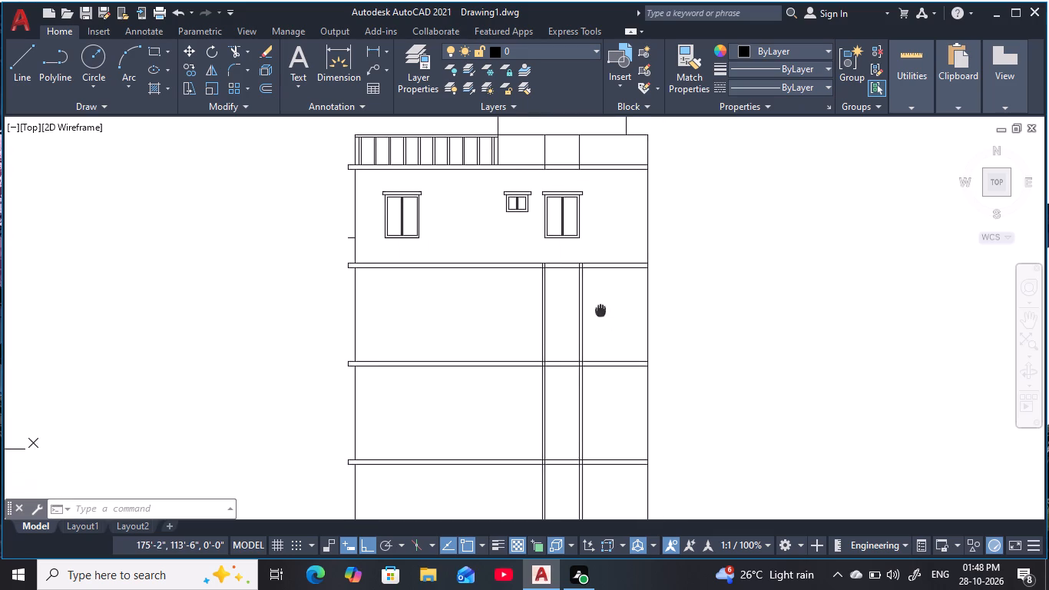
pyautogui.scroll(4, 333, 243)
pyautogui.moveTo(395, 179); pyautogui.dragTo(404, 181)
pyautogui.click(528, 260)
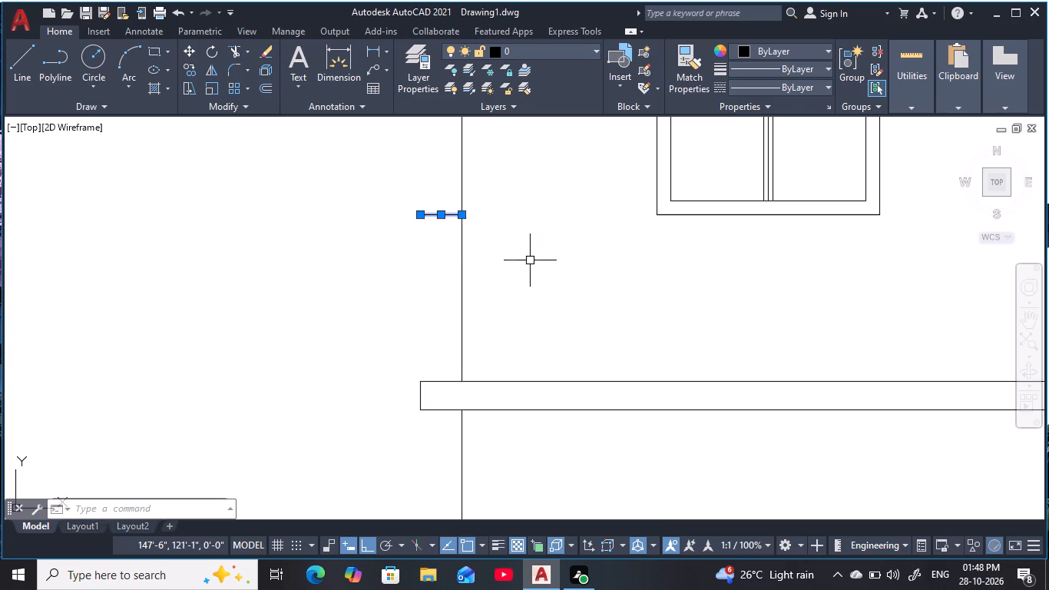
pyautogui.press('e')
pyautogui.press('space')
pyautogui.press('Escape')
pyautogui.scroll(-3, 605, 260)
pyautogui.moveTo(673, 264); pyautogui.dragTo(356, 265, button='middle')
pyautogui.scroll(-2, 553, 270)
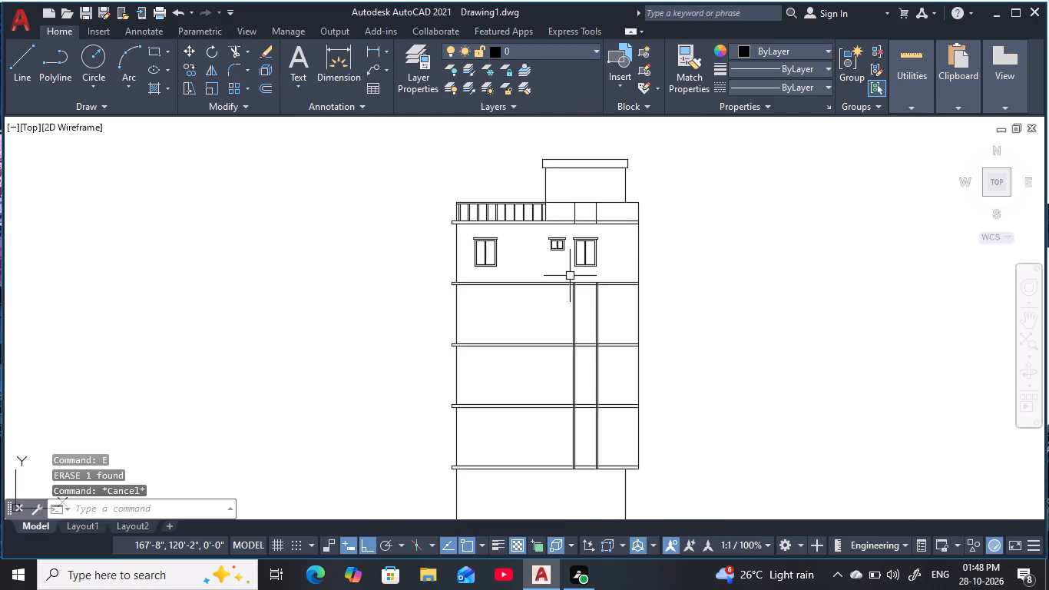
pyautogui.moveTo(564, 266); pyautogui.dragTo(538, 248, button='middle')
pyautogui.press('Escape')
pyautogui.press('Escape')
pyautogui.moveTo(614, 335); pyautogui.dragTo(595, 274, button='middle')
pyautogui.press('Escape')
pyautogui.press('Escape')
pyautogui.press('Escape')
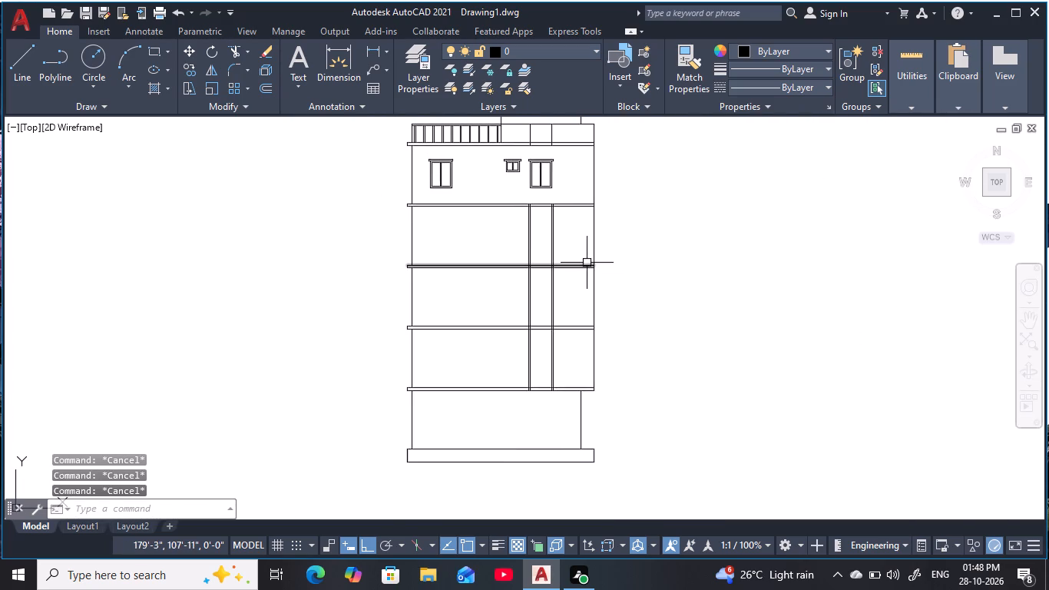
# Offset the top line of each of the three floor slabs below the top storey 3' upward as window-sill guide lines.
pyautogui.press('Escape')
pyautogui.press('Escape')
pyautogui.press('Escape')
pyautogui.press('Escape')
pyautogui.moveTo(433, 181); pyautogui.dragTo(440, 197, button='middle')
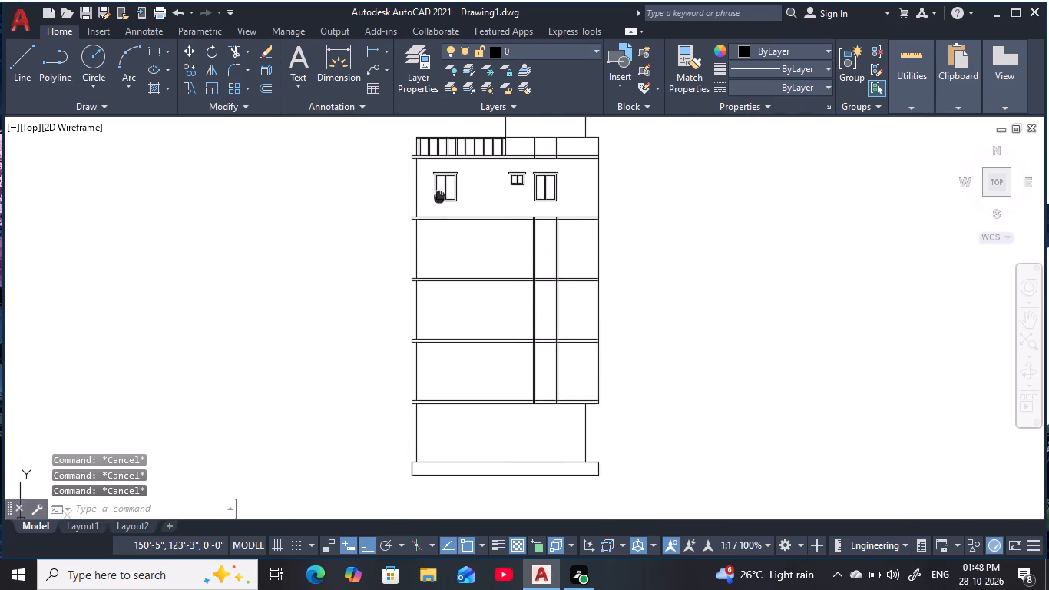
pyautogui.moveTo(440, 197); pyautogui.dragTo(448, 214, button='middle')
pyautogui.scroll(2, 477, 240)
pyautogui.moveTo(493, 226); pyautogui.dragTo(522, 293, button='middle')
pyautogui.press('Escape')
pyautogui.press('Escape')
pyautogui.press('Escape')
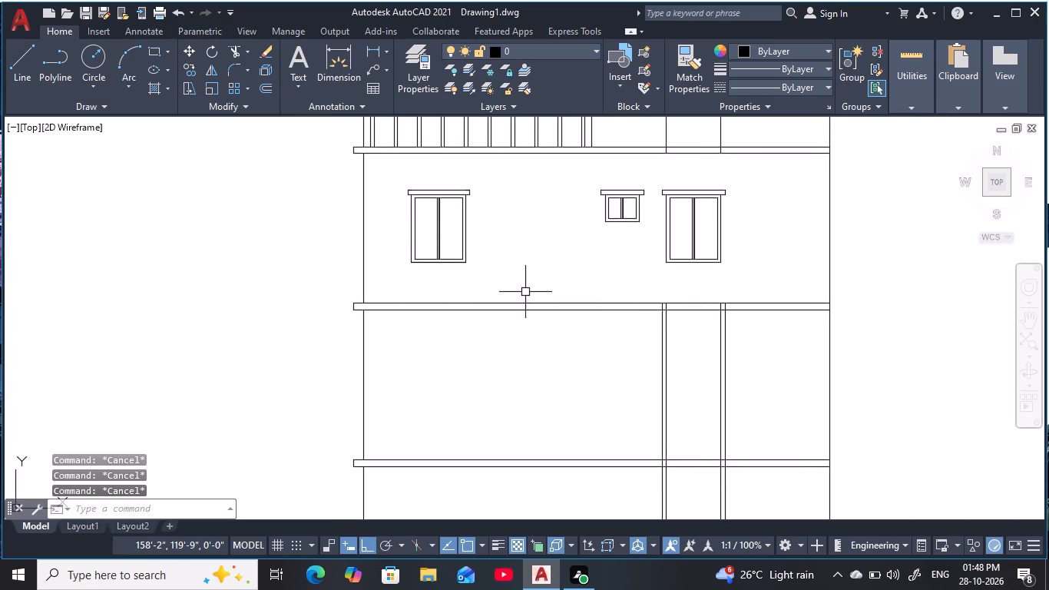
pyautogui.moveTo(525, 292); pyautogui.dragTo(523, 242, button='middle')
pyautogui.press('Escape')
pyautogui.write('O')
pyautogui.press('space')
pyautogui.press('3')
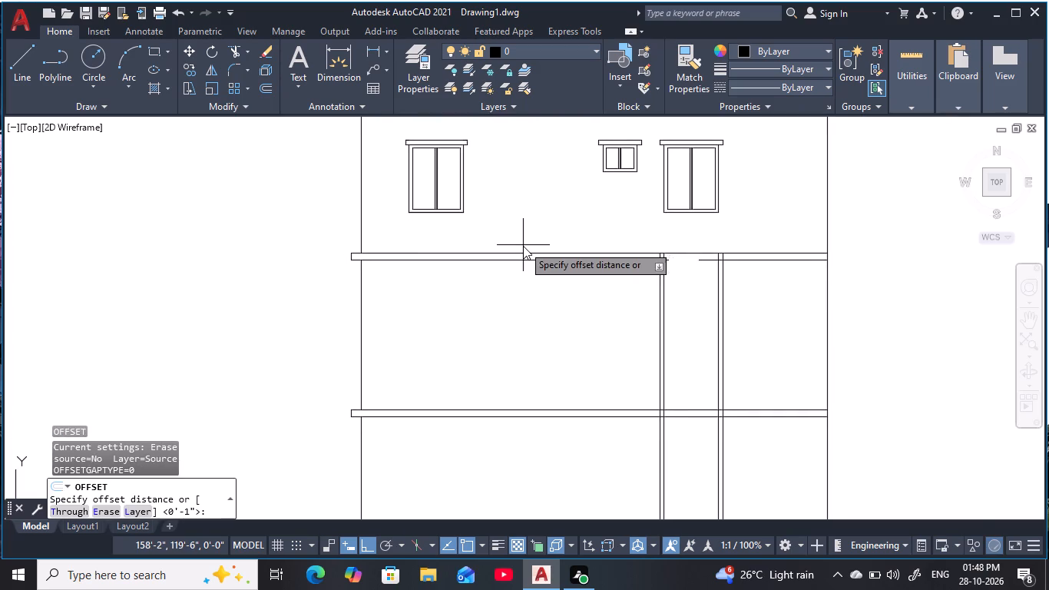
pyautogui.press("'")
pyautogui.press('space')
pyautogui.moveTo(523, 244); pyautogui.dragTo(508, 210, button='middle')
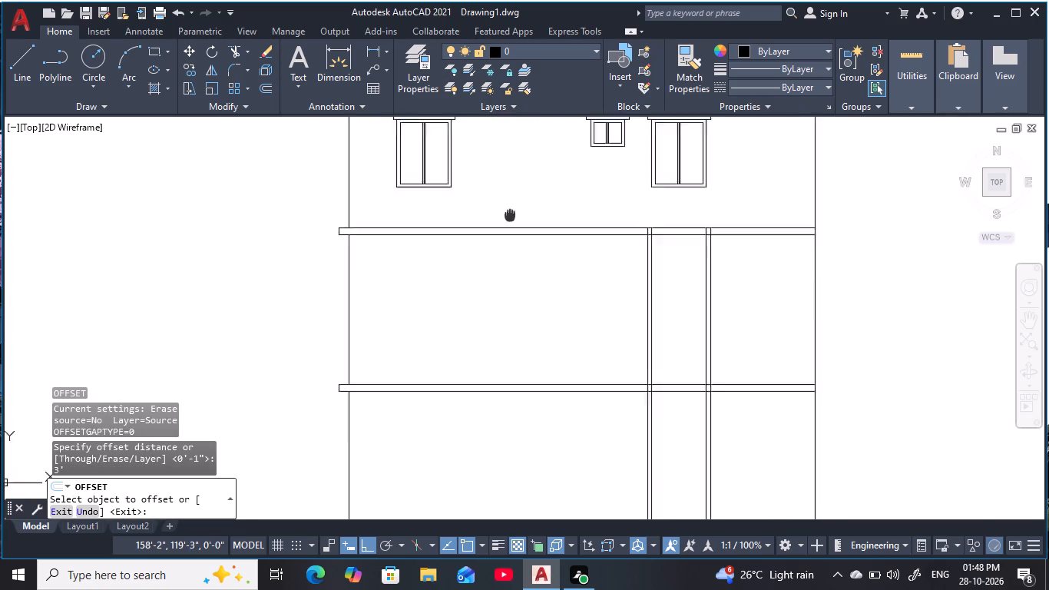
pyautogui.moveTo(508, 210); pyautogui.dragTo(481, 174, button='middle')
pyautogui.click(426, 340)
pyautogui.click(416, 270)
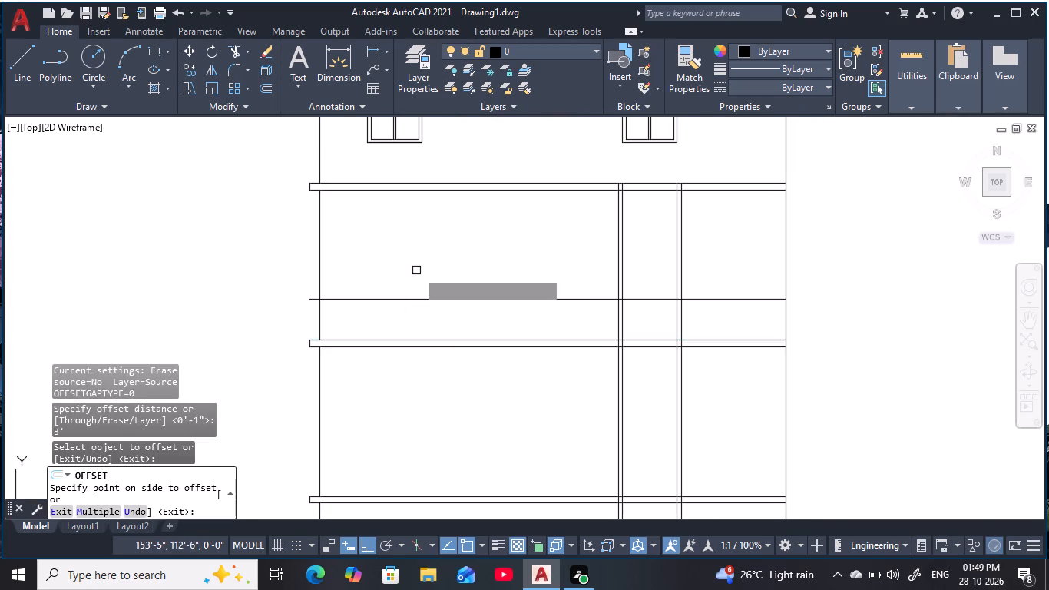
pyautogui.moveTo(458, 295); pyautogui.dragTo(452, 247, button='middle')
pyautogui.click(417, 446)
pyautogui.click(426, 373)
pyautogui.moveTo(460, 392); pyautogui.dragTo(381, 195, button='middle')
pyautogui.click(353, 407)
pyautogui.click(363, 310)
pyautogui.moveTo(373, 301); pyautogui.dragTo(376, 304, button='middle')
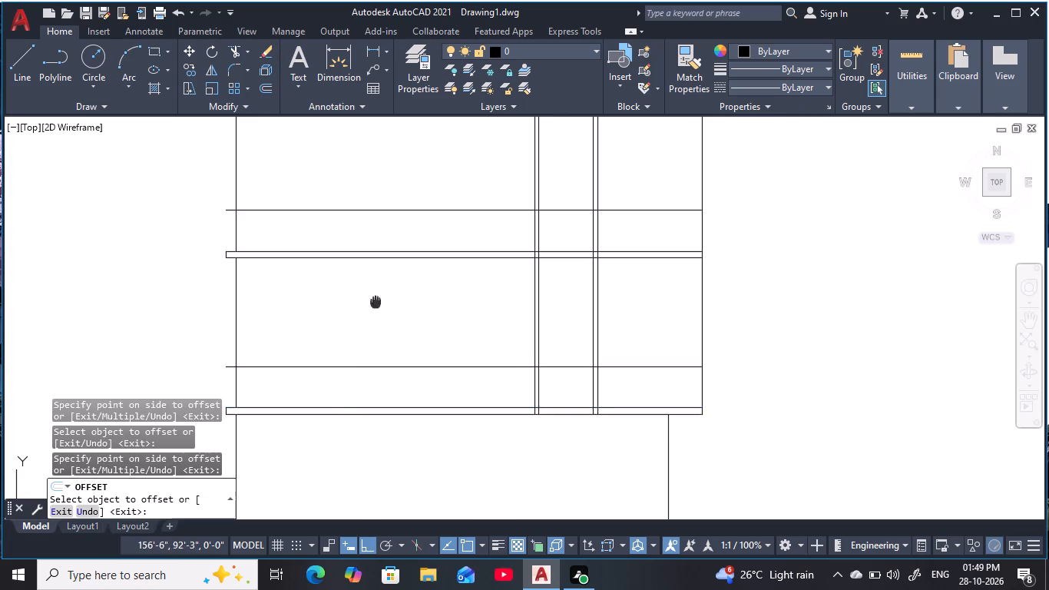
pyautogui.moveTo(376, 304); pyautogui.dragTo(402, 458, button='middle')
pyautogui.moveTo(439, 285); pyautogui.dragTo(468, 462, button='middle')
pyautogui.moveTo(515, 343); pyautogui.dragTo(521, 360, button='middle')
pyautogui.press('Escape')
pyautogui.press('Escape')
pyautogui.press('Escape')
# Copy the top storey's left window with its lintel straight down onto the sill guide line of the storey below.
pyautogui.moveTo(471, 273); pyautogui.dragTo(493, 305, button='middle')
pyautogui.press('Escape')
pyautogui.press('Escape')
pyautogui.press('Escape')
pyautogui.click(348, 201)
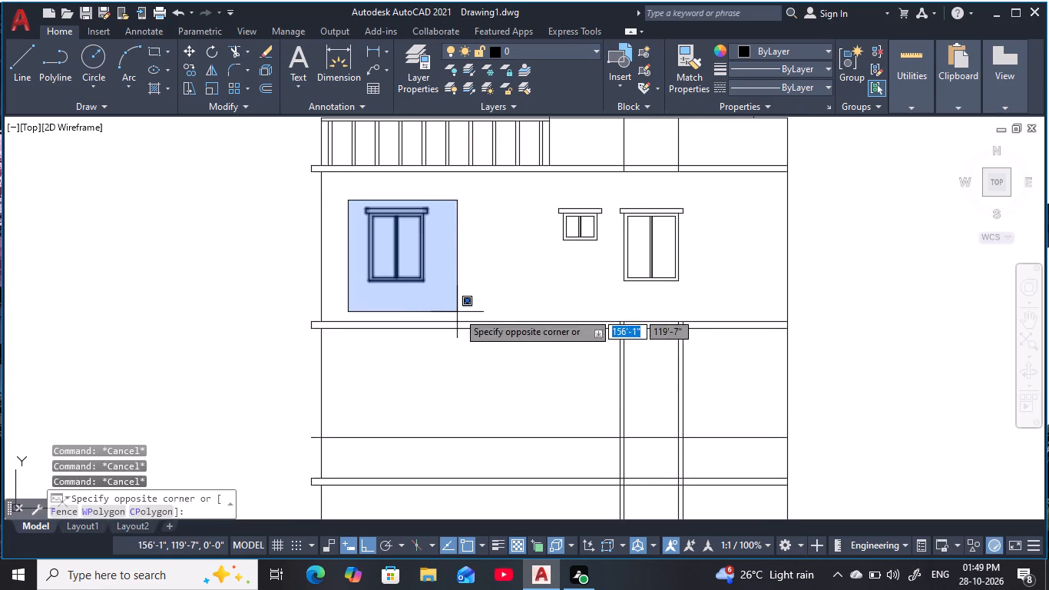
pyautogui.click(472, 310)
pyautogui.press('c')
pyautogui.write('O')
pyautogui.press('space')
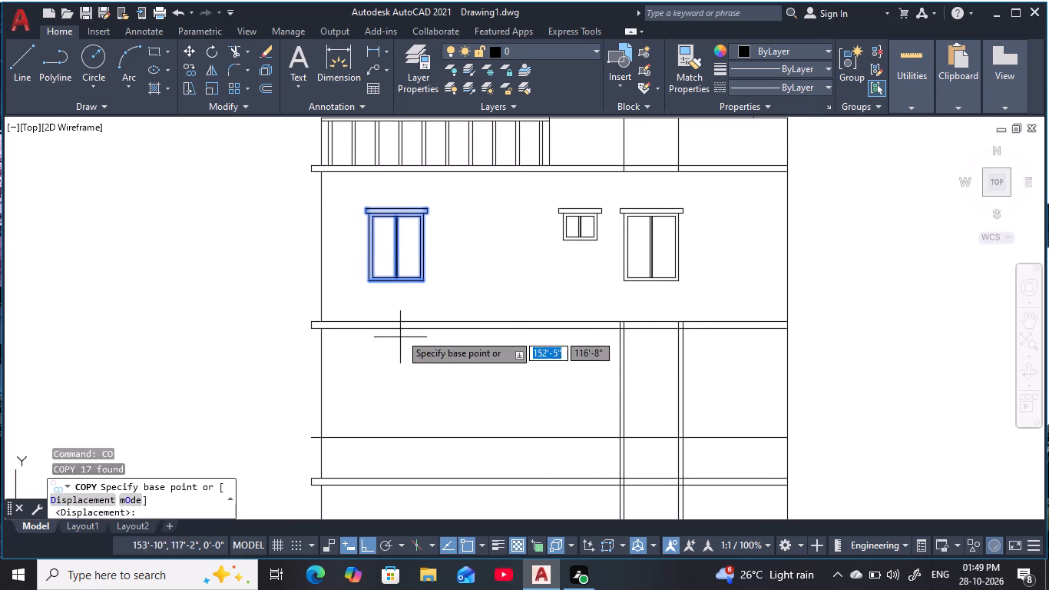
pyautogui.scroll(3, 430, 290)
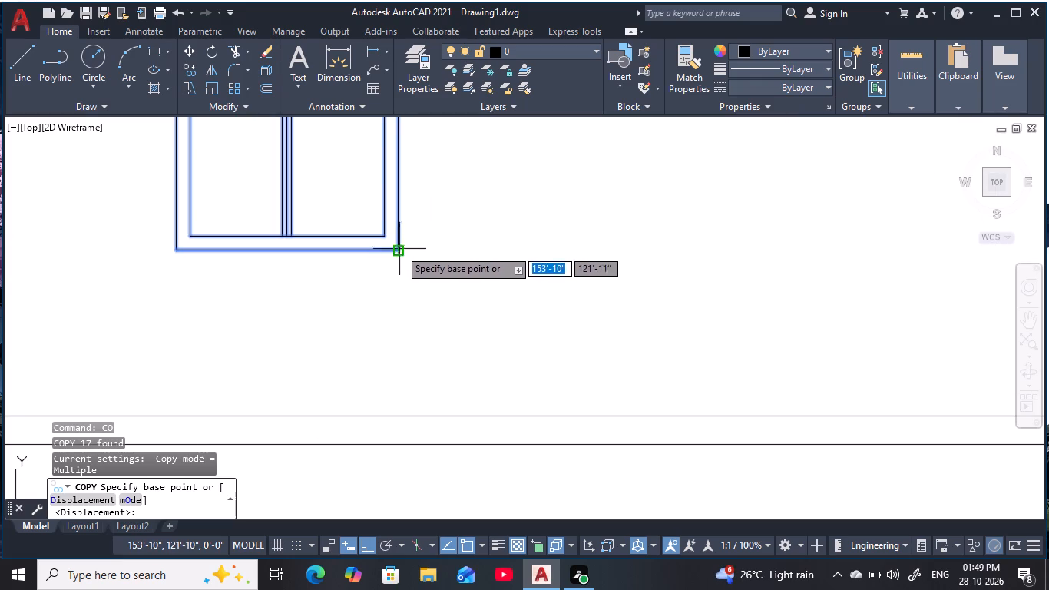
pyautogui.click(399, 249)
pyautogui.moveTo(409, 386); pyautogui.dragTo(432, 292, button='middle')
pyautogui.scroll(-3, 434, 287)
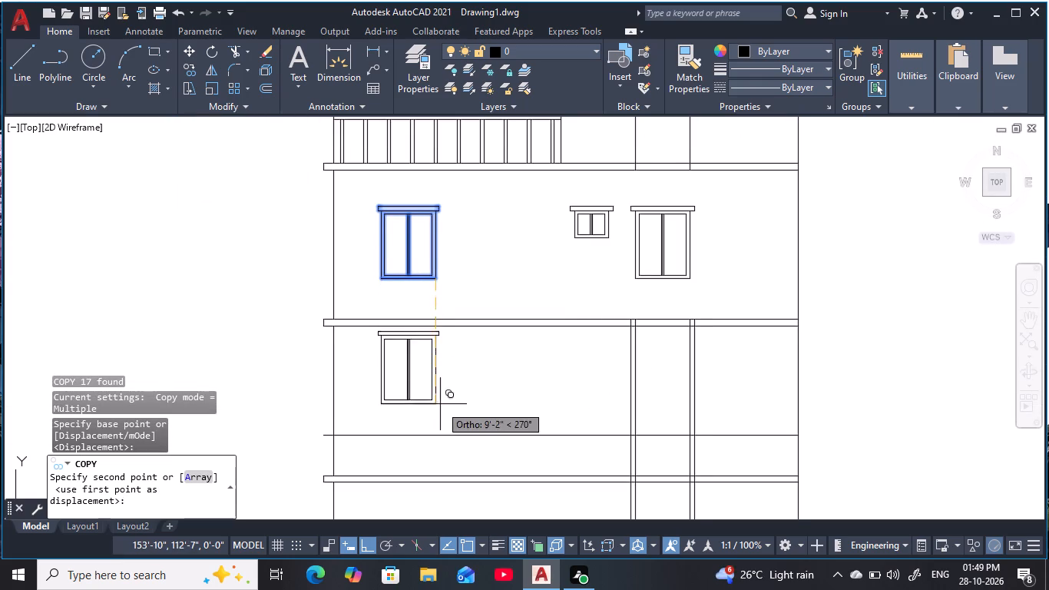
pyautogui.moveTo(442, 406); pyautogui.dragTo(449, 332, button='middle')
pyautogui.scroll(2, 449, 360)
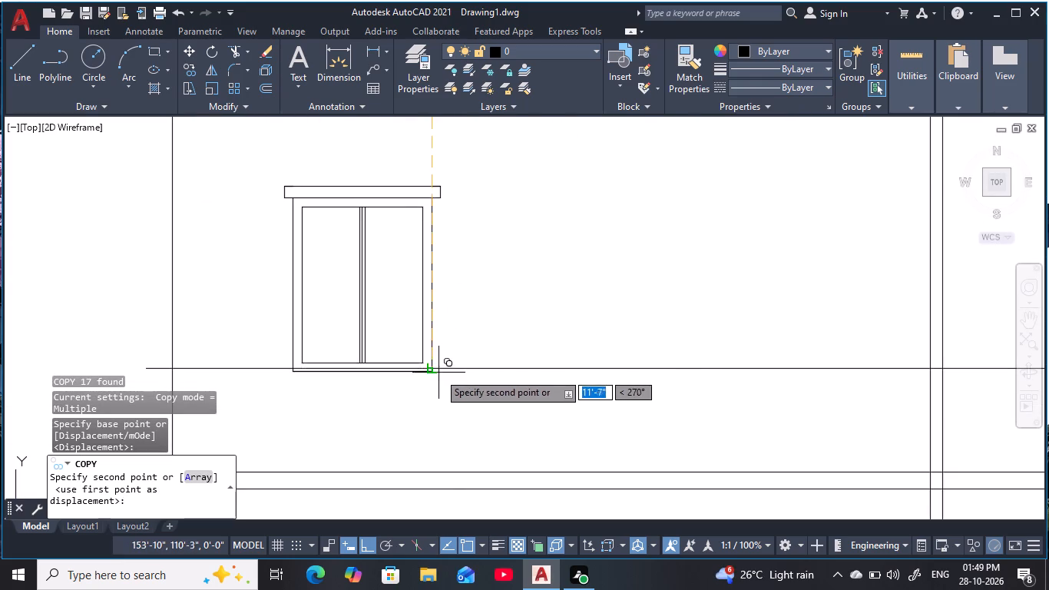
pyautogui.click(435, 371)
# Place two more copies of the left window straight below, on the sill guide lines of the two lower storeys.
pyautogui.scroll(-1, 483, 391)
pyautogui.moveTo(485, 396); pyautogui.dragTo(511, 207, button='middle')
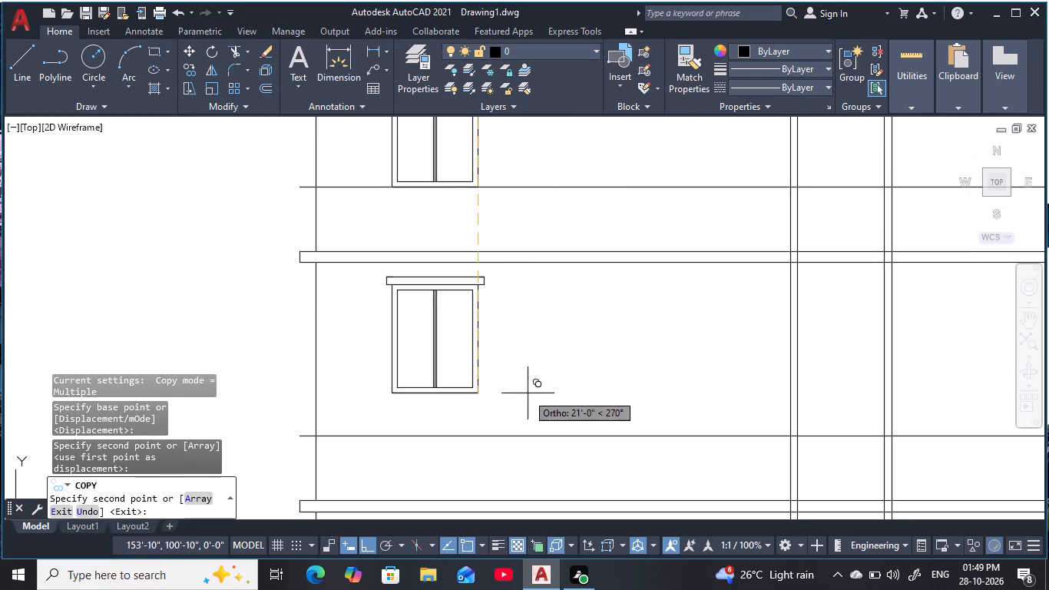
pyautogui.moveTo(528, 386); pyautogui.dragTo(516, 346, button='middle')
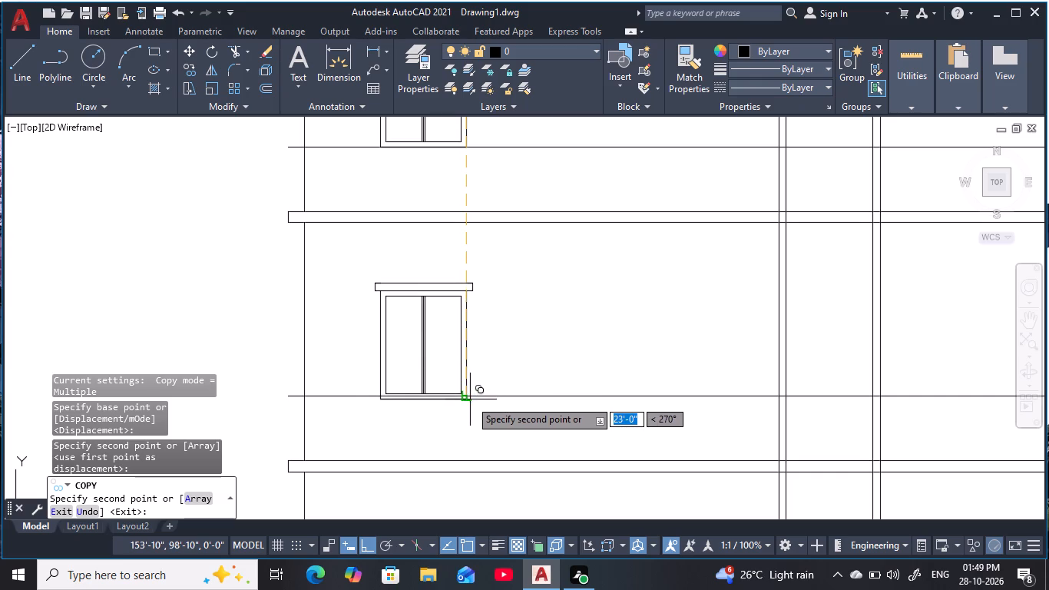
pyautogui.scroll(4, 468, 396)
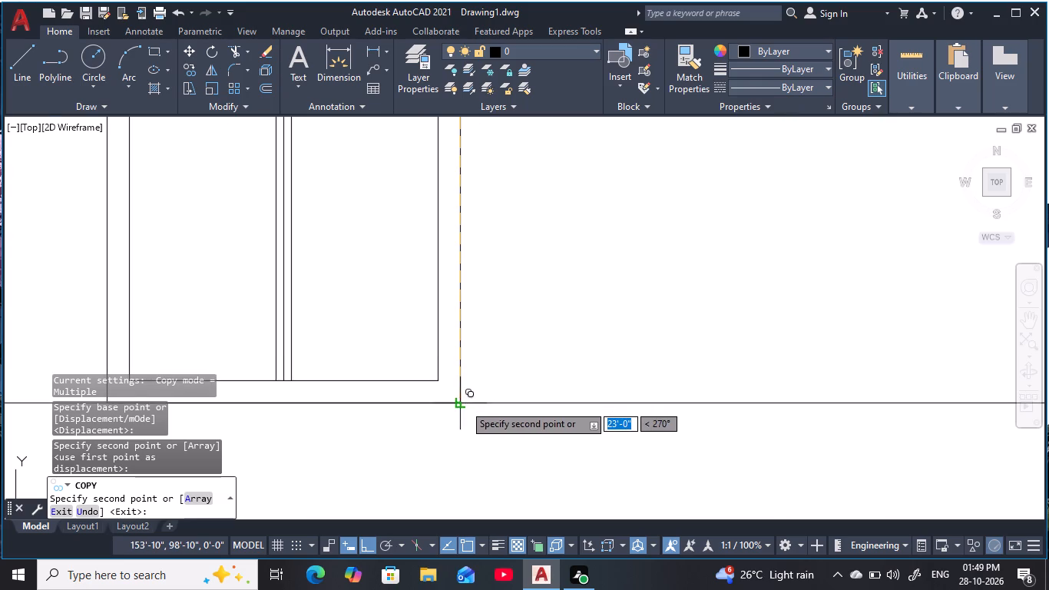
pyautogui.click(464, 404)
pyautogui.scroll(-3, 554, 388)
pyautogui.moveTo(554, 387); pyautogui.dragTo(552, 136, button='middle')
pyautogui.scroll(2, 521, 390)
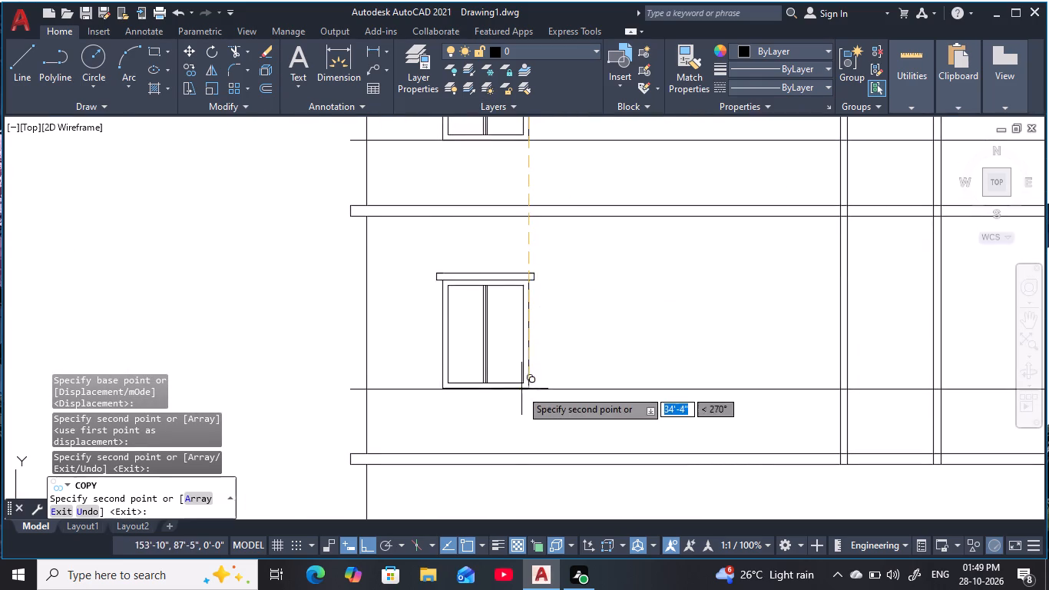
pyautogui.scroll(2, 521, 390)
pyautogui.click(551, 392)
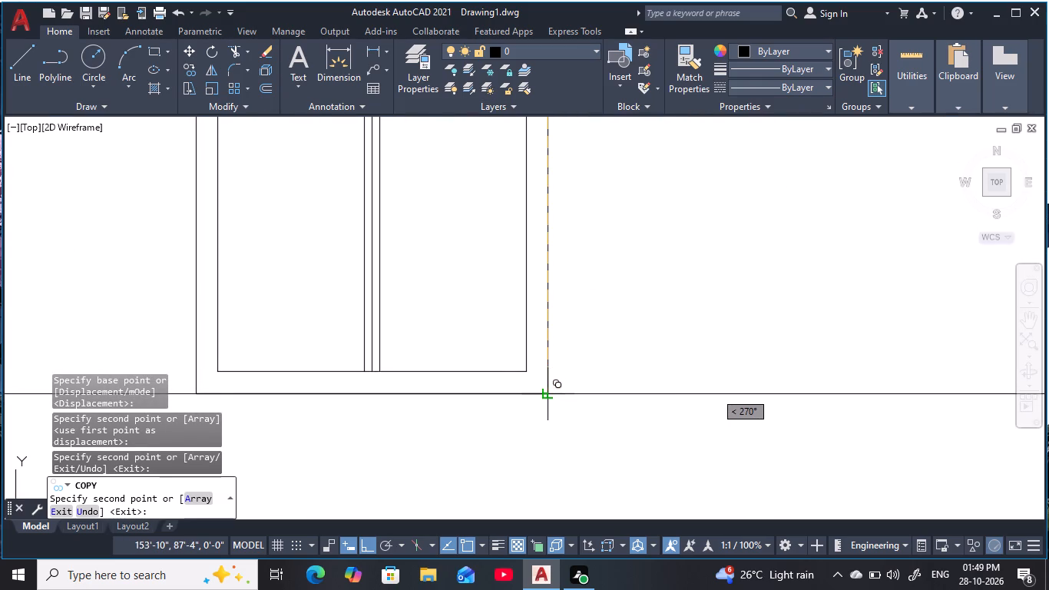
pyautogui.scroll(-5, 635, 332)
pyautogui.moveTo(658, 350); pyautogui.dragTo(524, 370, button='middle')
pyautogui.press('Escape')
pyautogui.press('Escape')
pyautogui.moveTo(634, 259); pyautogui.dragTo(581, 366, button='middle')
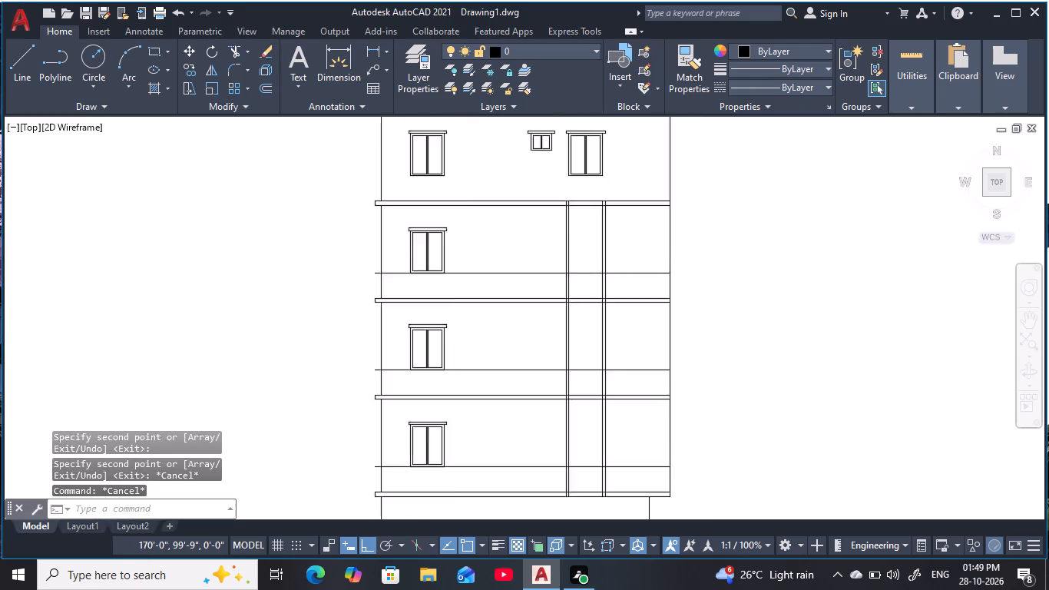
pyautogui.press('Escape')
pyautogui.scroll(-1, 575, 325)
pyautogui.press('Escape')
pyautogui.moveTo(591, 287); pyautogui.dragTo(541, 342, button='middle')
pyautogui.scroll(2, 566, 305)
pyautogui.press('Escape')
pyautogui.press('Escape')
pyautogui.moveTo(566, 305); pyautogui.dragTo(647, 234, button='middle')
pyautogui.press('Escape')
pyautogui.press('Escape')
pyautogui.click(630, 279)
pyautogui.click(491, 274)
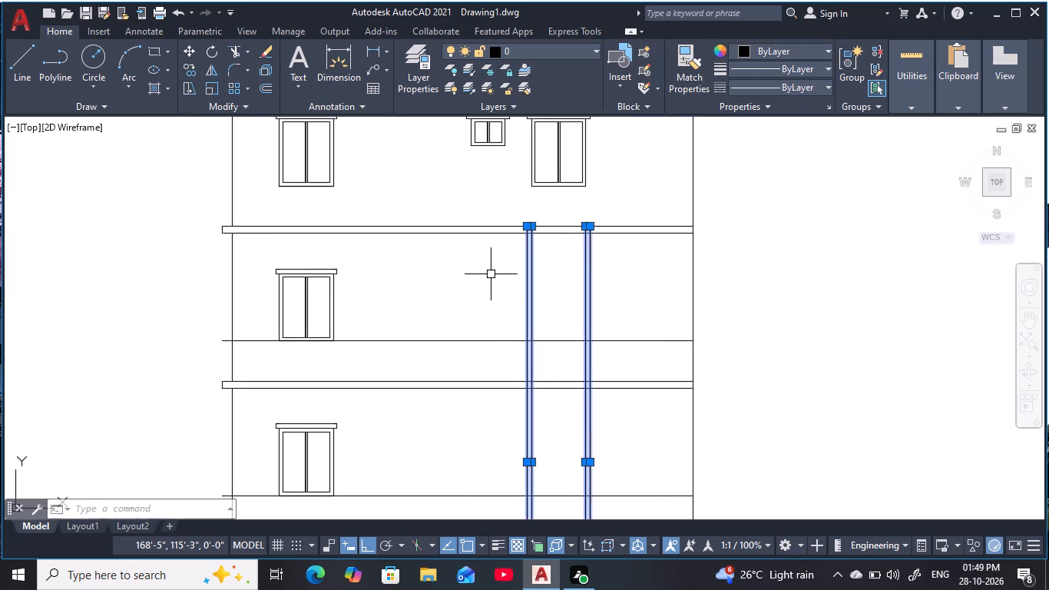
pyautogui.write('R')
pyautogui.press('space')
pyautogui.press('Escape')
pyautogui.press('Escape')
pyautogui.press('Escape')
# Erase the two pairs of vertical guide lines running through the storeys below the top storey's right window.
pyautogui.click(667, 304)
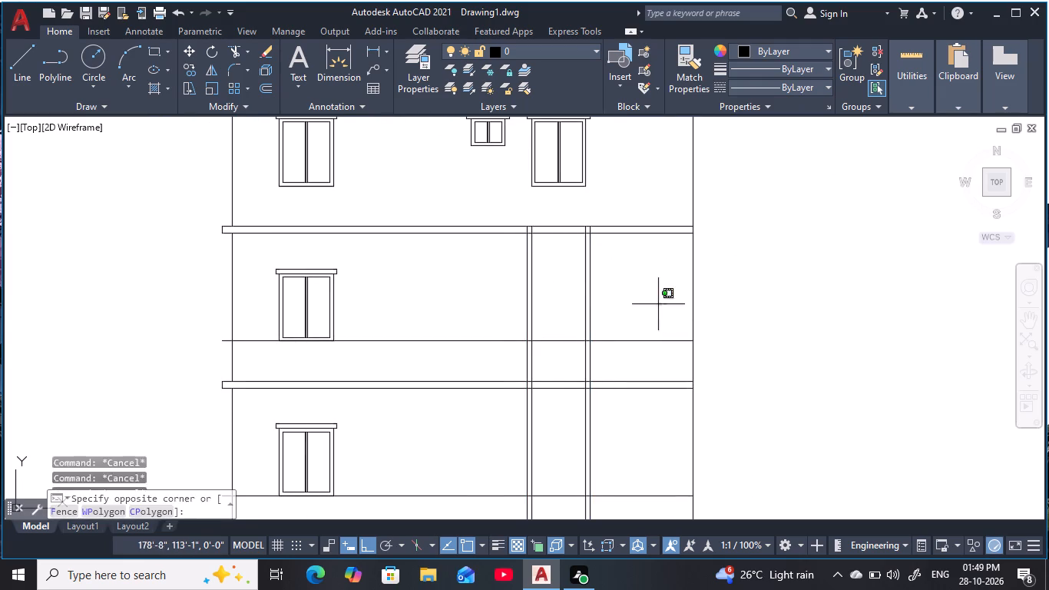
pyautogui.click(458, 278)
pyautogui.write('E')
pyautogui.press('space')
pyautogui.press('Escape')
pyautogui.press('Escape')
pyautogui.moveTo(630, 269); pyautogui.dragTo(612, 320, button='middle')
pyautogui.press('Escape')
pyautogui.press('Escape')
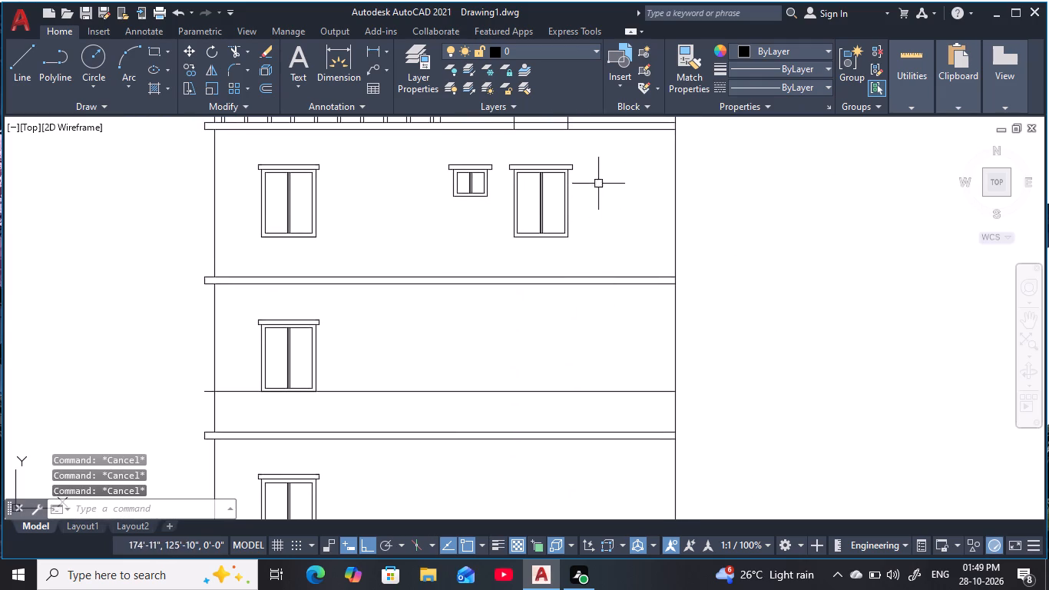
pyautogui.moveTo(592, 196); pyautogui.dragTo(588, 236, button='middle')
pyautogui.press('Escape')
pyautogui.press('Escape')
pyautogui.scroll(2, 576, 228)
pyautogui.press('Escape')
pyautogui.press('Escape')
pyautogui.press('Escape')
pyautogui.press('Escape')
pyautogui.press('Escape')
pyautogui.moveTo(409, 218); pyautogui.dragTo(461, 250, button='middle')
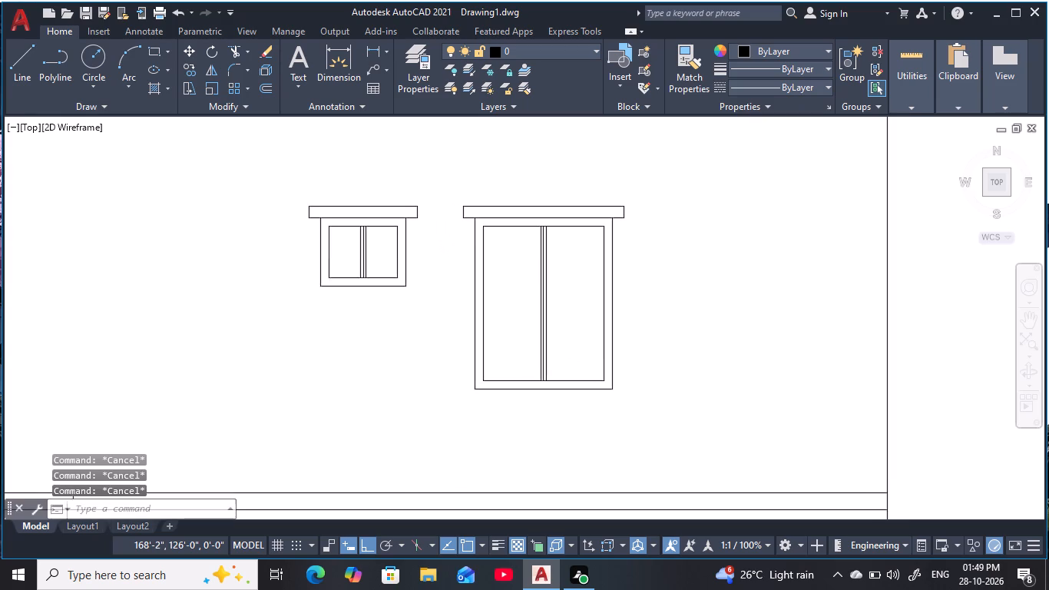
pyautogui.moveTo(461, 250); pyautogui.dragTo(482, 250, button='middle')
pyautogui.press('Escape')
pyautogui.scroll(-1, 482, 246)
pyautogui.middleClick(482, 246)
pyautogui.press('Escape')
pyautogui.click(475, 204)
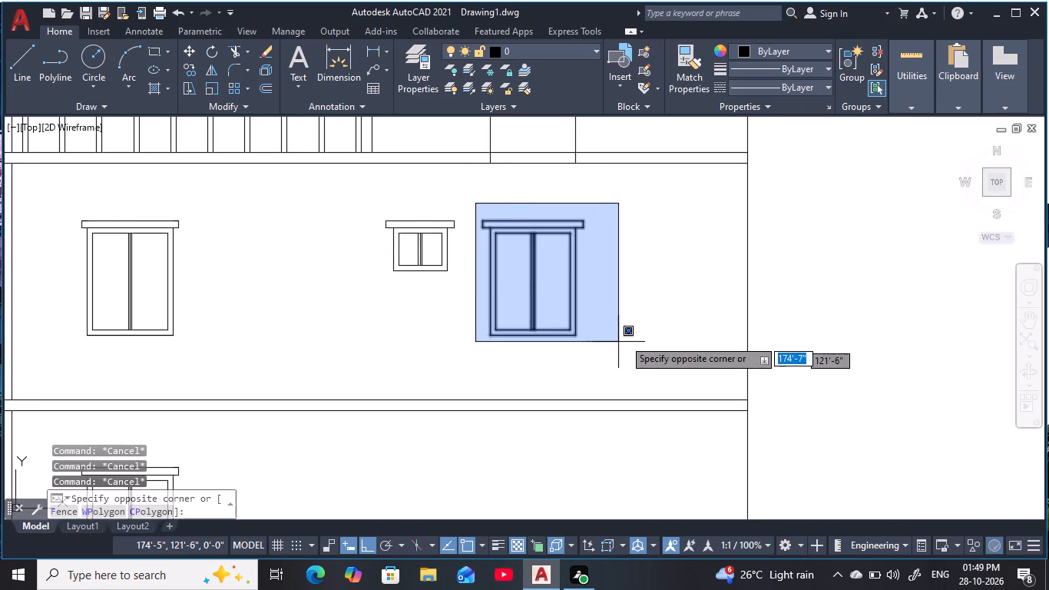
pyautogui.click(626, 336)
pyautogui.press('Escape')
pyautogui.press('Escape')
# Copy the top storey's ventilator and right window together 11'-6" straight down onto the sill guide line of the storey below.
pyautogui.click(331, 212)
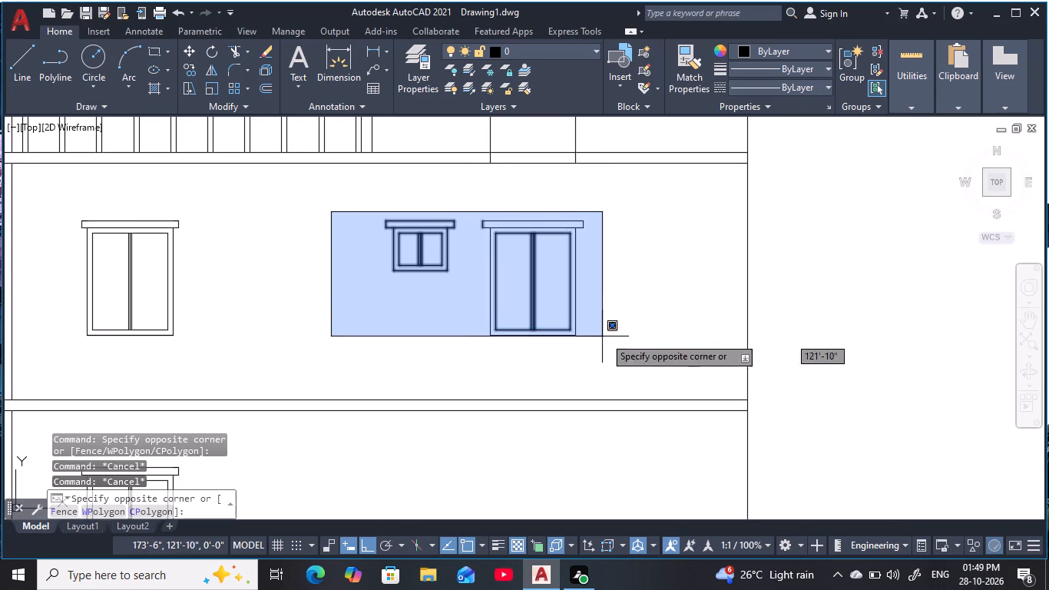
pyautogui.click(656, 353)
pyautogui.press('c')
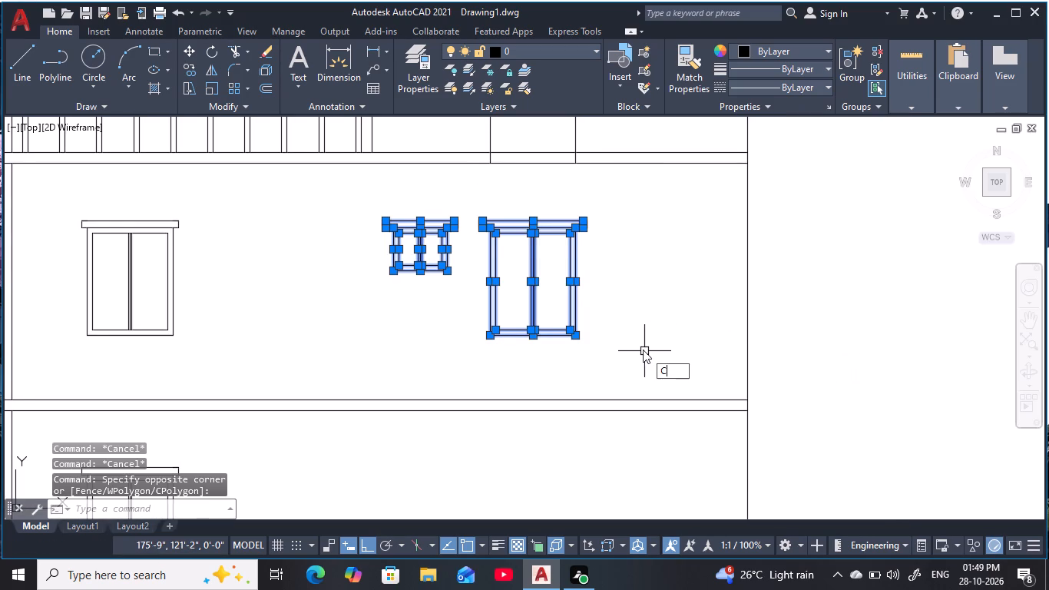
pyautogui.press('o')
pyautogui.press('space')
pyautogui.click(577, 337)
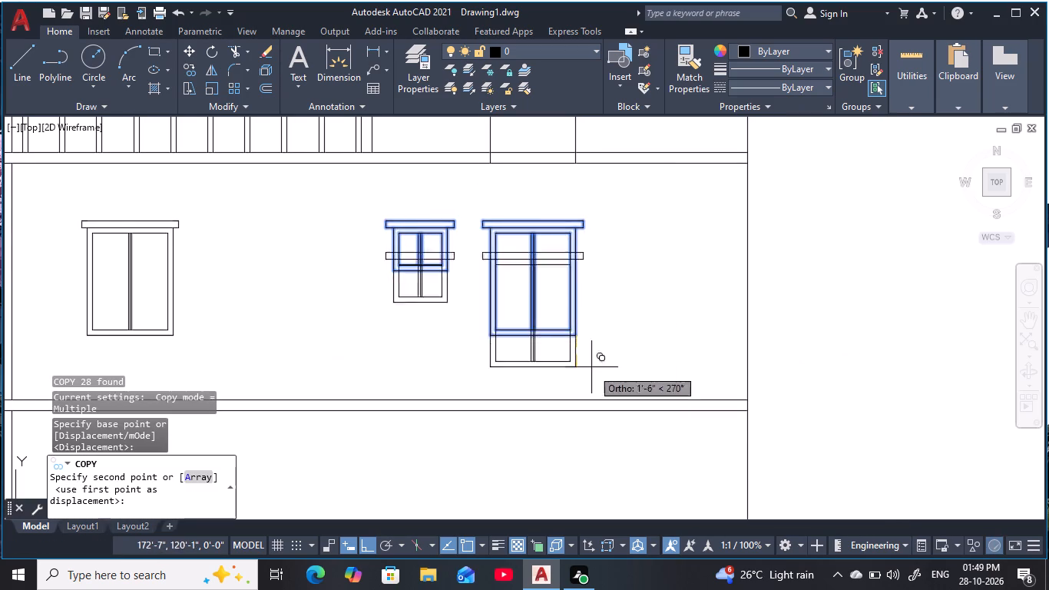
pyautogui.moveTo(605, 398); pyautogui.dragTo(611, 226, button='middle')
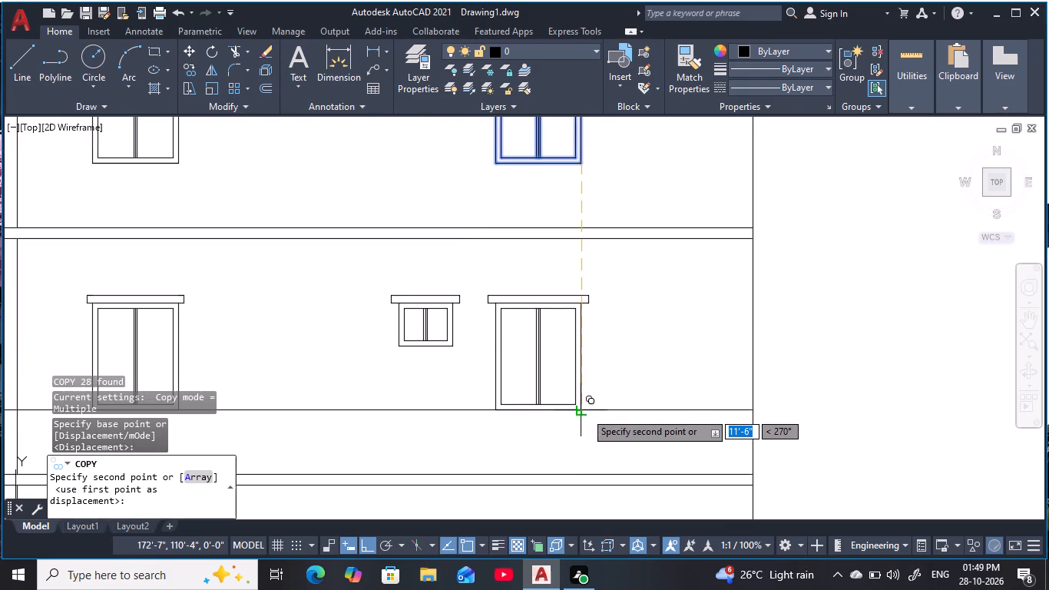
pyautogui.click(585, 412)
# Place two more copies of the ventilator and right window straight below, on the sill guide lines of the two lower storeys.
pyautogui.moveTo(594, 403); pyautogui.dragTo(586, 198, button='middle')
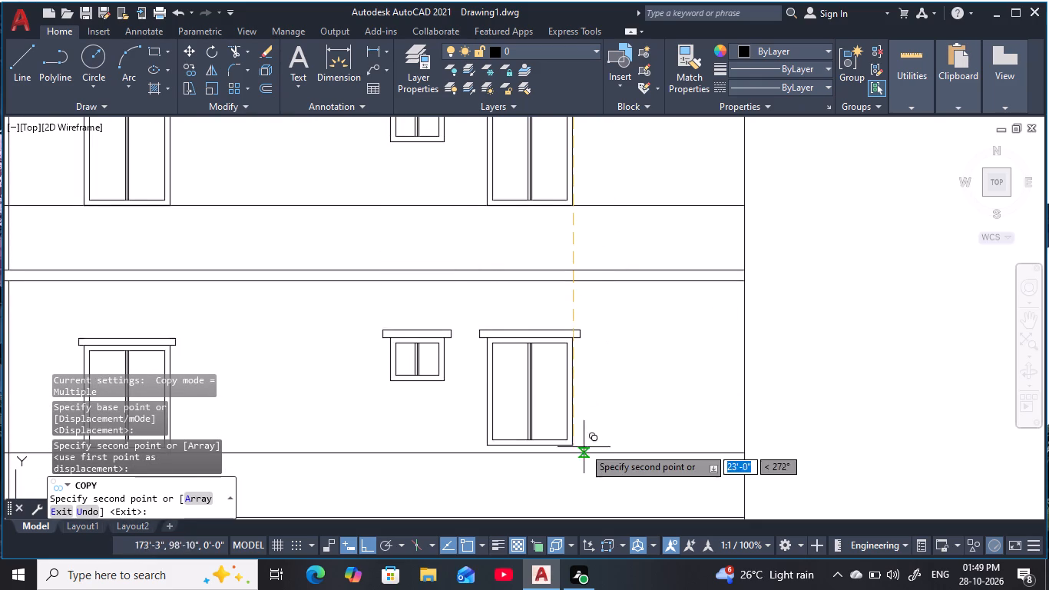
pyautogui.click(577, 453)
pyautogui.moveTo(581, 446); pyautogui.dragTo(621, 217, button='middle')
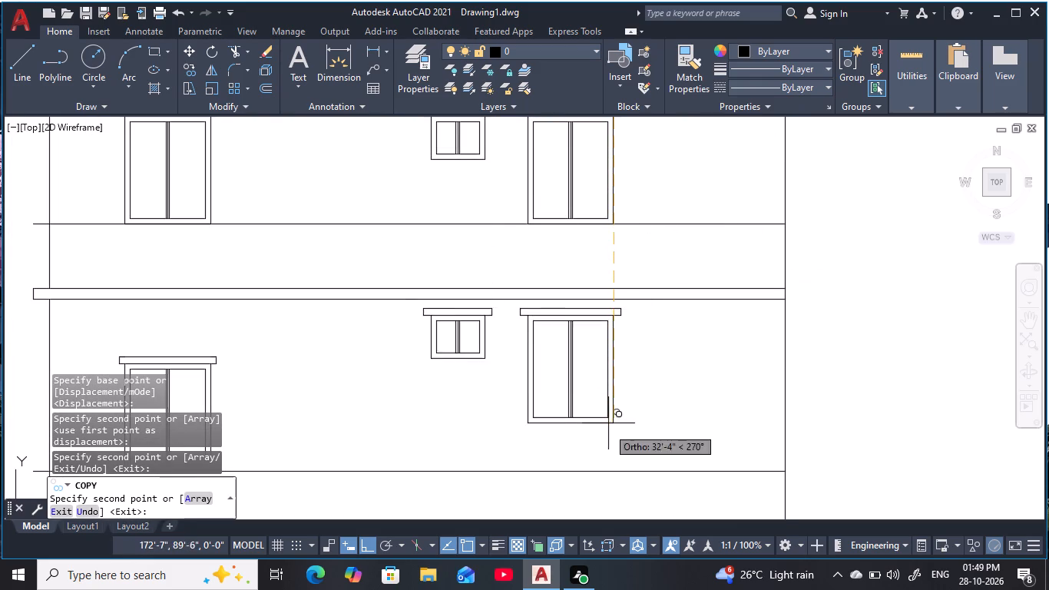
pyautogui.click(611, 469)
pyautogui.moveTo(641, 428); pyautogui.dragTo(640, 419, button='middle')
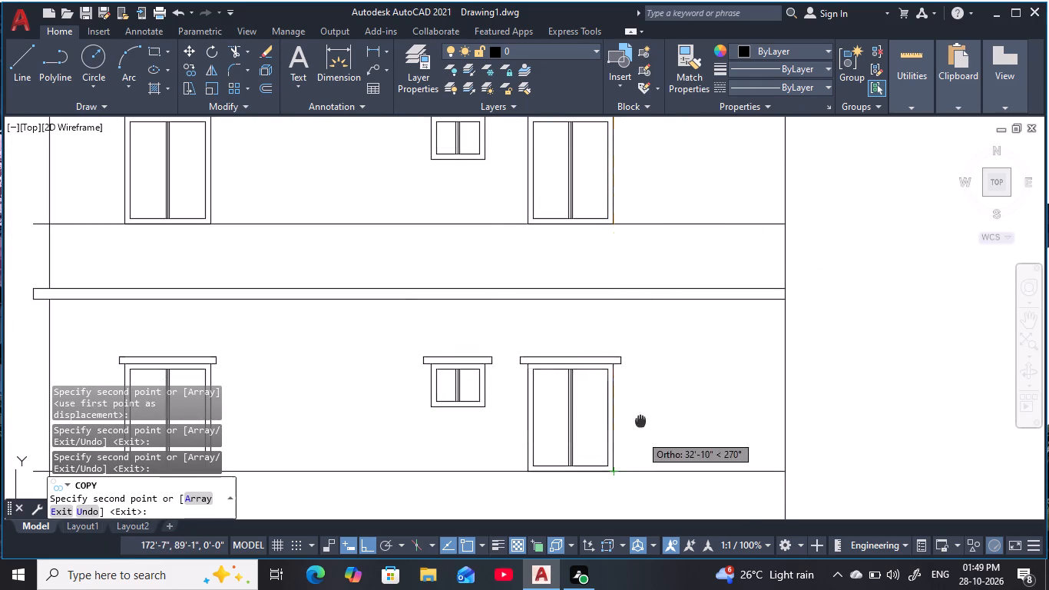
pyautogui.moveTo(640, 419); pyautogui.dragTo(659, 184, button='middle')
pyautogui.scroll(-1, 667, 61)
pyautogui.press('Escape')
pyautogui.scroll(-3, 650, 314)
pyautogui.press('Escape')
# Erase the horizontal sill guide line across the lowest storey that has windows.
pyautogui.moveTo(648, 328); pyautogui.dragTo(644, 366, button='middle')
pyautogui.press('Escape')
pyautogui.press('Escape')
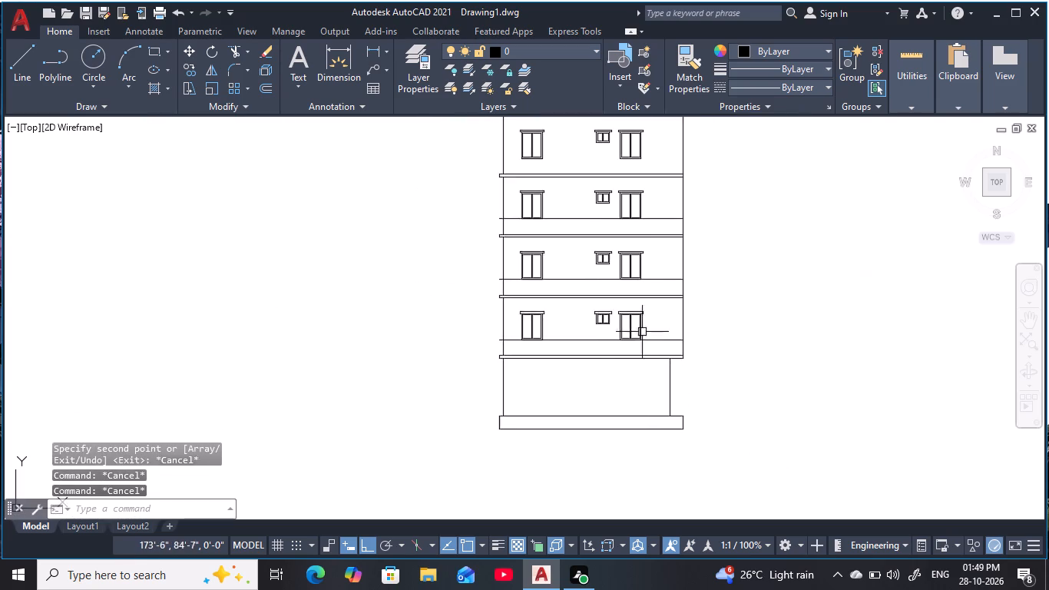
pyautogui.press('Escape')
pyautogui.scroll(1, 650, 306)
pyautogui.moveTo(652, 301); pyautogui.dragTo(642, 319, button='middle')
pyautogui.press('Escape')
pyautogui.press('Escape')
pyautogui.press('Escape')
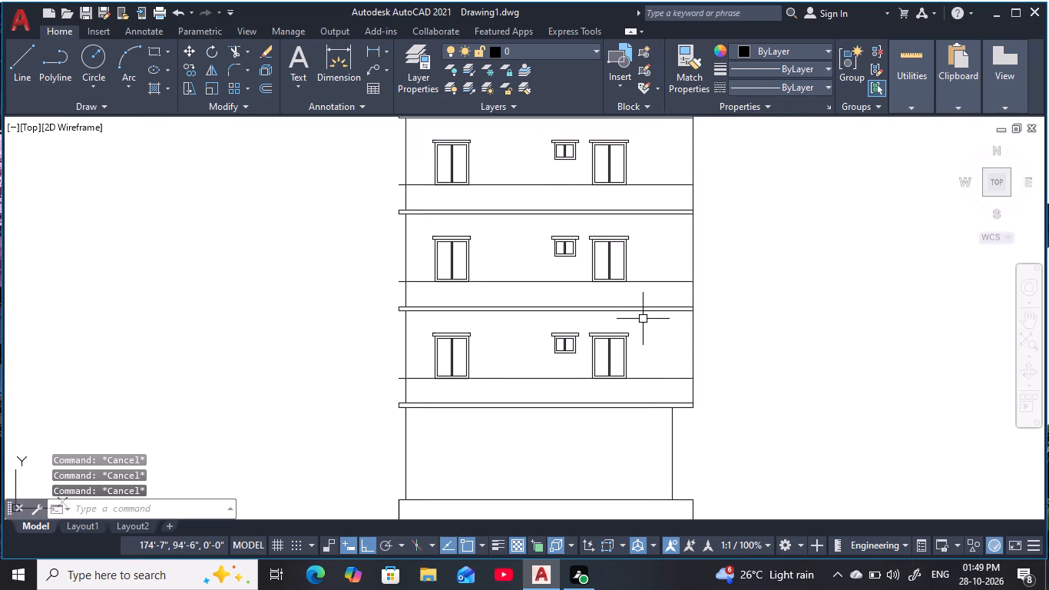
pyautogui.press('Escape')
pyautogui.press('Escape')
pyautogui.press('Escape')
pyautogui.press('Escape')
pyautogui.press('Escape')
pyautogui.press('Escape')
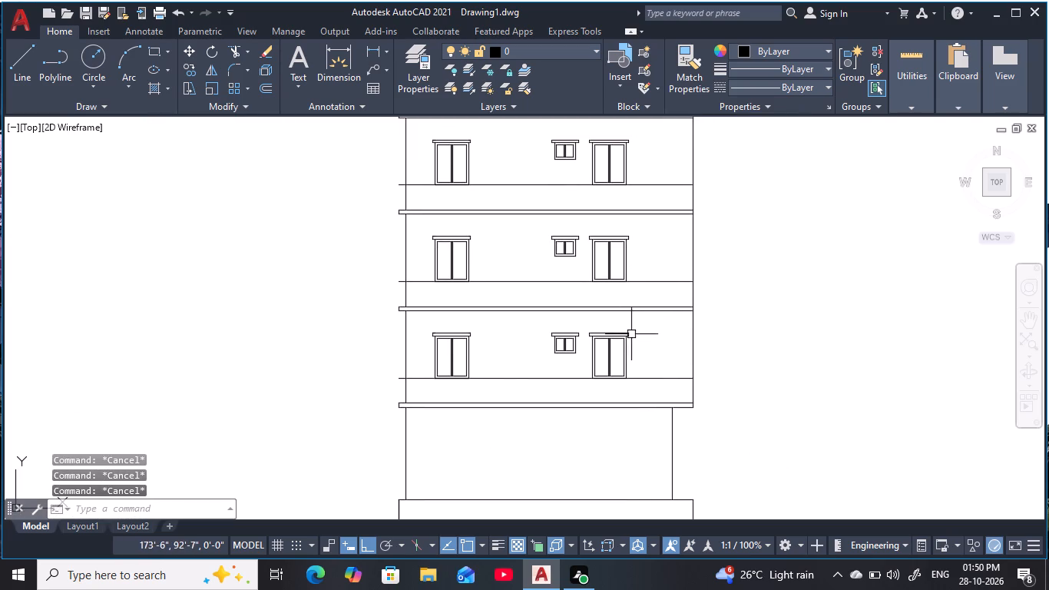
pyautogui.click(544, 392)
pyautogui.click(514, 363)
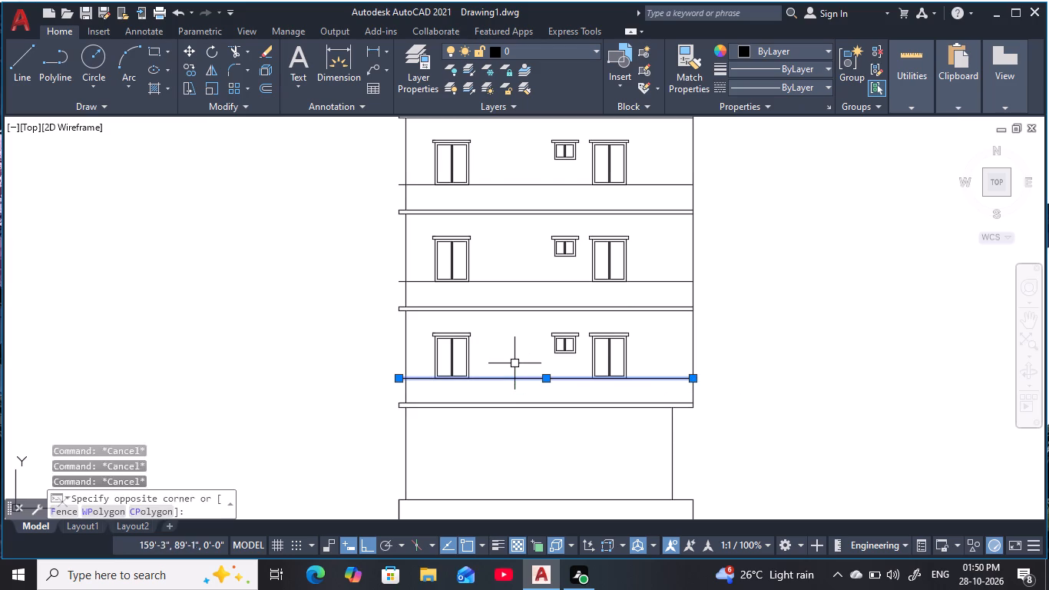
pyautogui.write('E')
pyautogui.press('space')
pyautogui.press('Escape')
# Erase the two remaining horizontal sill guide lines, across the second and third window storeys counted from the bottom.
pyautogui.moveTo(521, 317); pyautogui.dragTo(522, 383, button='middle')
pyautogui.click(528, 357)
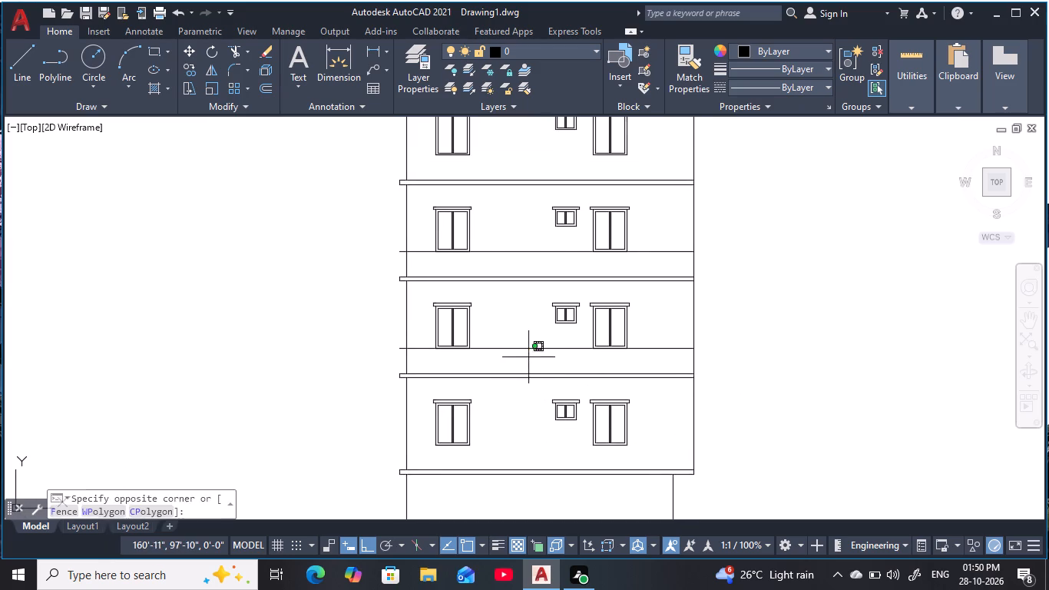
pyautogui.click(515, 326)
pyautogui.write('E')
pyautogui.press('space')
pyautogui.moveTo(522, 327); pyautogui.dragTo(521, 370, button='middle')
pyautogui.click(529, 300)
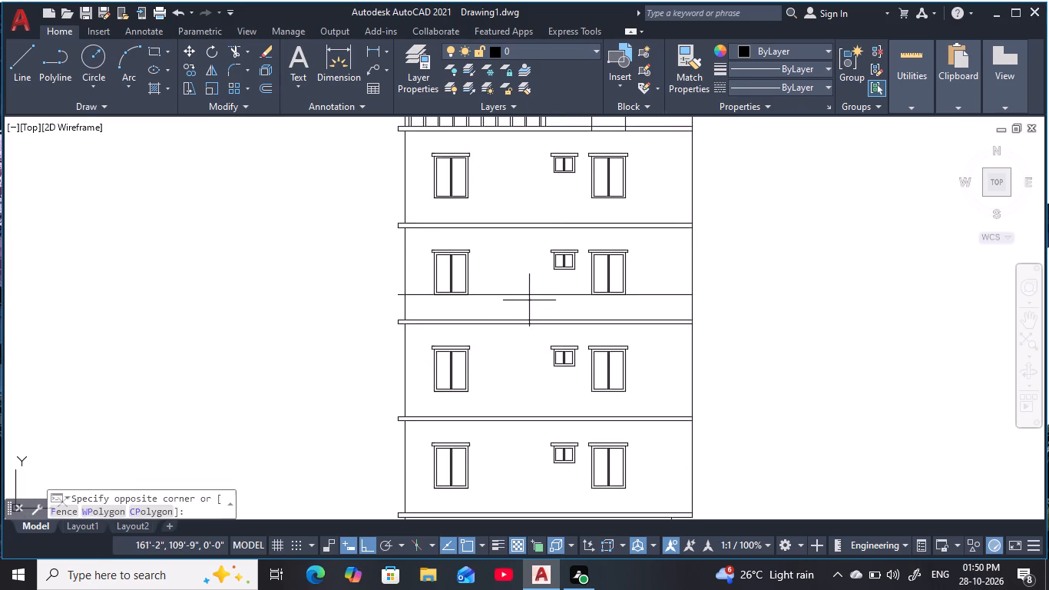
pyautogui.click(515, 266)
pyautogui.write('E')
pyautogui.press('space')
pyautogui.moveTo(517, 276); pyautogui.dragTo(518, 379, button='middle')
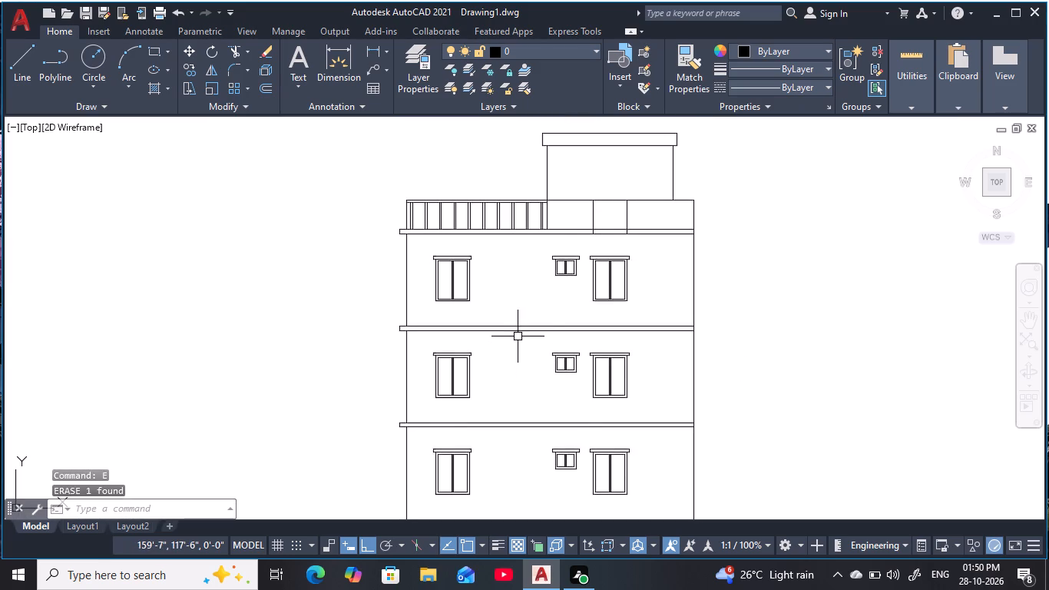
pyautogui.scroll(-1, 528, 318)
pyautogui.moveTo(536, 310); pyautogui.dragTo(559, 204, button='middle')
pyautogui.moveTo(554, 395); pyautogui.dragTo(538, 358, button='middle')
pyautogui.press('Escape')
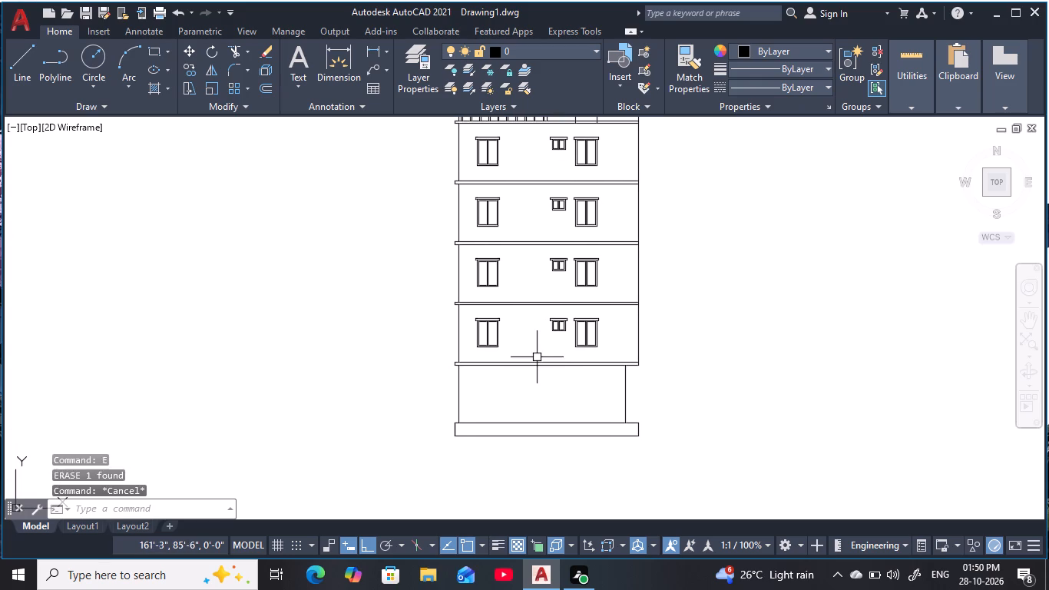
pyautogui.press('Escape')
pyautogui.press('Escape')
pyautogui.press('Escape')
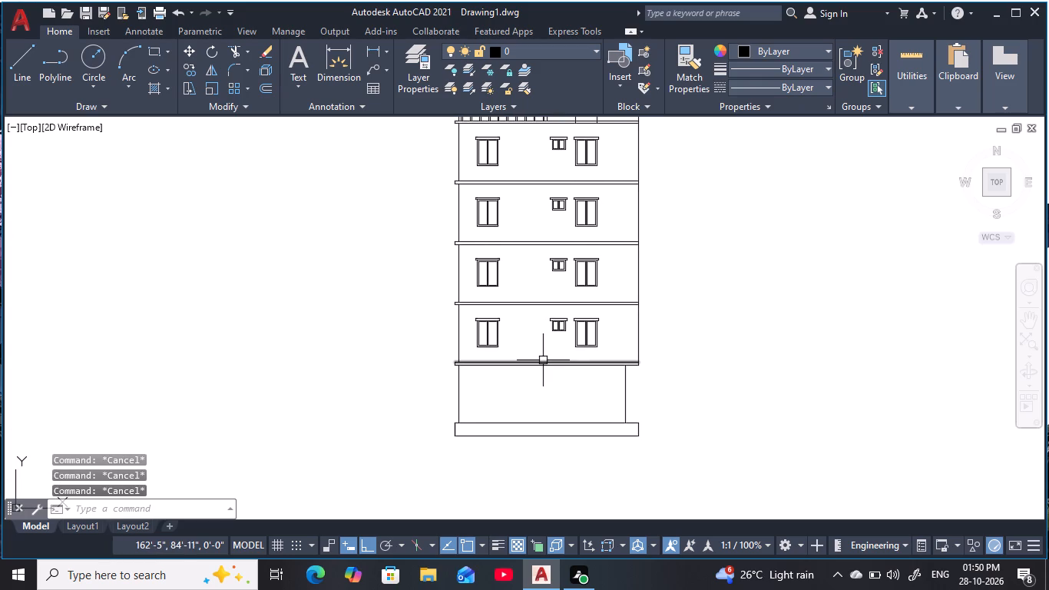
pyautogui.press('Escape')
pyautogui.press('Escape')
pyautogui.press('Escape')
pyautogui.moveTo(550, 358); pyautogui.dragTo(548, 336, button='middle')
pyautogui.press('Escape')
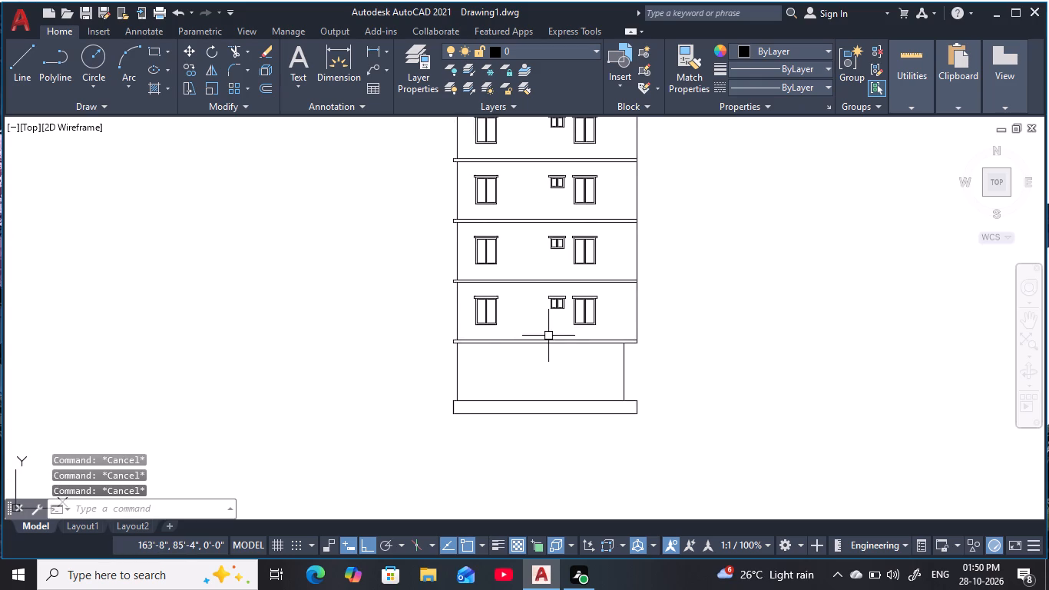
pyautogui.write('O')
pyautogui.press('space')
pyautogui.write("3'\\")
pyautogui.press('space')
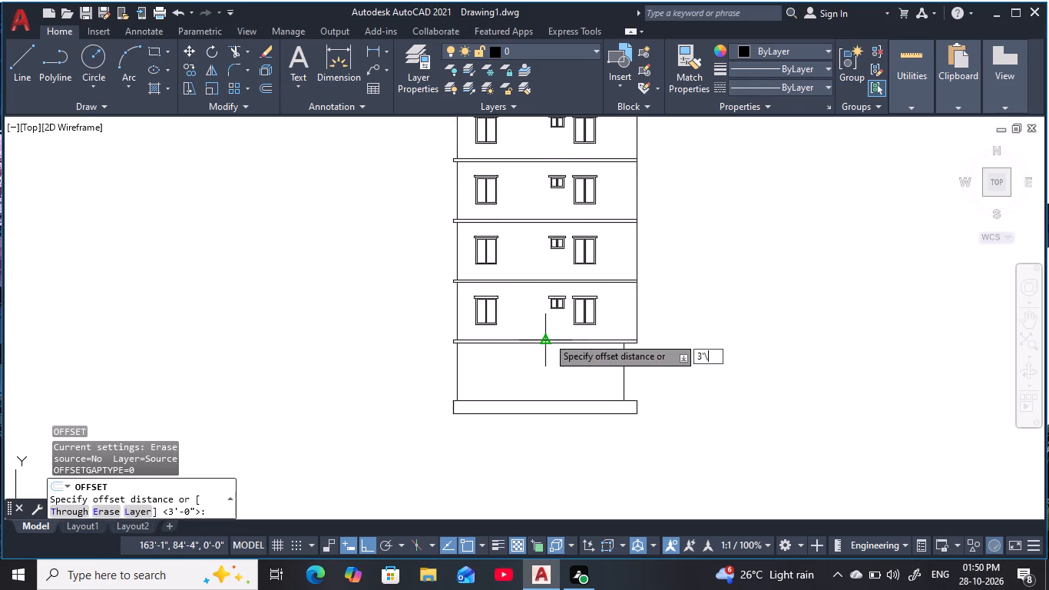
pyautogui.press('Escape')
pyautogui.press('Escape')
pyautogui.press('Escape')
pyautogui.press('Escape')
# Offset the top line of the base plinth 3' upwards as a sill guide across the ground storey.
pyautogui.press('o')
pyautogui.press('space')
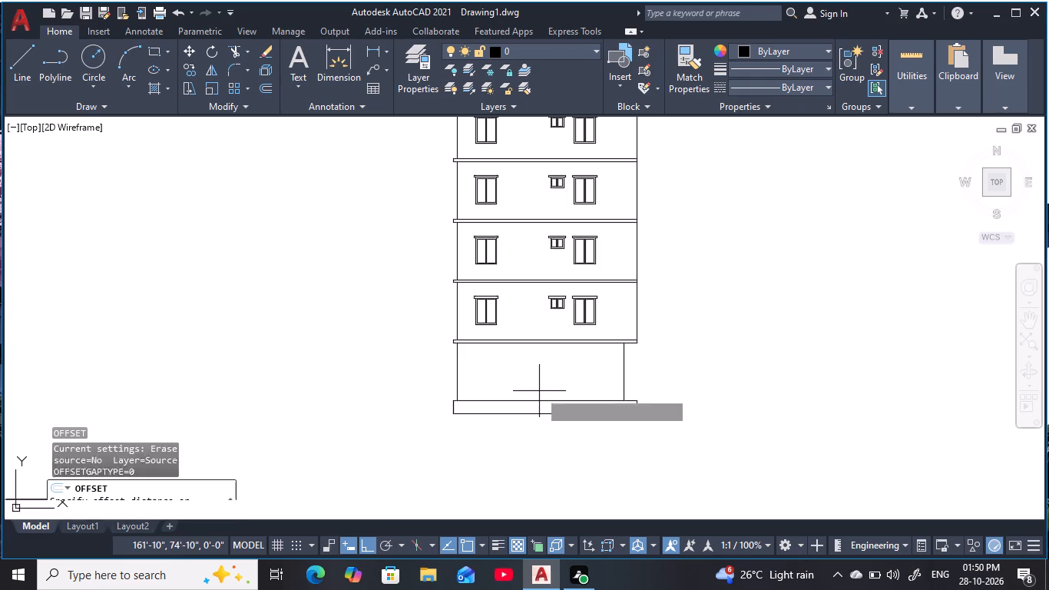
pyautogui.press('3')
pyautogui.press("'")
pyautogui.press('space')
pyautogui.click(549, 398)
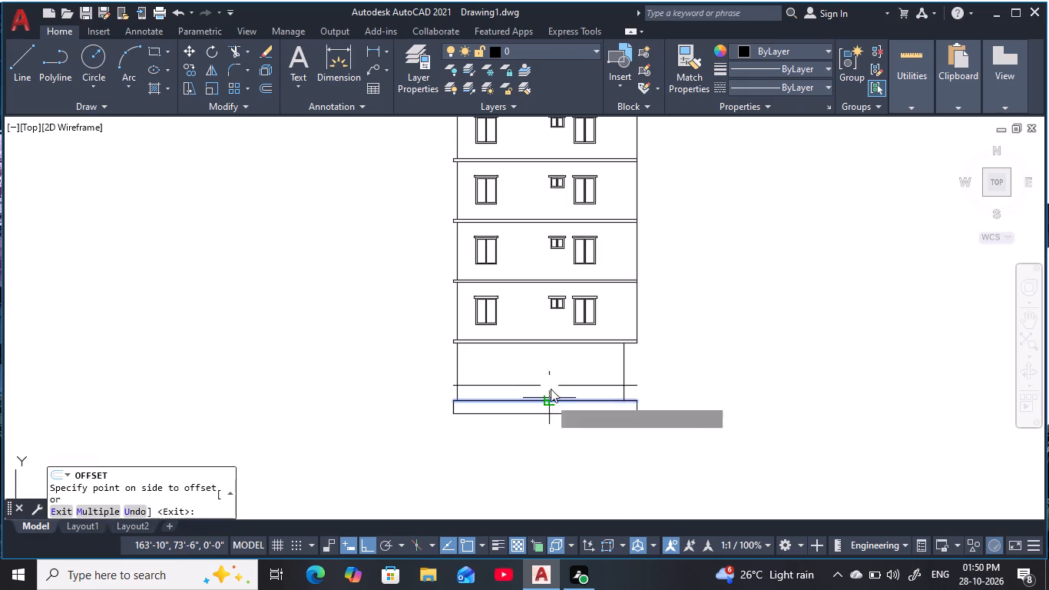
pyautogui.click(554, 356)
pyautogui.press('Escape')
pyautogui.moveTo(557, 363); pyautogui.dragTo(558, 398, button='middle')
pyautogui.press('Escape')
pyautogui.press('Escape')
# Copy the lintelled left window of the lowest windowed storey 11'-6" straight down onto the ground storey's sill guide line.
pyautogui.scroll(2, 512, 341)
pyautogui.press('Escape')
pyautogui.moveTo(512, 341); pyautogui.dragTo(528, 317, button='middle')
pyautogui.press('Escape')
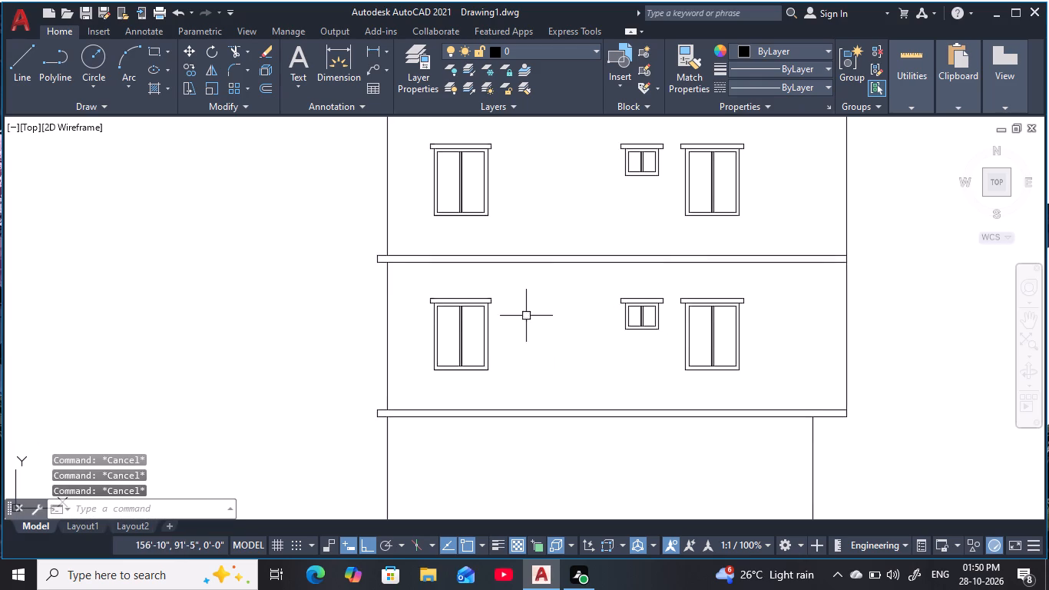
pyautogui.moveTo(422, 285); pyautogui.dragTo(424, 317)
pyautogui.moveTo(506, 384); pyautogui.dragTo(513, 384)
pyautogui.press('c')
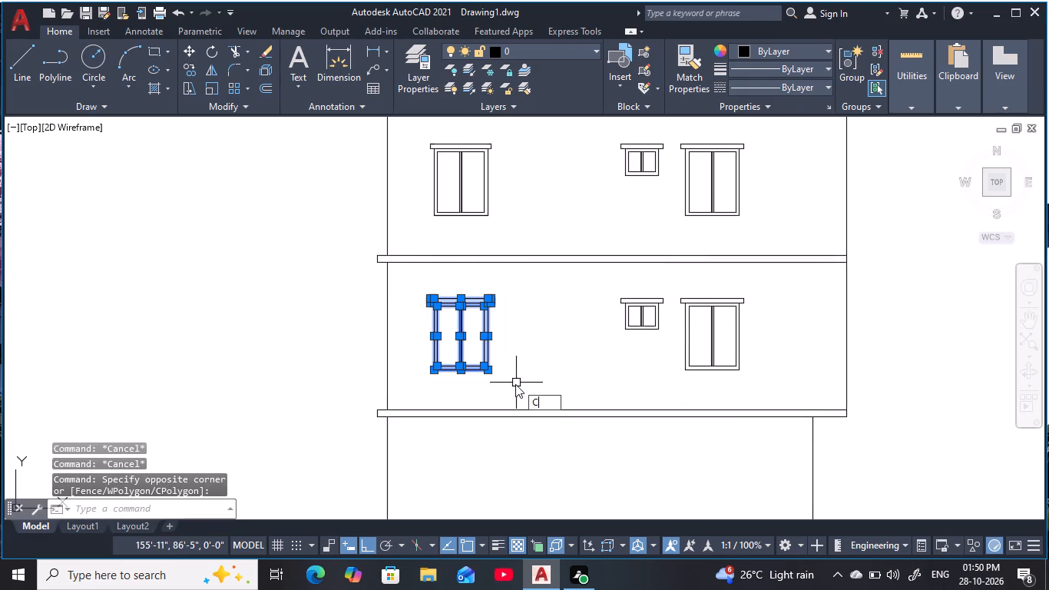
pyautogui.write('O')
pyautogui.press('space')
pyautogui.click(491, 372)
pyautogui.moveTo(498, 410); pyautogui.dragTo(505, 386, button='middle')
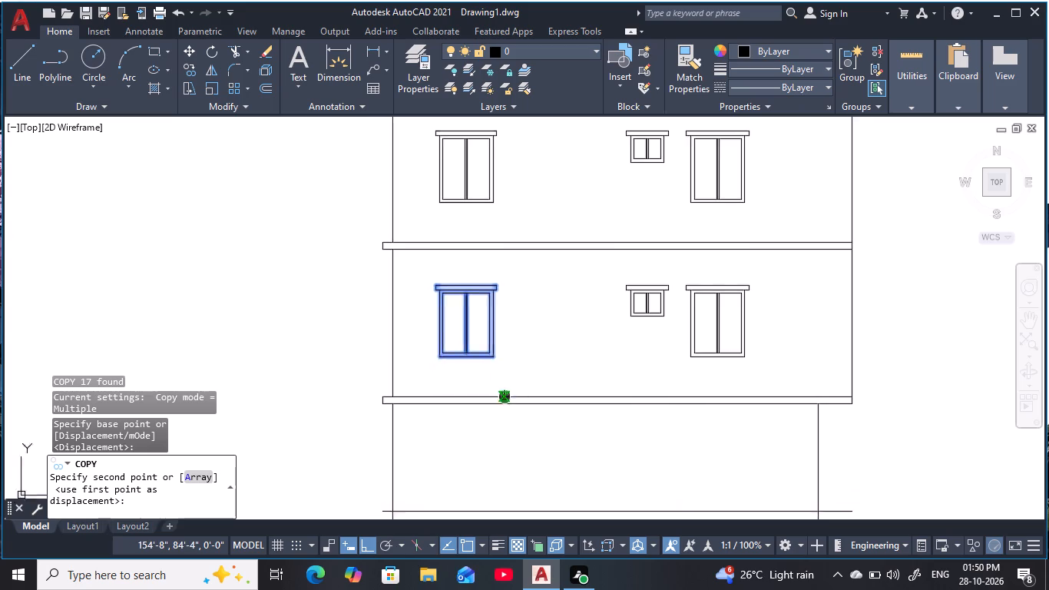
pyautogui.moveTo(505, 386); pyautogui.dragTo(542, 170, button='middle')
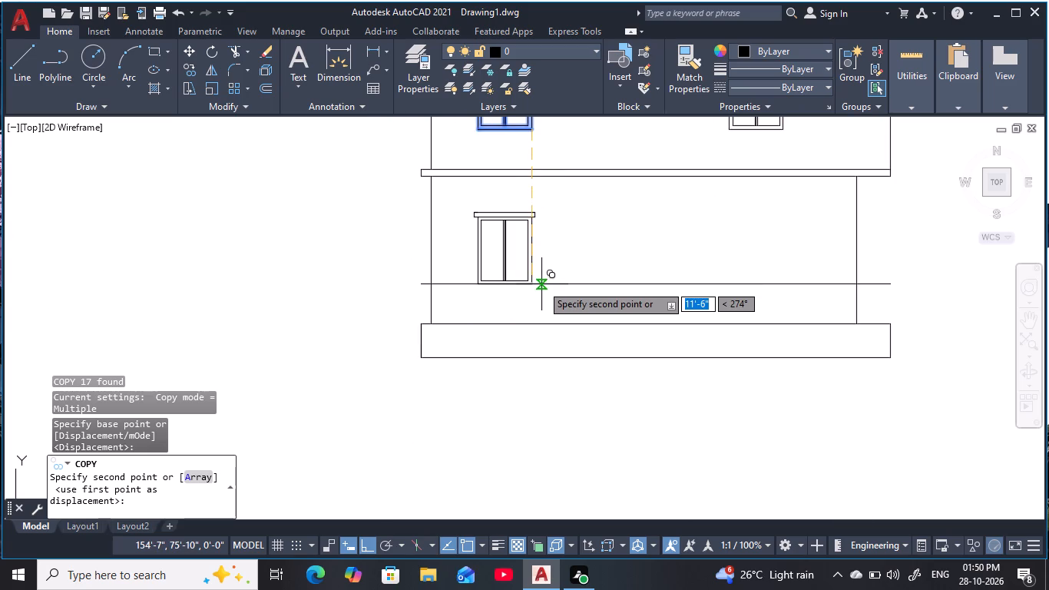
pyautogui.click(530, 284)
pyautogui.press('Escape')
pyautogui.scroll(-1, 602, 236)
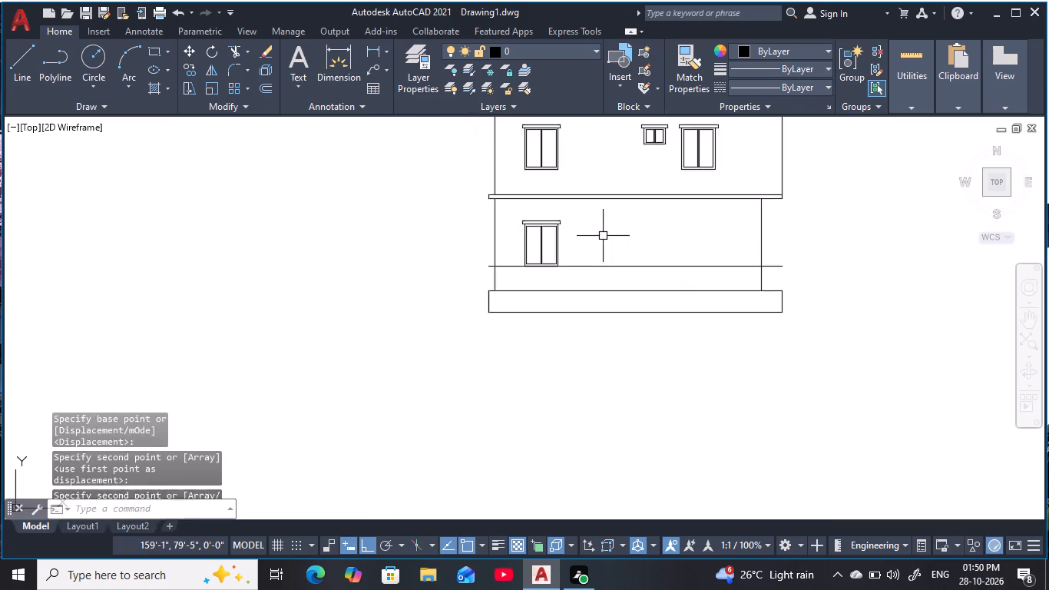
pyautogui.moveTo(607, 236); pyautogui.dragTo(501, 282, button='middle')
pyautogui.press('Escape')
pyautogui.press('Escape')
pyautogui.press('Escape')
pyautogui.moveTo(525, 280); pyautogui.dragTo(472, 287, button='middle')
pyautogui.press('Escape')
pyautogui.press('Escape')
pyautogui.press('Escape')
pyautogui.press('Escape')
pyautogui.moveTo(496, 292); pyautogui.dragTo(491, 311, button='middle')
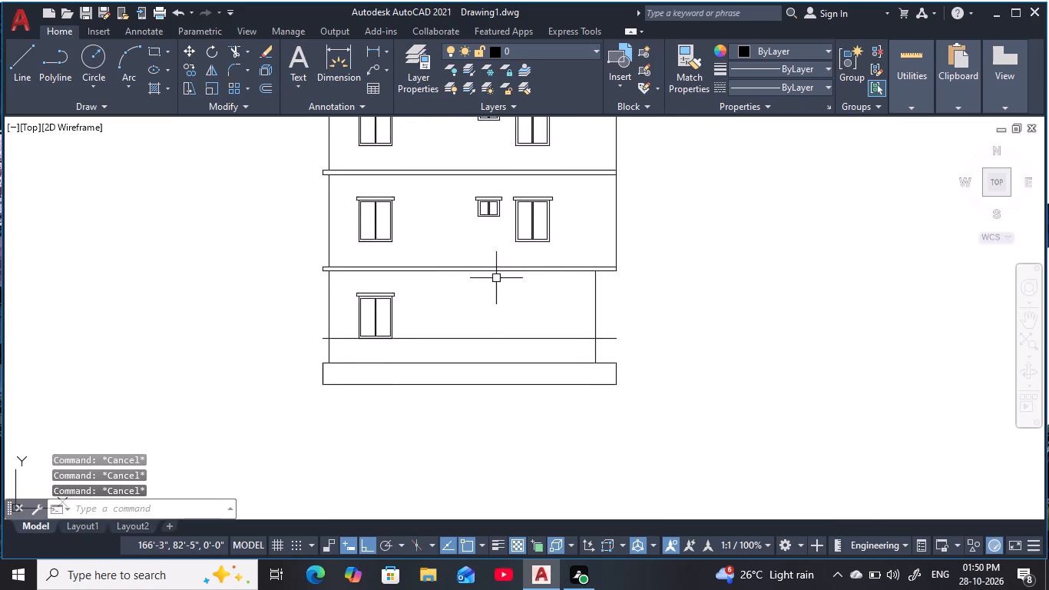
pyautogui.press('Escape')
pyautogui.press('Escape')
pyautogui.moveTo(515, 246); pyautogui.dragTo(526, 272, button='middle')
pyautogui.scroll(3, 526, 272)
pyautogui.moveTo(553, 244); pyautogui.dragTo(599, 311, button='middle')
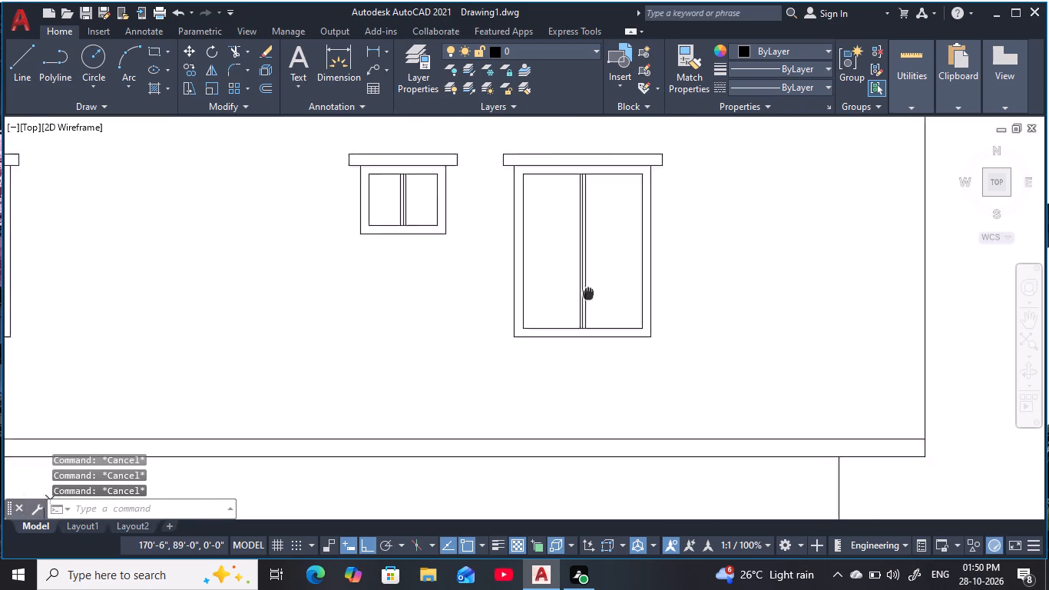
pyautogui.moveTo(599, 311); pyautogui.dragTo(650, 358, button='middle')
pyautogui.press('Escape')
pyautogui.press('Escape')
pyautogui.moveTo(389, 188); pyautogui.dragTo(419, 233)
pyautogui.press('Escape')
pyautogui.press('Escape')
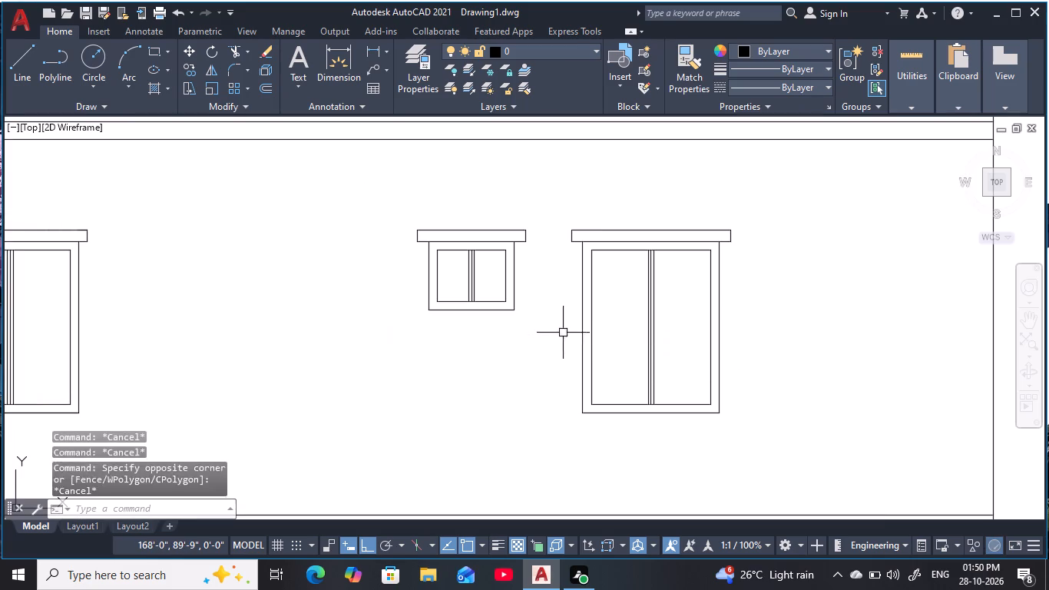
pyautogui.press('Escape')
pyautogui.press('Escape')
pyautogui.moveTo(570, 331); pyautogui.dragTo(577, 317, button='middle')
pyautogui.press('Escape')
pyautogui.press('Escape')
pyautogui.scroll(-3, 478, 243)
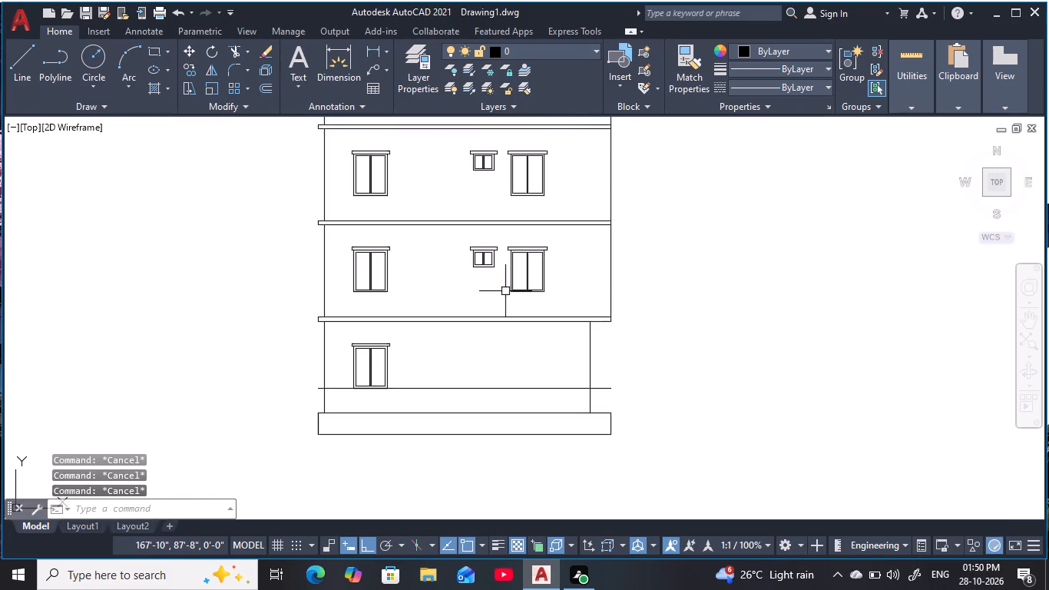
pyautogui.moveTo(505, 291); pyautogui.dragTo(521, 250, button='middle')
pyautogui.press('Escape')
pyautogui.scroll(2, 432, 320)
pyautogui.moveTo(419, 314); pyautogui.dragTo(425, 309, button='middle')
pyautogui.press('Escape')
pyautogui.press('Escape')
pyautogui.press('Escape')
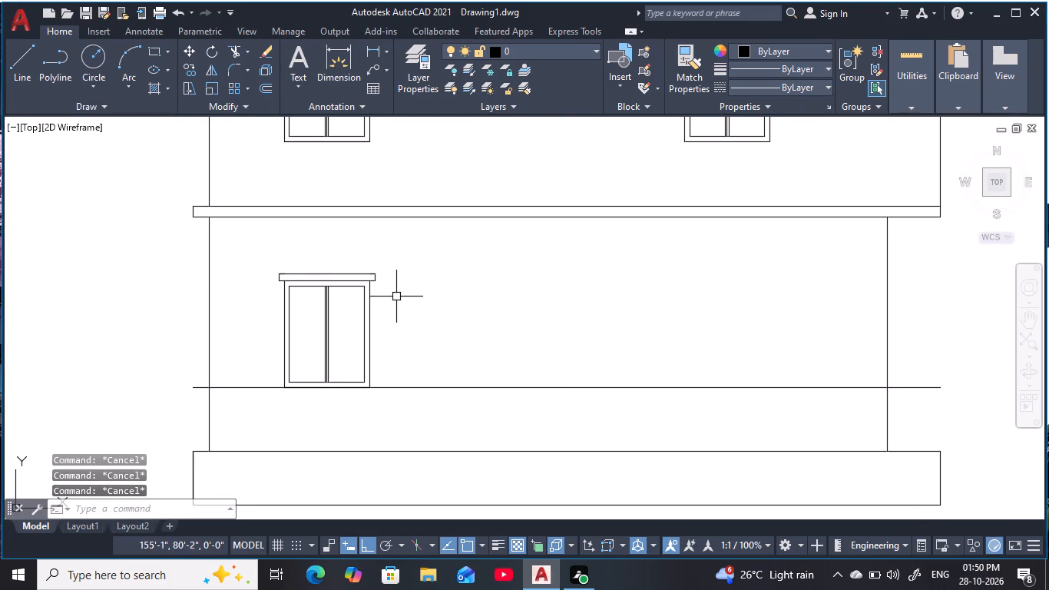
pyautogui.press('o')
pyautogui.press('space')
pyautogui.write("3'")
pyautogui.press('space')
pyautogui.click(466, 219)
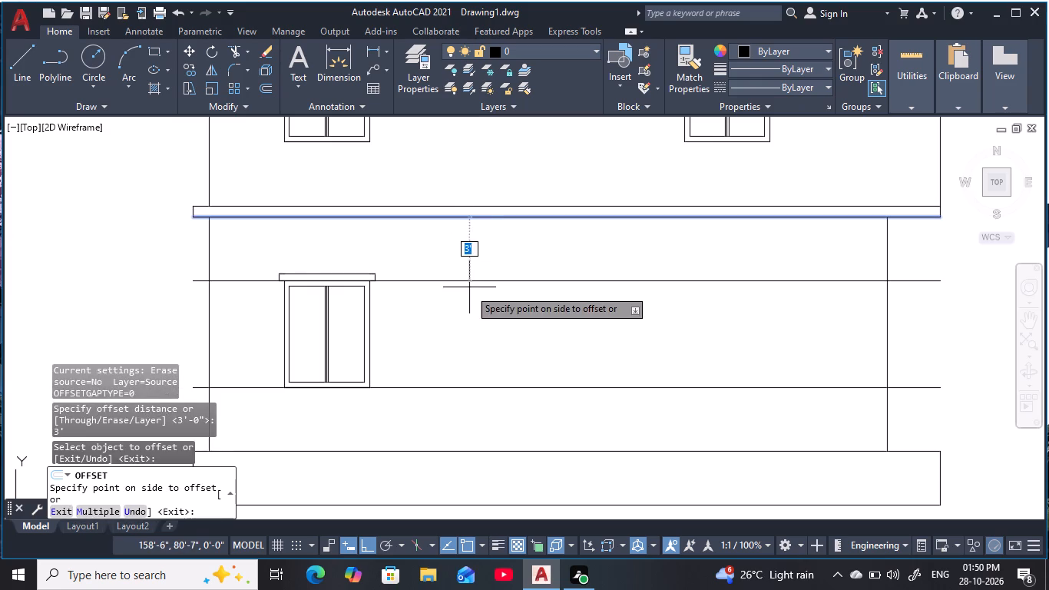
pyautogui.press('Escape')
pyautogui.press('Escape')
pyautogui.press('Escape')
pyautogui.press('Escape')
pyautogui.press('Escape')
# Offset the bottom edge of the slab above the ground storey 2'8" downwards as a lintel-top guide line.
pyautogui.moveTo(481, 286); pyautogui.dragTo(475, 303, button='middle')
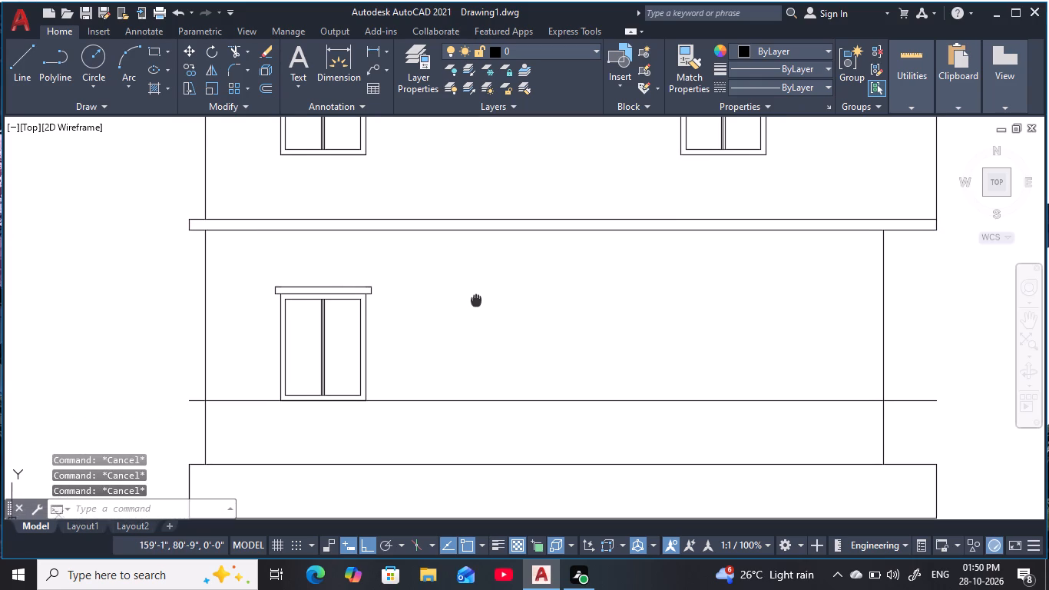
pyautogui.moveTo(475, 303); pyautogui.dragTo(470, 307, button='middle')
pyautogui.press('Escape')
pyautogui.scroll(1, 466, 307)
pyautogui.write('O')
pyautogui.press('space')
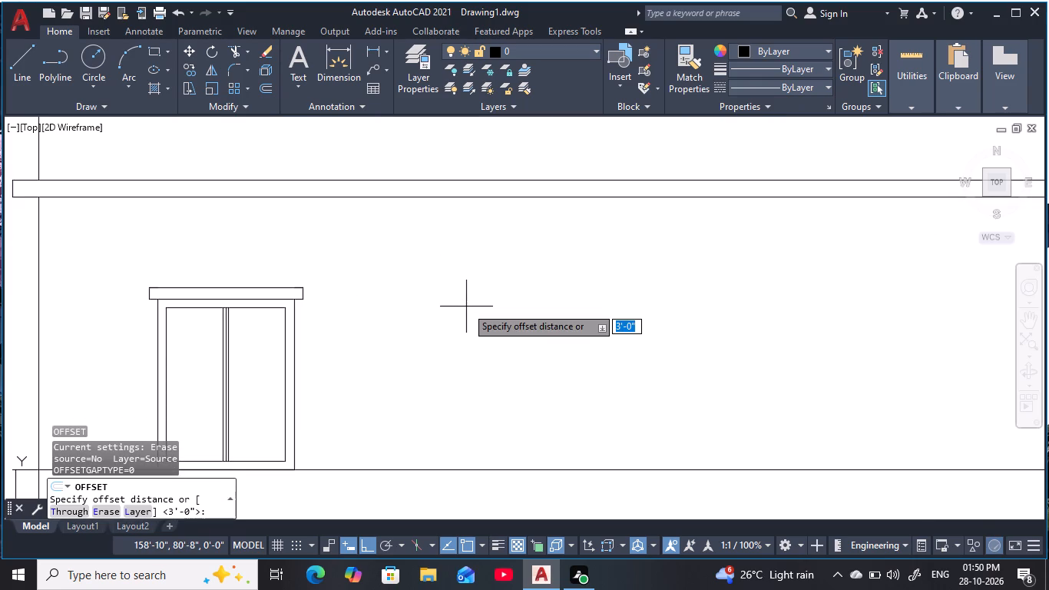
pyautogui.press('2')
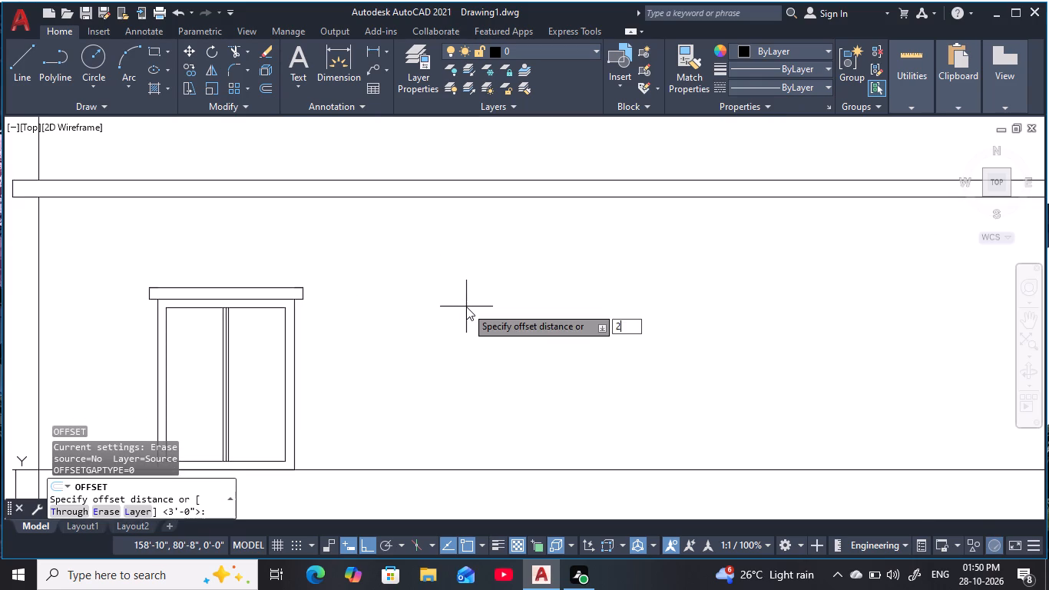
pyautogui.press("'")
pyautogui.write('8')
pyautogui.press('space')
pyautogui.click(478, 202)
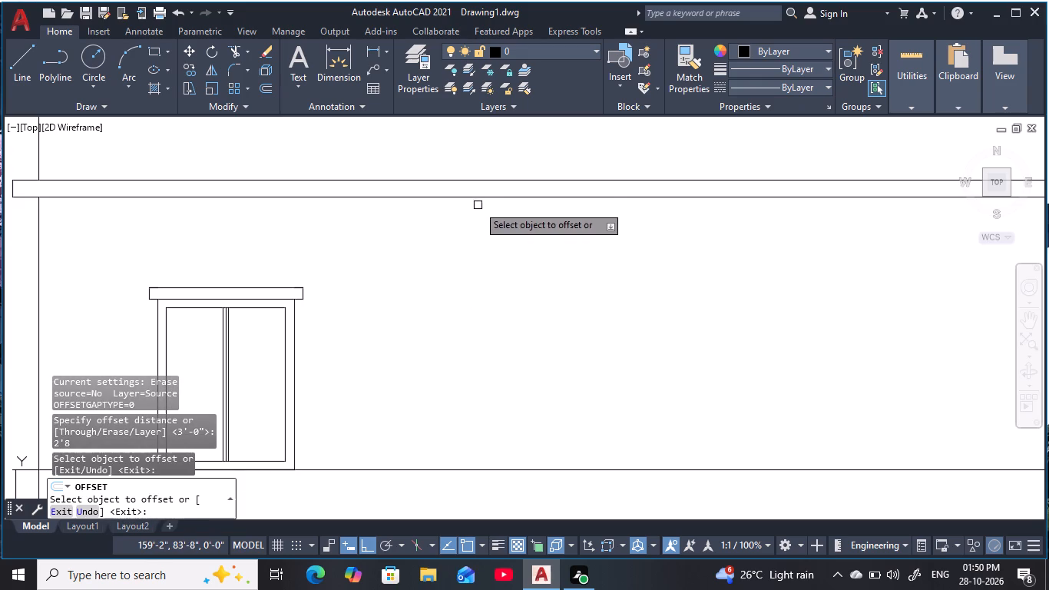
pyautogui.click(481, 200)
pyautogui.click(471, 326)
pyautogui.moveTo(517, 250); pyautogui.dragTo(505, 269, button='middle')
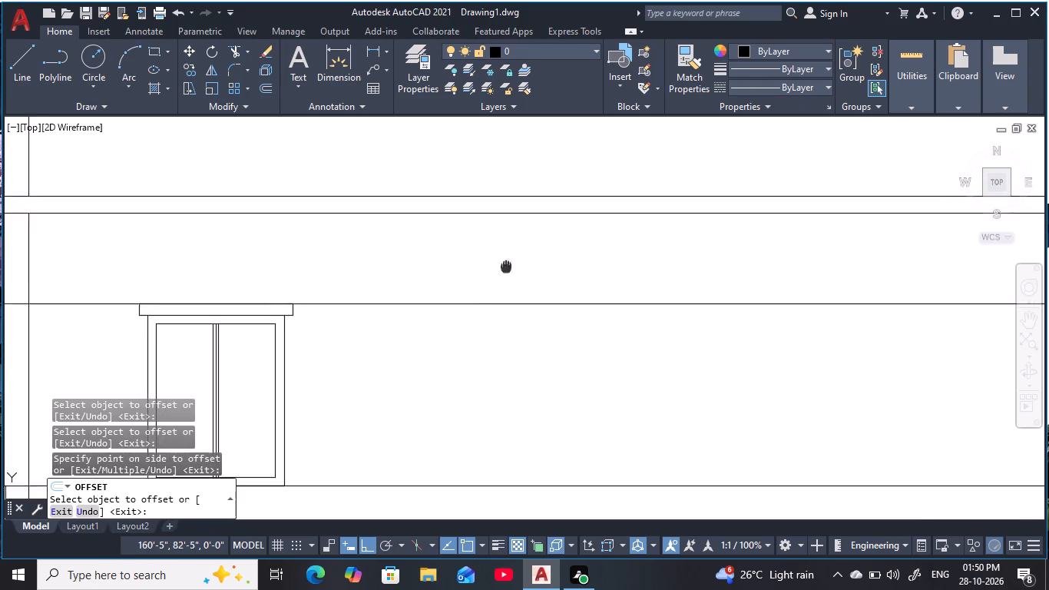
pyautogui.moveTo(505, 269); pyautogui.dragTo(491, 279, button='middle')
pyautogui.scroll(-2, 483, 283)
pyautogui.press('Escape')
pyautogui.moveTo(489, 273); pyautogui.dragTo(475, 294, button='middle')
pyautogui.press('Escape')
pyautogui.press('Escape')
# Copy the ventilator with its lintel from the storey above straight down, its lintel top on the ground storey's upper guide line.
pyautogui.scroll(2, 568, 179)
pyautogui.moveTo(537, 174); pyautogui.dragTo(531, 227, button='middle')
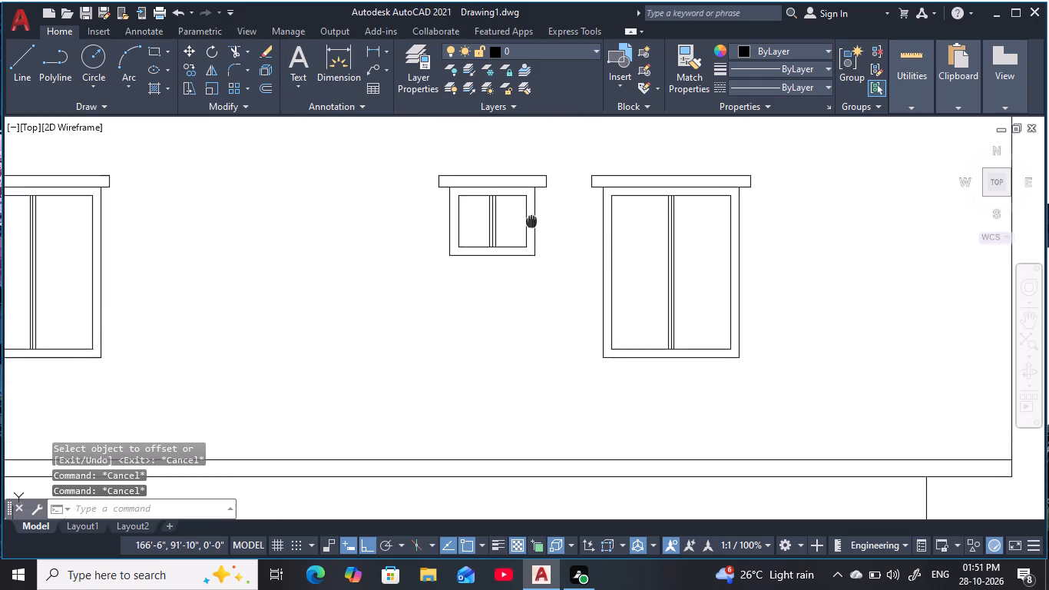
pyautogui.moveTo(531, 227); pyautogui.dragTo(527, 243, button='middle')
pyautogui.moveTo(422, 177); pyautogui.dragTo(422, 190)
pyautogui.click(561, 333)
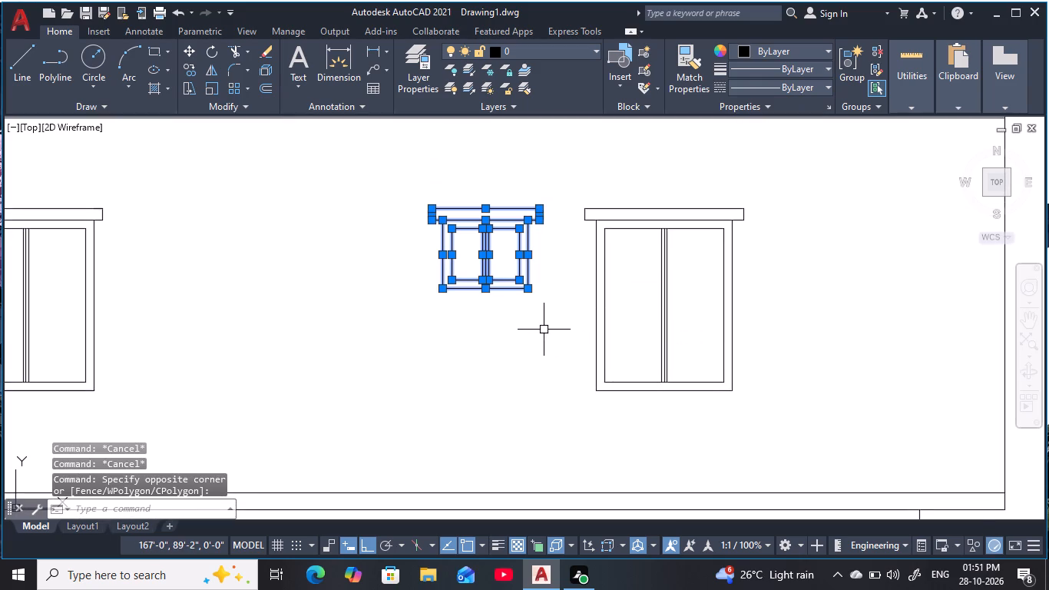
pyautogui.press('c')
pyautogui.press('o')
pyautogui.press('space')
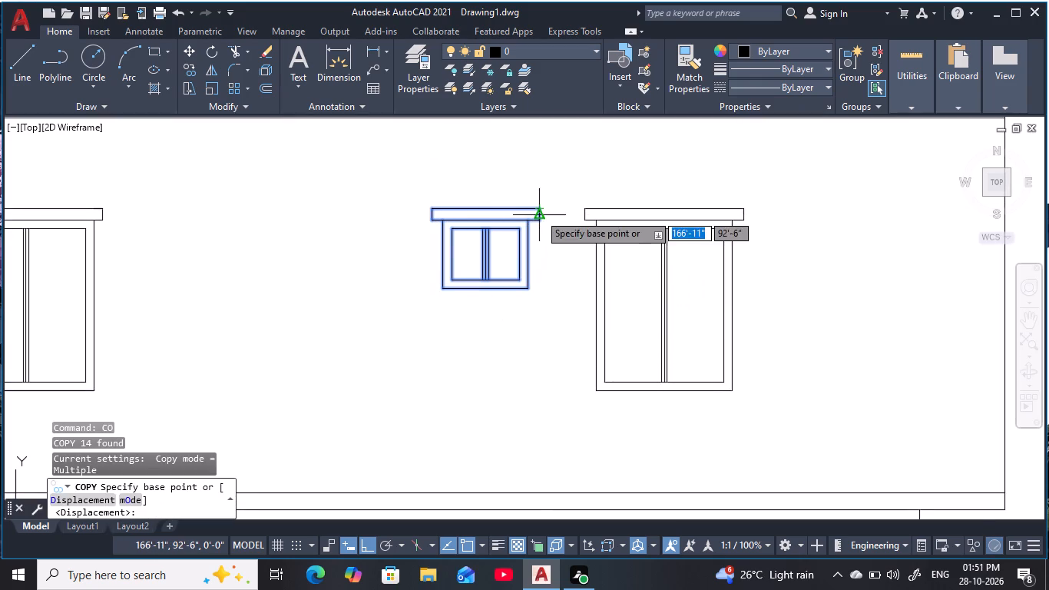
pyautogui.click(540, 207)
pyautogui.moveTo(505, 333); pyautogui.dragTo(569, 65, button='middle')
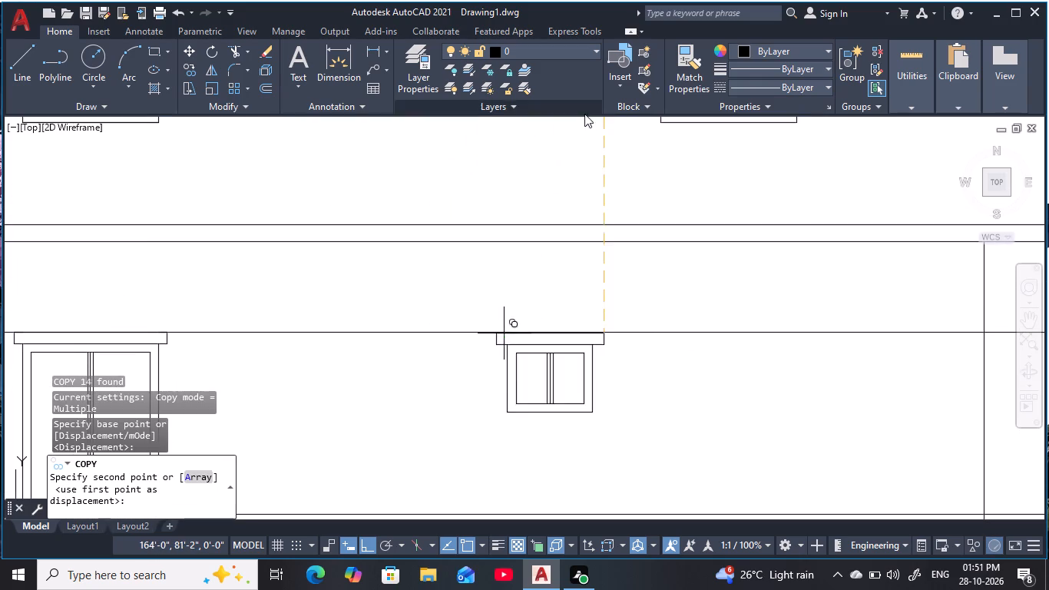
pyautogui.click(607, 330)
pyautogui.press('Escape')
pyautogui.press('Escape')
pyautogui.press('Escape')
pyautogui.press('Escape')
pyautogui.press('Escape')
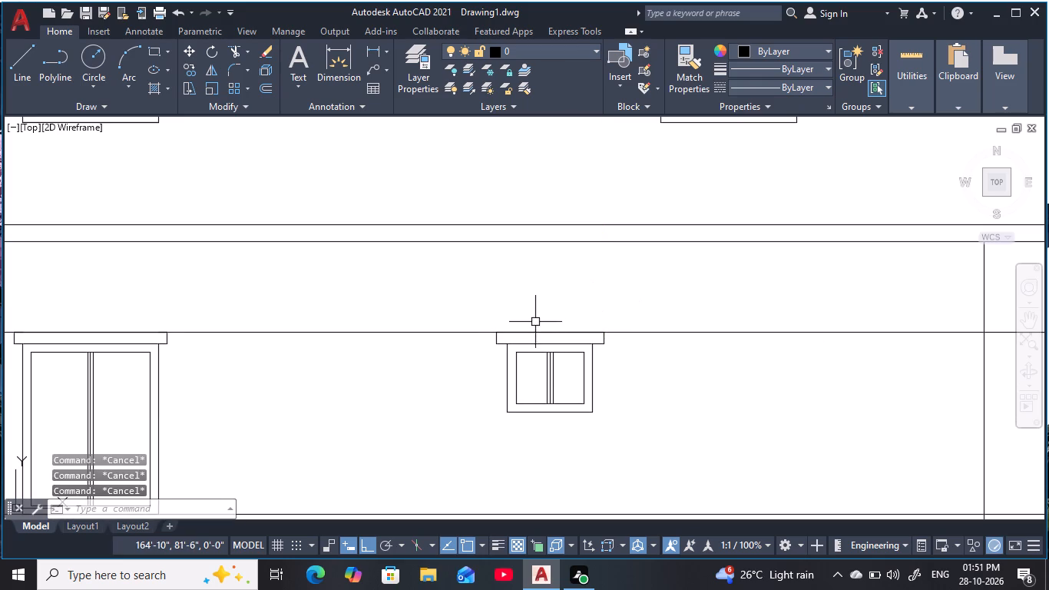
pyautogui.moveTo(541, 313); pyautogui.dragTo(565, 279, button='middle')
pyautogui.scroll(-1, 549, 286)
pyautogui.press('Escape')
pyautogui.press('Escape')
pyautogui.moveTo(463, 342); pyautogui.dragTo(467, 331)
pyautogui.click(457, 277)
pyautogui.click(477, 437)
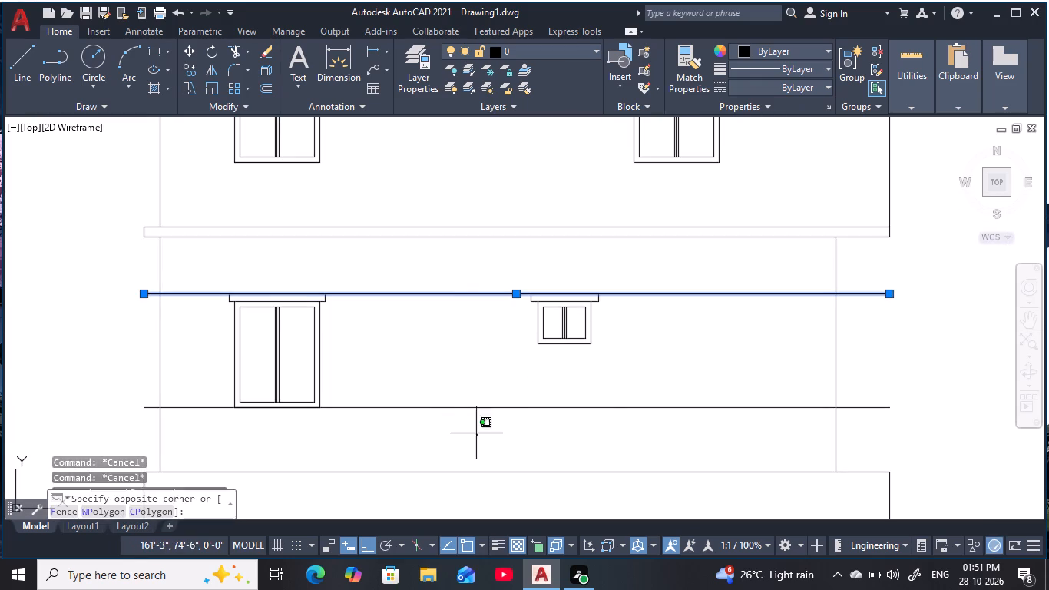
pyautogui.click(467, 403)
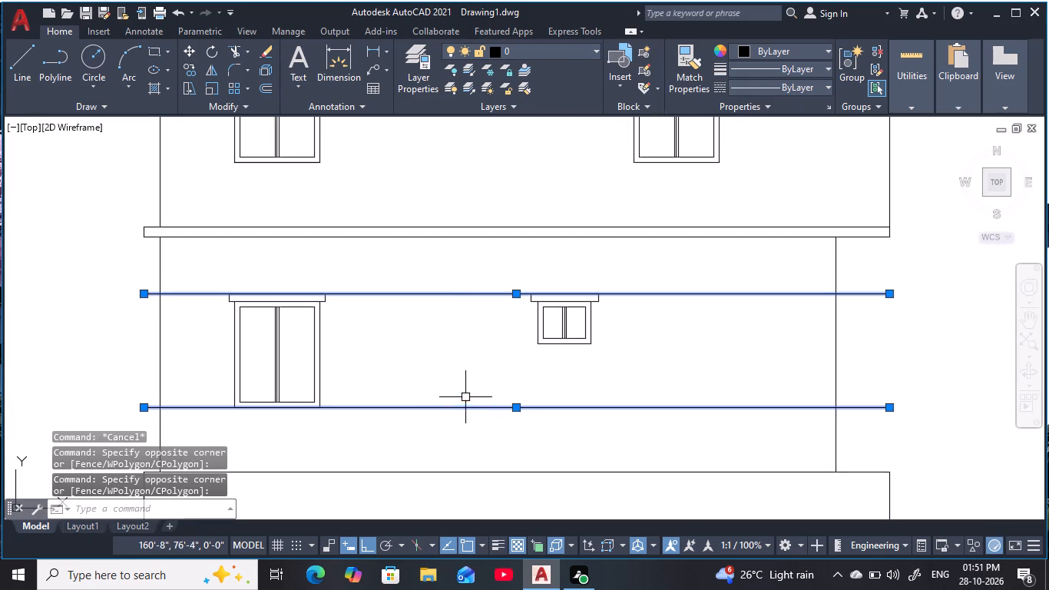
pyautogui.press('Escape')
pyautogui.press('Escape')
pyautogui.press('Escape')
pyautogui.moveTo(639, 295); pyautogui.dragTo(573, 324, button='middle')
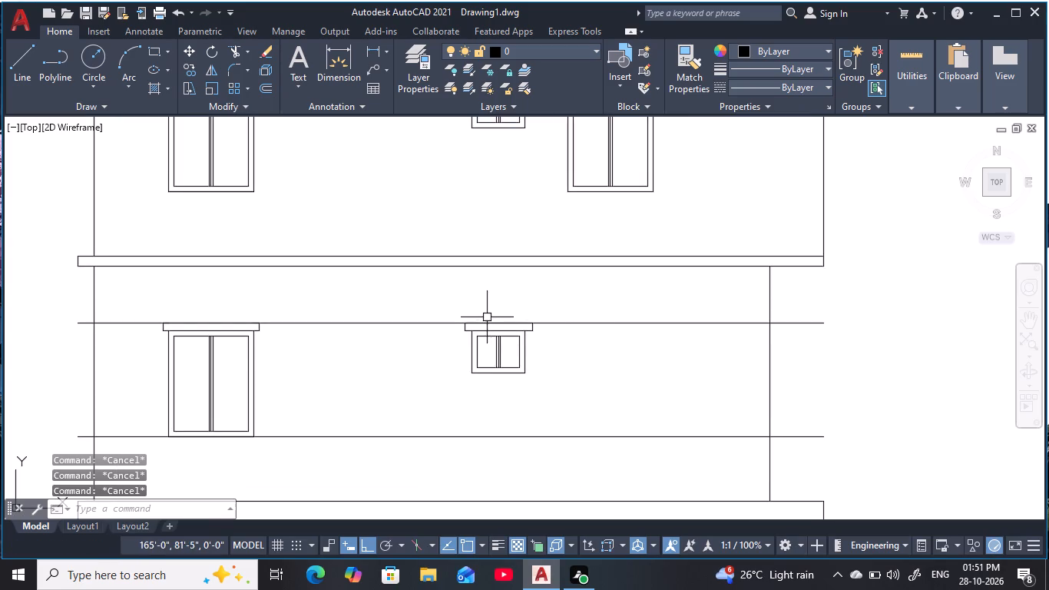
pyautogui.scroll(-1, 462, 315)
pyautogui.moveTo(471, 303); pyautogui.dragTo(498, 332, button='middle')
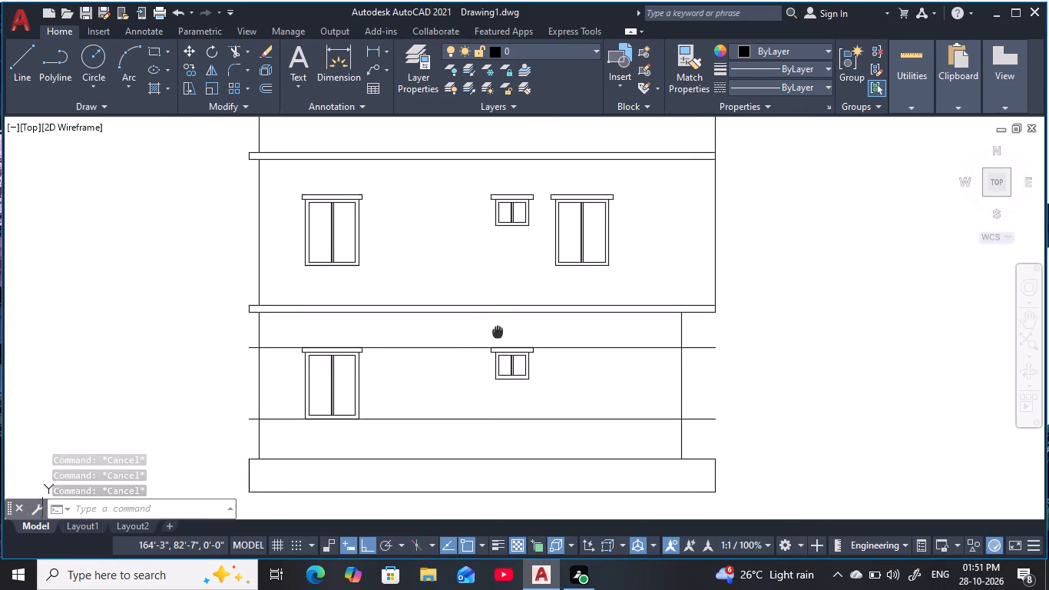
# Copy the ground storey's ventilator with its lintel about 6' horizontally towards the left window, keeping the lintel tops aligned.
pyautogui.moveTo(498, 332); pyautogui.dragTo(416, 343, button='middle')
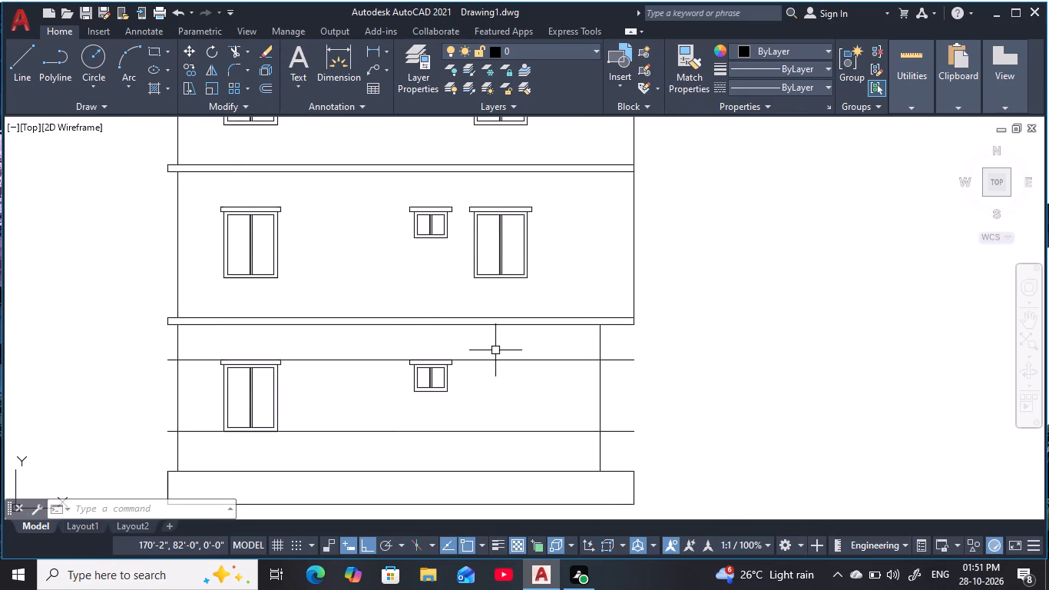
pyautogui.moveTo(495, 350); pyautogui.dragTo(515, 286, button='middle')
pyautogui.scroll(1, 496, 350)
pyautogui.press('Escape')
pyautogui.press('Escape')
pyautogui.press('Escape')
pyautogui.click(355, 290)
pyautogui.click(451, 362)
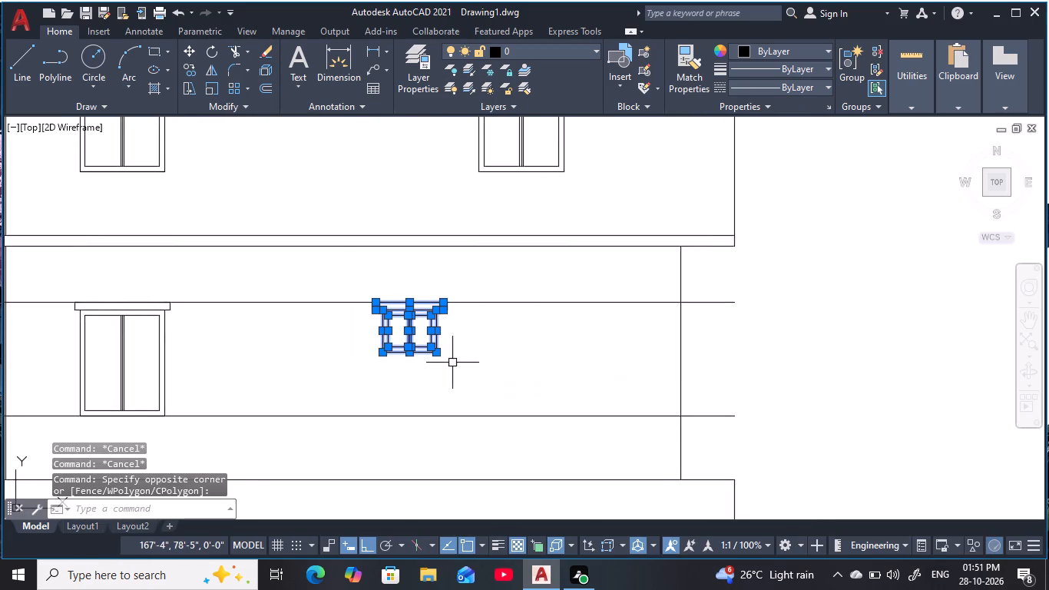
pyautogui.click(337, 277)
pyautogui.click(501, 393)
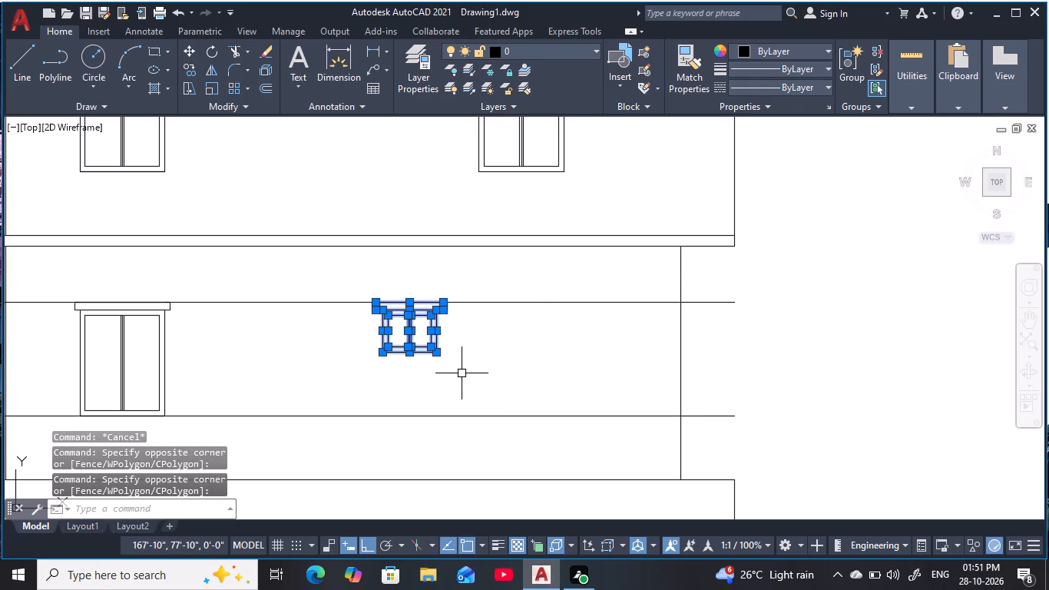
pyautogui.press('c')
pyautogui.write('O')
pyautogui.press('space')
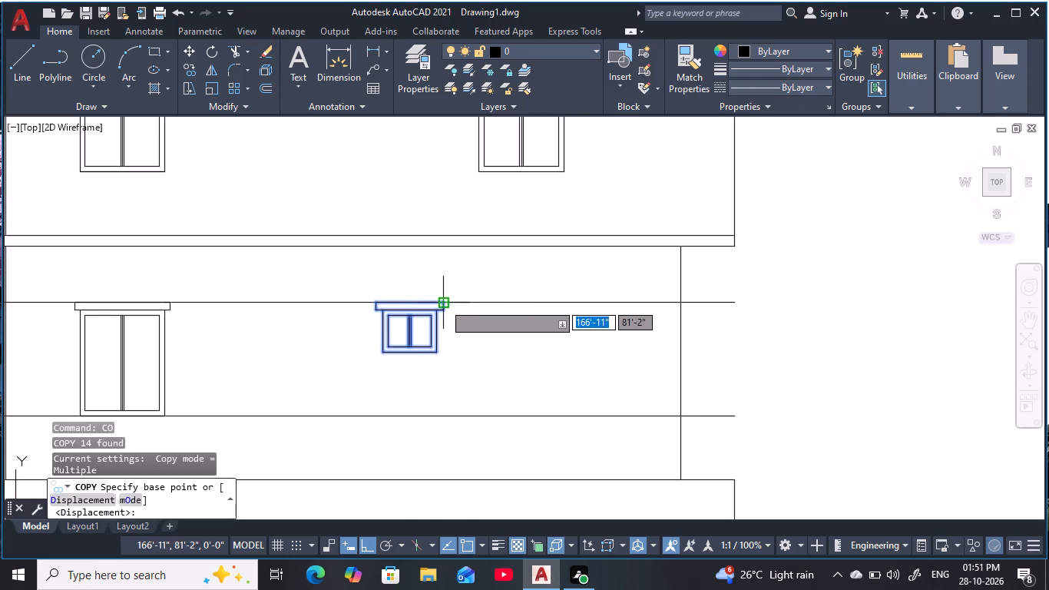
pyautogui.click(374, 301)
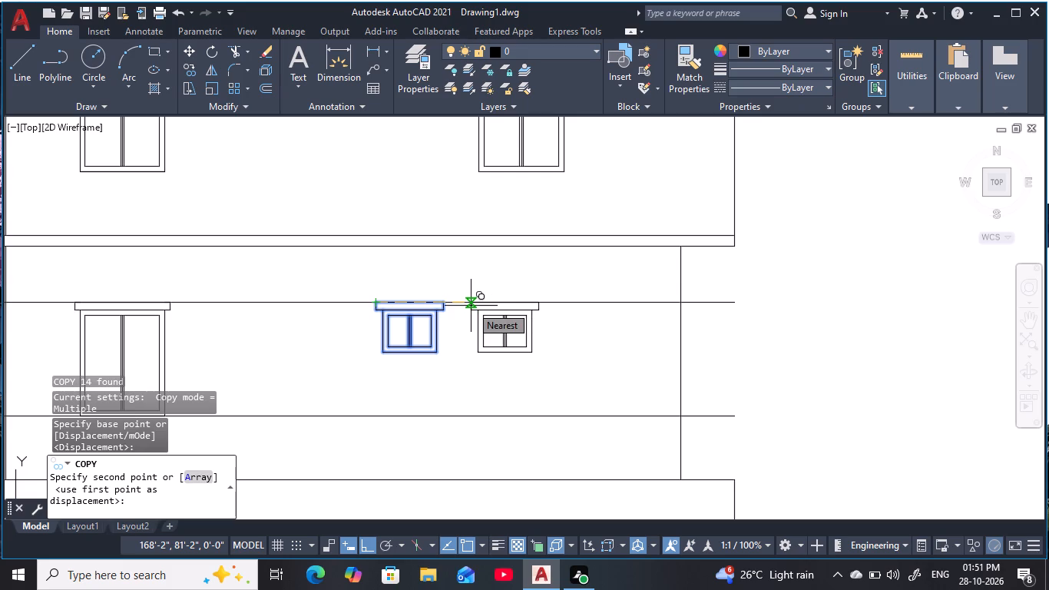
pyautogui.click(248, 304)
pyautogui.press('Escape')
pyautogui.press('Escape')
pyautogui.press('Escape')
# Erase the lintel-top guide line running across the ground storey.
pyautogui.scroll(-1, 430, 254)
pyautogui.moveTo(433, 255); pyautogui.dragTo(452, 250, button='middle')
pyautogui.press('Escape')
pyautogui.press('Escape')
pyautogui.click(398, 277)
pyautogui.write('E')
pyautogui.press('space')
pyautogui.press('Escape')
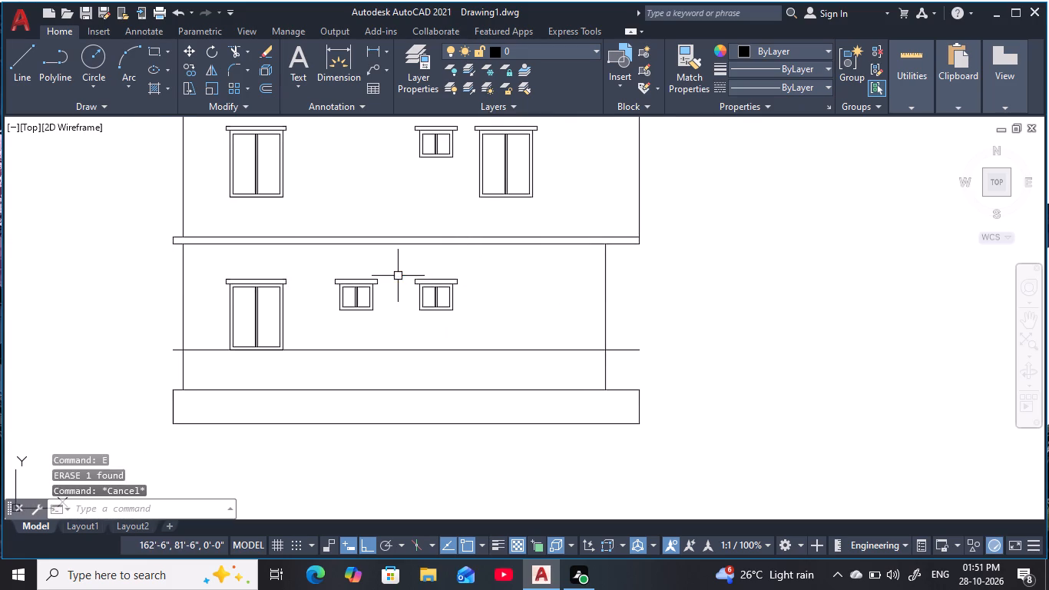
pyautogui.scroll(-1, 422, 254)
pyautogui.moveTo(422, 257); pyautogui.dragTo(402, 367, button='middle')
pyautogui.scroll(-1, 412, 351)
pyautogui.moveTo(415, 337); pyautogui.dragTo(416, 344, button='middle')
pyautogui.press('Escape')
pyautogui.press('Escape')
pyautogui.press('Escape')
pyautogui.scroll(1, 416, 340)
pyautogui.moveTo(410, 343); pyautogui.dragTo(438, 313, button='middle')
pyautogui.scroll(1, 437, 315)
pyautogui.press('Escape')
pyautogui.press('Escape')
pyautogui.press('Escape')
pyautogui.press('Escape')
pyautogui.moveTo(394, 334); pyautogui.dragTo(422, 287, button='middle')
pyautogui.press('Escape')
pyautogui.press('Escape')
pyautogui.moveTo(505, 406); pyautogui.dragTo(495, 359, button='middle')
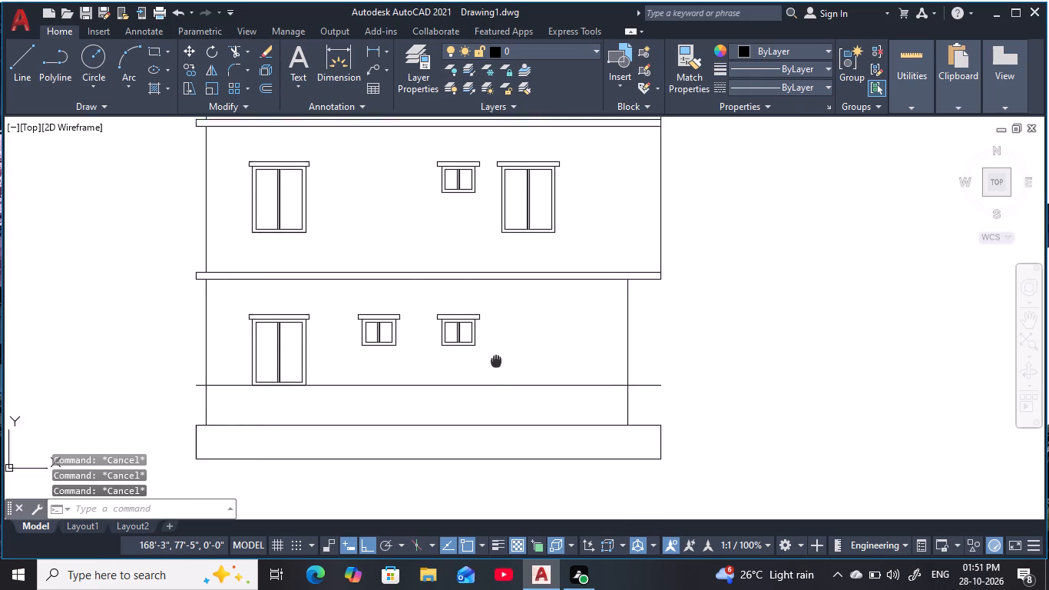
# Offset the ground storey's right wall line 1'6" inwards to mark the right side of a new window.
pyautogui.moveTo(495, 359); pyautogui.dragTo(462, 353, button='middle')
pyautogui.press('Escape')
pyautogui.press('Escape')
pyautogui.moveTo(478, 340); pyautogui.dragTo(399, 330, button='middle')
pyautogui.press('Escape')
pyautogui.scroll(1, 399, 330)
pyautogui.press('Escape')
pyautogui.press('Escape')
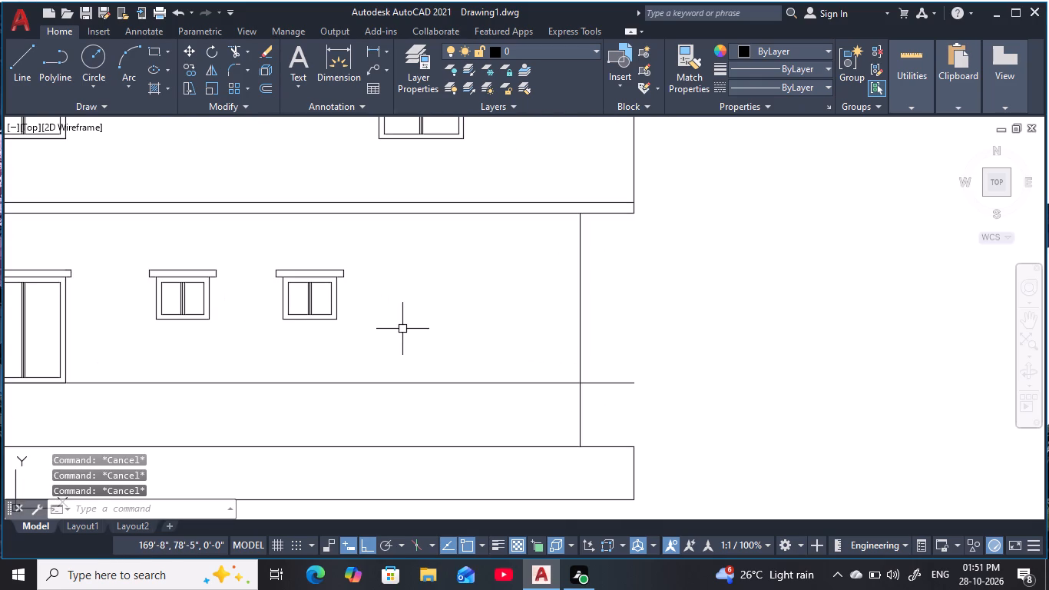
pyautogui.write('O')
pyautogui.press('space')
pyautogui.press('1')
pyautogui.write("'6")
pyautogui.press('space')
pyautogui.click(577, 331)
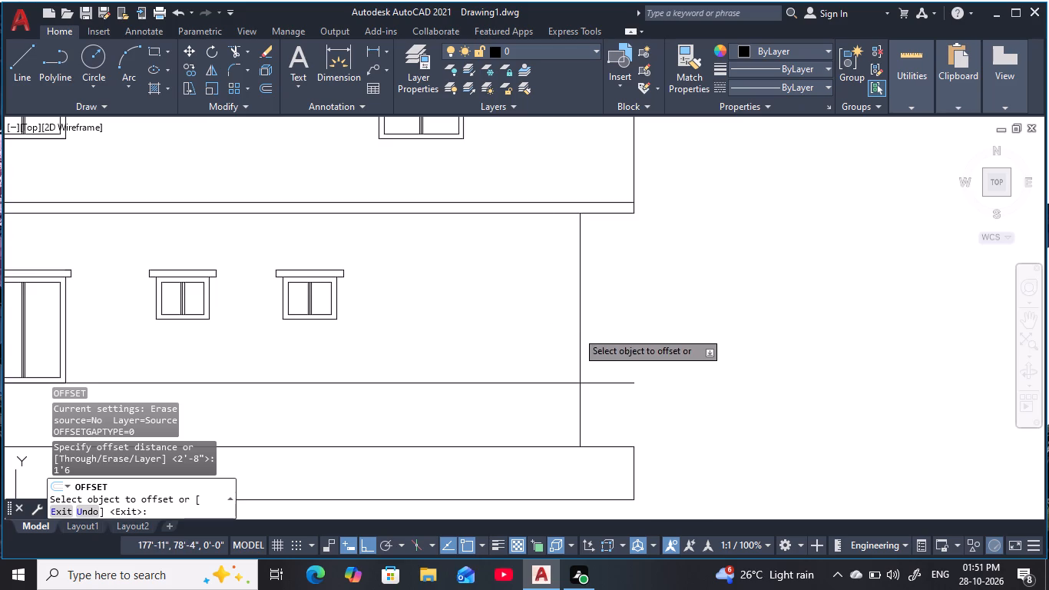
pyautogui.click(491, 336)
pyautogui.press('Escape')
pyautogui.press('Escape')
pyautogui.press('Escape')
# Offset the new window side line 4' further inwards to mark the window's left side.
pyautogui.press('o')
pyautogui.press('space')
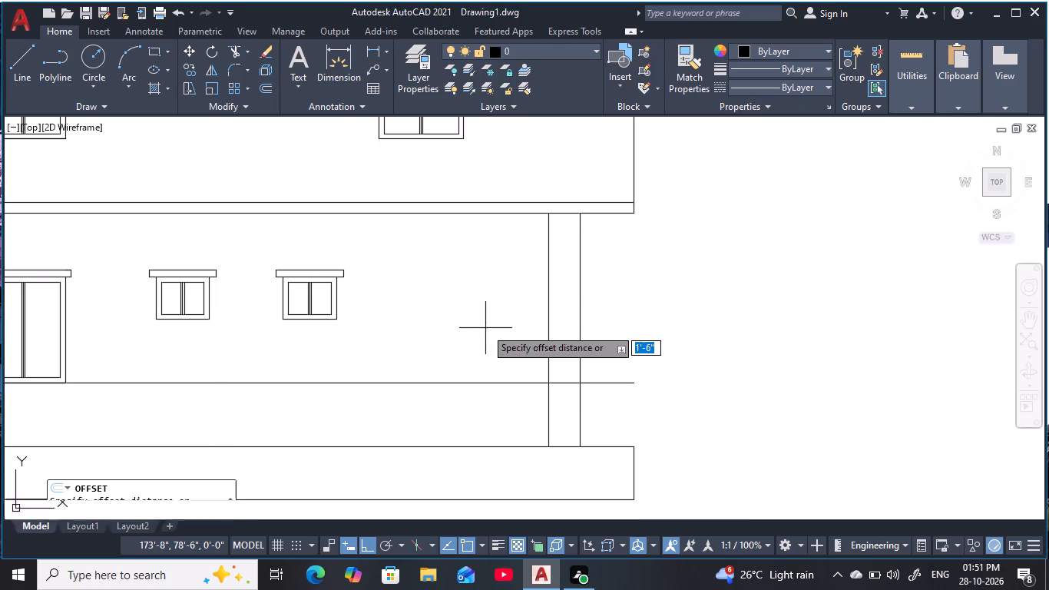
pyautogui.press('4')
pyautogui.press("'")
pyautogui.press('space')
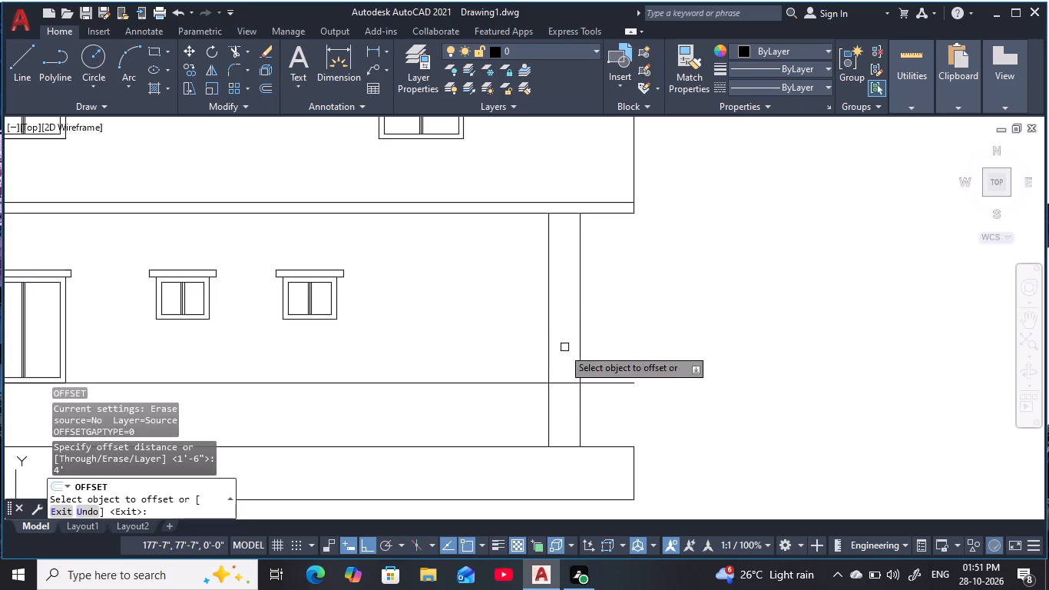
pyautogui.click(546, 350)
pyautogui.click(324, 310)
pyautogui.press('Escape')
pyautogui.press('Escape')
pyautogui.press('Escape')
pyautogui.press('Escape')
pyautogui.press('Escape')
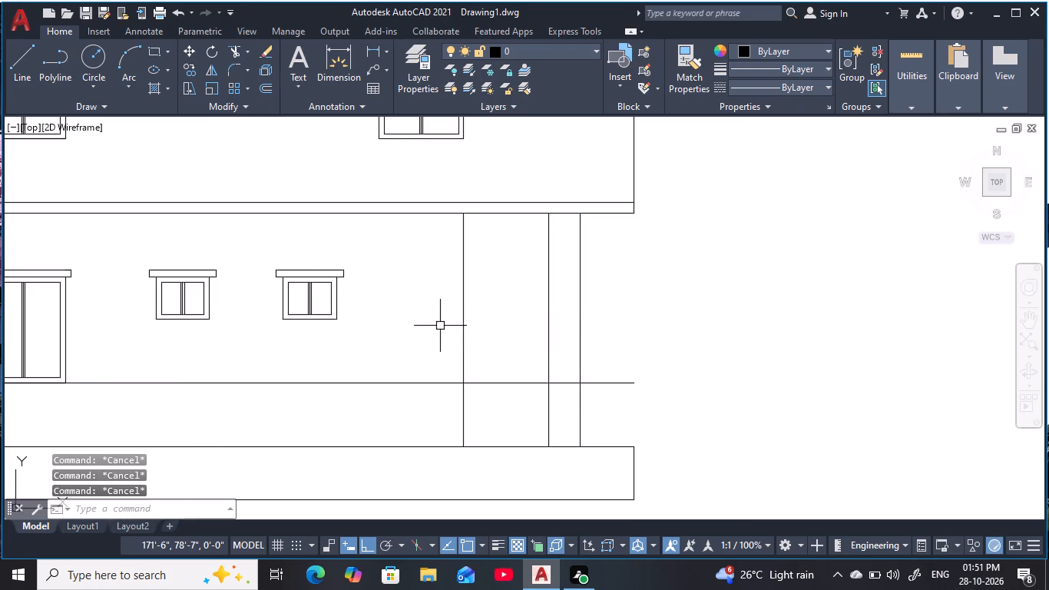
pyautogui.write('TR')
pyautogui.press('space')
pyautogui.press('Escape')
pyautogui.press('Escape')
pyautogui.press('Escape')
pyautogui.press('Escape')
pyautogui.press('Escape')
# Offset the bottom edge of the slab above the ground storey 3' downwards as the new window's head line.
pyautogui.press('o')
pyautogui.press('space')
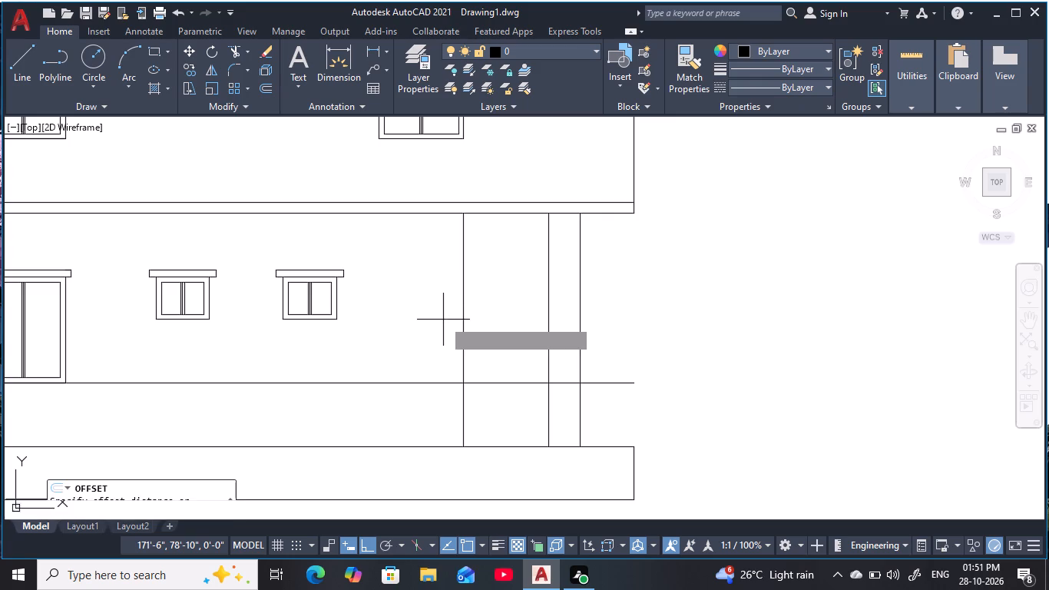
pyautogui.press('3')
pyautogui.press("'")
pyautogui.press('space')
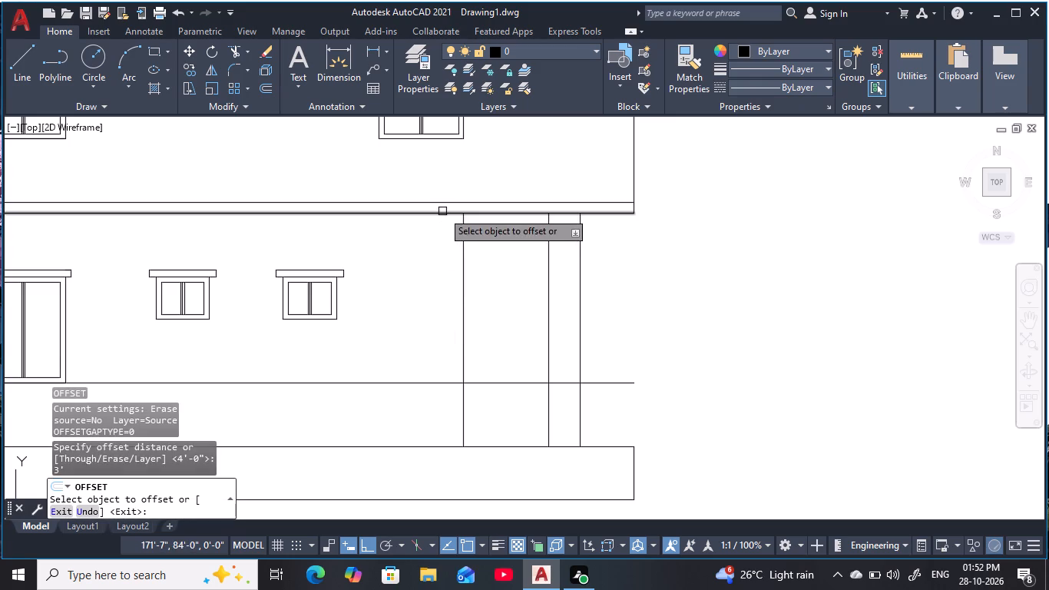
pyautogui.click(442, 211)
pyautogui.click(425, 325)
pyautogui.press('Escape')
pyautogui.press('Escape')
pyautogui.moveTo(416, 318); pyautogui.dragTo(418, 321, button='middle')
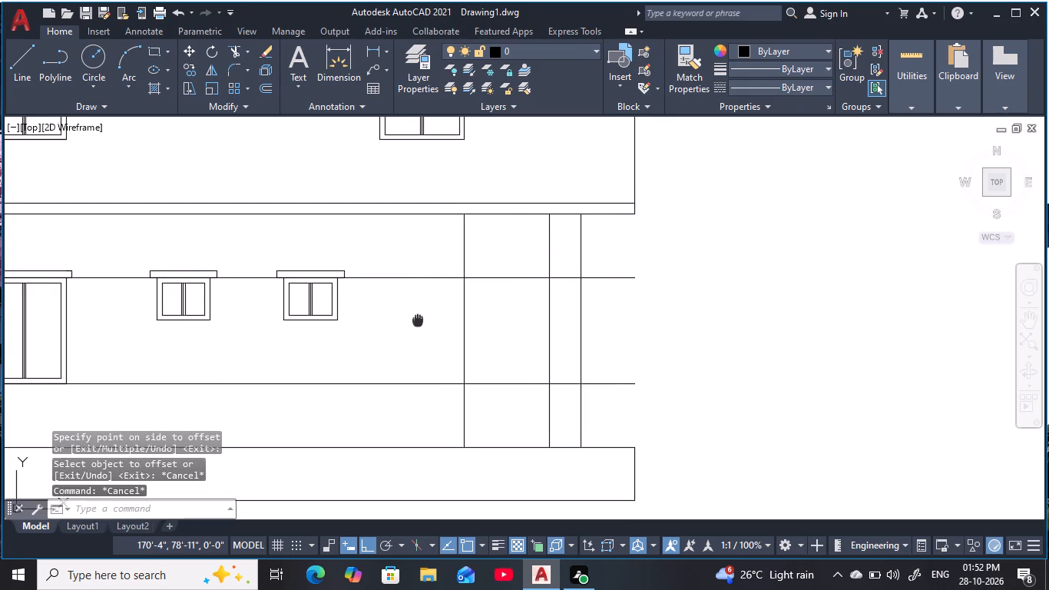
pyautogui.moveTo(418, 321); pyautogui.dragTo(420, 325, button='middle')
pyautogui.press('Escape')
pyautogui.press('Escape')
pyautogui.press('Escape')
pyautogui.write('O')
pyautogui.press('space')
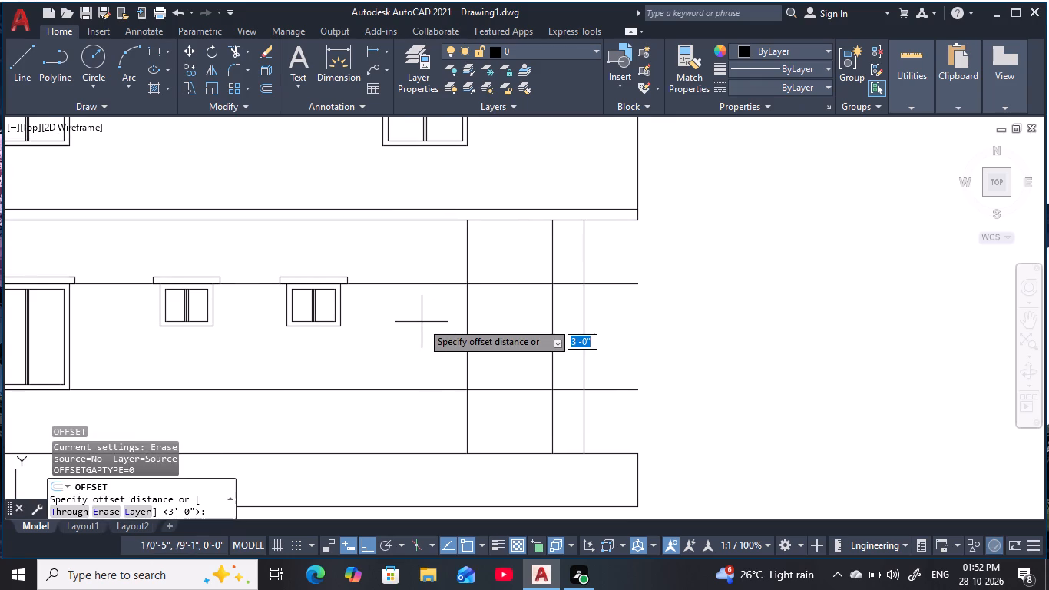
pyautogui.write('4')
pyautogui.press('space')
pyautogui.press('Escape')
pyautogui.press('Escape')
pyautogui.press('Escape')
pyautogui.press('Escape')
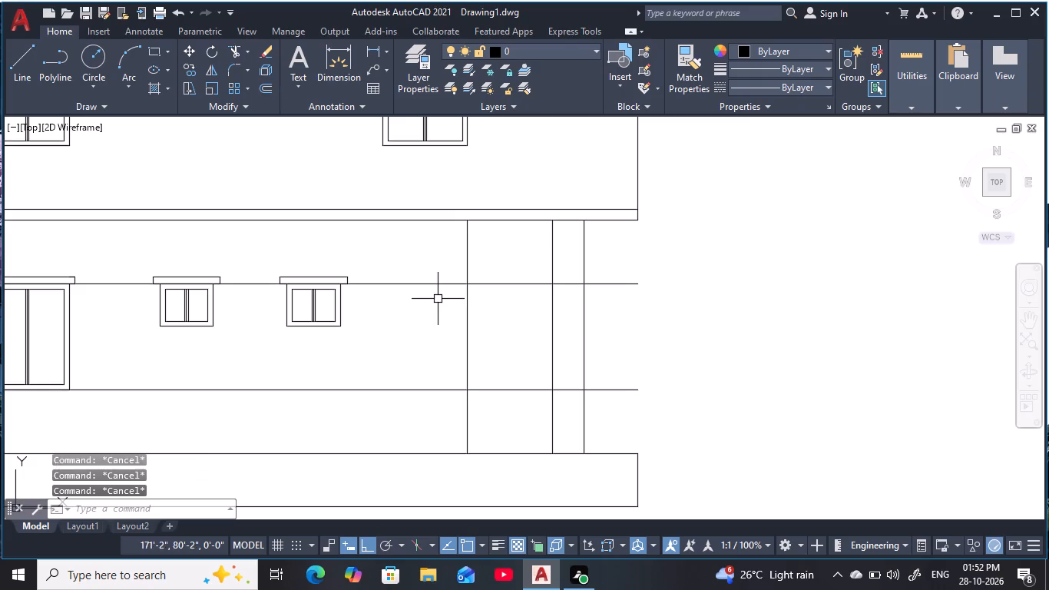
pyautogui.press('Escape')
# Remove the portions of the head line that run across the ground storey left of the new window's side lines.
pyautogui.moveTo(435, 300); pyautogui.dragTo(505, 302, button='middle')
pyautogui.press('Escape')
pyautogui.press('Escape')
pyautogui.press('Escape')
pyautogui.press('Escape')
pyautogui.press('Escape')
pyautogui.press('Escape')
pyautogui.press('Escape')
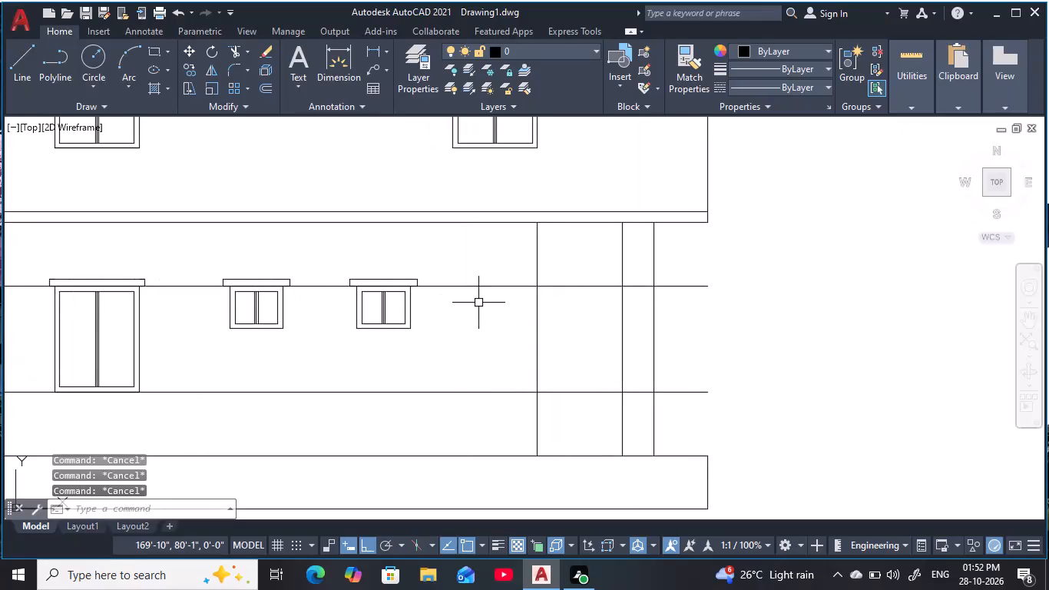
pyautogui.press('t')
pyautogui.write('R')
pyautogui.press('space')
pyautogui.moveTo(475, 300); pyautogui.dragTo(475, 273)
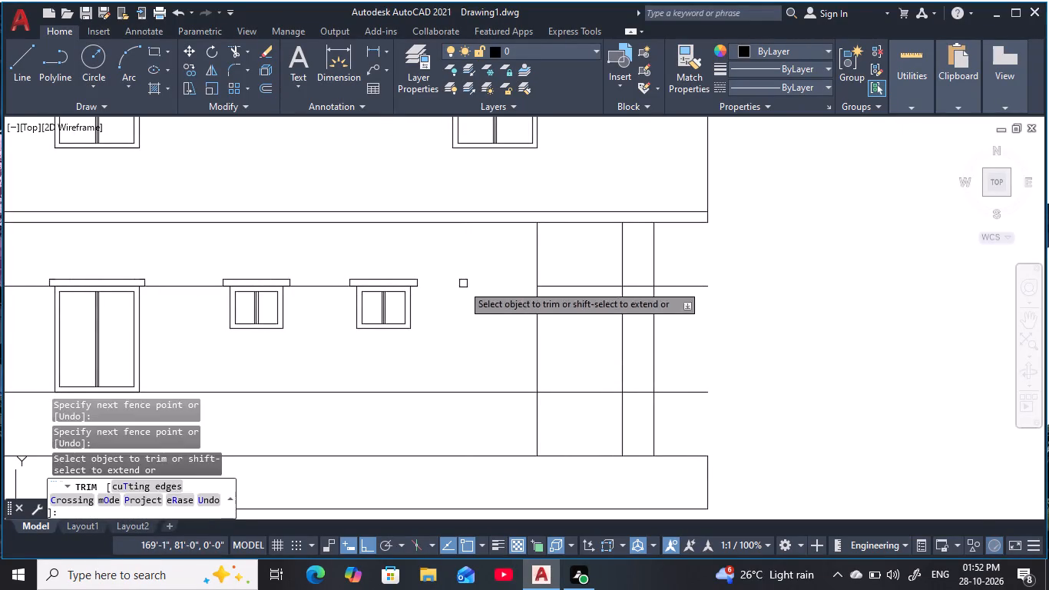
pyautogui.press('Escape')
pyautogui.press('Escape')
pyautogui.click(333, 295)
pyautogui.click(321, 270)
pyautogui.write('E')
pyautogui.press('space')
pyautogui.press('Escape')
pyautogui.press('Escape')
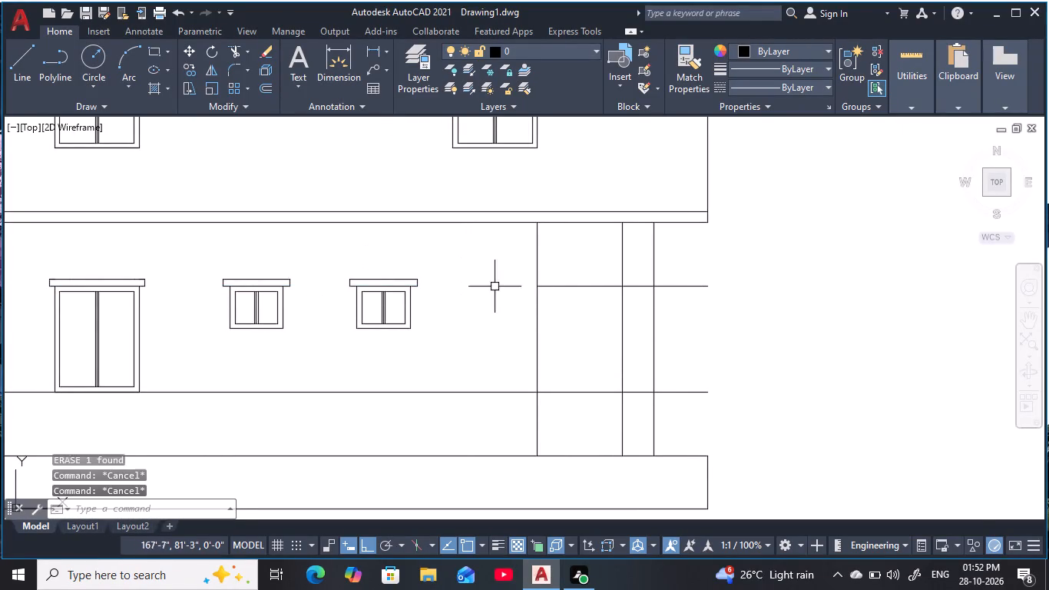
# Trim the side, head and sill lines into a closed 4' wide window outline, clearing the excess lines around it.
pyautogui.press('Escape')
pyautogui.press('Escape')
pyautogui.write('TR')
pyautogui.press('space')
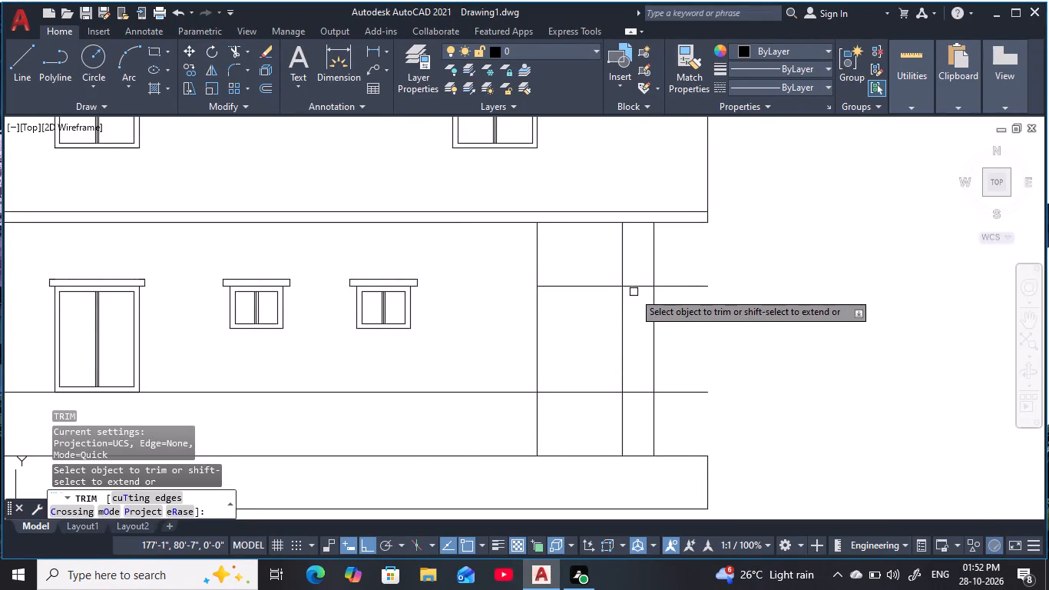
pyautogui.moveTo(634, 292); pyautogui.dragTo(514, 280)
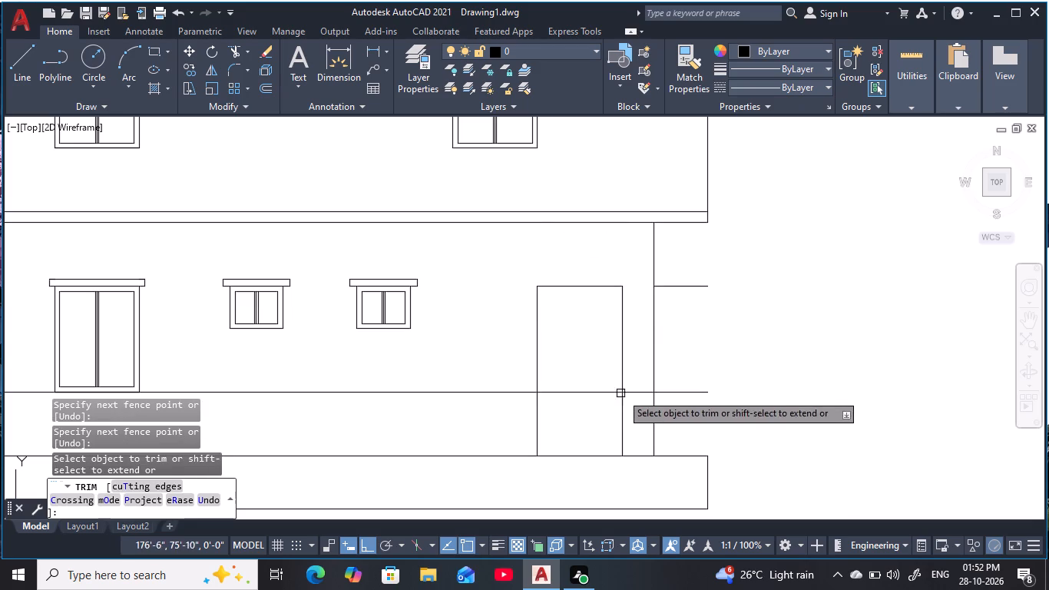
pyautogui.moveTo(637, 383); pyautogui.dragTo(520, 427)
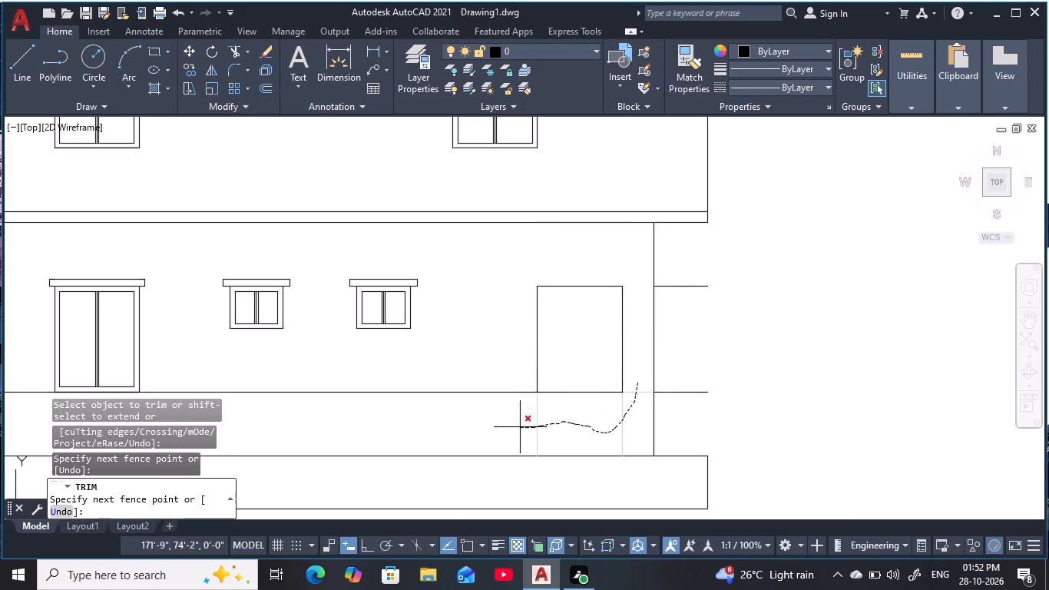
pyautogui.moveTo(520, 427); pyautogui.dragTo(507, 383)
pyautogui.moveTo(688, 413); pyautogui.dragTo(702, 278)
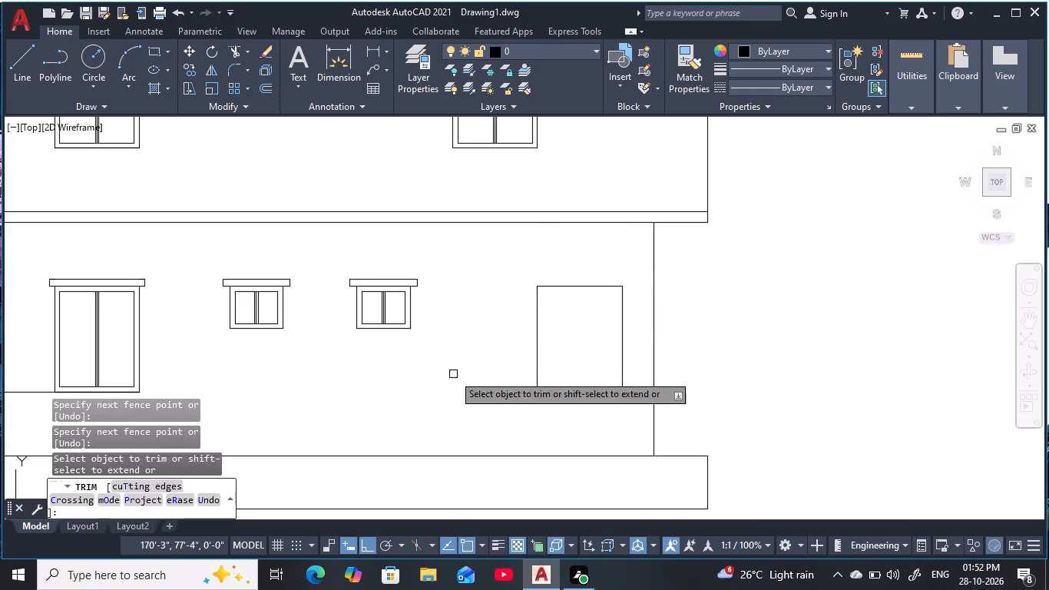
pyautogui.press('Escape')
# Erase the leftover sill guide line beneath the ground storey's left window.
pyautogui.moveTo(316, 395); pyautogui.dragTo(673, 362, button='middle')
pyautogui.press('Escape')
pyautogui.press('Escape')
pyautogui.moveTo(397, 383); pyautogui.dragTo(389, 373)
pyautogui.click(356, 334)
pyautogui.write('E')
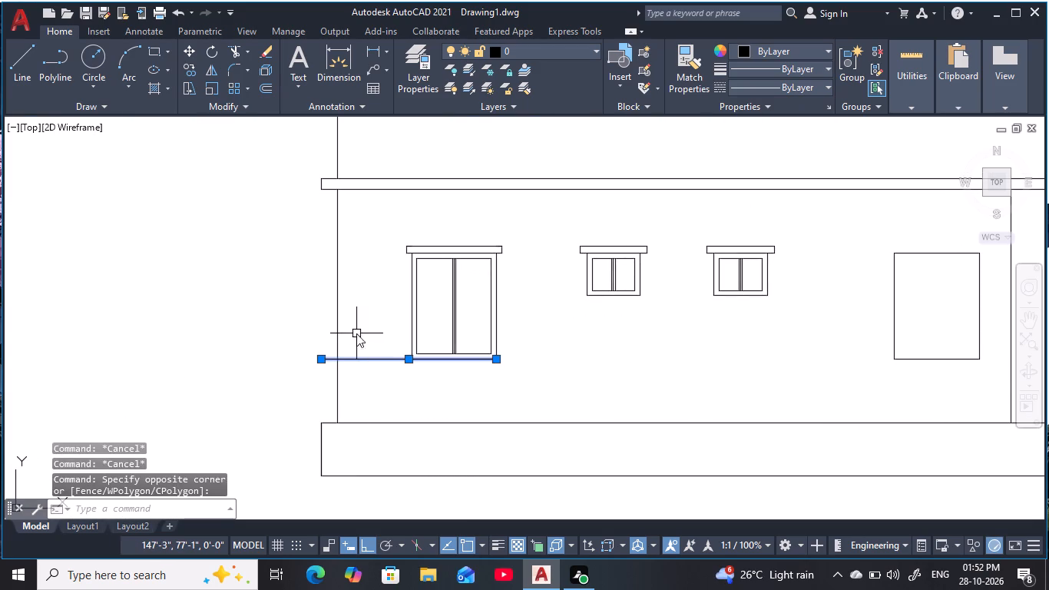
pyautogui.press('space')
pyautogui.press('Escape')
# Offset all four edges of the ground storey's right window outline 3" inwards to form its frame.
pyautogui.moveTo(658, 387); pyautogui.dragTo(369, 390, button='middle')
pyautogui.press('Escape')
pyautogui.press('Escape')
pyautogui.scroll(1, 628, 326)
pyautogui.press('Escape')
pyautogui.moveTo(613, 329); pyautogui.dragTo(530, 333, button='middle')
pyautogui.press('Escape')
pyautogui.scroll(1, 533, 333)
pyautogui.press('Escape')
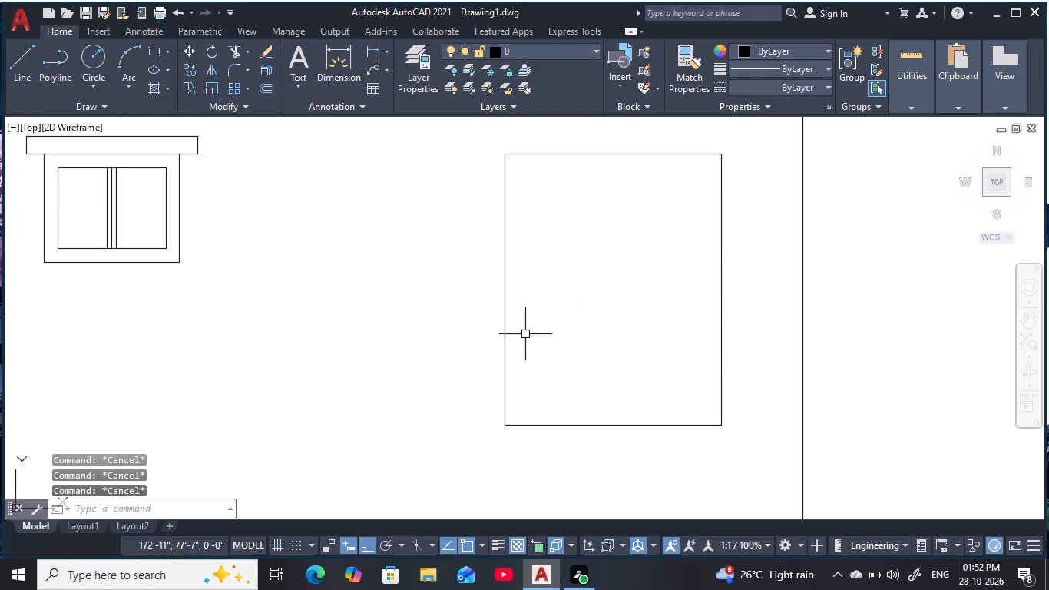
pyautogui.write('O 3')
pyautogui.press('space')
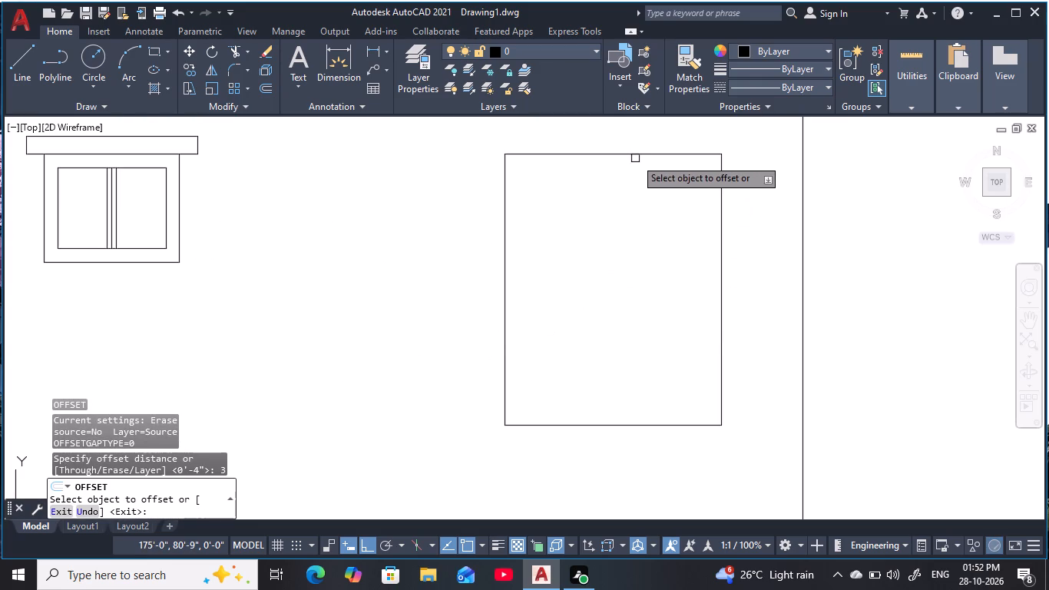
pyautogui.click(636, 155)
pyautogui.click(633, 237)
pyautogui.click(502, 254)
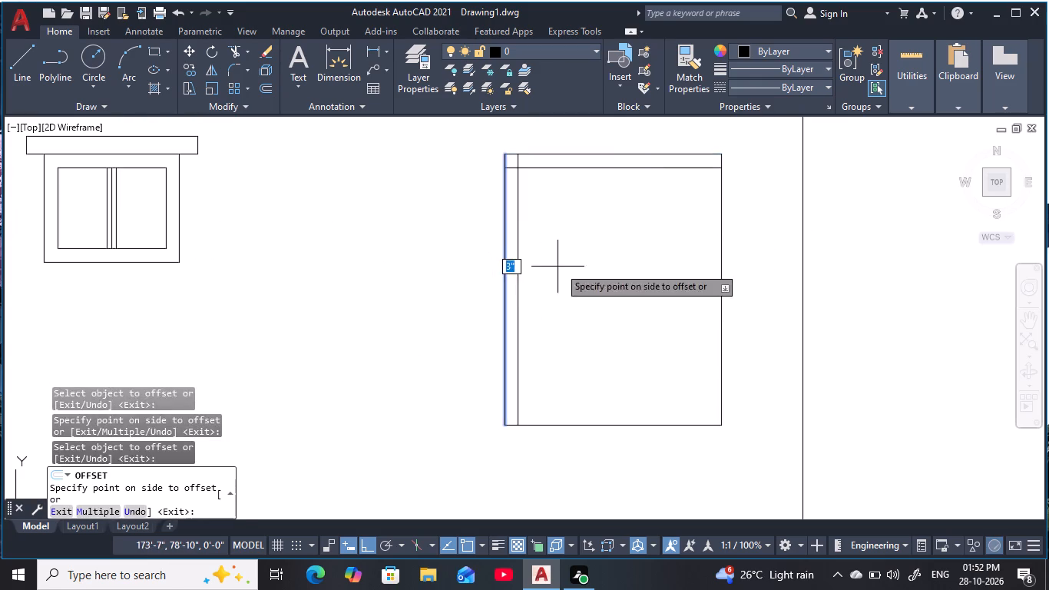
pyautogui.moveTo(577, 267); pyautogui.dragTo(587, 267)
pyautogui.click(723, 261)
pyautogui.click(640, 277)
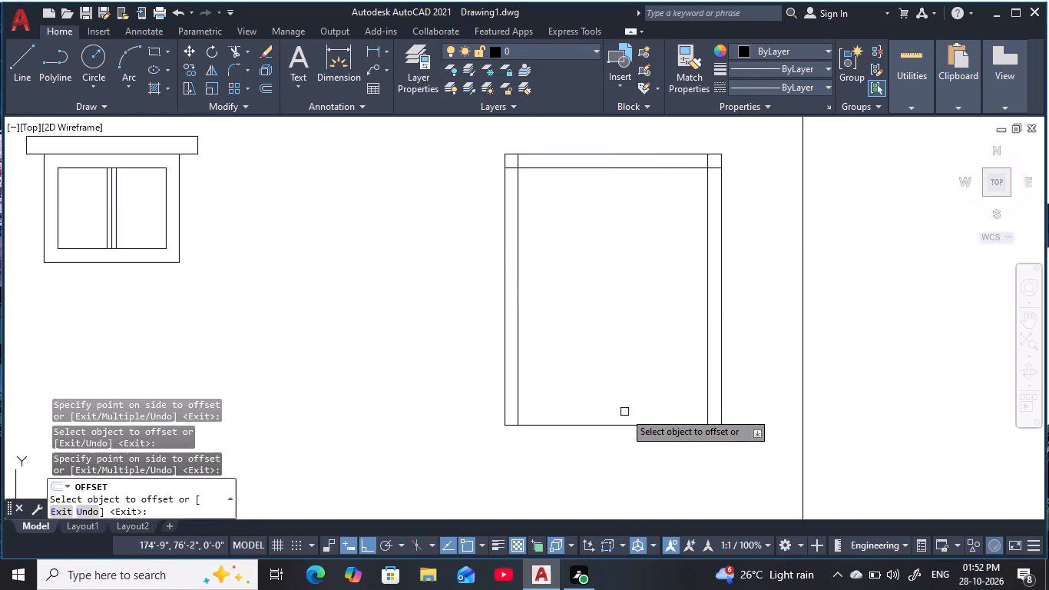
pyautogui.click(622, 421)
pyautogui.click(620, 434)
pyautogui.click(620, 426)
pyautogui.moveTo(624, 359); pyautogui.dragTo(624, 357)
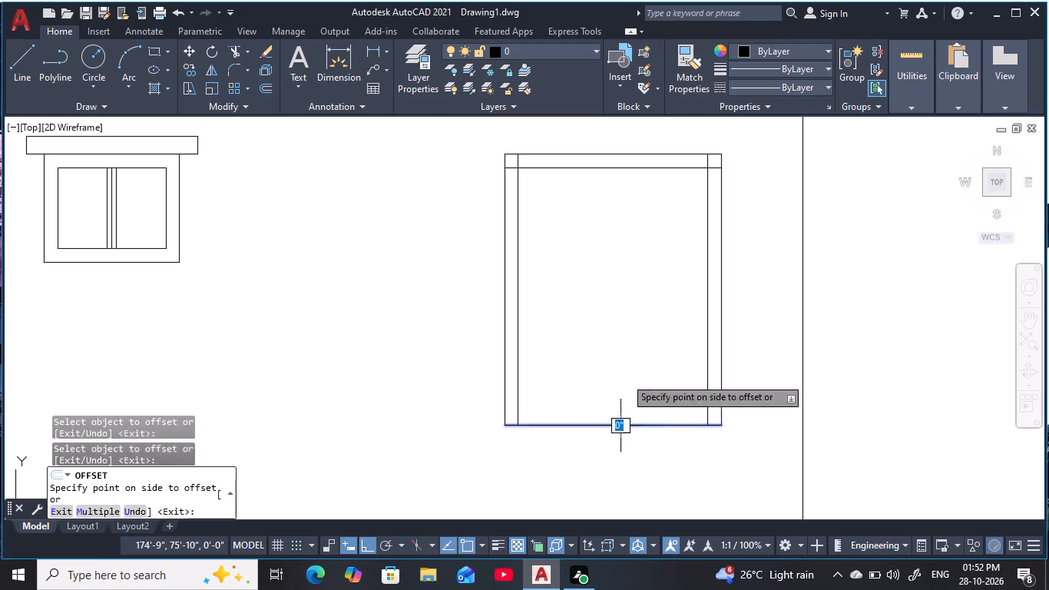
pyautogui.moveTo(624, 357); pyautogui.dragTo(624, 351)
pyautogui.press('Escape')
pyautogui.press('Escape')
pyautogui.press('Escape')
pyautogui.press('Escape')
# Trim the overlapping inner frame lines at all four corners of the right window into a closed inner rectangle.
pyautogui.write('TR')
pyautogui.press('space')
pyautogui.press('Escape')
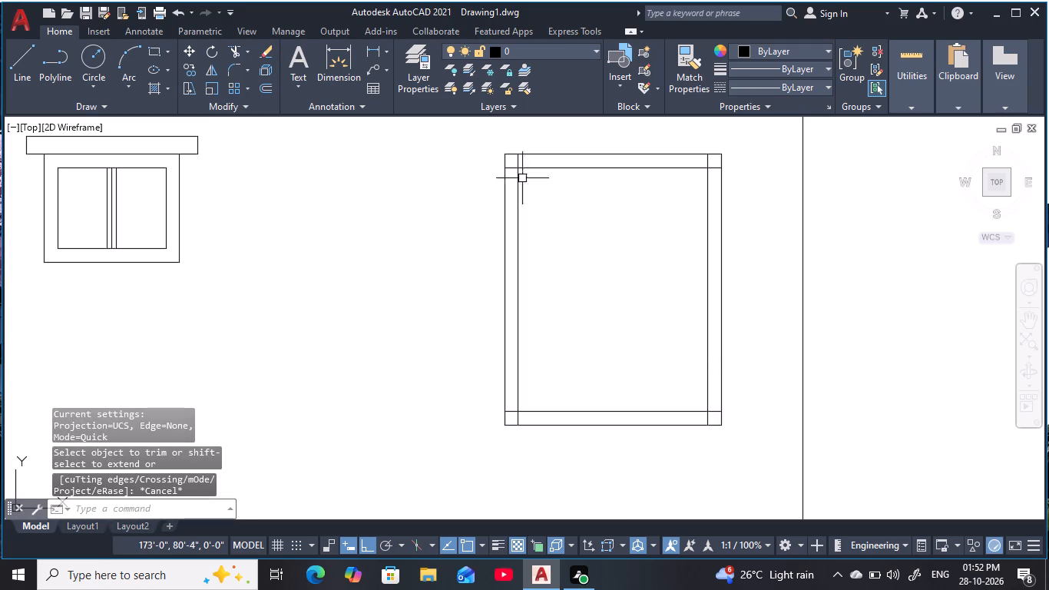
pyautogui.scroll(3, 511, 167)
pyautogui.press('Escape')
pyautogui.press('Escape')
pyautogui.press('Escape')
pyautogui.press('Escape')
pyautogui.moveTo(548, 160); pyautogui.dragTo(393, 250, button='middle')
pyautogui.press('Escape')
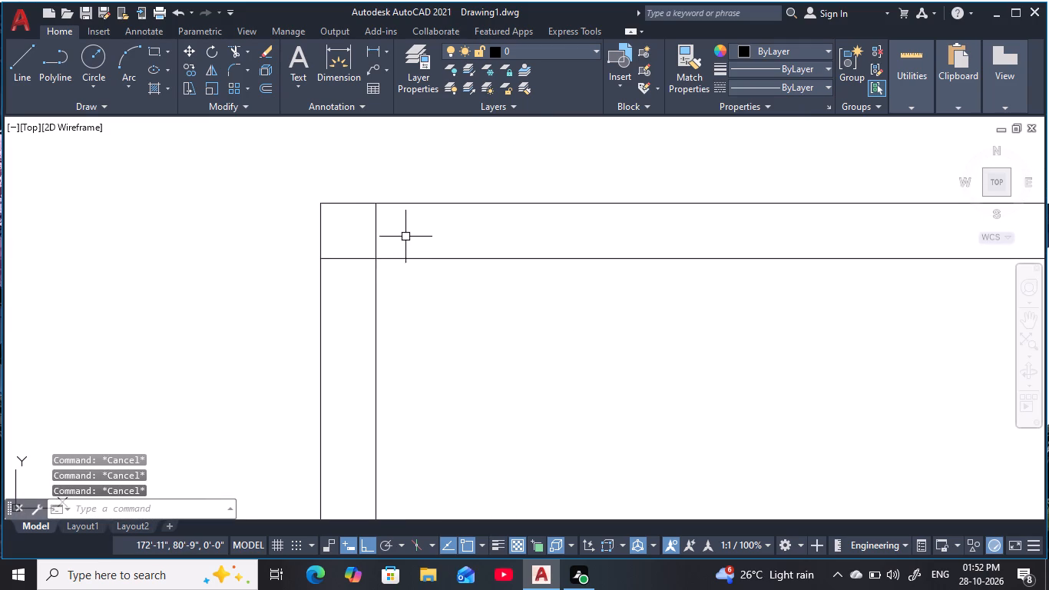
pyautogui.press('t')
pyautogui.press('r')
pyautogui.press('space')
pyautogui.moveTo(422, 234); pyautogui.dragTo(361, 274)
pyautogui.scroll(-3, 625, 327)
pyautogui.moveTo(657, 332); pyautogui.dragTo(547, 331, button='middle')
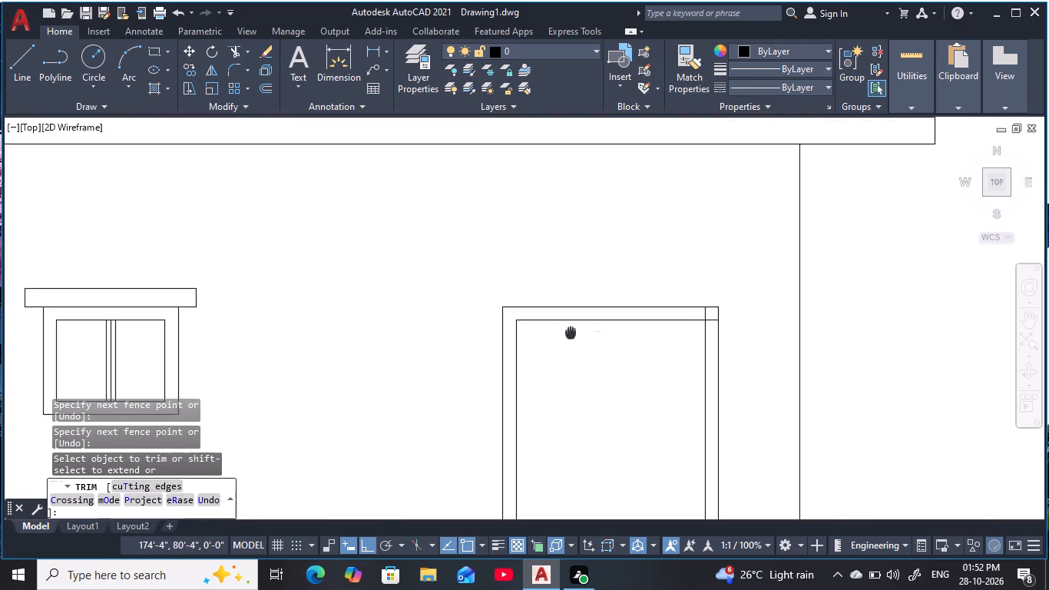
pyautogui.moveTo(547, 331); pyautogui.dragTo(439, 325, button='middle')
pyautogui.scroll(4, 591, 318)
pyautogui.moveTo(389, 248); pyautogui.dragTo(388, 273)
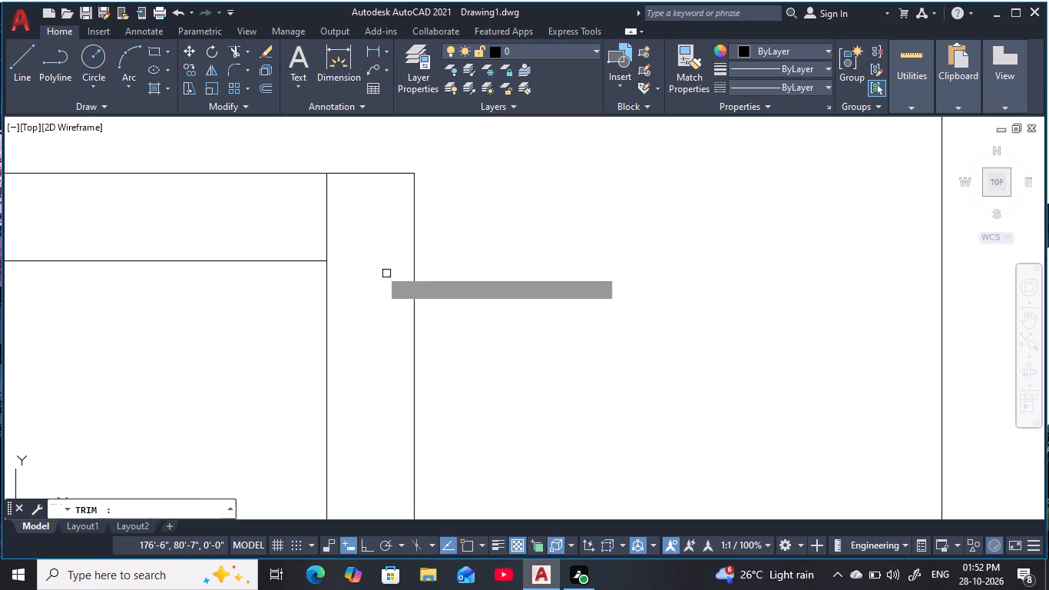
pyautogui.moveTo(362, 250); pyautogui.dragTo(316, 242)
pyautogui.scroll(-3, 356, 295)
pyautogui.moveTo(372, 297); pyautogui.dragTo(624, 103, button='middle')
pyautogui.scroll(-1, 554, 283)
pyautogui.moveTo(565, 312); pyautogui.dragTo(527, 228, button='middle')
pyautogui.scroll(1, 553, 324)
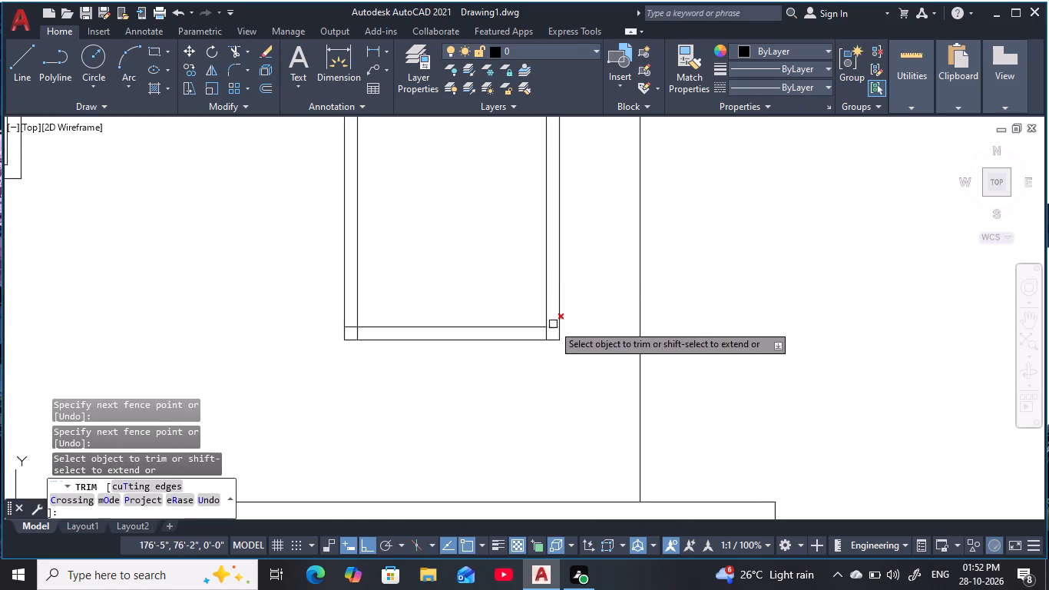
pyautogui.scroll(3, 553, 324)
pyautogui.moveTo(556, 327); pyautogui.dragTo(481, 399)
pyautogui.scroll(-3, 454, 399)
pyautogui.moveTo(502, 389); pyautogui.dragTo(678, 343, button='middle')
pyautogui.scroll(2, 315, 346)
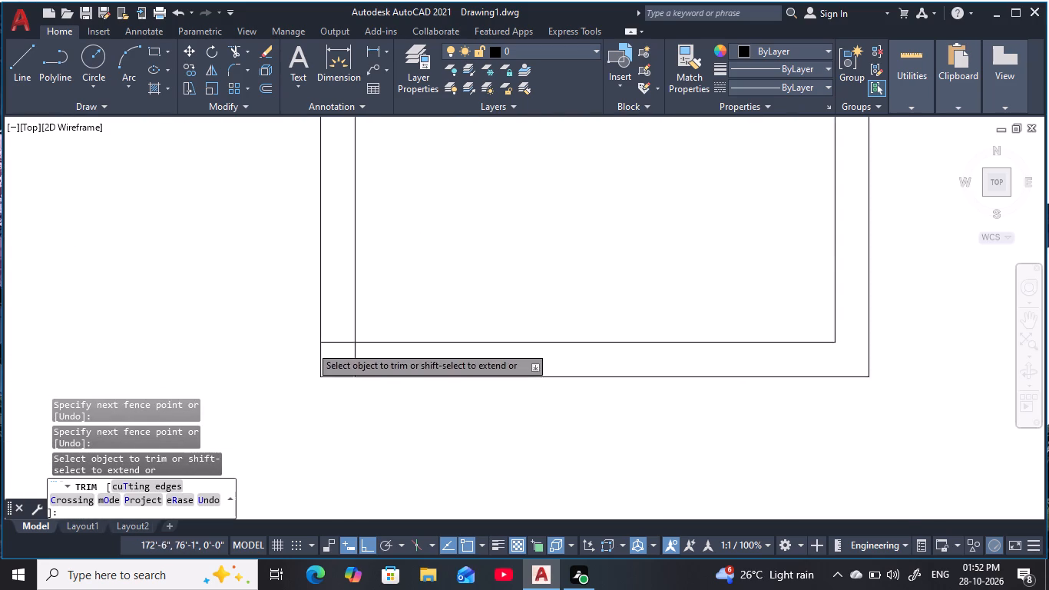
pyautogui.scroll(1, 318, 346)
pyautogui.moveTo(463, 364); pyautogui.dragTo(378, 324)
pyautogui.press('Escape')
pyautogui.scroll(-3, 529, 277)
pyautogui.moveTo(541, 270); pyautogui.dragTo(429, 346, button='middle')
pyautogui.press('Escape')
pyautogui.press('Escape')
pyautogui.scroll(-2, 519, 296)
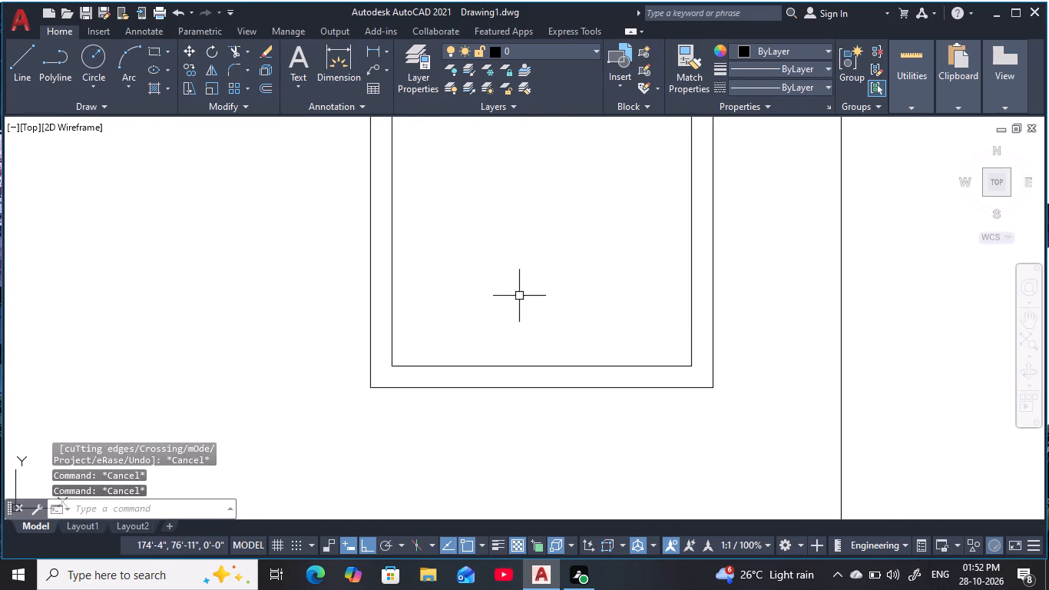
# Draw a vertical centre line inside the right window from the inner frame's top midpoint to its bottom edge.
pyautogui.press('Escape')
pyautogui.moveTo(524, 290); pyautogui.dragTo(448, 342, button='middle')
pyautogui.press('Escape')
pyautogui.press('Escape')
pyautogui.press('Escape')
pyautogui.moveTo(458, 335); pyautogui.dragTo(432, 356, button='middle')
pyautogui.press('Escape')
pyautogui.press('l')
pyautogui.press('space')
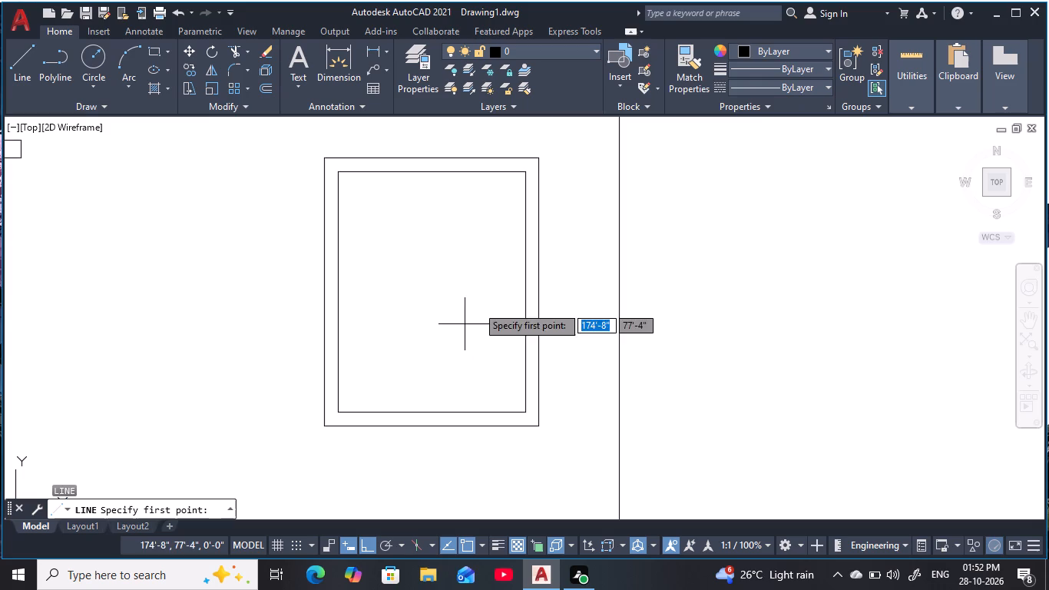
pyautogui.click(434, 173)
pyautogui.click(430, 408)
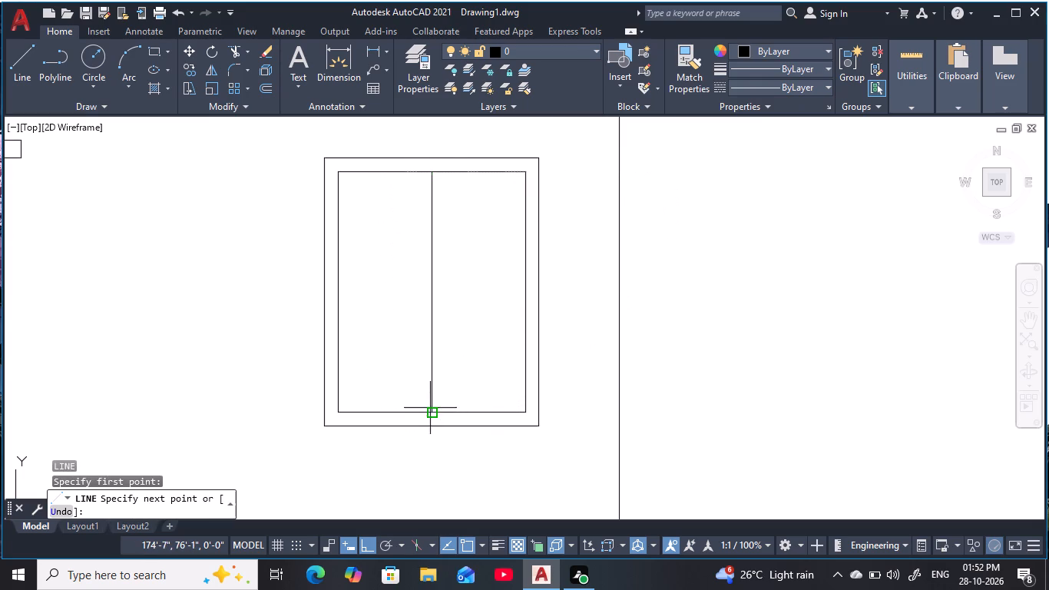
pyautogui.press('Escape')
pyautogui.press('Escape')
pyautogui.press('Escape')
pyautogui.moveTo(409, 296); pyautogui.dragTo(411, 311, button='middle')
pyautogui.press('Escape')
pyautogui.press('Escape')
pyautogui.press('Escape')
pyautogui.press('Escape')
pyautogui.press('Escape')
pyautogui.press('Escape')
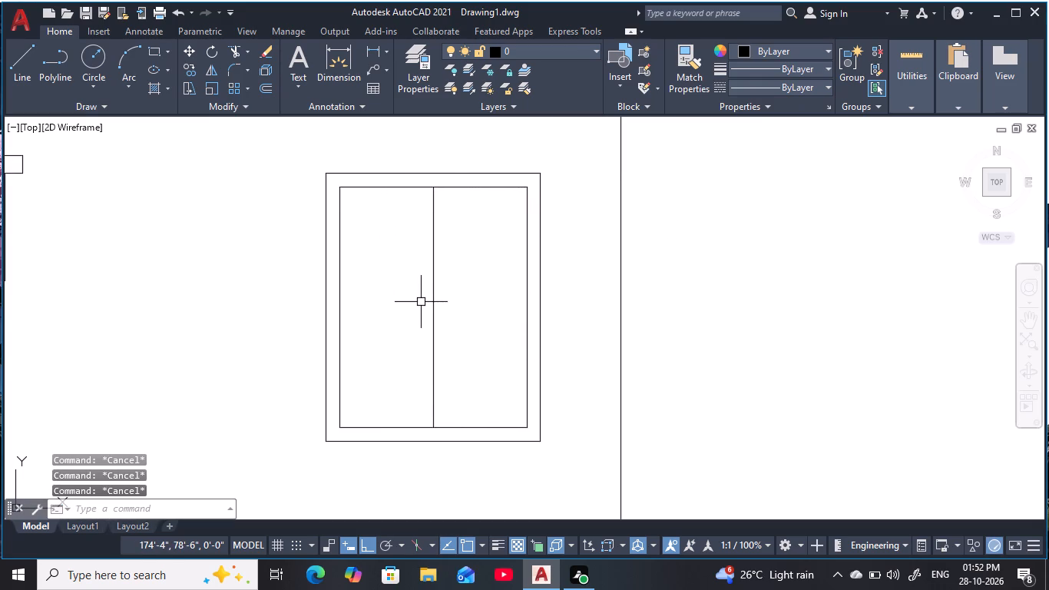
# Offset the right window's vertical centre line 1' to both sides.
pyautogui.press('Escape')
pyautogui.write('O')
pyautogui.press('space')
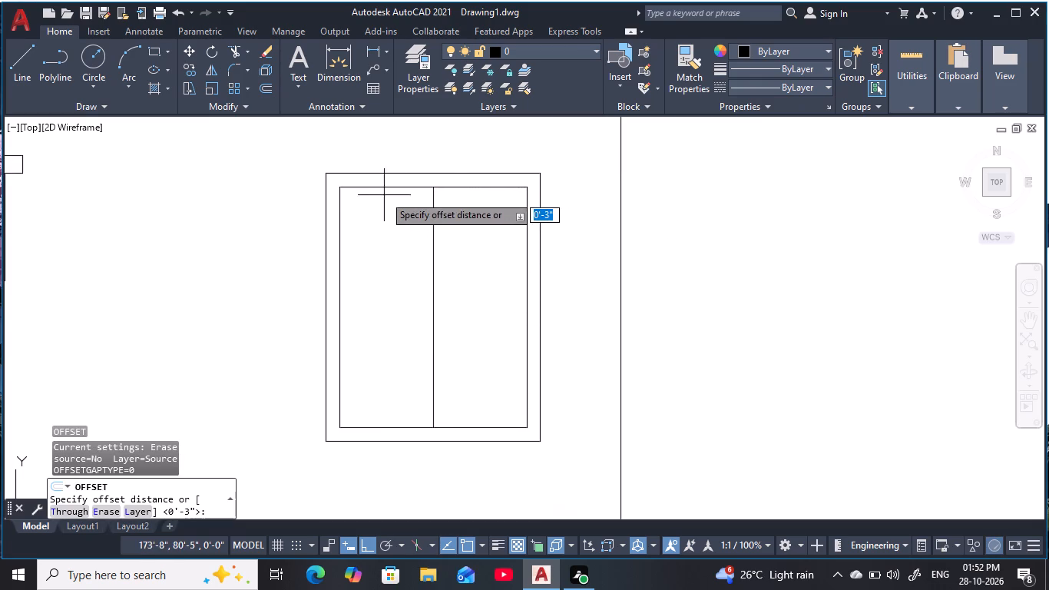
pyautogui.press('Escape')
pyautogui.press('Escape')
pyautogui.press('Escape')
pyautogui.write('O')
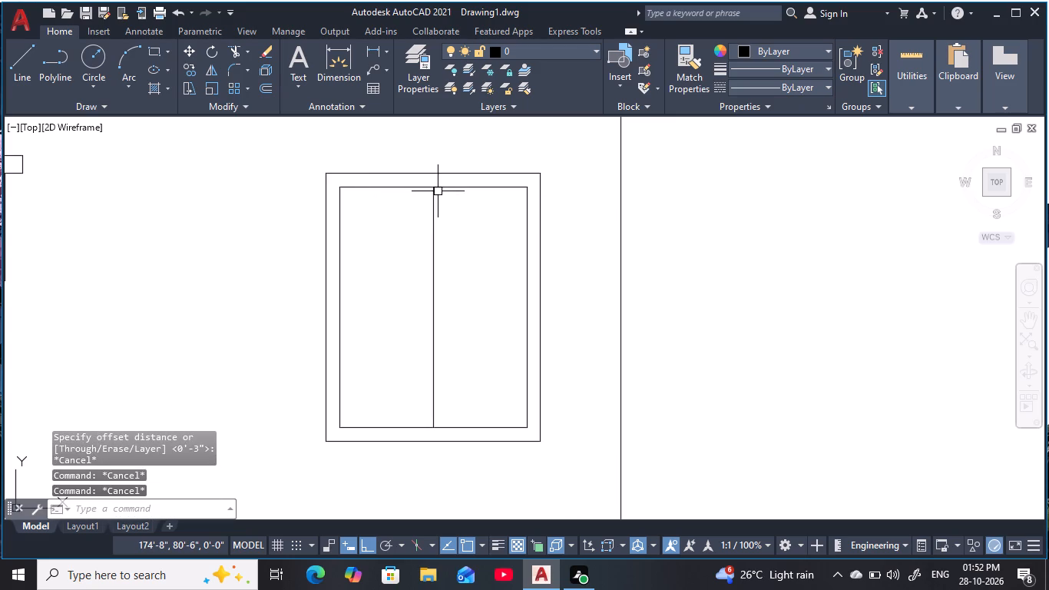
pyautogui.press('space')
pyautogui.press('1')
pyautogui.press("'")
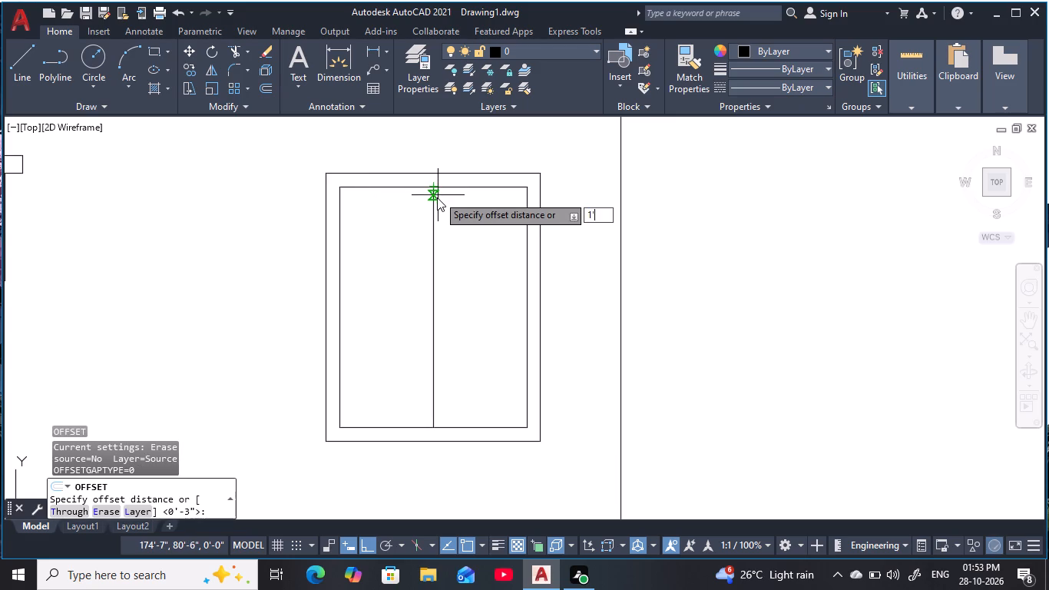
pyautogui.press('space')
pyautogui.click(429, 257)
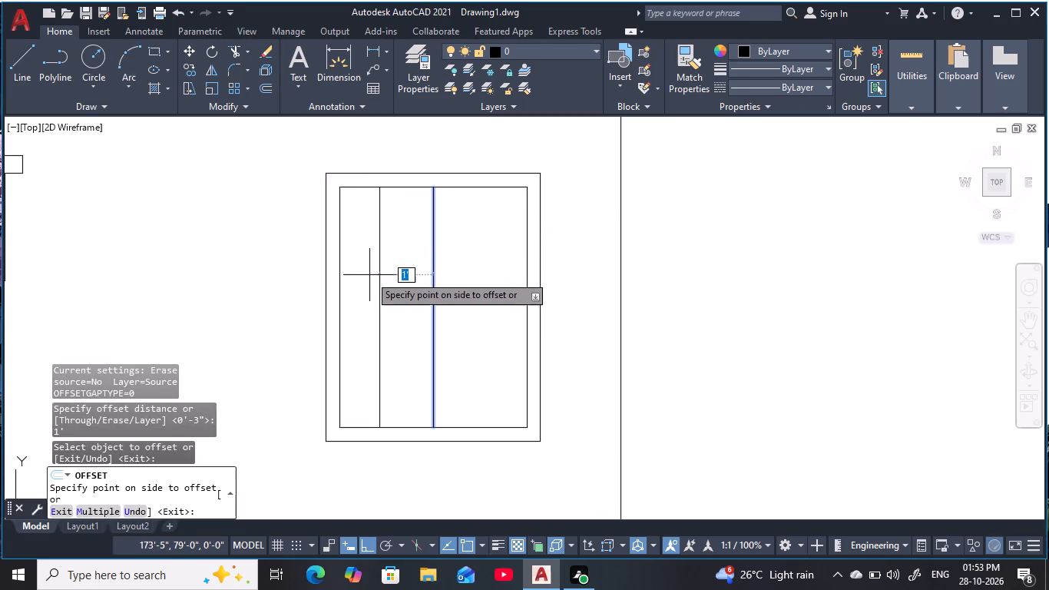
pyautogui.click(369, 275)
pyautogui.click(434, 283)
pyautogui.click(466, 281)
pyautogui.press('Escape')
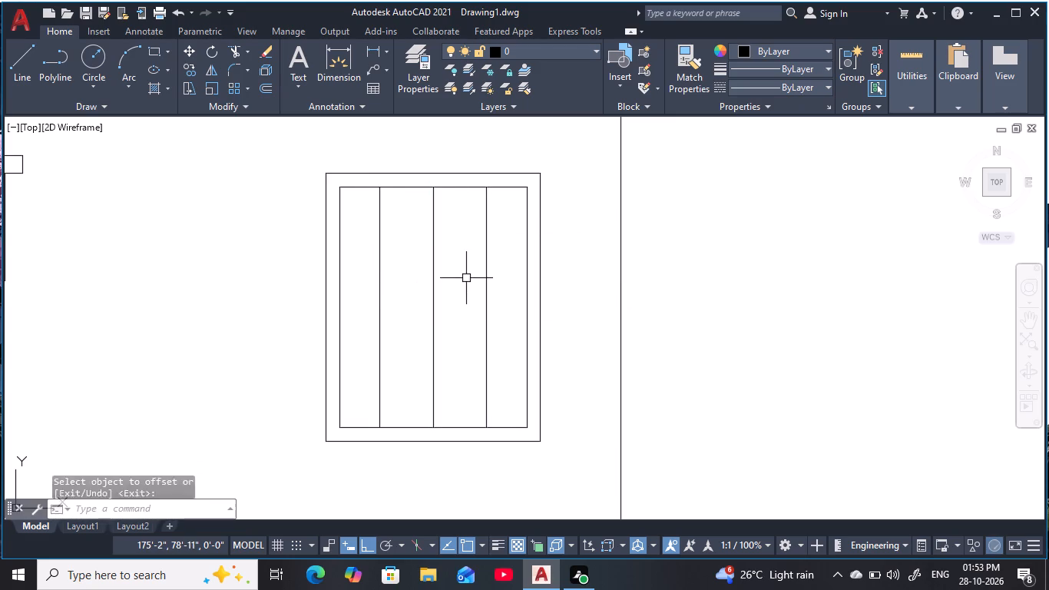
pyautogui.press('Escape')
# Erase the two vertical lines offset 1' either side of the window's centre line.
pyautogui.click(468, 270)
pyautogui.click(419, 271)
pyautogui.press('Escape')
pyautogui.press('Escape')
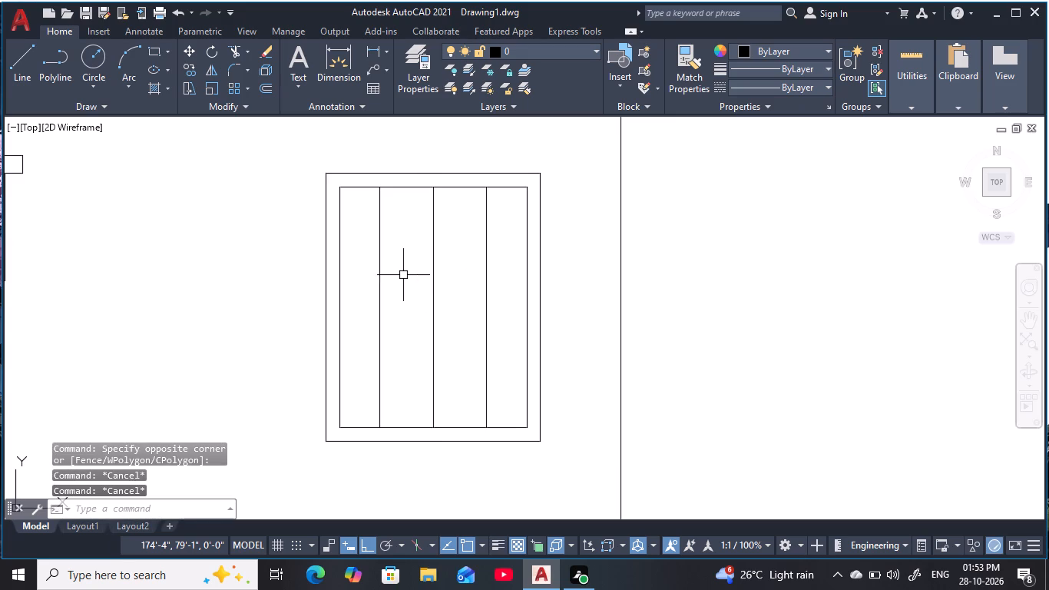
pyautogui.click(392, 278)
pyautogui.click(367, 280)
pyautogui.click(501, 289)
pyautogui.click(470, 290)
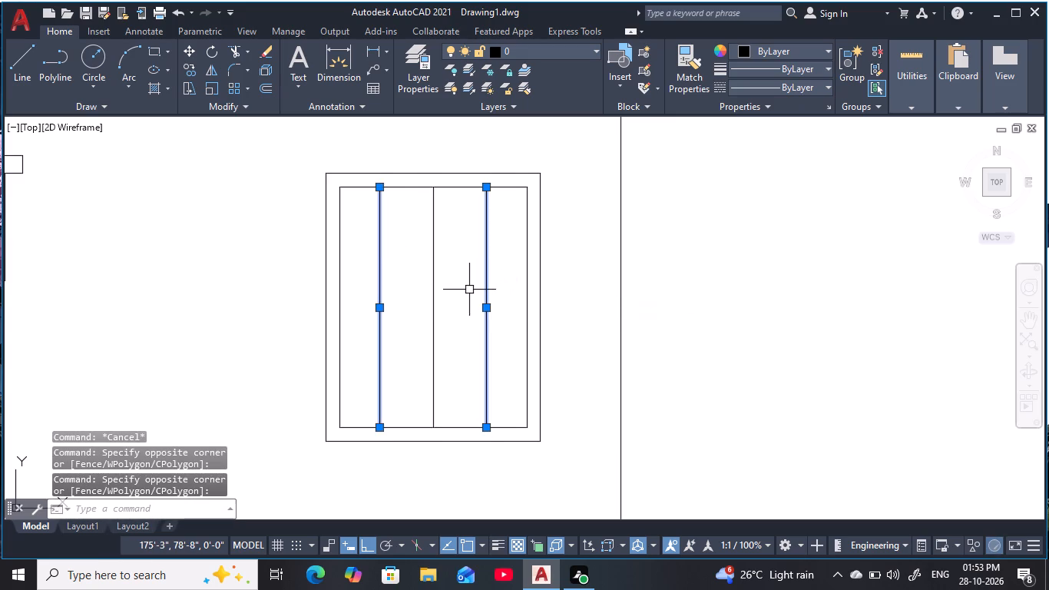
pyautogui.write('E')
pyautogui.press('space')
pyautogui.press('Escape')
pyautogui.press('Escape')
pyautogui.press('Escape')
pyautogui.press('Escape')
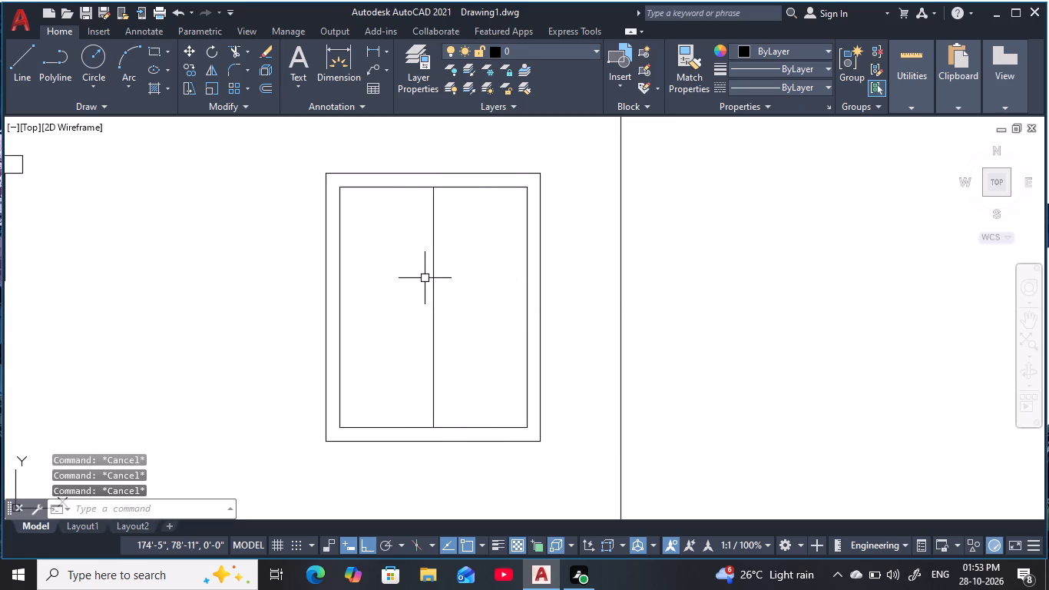
# Offset the right window's vertical centre line 9" to both sides.
pyautogui.press('o')
pyautogui.press('space')
pyautogui.press('9')
pyautogui.press('space')
pyautogui.click(432, 281)
pyautogui.click(374, 297)
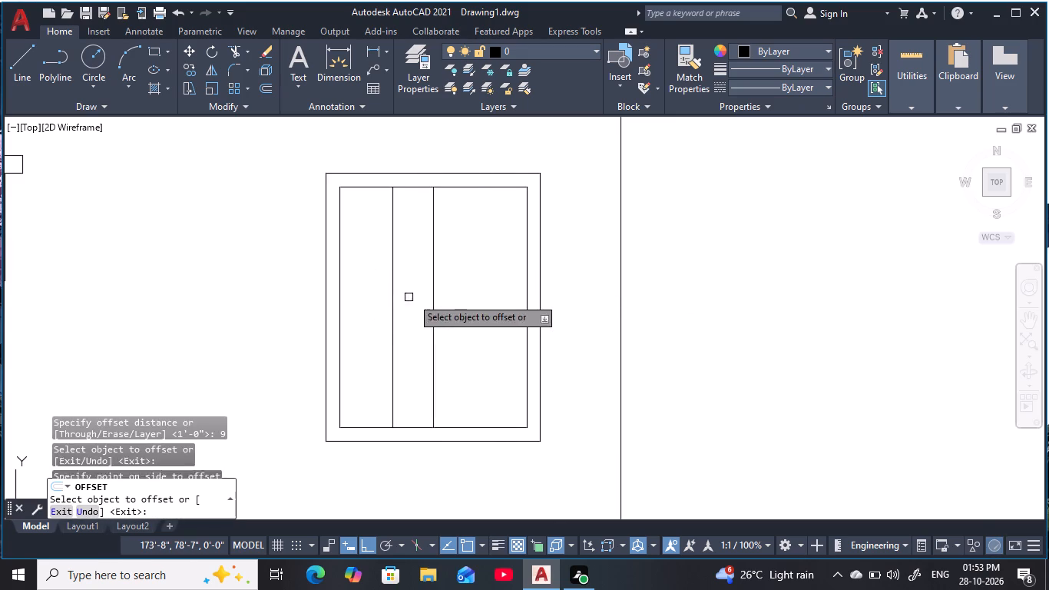
pyautogui.click(433, 301)
pyautogui.click(491, 300)
pyautogui.press('Escape')
pyautogui.press('Escape')
# Erase the vertical centre line between the two 9" offset lines.
pyautogui.click(461, 299)
pyautogui.click(419, 294)
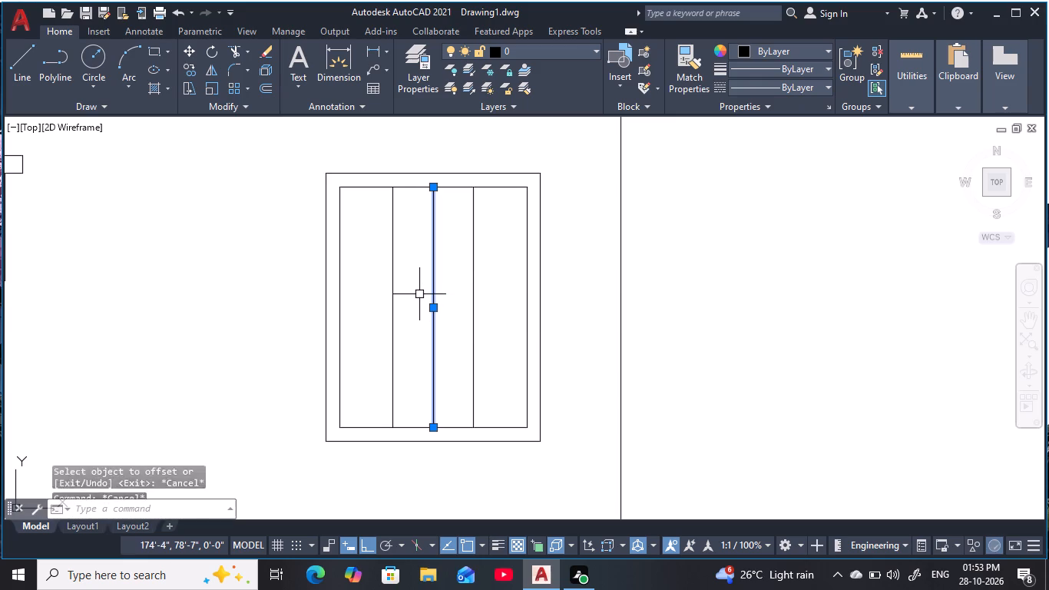
pyautogui.write('E')
pyautogui.press('space')
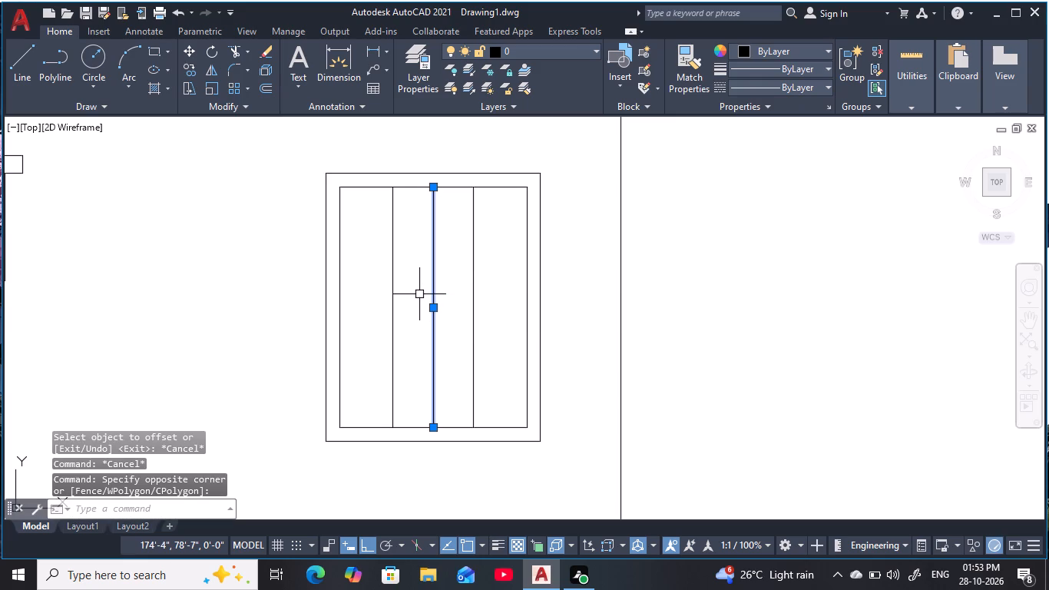
pyautogui.press('Escape')
pyautogui.press('Escape')
pyautogui.press('Escape')
pyautogui.press('Escape')
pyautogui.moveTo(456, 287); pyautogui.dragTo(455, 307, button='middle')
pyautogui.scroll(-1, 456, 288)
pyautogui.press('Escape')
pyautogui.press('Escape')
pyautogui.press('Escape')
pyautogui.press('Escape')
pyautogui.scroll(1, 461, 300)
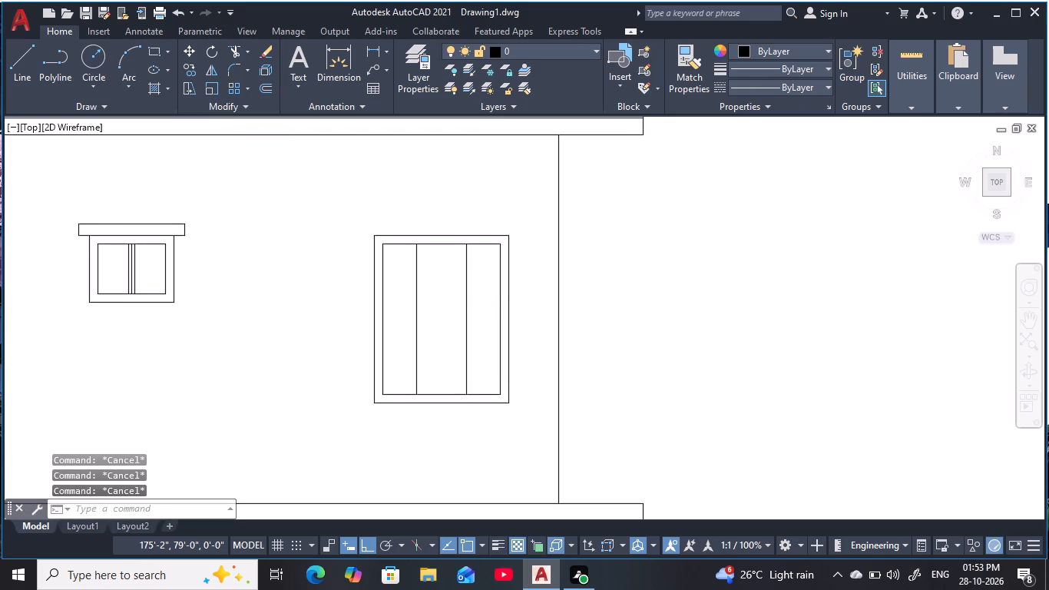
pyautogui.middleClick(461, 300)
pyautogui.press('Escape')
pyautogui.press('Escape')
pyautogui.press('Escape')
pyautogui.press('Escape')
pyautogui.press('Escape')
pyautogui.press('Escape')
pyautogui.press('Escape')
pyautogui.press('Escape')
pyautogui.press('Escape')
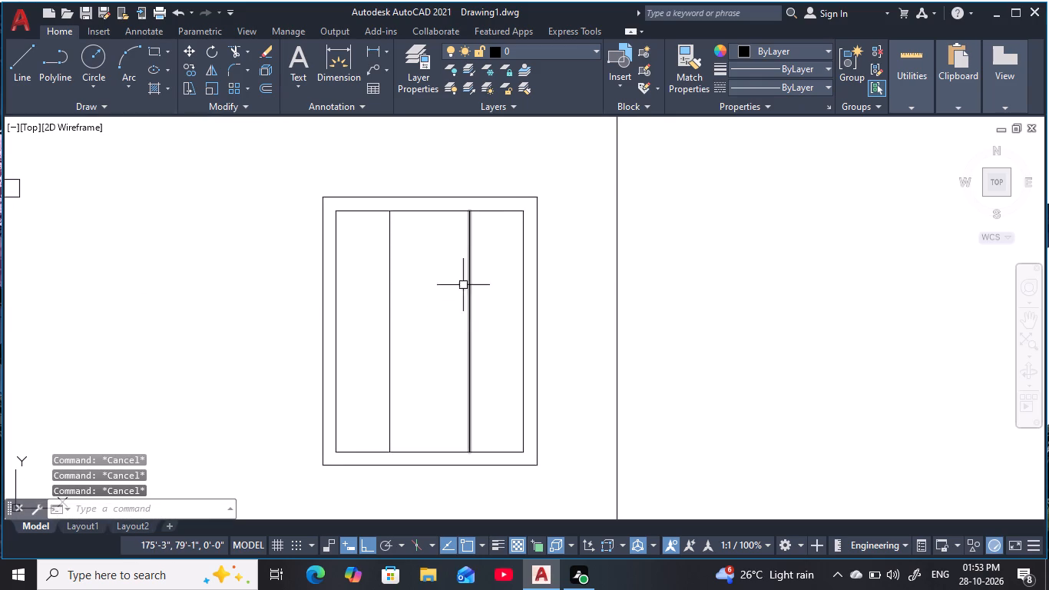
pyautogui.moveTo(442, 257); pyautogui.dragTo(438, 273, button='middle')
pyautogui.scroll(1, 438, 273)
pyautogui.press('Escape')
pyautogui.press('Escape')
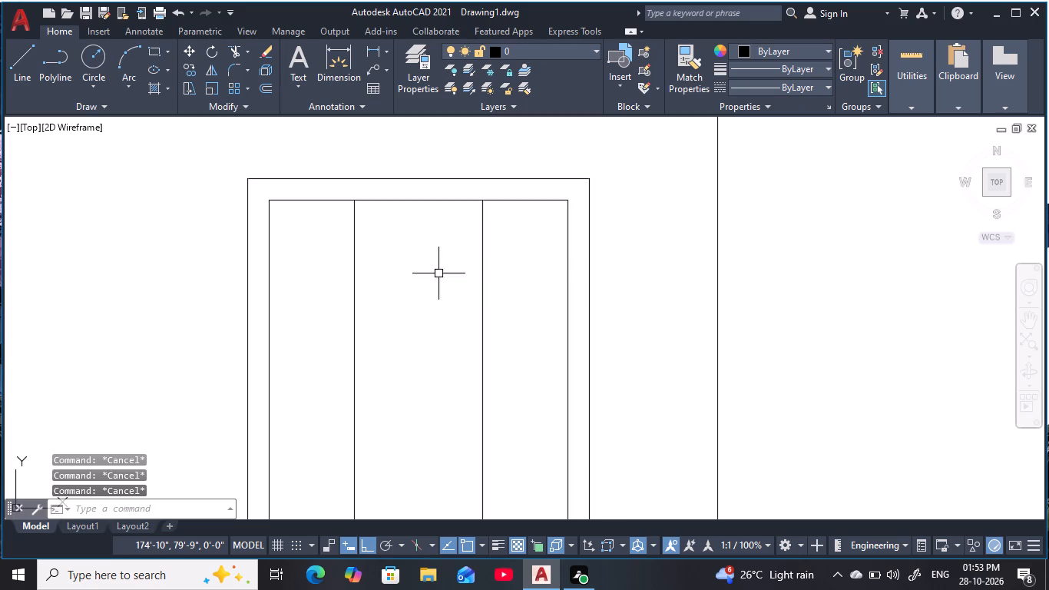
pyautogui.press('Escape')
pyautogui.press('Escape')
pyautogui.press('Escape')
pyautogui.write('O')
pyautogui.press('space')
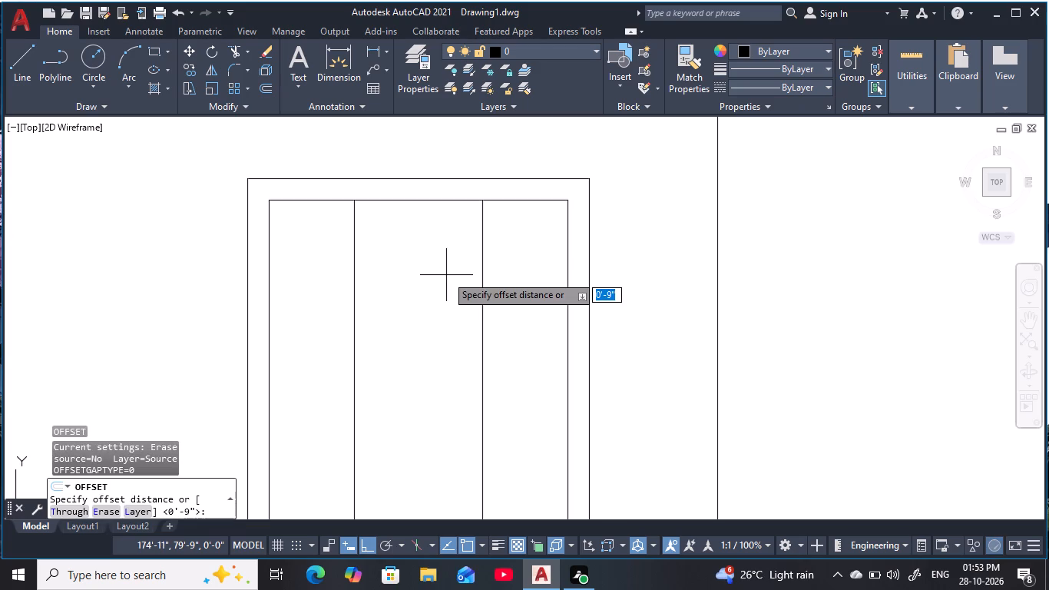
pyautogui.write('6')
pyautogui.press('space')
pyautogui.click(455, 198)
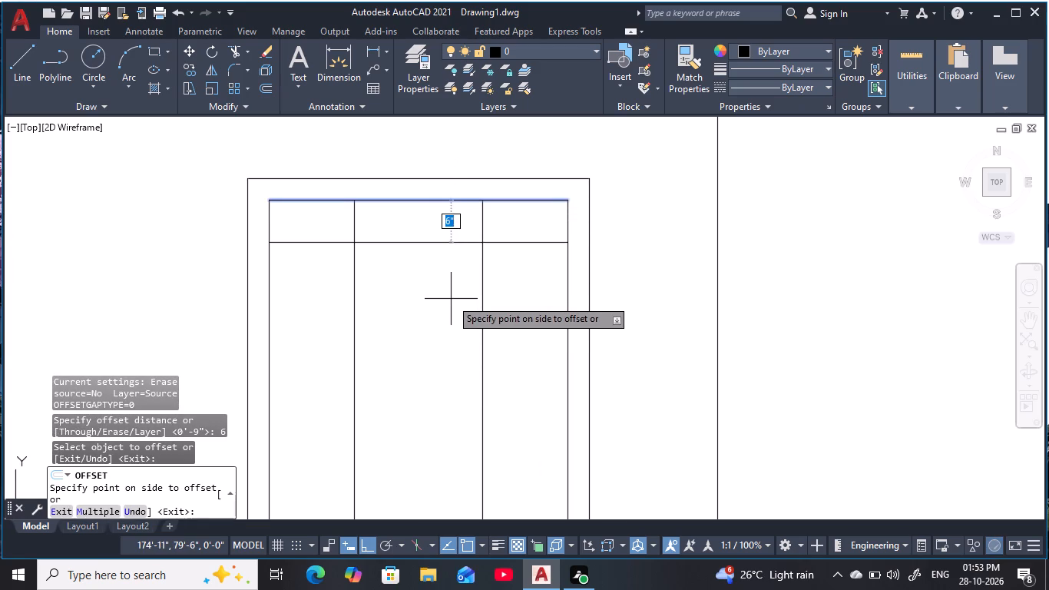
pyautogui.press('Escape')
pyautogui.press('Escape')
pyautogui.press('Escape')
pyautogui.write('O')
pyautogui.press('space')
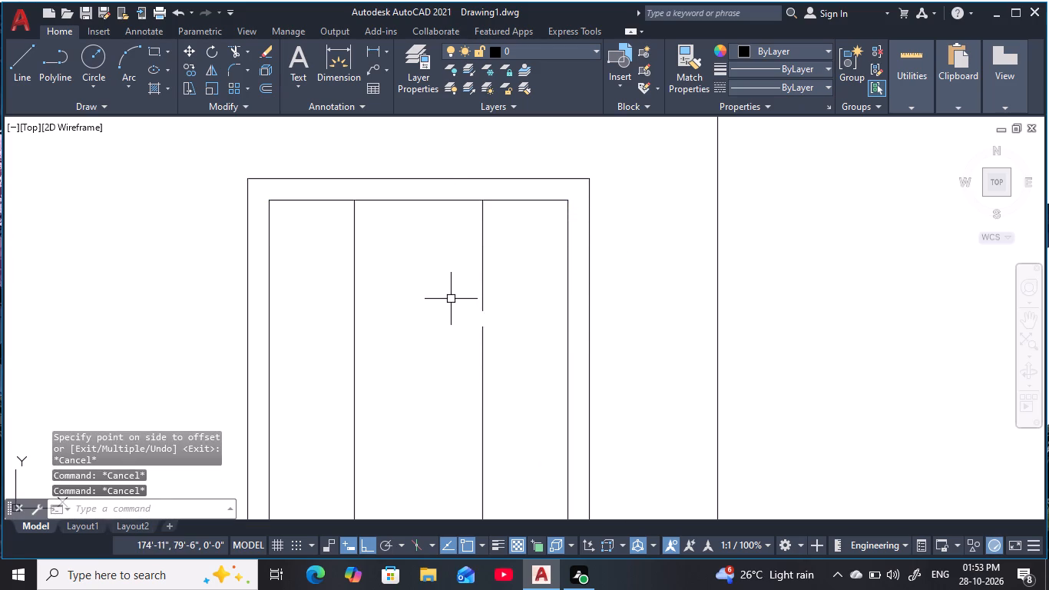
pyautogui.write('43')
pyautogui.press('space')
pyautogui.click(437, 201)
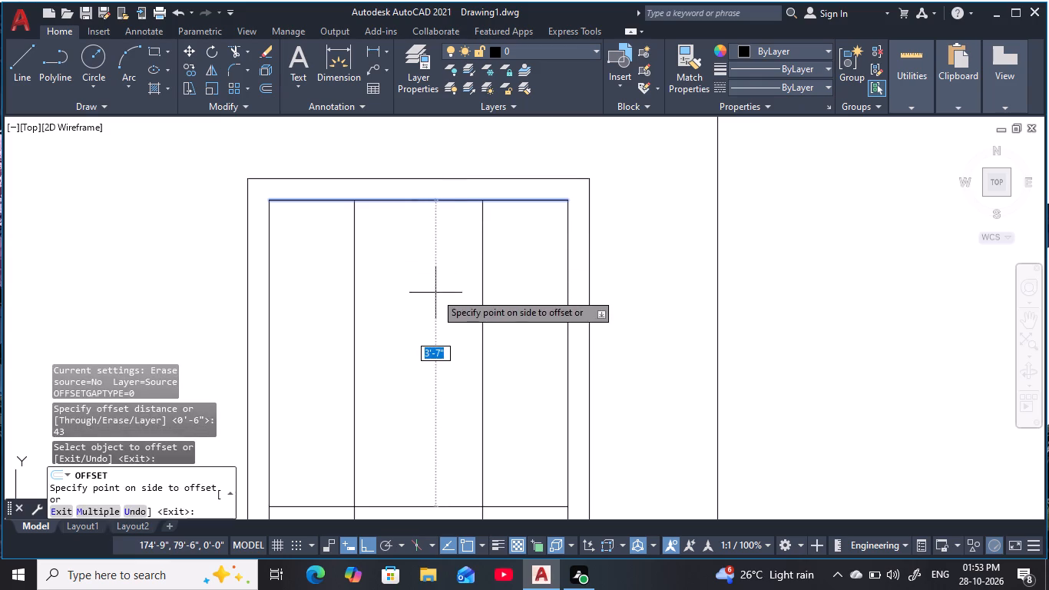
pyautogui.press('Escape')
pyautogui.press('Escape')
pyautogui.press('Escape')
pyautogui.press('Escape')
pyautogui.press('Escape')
# Offset the top line of the right ground-storey window's inner frame 4" downward repeatedly, filling the frame with evenly spaced horizontal lines.
pyautogui.write('O 4')
pyautogui.press('space')
pyautogui.click(442, 194)
pyautogui.click(439, 200)
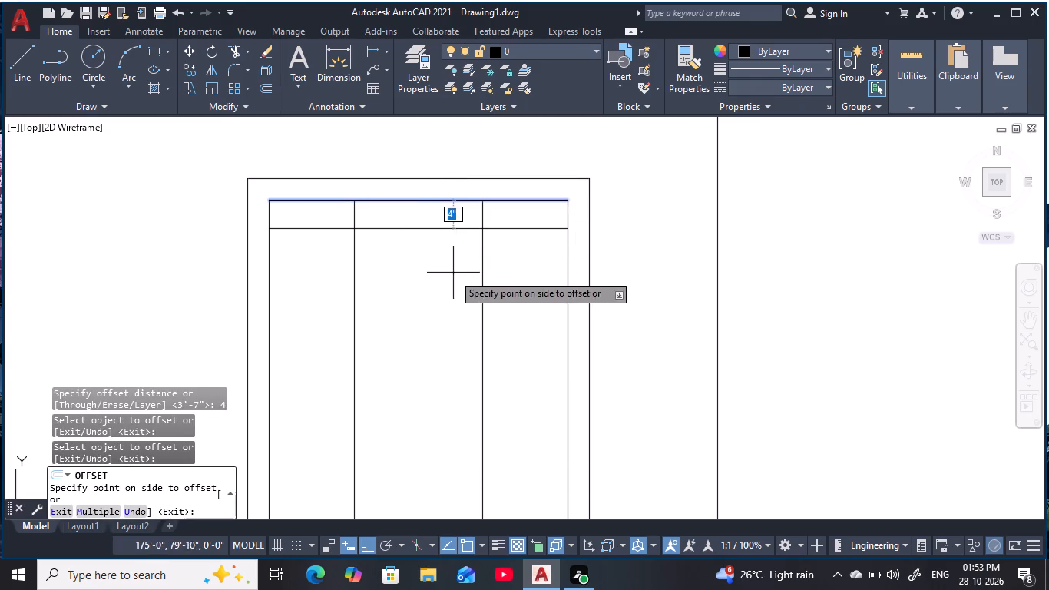
pyautogui.press('m')
pyautogui.press('space')
pyautogui.click(443, 330)
pyautogui.moveTo(440, 336); pyautogui.dragTo(437, 346)
pyautogui.moveTo(435, 353); pyautogui.dragTo(435, 360)
pyautogui.moveTo(435, 365); pyautogui.dragTo(437, 374)
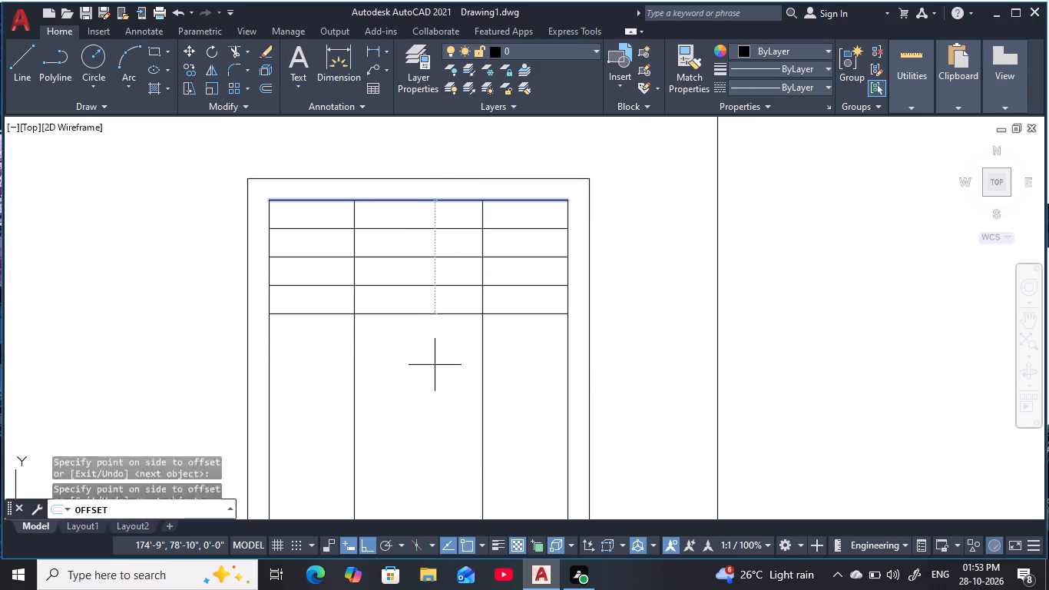
pyautogui.moveTo(437, 374); pyautogui.dragTo(437, 375)
pyautogui.moveTo(438, 386); pyautogui.dragTo(436, 396)
pyautogui.moveTo(435, 397); pyautogui.dragTo(435, 404)
pyautogui.moveTo(435, 408); pyautogui.dragTo(435, 415)
pyautogui.moveTo(442, 411); pyautogui.dragTo(477, 272, button='middle')
pyautogui.moveTo(489, 310); pyautogui.dragTo(491, 323)
pyautogui.click(490, 336)
pyautogui.click(485, 361)
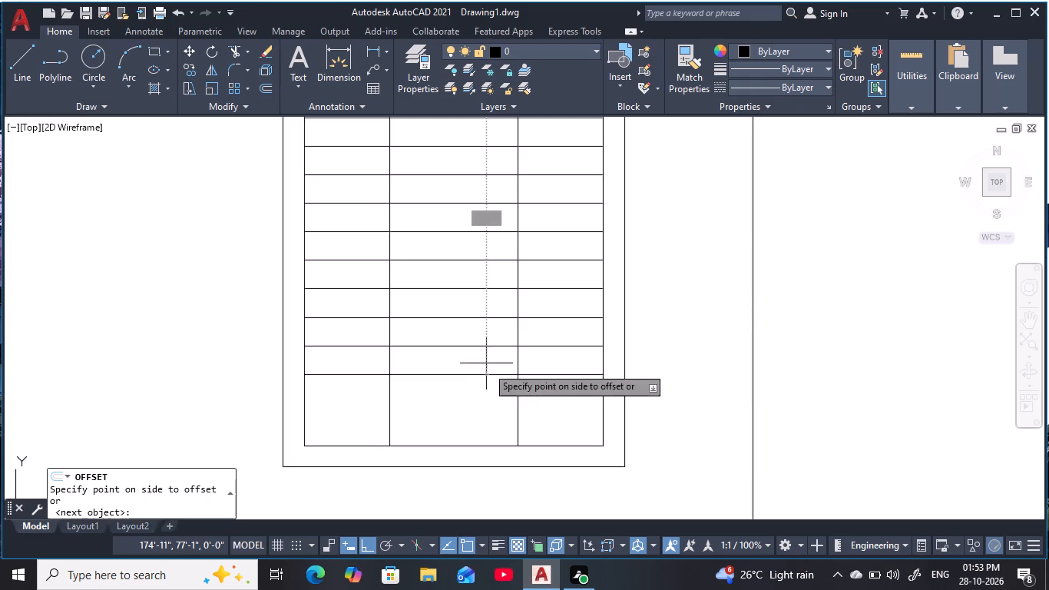
pyautogui.click(484, 402)
pyautogui.moveTo(485, 412); pyautogui.dragTo(488, 421)
pyautogui.moveTo(488, 426); pyautogui.dragTo(490, 442)
pyautogui.moveTo(485, 455); pyautogui.dragTo(485, 468)
pyautogui.press('Escape')
pyautogui.press('Escape')
pyautogui.press('Escape')
pyautogui.press('Escape')
# Erase the surplus horizontal line lying below the window's inner frame.
pyautogui.click(484, 462)
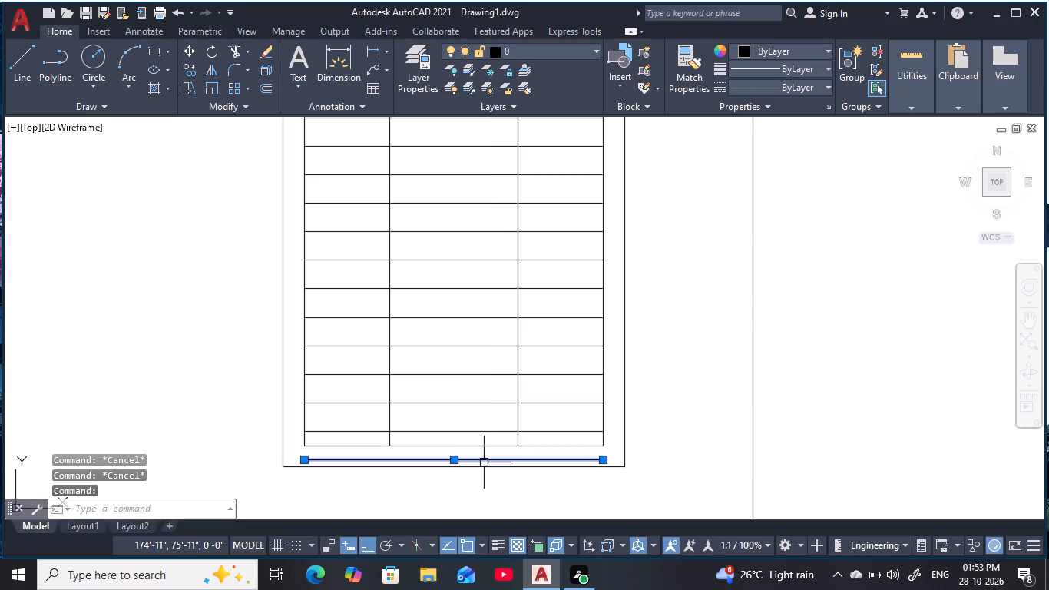
pyautogui.write('E')
pyautogui.press('space')
pyautogui.press('Escape')
pyautogui.press('Escape')
# Examine the louvred window, the whole building elevation, and the ground storey with its plinth.
pyautogui.scroll(-2, 491, 449)
pyautogui.moveTo(494, 448); pyautogui.dragTo(498, 482, button='middle')
pyautogui.press('Escape')
pyautogui.press('Escape')
pyautogui.moveTo(516, 465); pyautogui.dragTo(496, 382, button='middle')
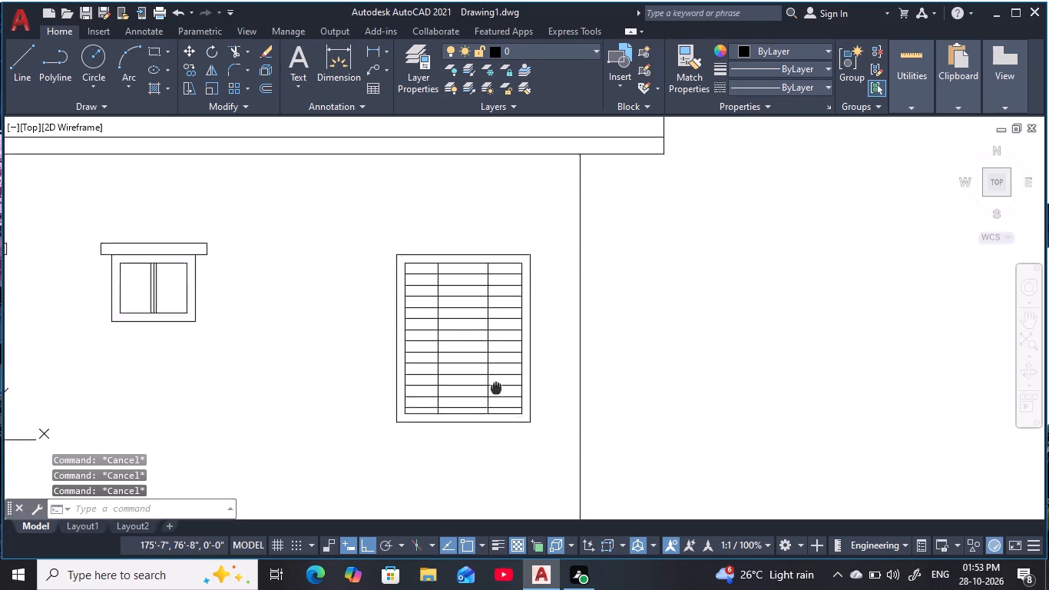
pyautogui.moveTo(496, 382); pyautogui.dragTo(496, 366, button='middle')
pyautogui.press('Escape')
pyautogui.scroll(-1, 518, 423)
pyautogui.moveTo(518, 423); pyautogui.dragTo(552, 447, button='middle')
pyautogui.press('Escape')
pyautogui.press('Escape')
pyautogui.press('Escape')
pyautogui.moveTo(571, 428); pyautogui.dragTo(596, 396, button='middle')
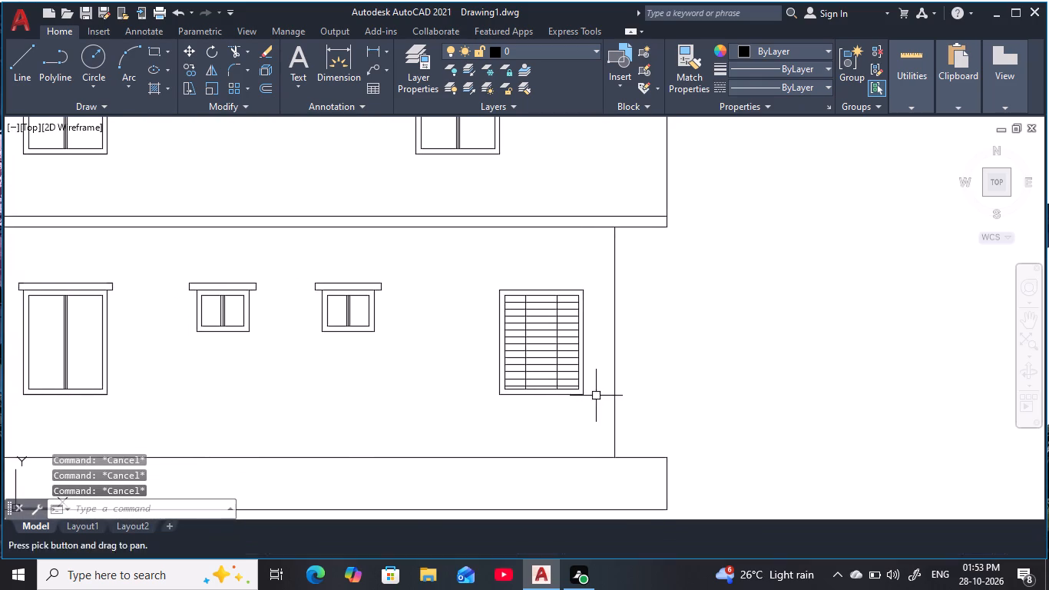
pyautogui.scroll(1, 581, 398)
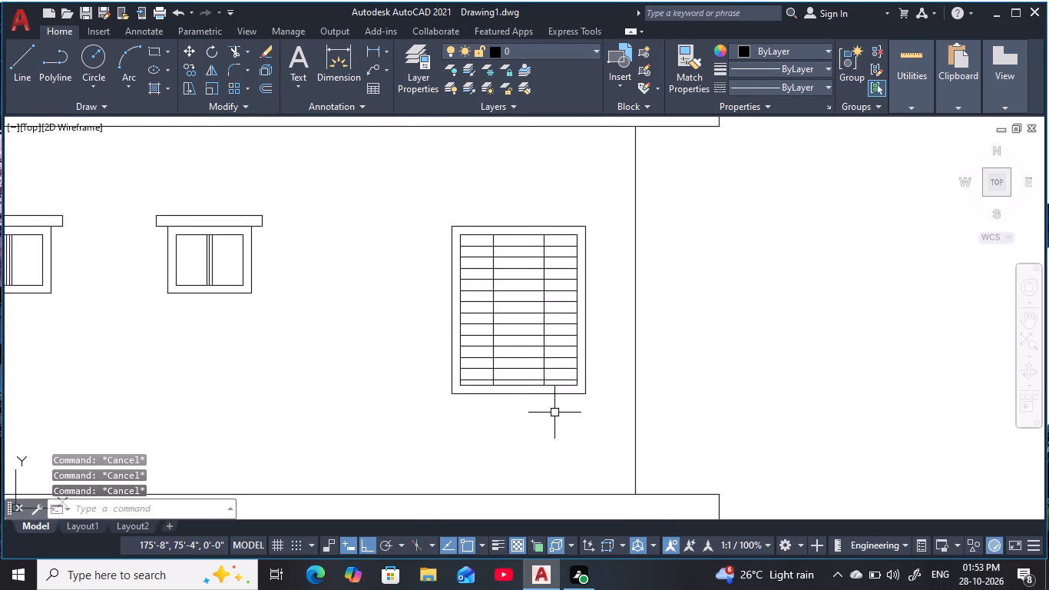
pyautogui.scroll(1, 554, 413)
pyautogui.scroll(-2, 558, 413)
pyautogui.moveTo(558, 413); pyautogui.dragTo(582, 432, button='middle')
pyautogui.scroll(-2, 594, 427)
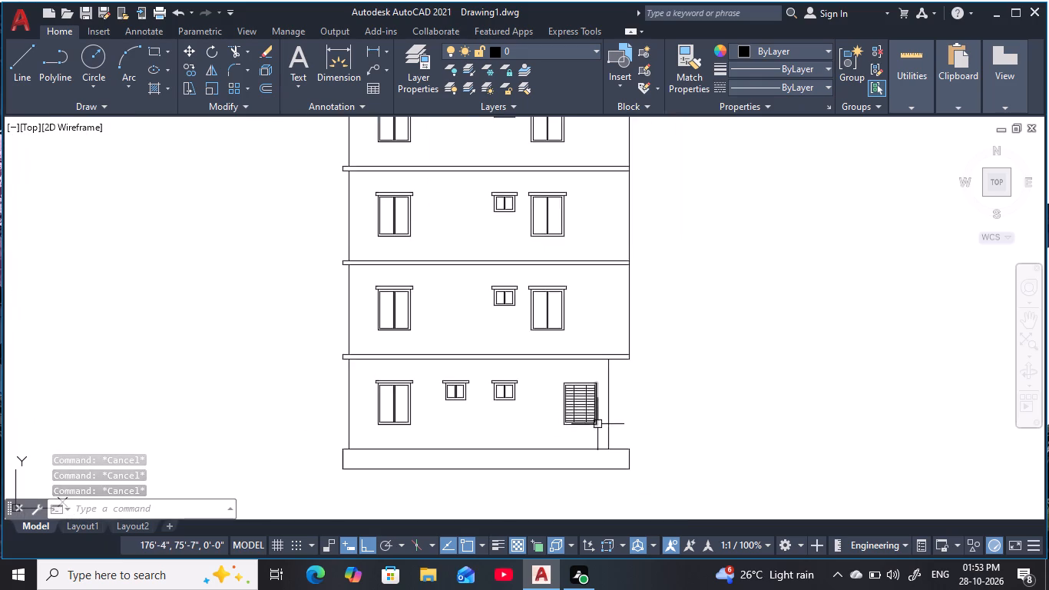
pyautogui.moveTo(601, 422); pyautogui.dragTo(629, 406, button='middle')
pyautogui.moveTo(678, 401); pyautogui.dragTo(663, 465, button='middle')
pyautogui.scroll(-1, 656, 452)
pyautogui.moveTo(659, 449); pyautogui.dragTo(604, 457, button='middle')
pyautogui.press('Escape')
pyautogui.press('Escape')
pyautogui.press('Escape')
pyautogui.press('Escape')
pyautogui.press('Escape')
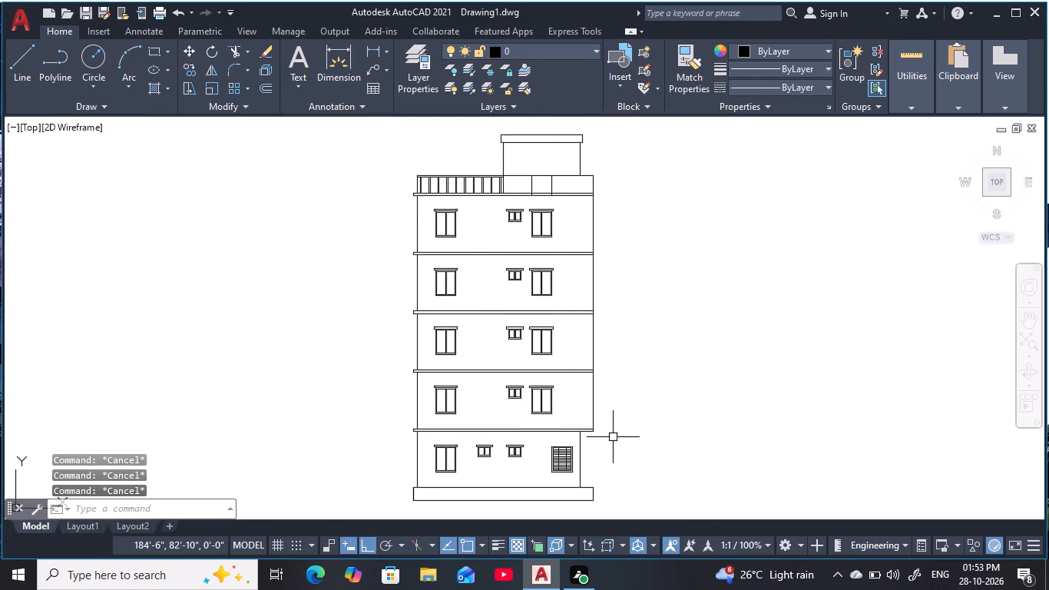
pyautogui.moveTo(532, 493); pyautogui.dragTo(537, 468, button='middle')
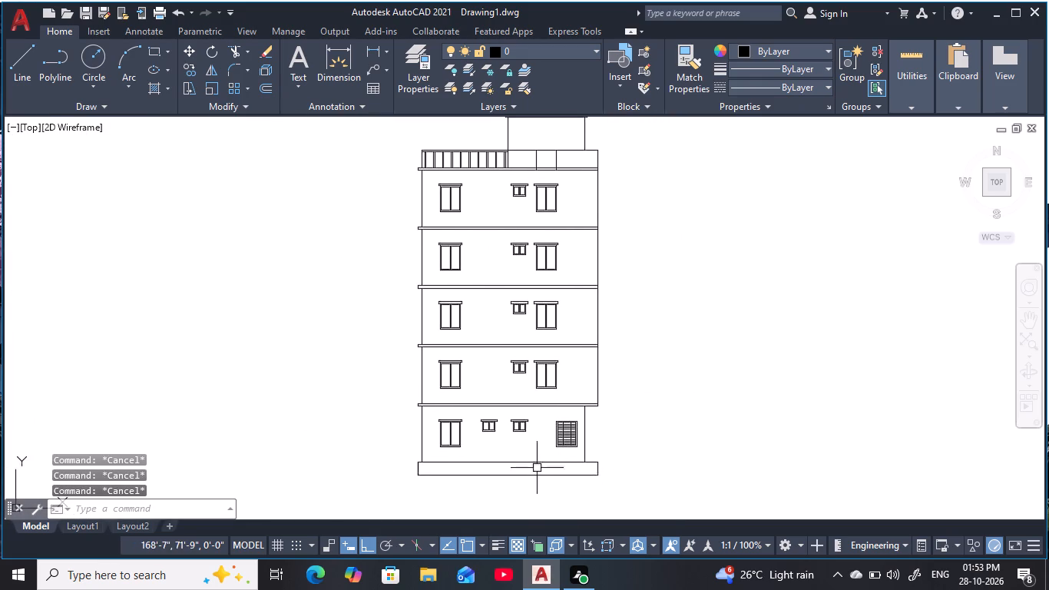
pyautogui.scroll(3, 534, 478)
pyautogui.moveTo(534, 478); pyautogui.dragTo(573, 430, button='middle')
pyautogui.press('Escape')
pyautogui.press('Escape')
pyautogui.press('Escape')
pyautogui.press('Escape')
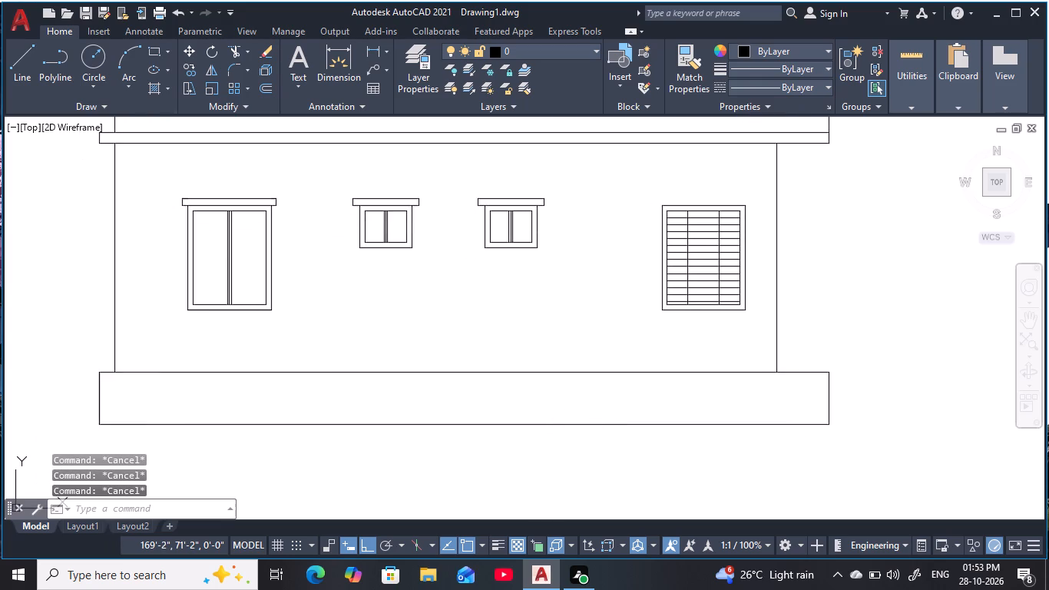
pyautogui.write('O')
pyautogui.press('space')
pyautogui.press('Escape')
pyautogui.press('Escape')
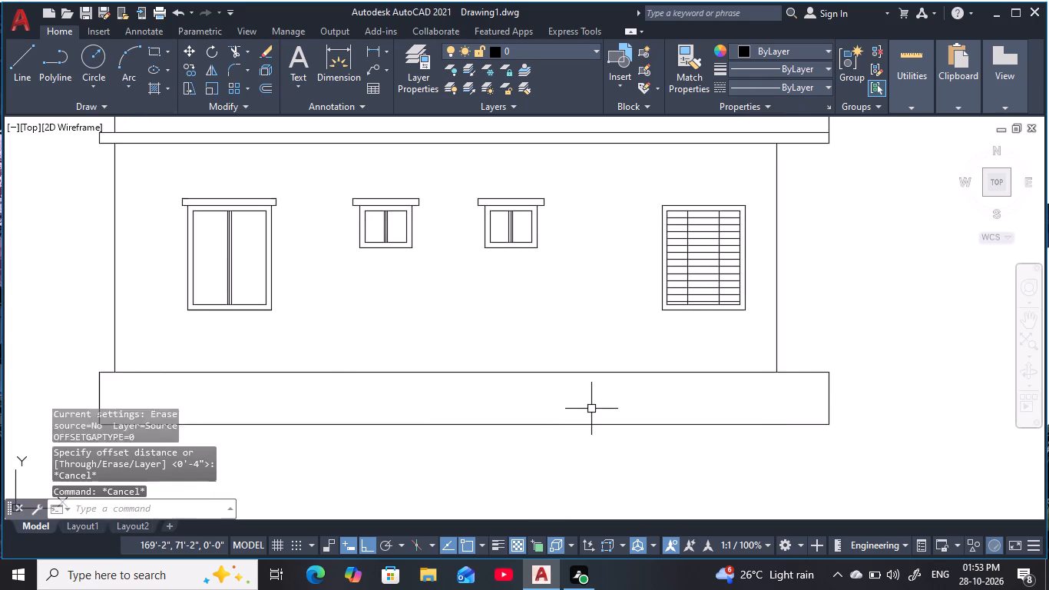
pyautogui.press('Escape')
# Offset the plinth's right edge 2" toward the left repeatedly with the Multiple option, filling the plinth with evenly spaced vertical lines.
pyautogui.write('O')
pyautogui.press('space')
pyautogui.write('2')
pyautogui.press('space')
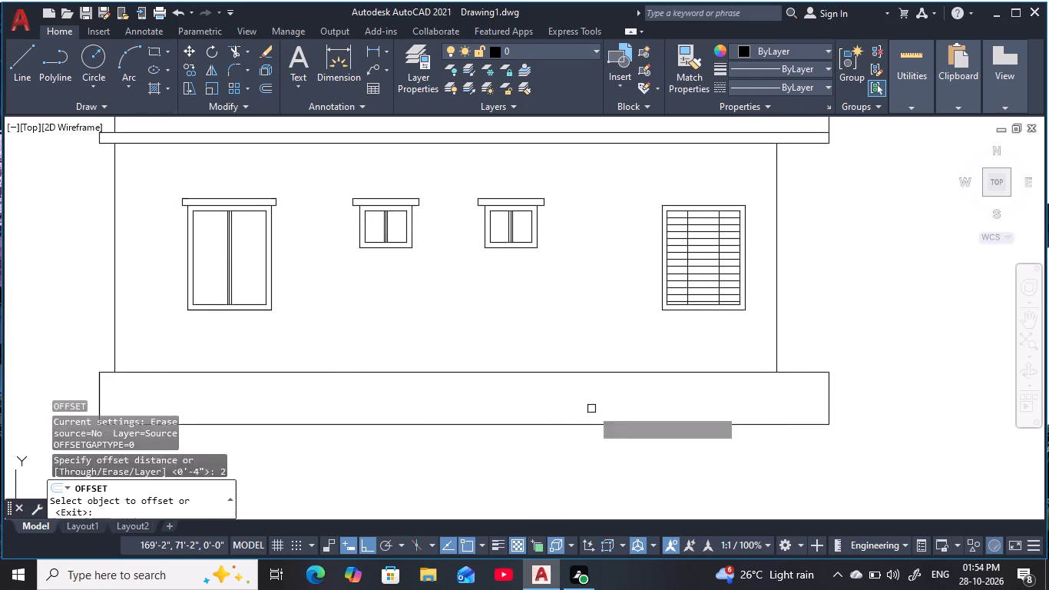
pyautogui.click(830, 405)
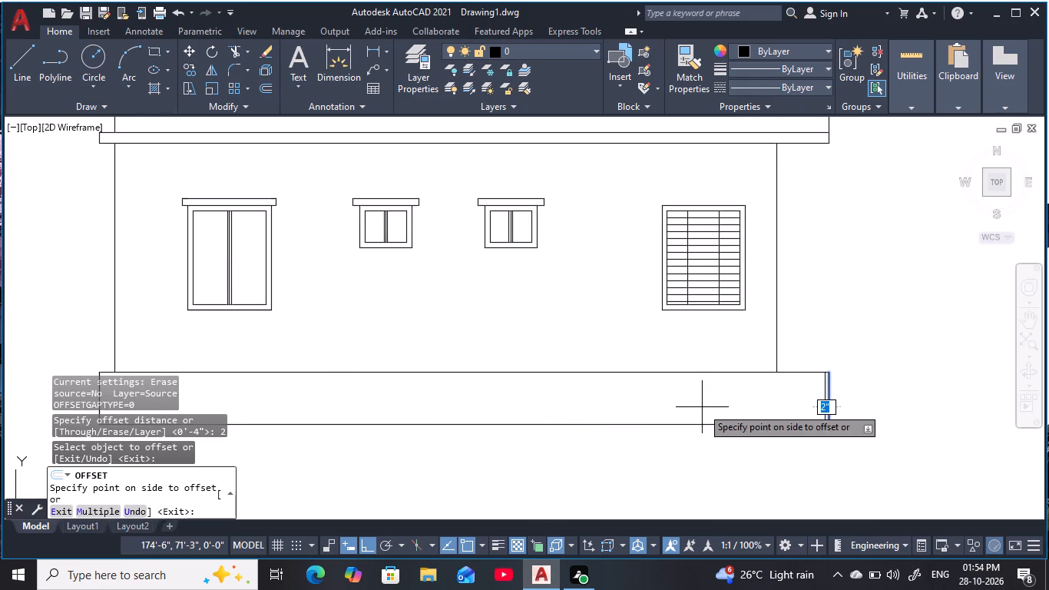
pyautogui.press('m')
pyautogui.press('space')
pyautogui.click(700, 407)
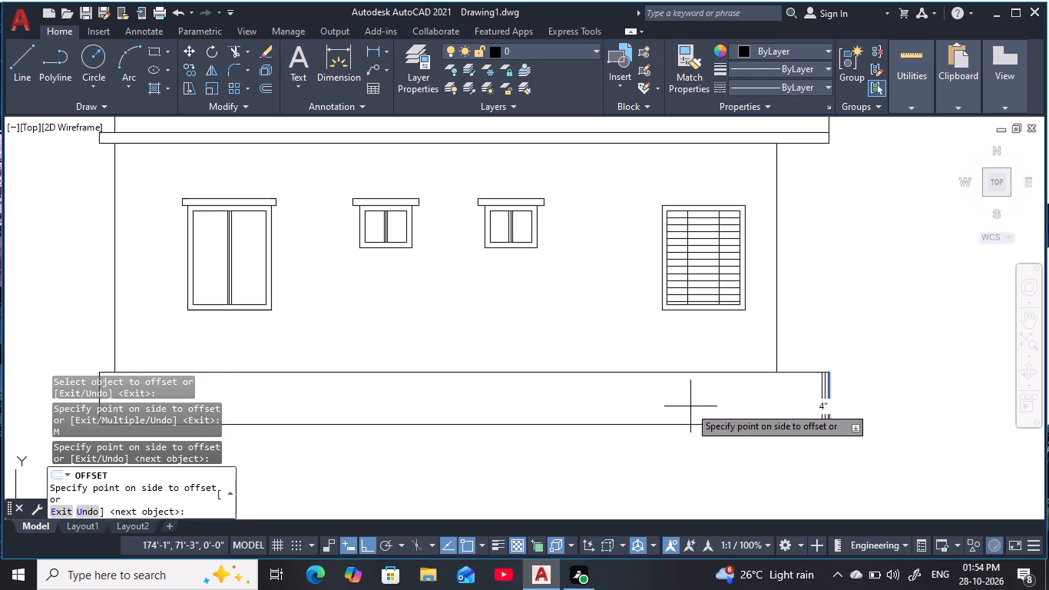
pyautogui.click(658, 406)
pyautogui.moveTo(630, 408); pyautogui.dragTo(601, 409)
pyautogui.moveTo(587, 407); pyautogui.dragTo(565, 409)
pyautogui.click(551, 407)
pyautogui.tripleClick(545, 408)
pyautogui.doubleClick(541, 409)
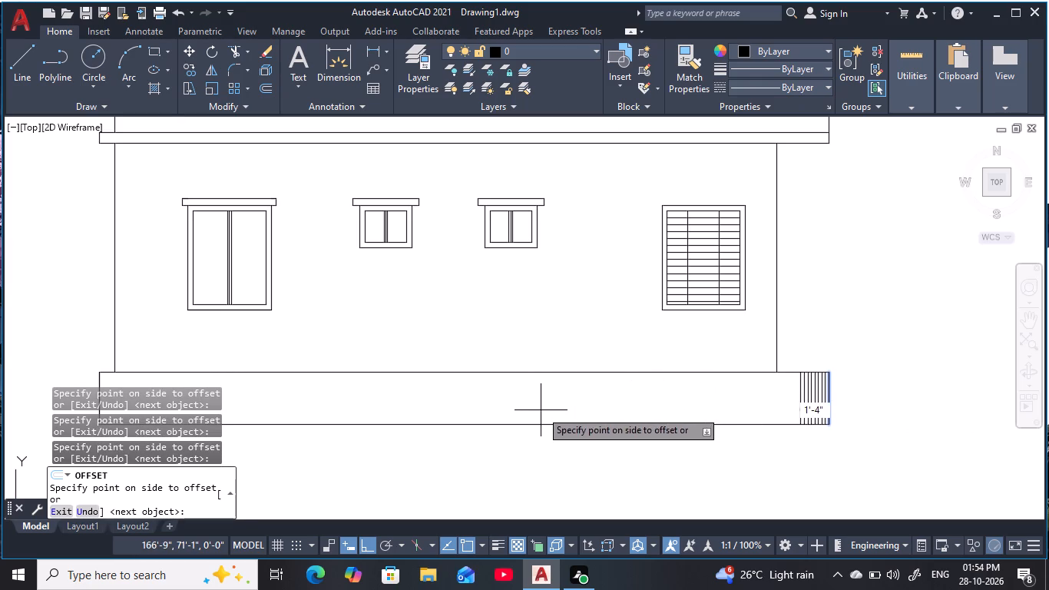
pyautogui.click(525, 413)
pyautogui.click(498, 413)
pyautogui.click(489, 414)
pyautogui.moveTo(455, 414); pyautogui.dragTo(444, 418)
pyautogui.moveTo(419, 413); pyautogui.dragTo(411, 416)
pyautogui.doubleClick(374, 415)
pyautogui.click(353, 417)
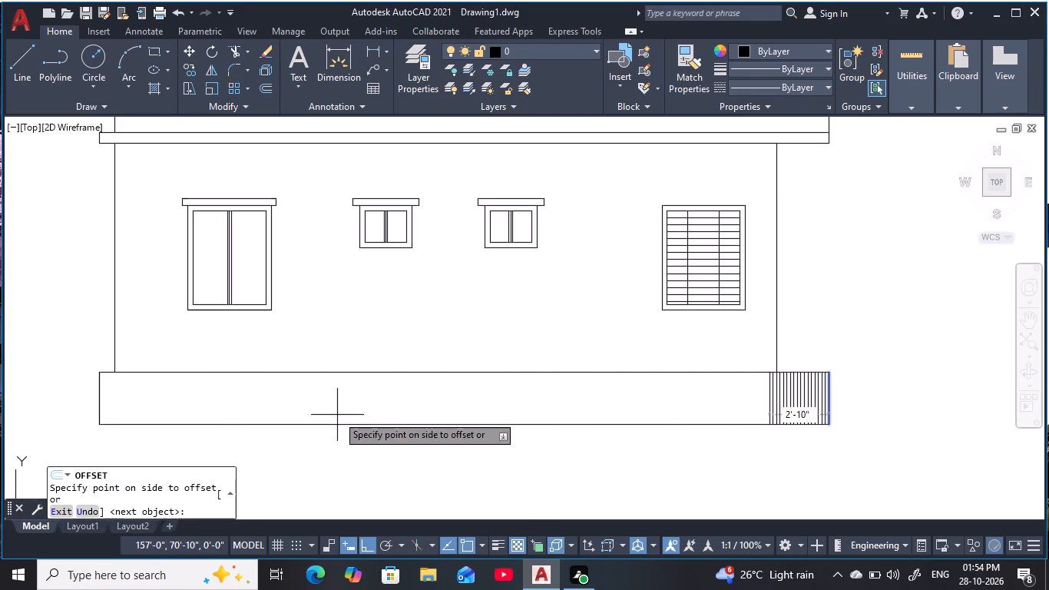
pyautogui.doubleClick(336, 415)
pyautogui.tripleClick(329, 413)
pyautogui.tripleClick(326, 412)
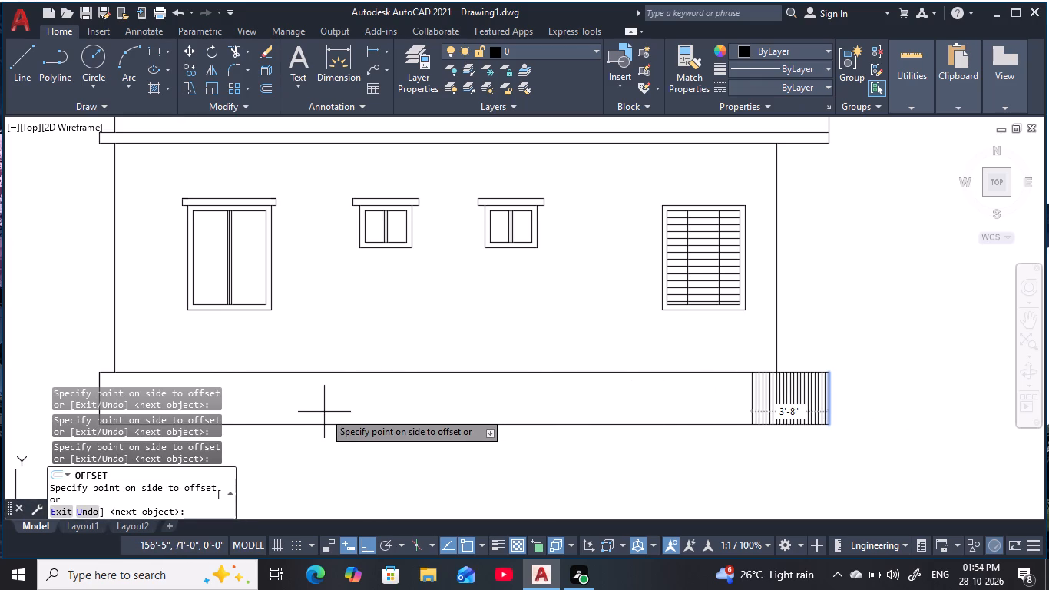
pyautogui.click(323, 412)
pyautogui.click(316, 401)
pyautogui.click(311, 396)
pyautogui.tripleClick(304, 391)
pyautogui.doubleClick(302, 389)
pyautogui.click(293, 388)
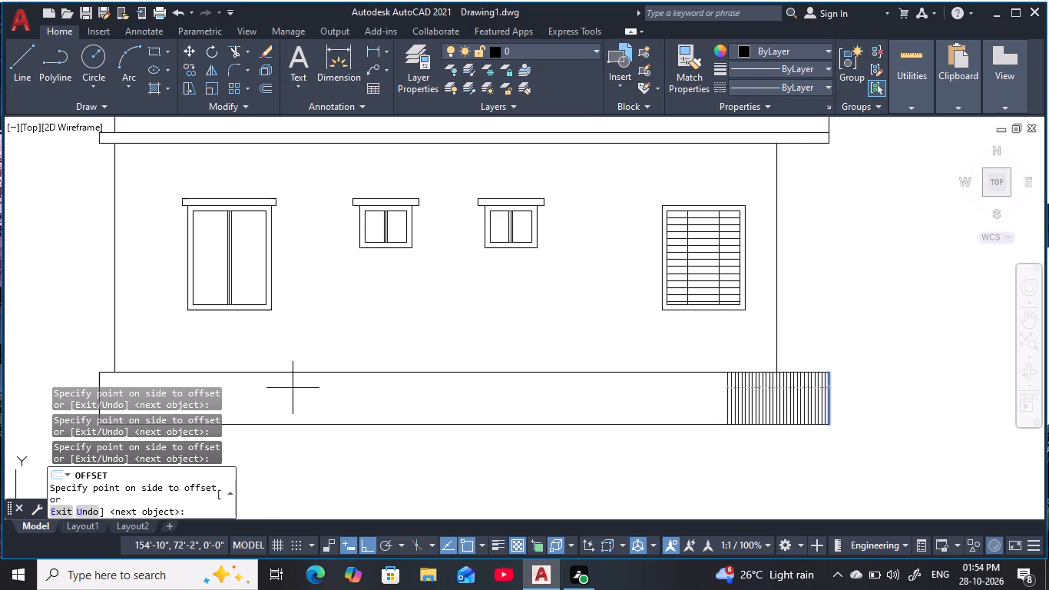
pyautogui.click(288, 387)
pyautogui.click(267, 386)
pyautogui.click(255, 386)
pyautogui.doubleClick(247, 384)
pyautogui.tripleClick(243, 385)
pyautogui.tripleClick(241, 385)
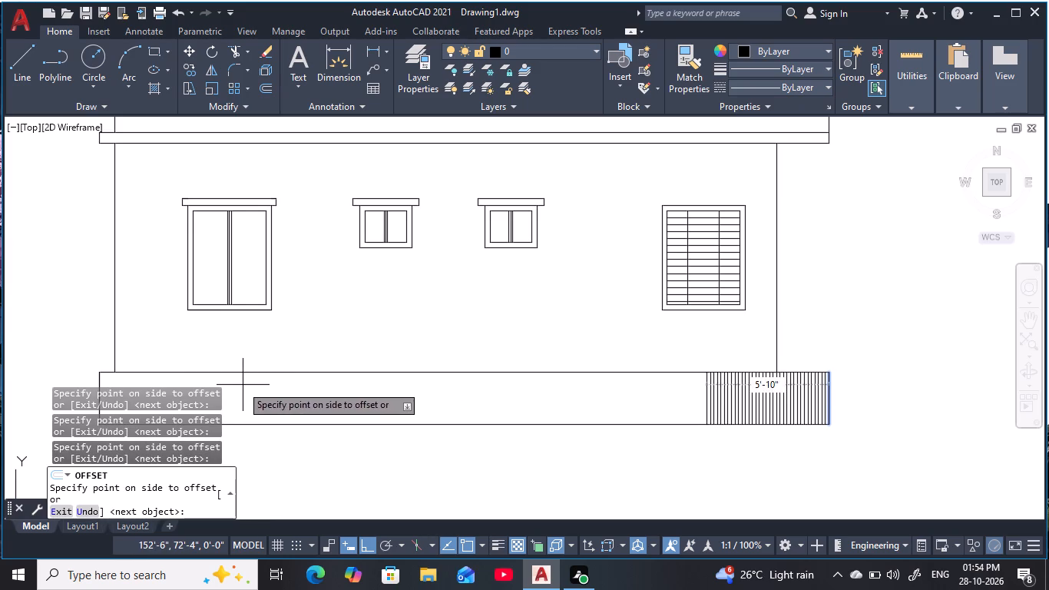
pyautogui.tripleClick(241, 385)
pyautogui.doubleClick(241, 385)
pyautogui.moveTo(241, 386); pyautogui.dragTo(266, 386)
pyautogui.tripleClick(266, 386)
pyautogui.tripleClick(266, 386)
pyautogui.tripleClick(266, 386)
pyautogui.tripleClick(266, 386)
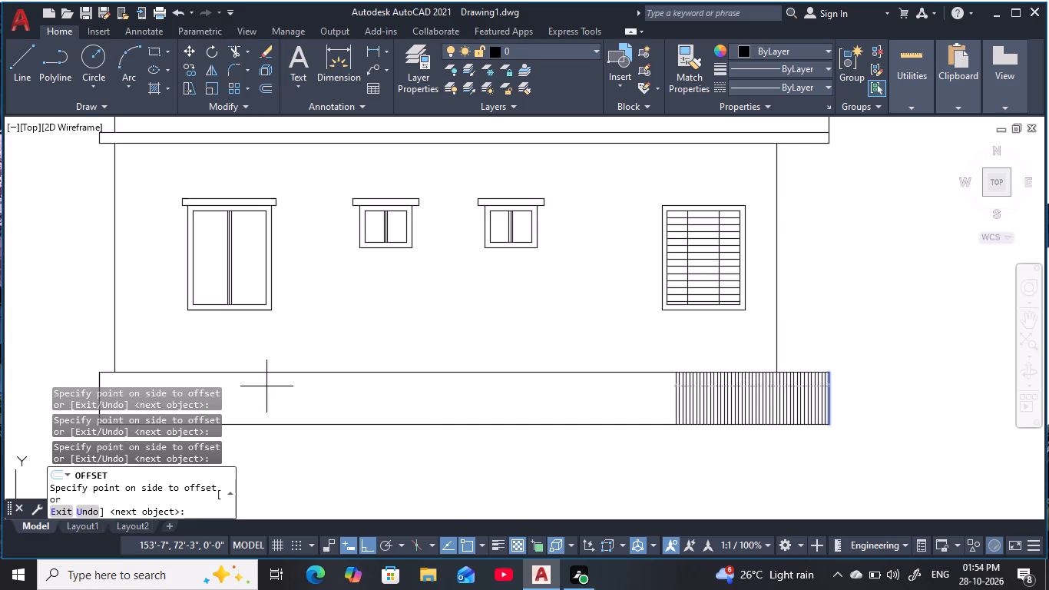
pyautogui.tripleClick(266, 386)
pyautogui.tripleClick(267, 386)
pyautogui.tripleClick(267, 386)
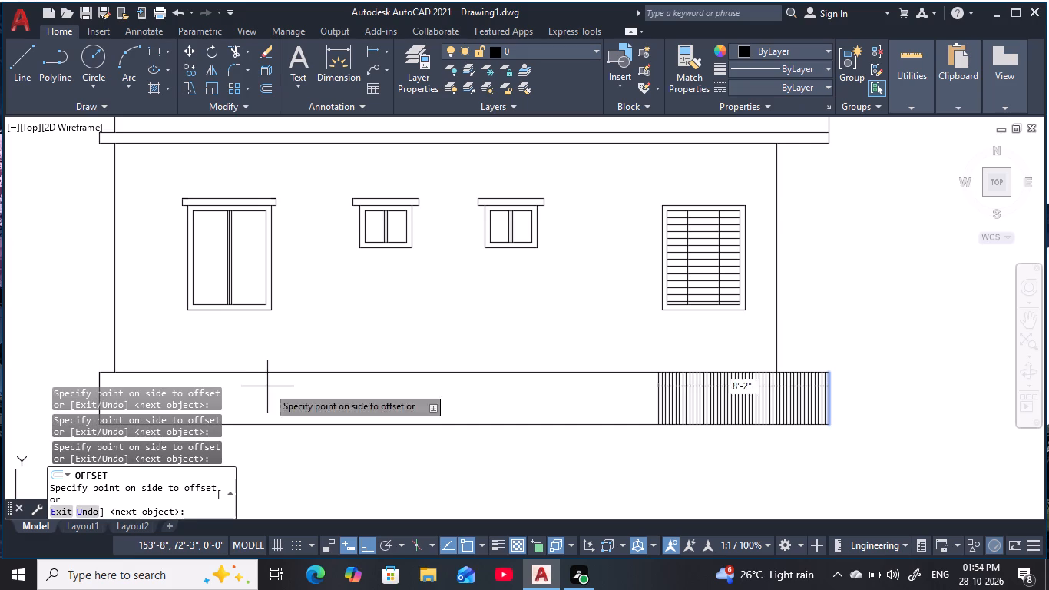
pyautogui.tripleClick(266, 386)
pyautogui.tripleClick(266, 386)
pyautogui.tripleClick(267, 386)
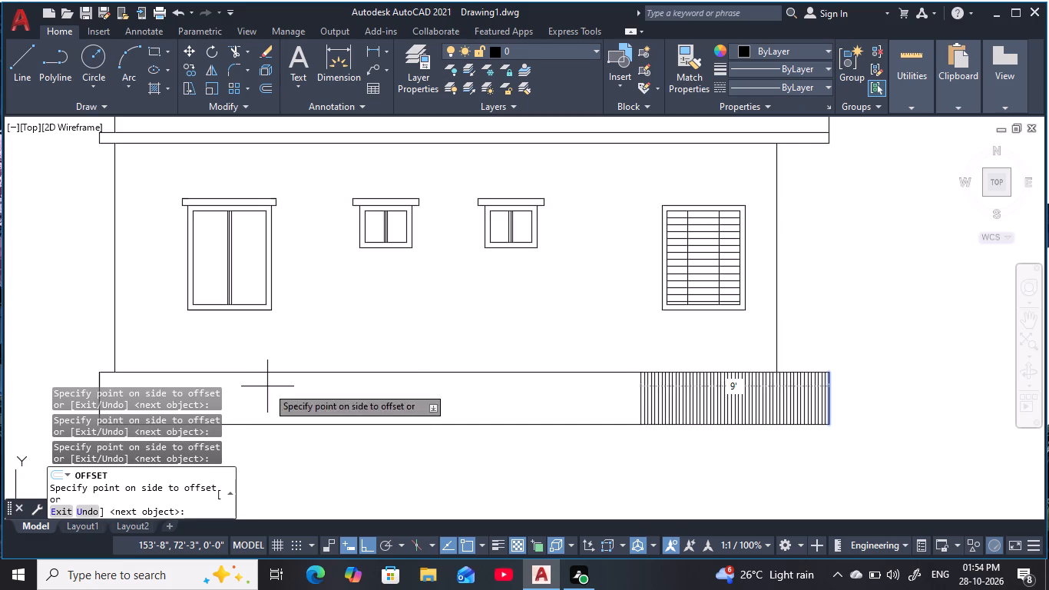
pyautogui.tripleClick(267, 386)
pyautogui.tripleClick(269, 386)
pyautogui.tripleClick(266, 386)
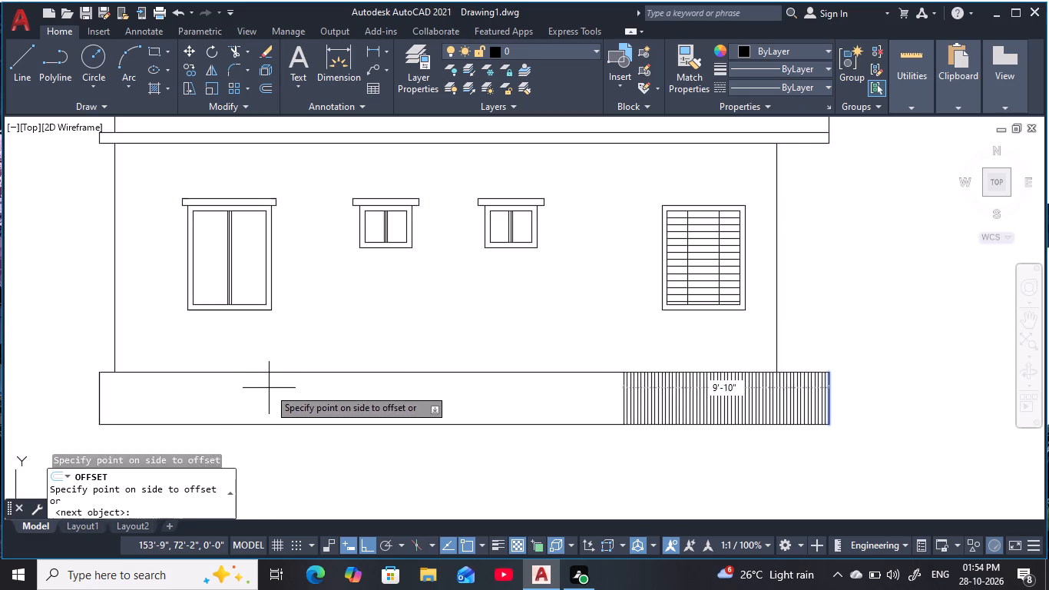
pyautogui.doubleClick(269, 388)
pyautogui.tripleClick(266, 396)
pyautogui.tripleClick(263, 399)
pyautogui.click(263, 399)
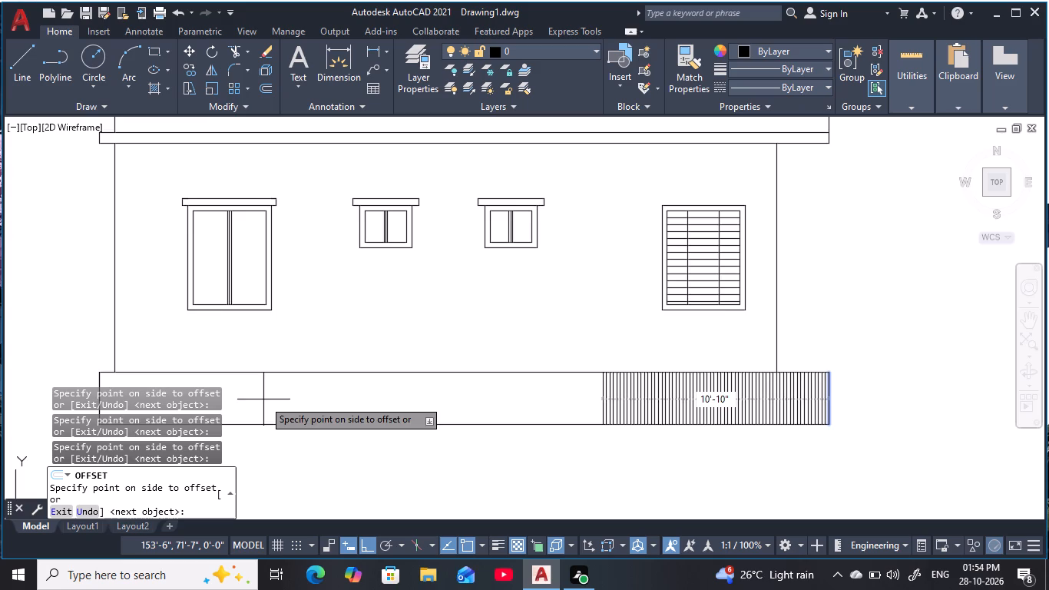
pyautogui.moveTo(263, 405); pyautogui.dragTo(402, 399, button='middle')
pyautogui.tripleClick(405, 396)
pyautogui.click(376, 393)
pyautogui.click(362, 392)
pyautogui.click(357, 391)
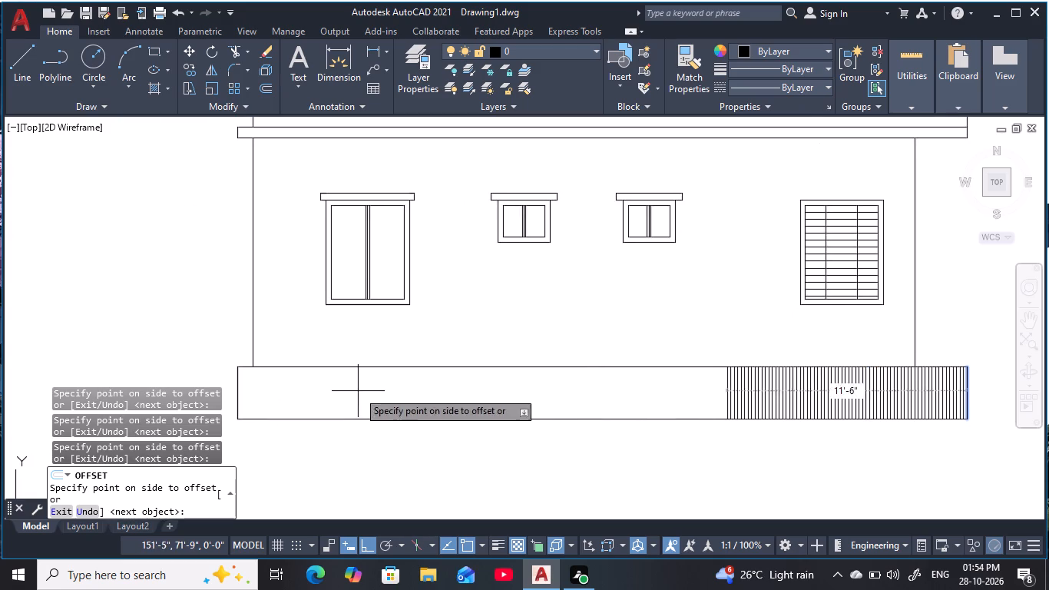
pyautogui.click(352, 391)
pyautogui.doubleClick(334, 388)
pyautogui.click(327, 388)
pyautogui.click(317, 387)
pyautogui.doubleClick(293, 387)
pyautogui.tripleClick(275, 383)
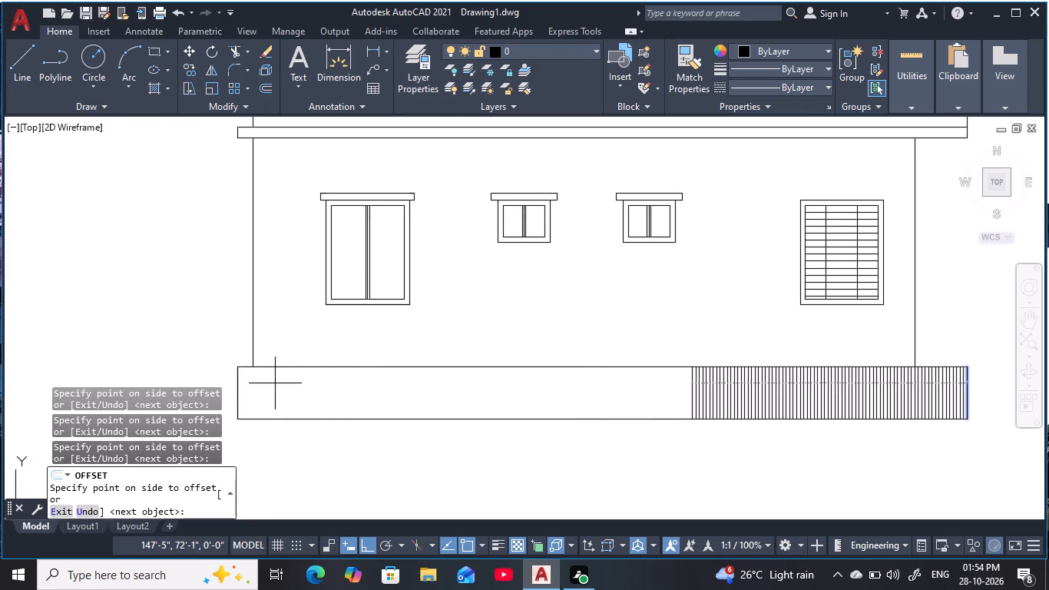
pyautogui.tripleClick(273, 384)
pyautogui.moveTo(293, 393); pyautogui.dragTo(427, 385, button='middle')
pyautogui.click(415, 381)
pyautogui.click(389, 379)
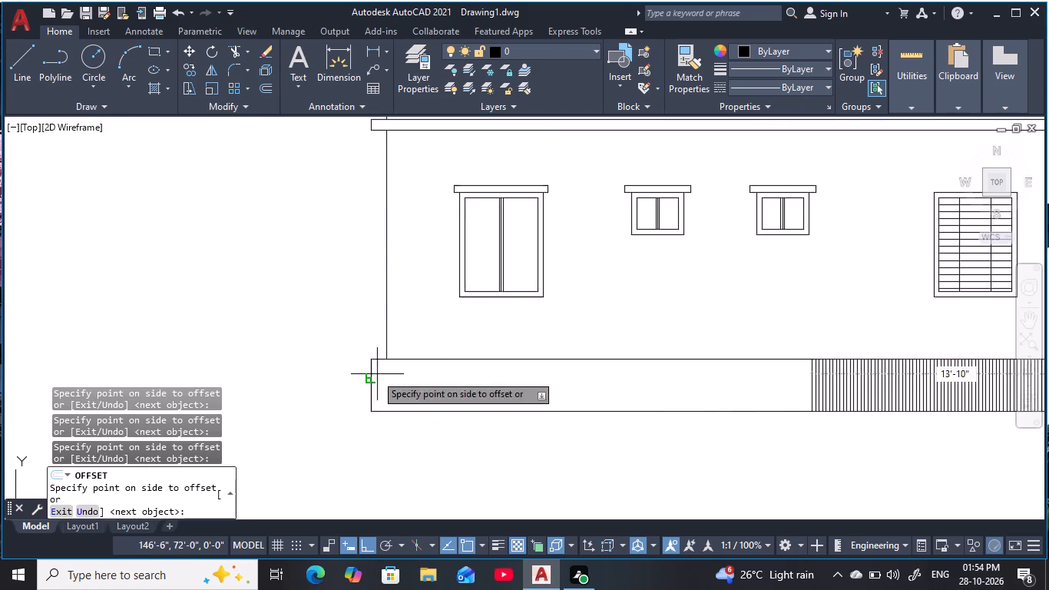
pyautogui.click(375, 374)
pyautogui.click(366, 374)
pyautogui.doubleClick(358, 375)
pyautogui.click(347, 376)
pyautogui.click(342, 376)
pyautogui.doubleClick(327, 378)
pyautogui.tripleClick(322, 378)
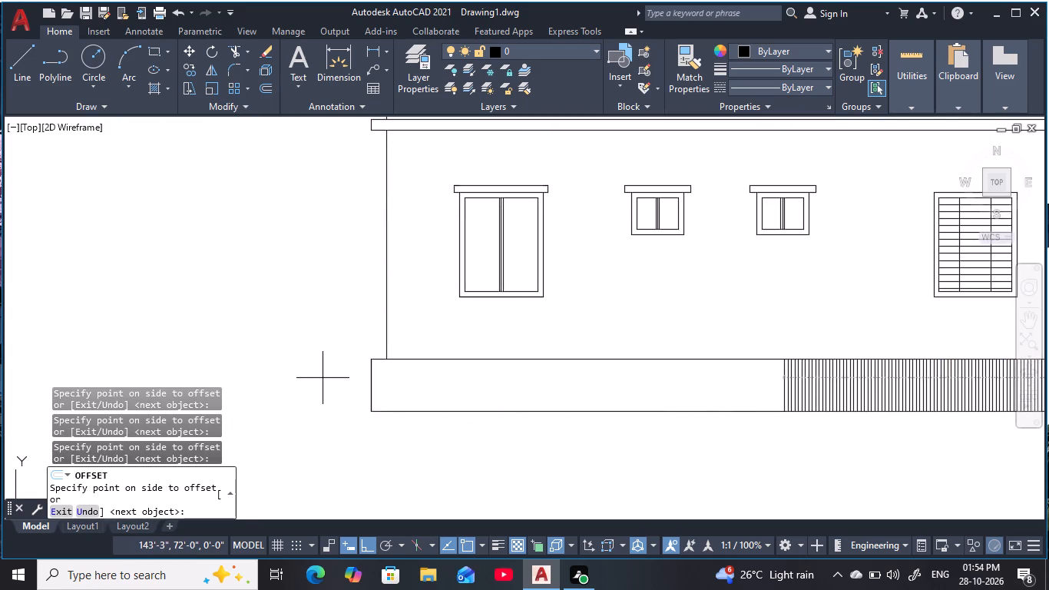
pyautogui.tripleClick(323, 378)
pyautogui.tripleClick(328, 380)
pyautogui.tripleClick(330, 381)
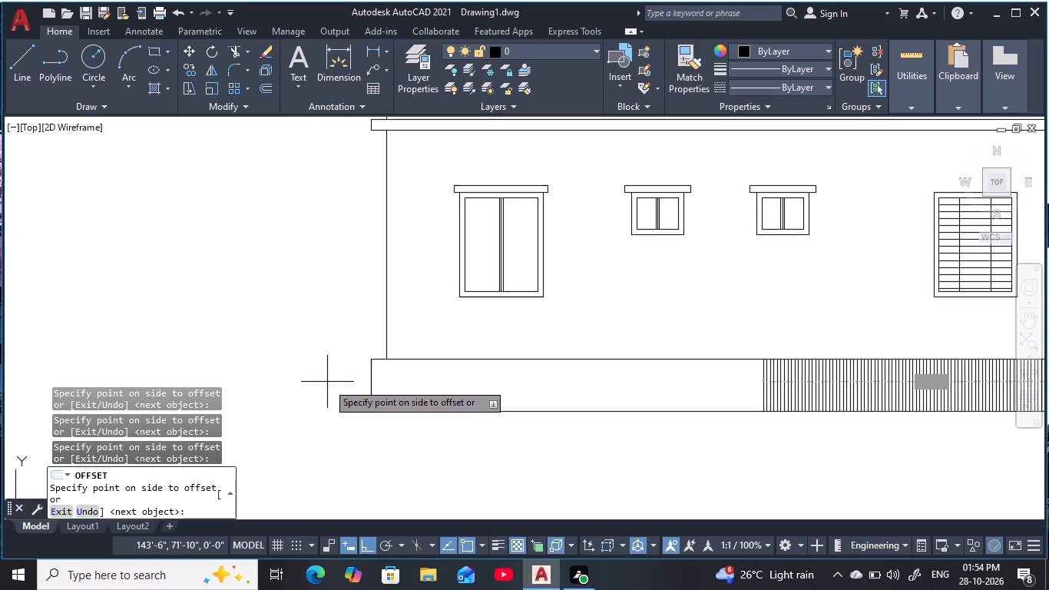
pyautogui.click(321, 382)
pyautogui.click(305, 383)
pyautogui.click(299, 382)
pyautogui.click(293, 382)
pyautogui.moveTo(307, 386); pyautogui.dragTo(419, 381, button='middle')
pyautogui.click(420, 380)
pyautogui.click(393, 373)
pyautogui.click(382, 373)
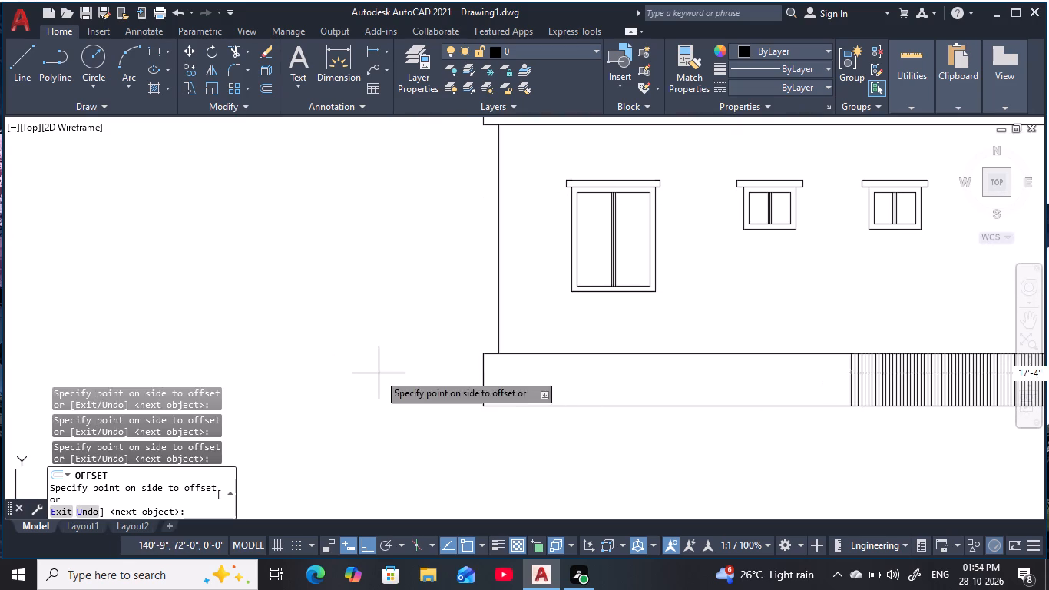
pyautogui.click(371, 371)
pyautogui.click(328, 367)
pyautogui.moveTo(334, 373); pyautogui.dragTo(356, 371)
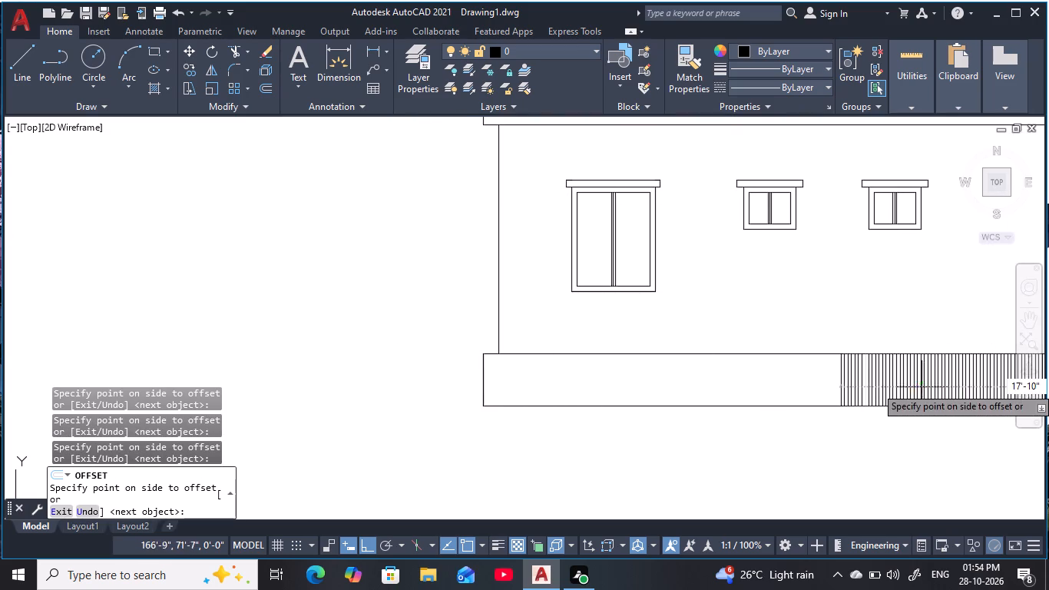
pyautogui.scroll(5, 889, 378)
pyautogui.scroll(-5, 785, 381)
pyautogui.click(476, 392)
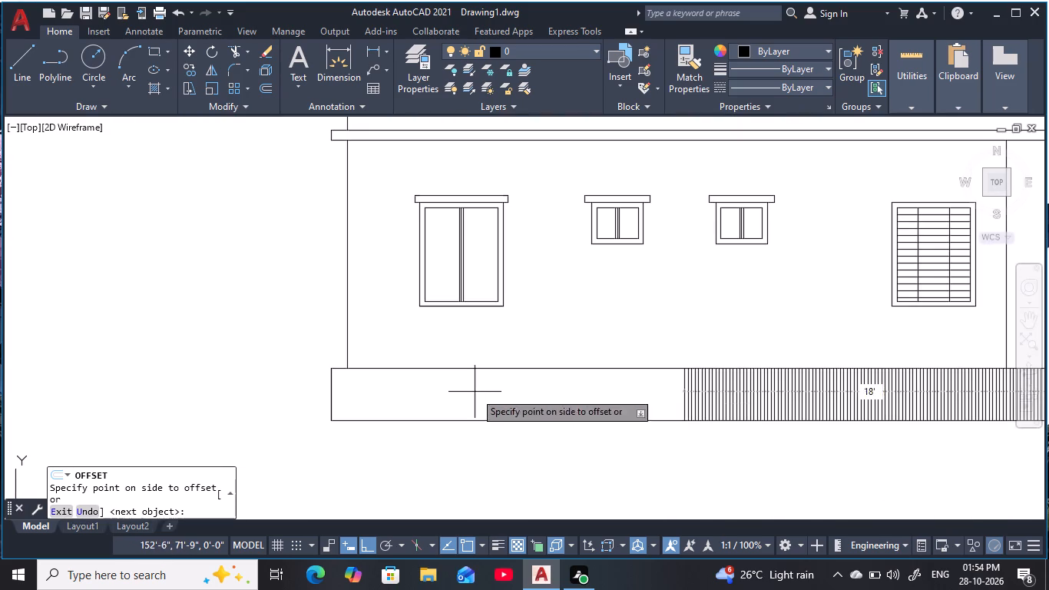
pyautogui.click(472, 392)
pyautogui.click(456, 395)
pyautogui.click(443, 396)
pyautogui.click(435, 397)
pyautogui.tripleClick(429, 398)
pyautogui.click(428, 398)
pyautogui.tripleClick(425, 398)
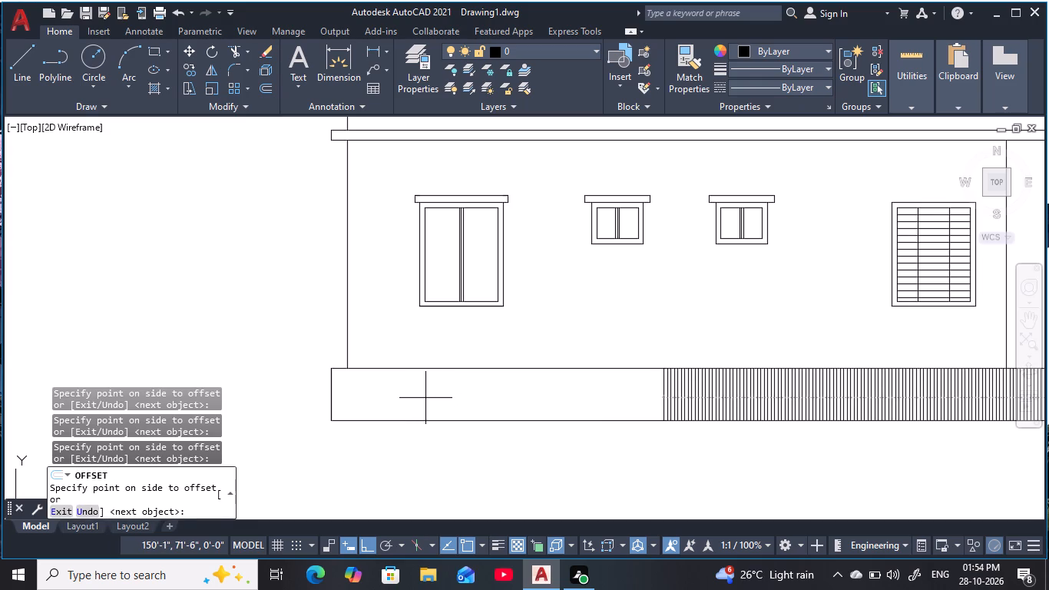
pyautogui.tripleClick(425, 398)
pyautogui.doubleClick(431, 400)
pyautogui.click(440, 408)
pyautogui.tripleClick(446, 416)
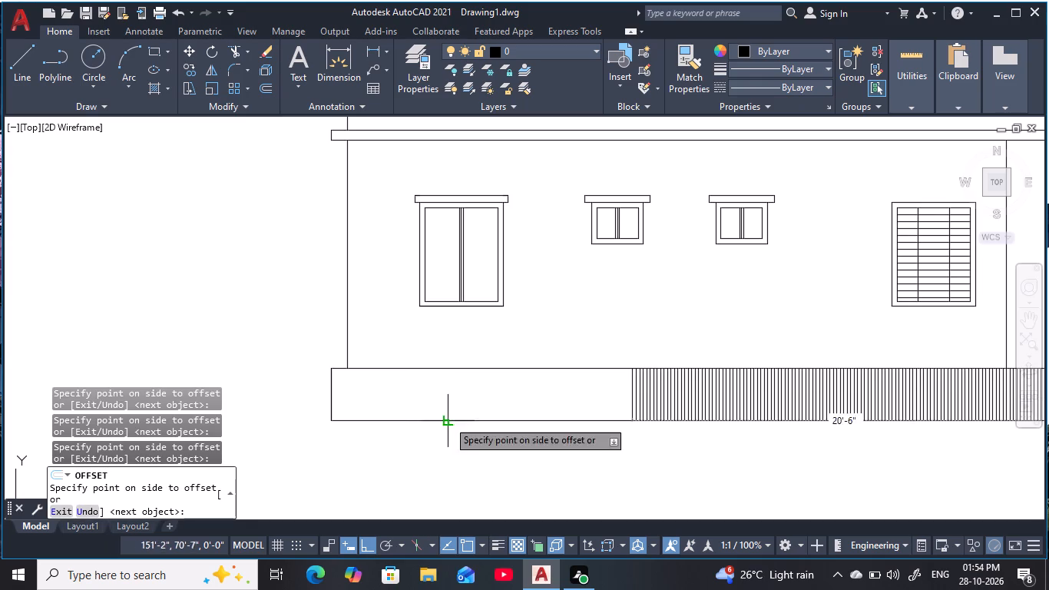
pyautogui.tripleClick(456, 440)
pyautogui.click(458, 446)
pyautogui.click(465, 458)
pyautogui.click(468, 465)
pyautogui.click(479, 486)
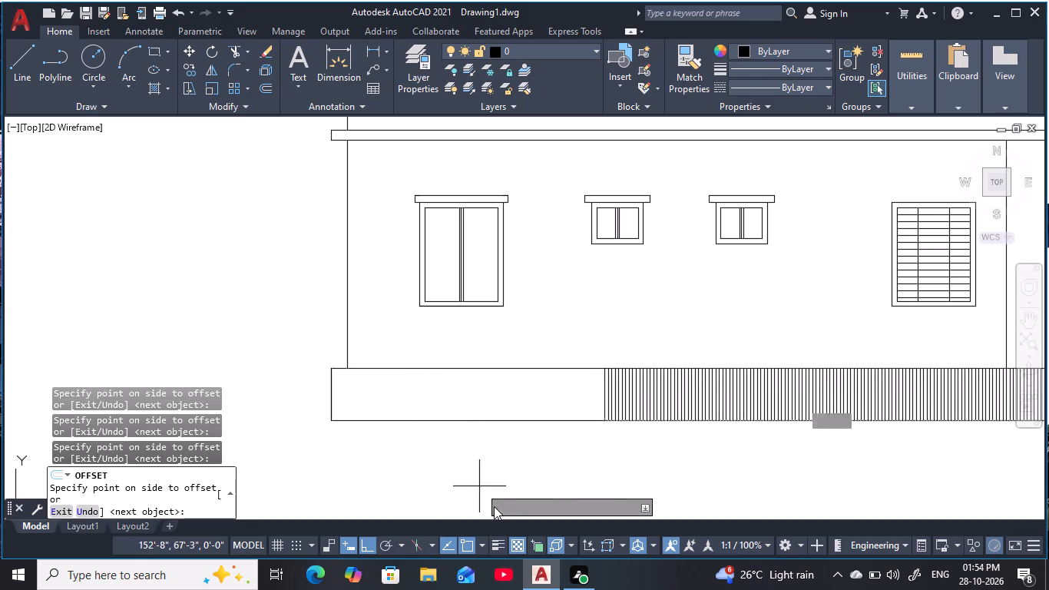
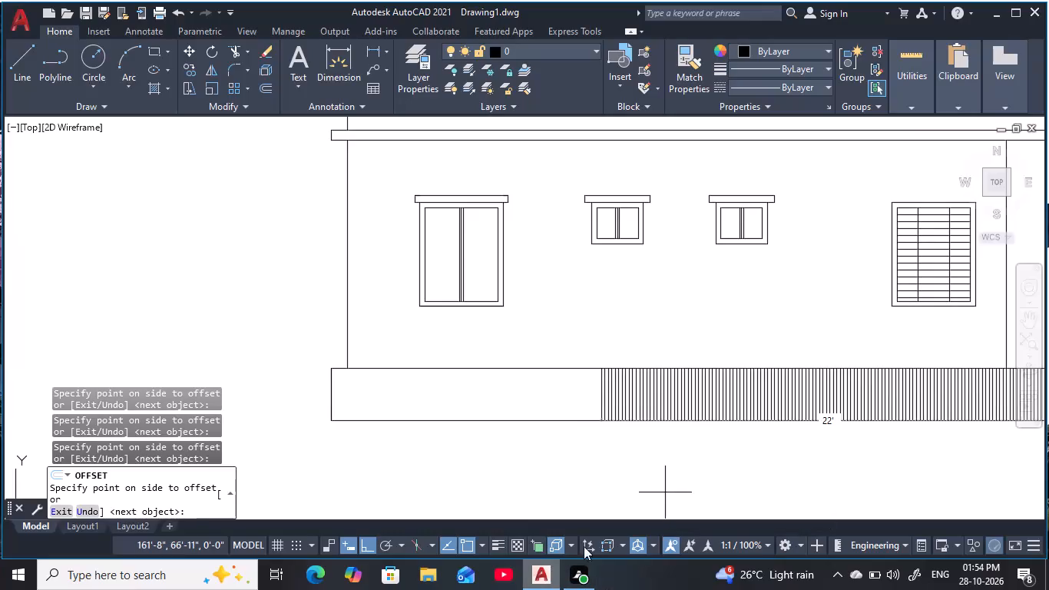
# Continue the repeated 2" offsets of the plinth's vertical line toward the left until the lines fill the plinth to its left edge.
pyautogui.tripleClick(420, 382)
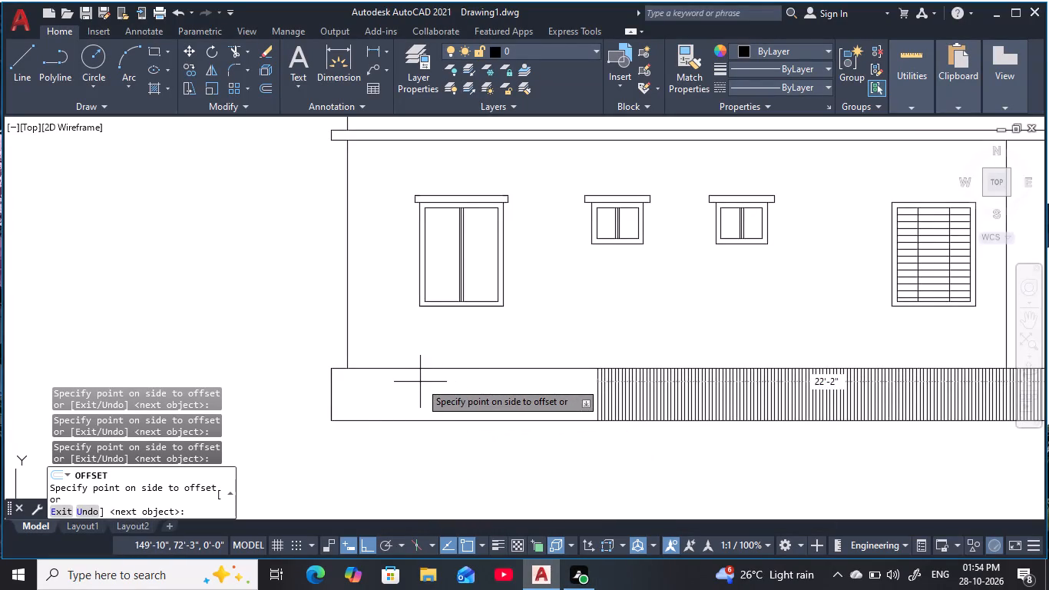
pyautogui.tripleClick(420, 382)
pyautogui.tripleClick(422, 382)
pyautogui.click(419, 384)
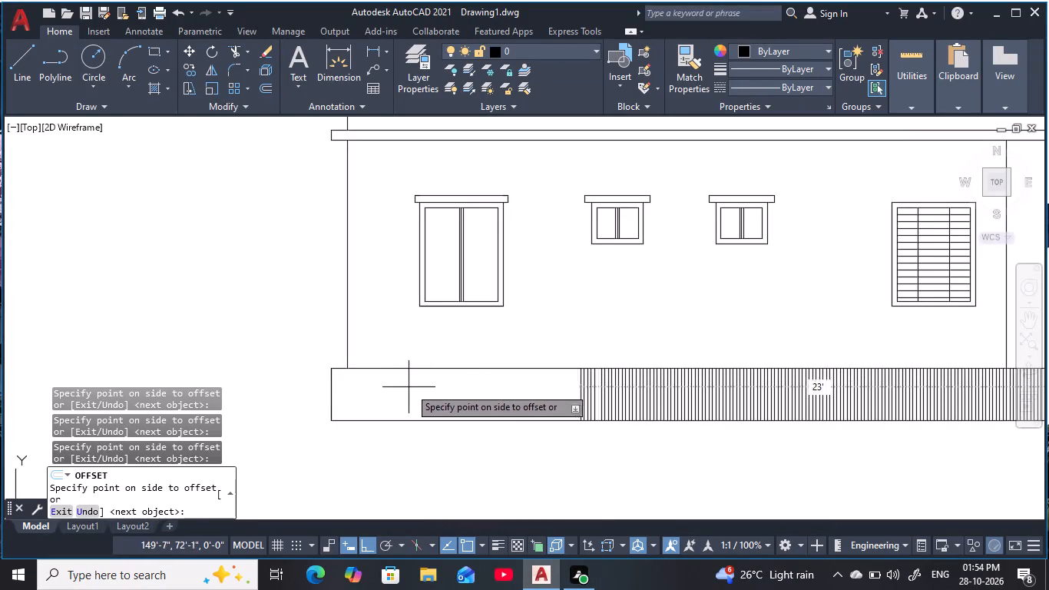
pyautogui.click(408, 388)
pyautogui.click(399, 390)
pyautogui.click(392, 391)
pyautogui.tripleClick(380, 392)
pyautogui.tripleClick(379, 392)
pyautogui.tripleClick(379, 392)
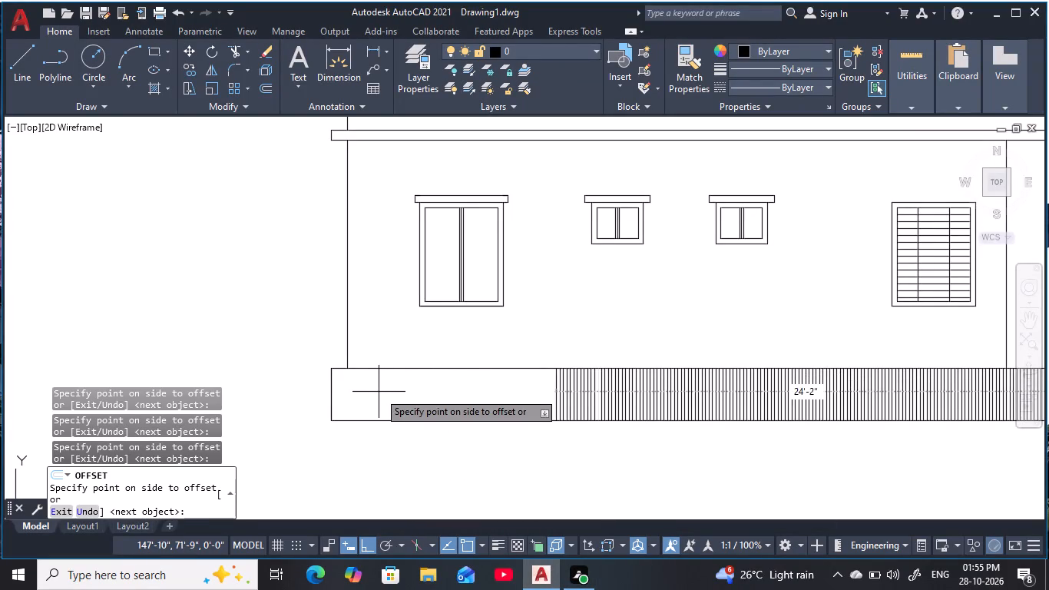
pyautogui.tripleClick(379, 392)
pyautogui.tripleClick(378, 392)
pyautogui.tripleClick(376, 391)
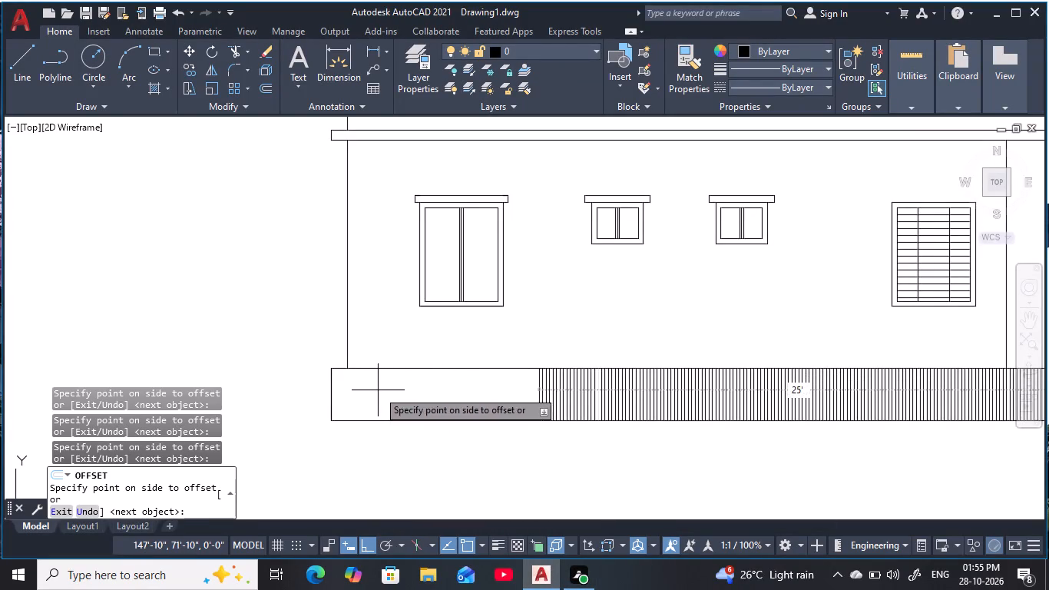
pyautogui.tripleClick(378, 390)
pyautogui.tripleClick(378, 389)
pyautogui.tripleClick(378, 389)
pyautogui.tripleClick(379, 389)
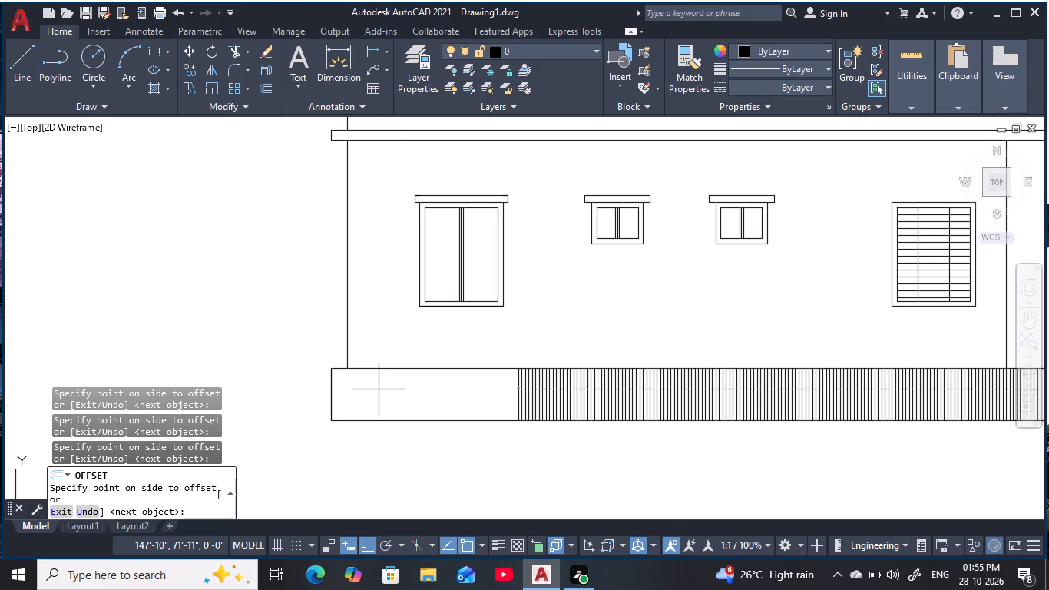
pyautogui.tripleClick(381, 389)
pyautogui.tripleClick(382, 389)
pyautogui.tripleClick(383, 389)
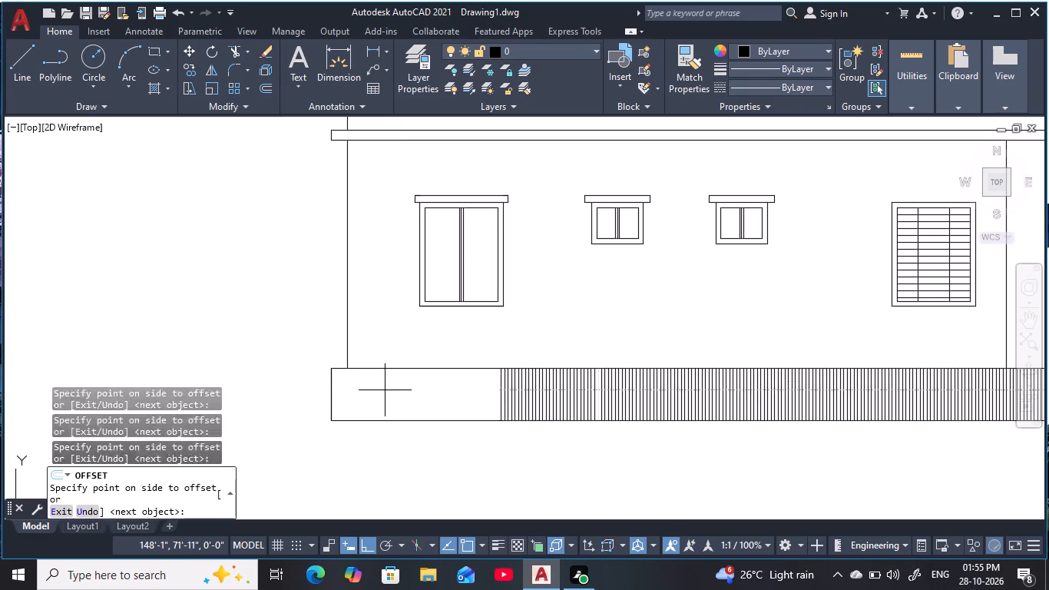
pyautogui.tripleClick(385, 390)
pyautogui.tripleClick(386, 389)
pyautogui.tripleClick(387, 389)
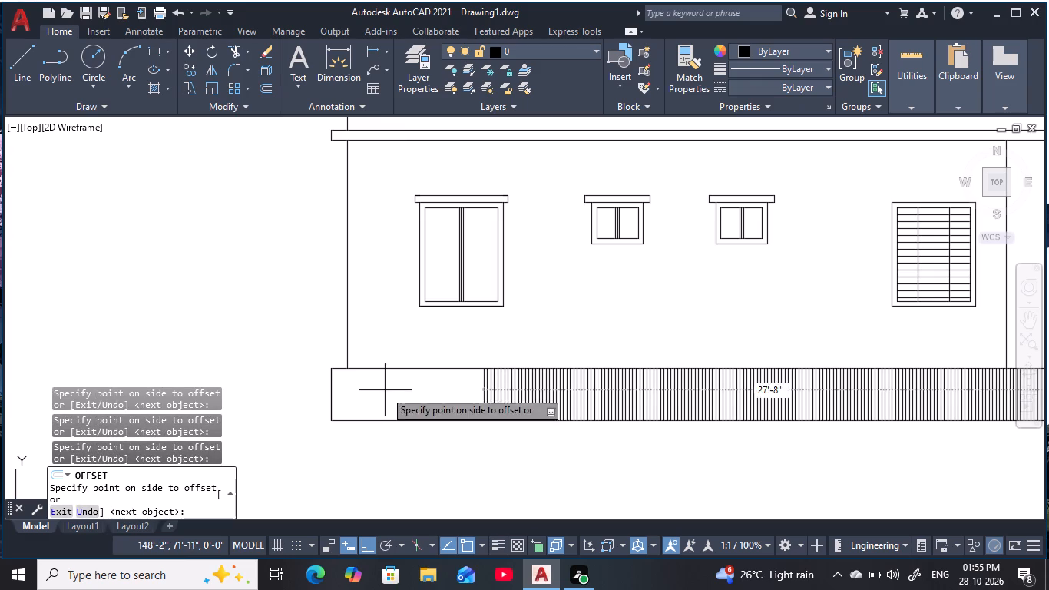
pyautogui.tripleClick(382, 393)
pyautogui.tripleClick(384, 393)
pyautogui.tripleClick(386, 393)
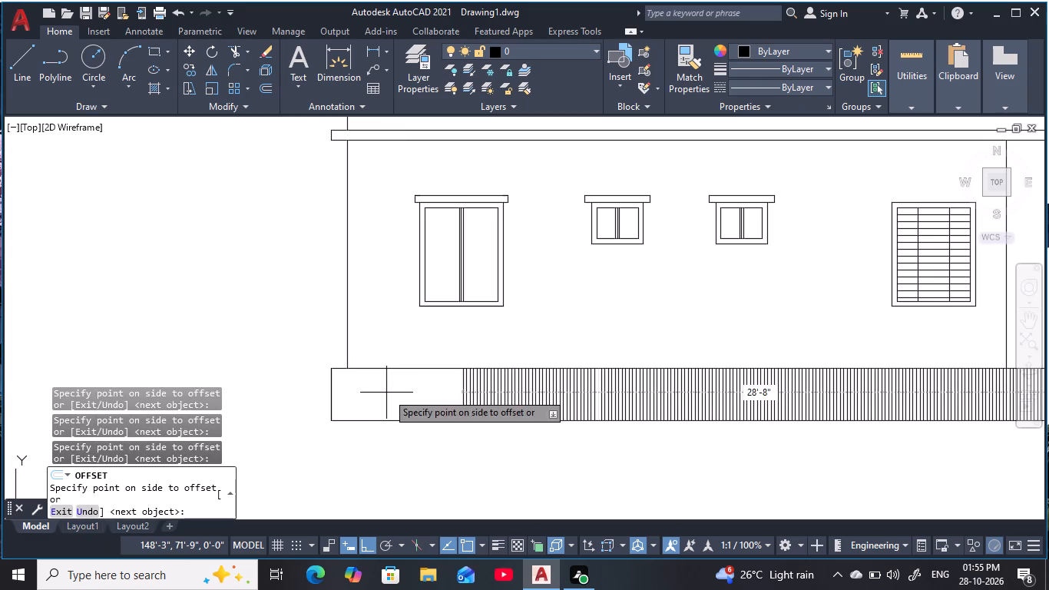
pyautogui.tripleClick(387, 393)
pyautogui.tripleClick(387, 393)
pyautogui.tripleClick(385, 393)
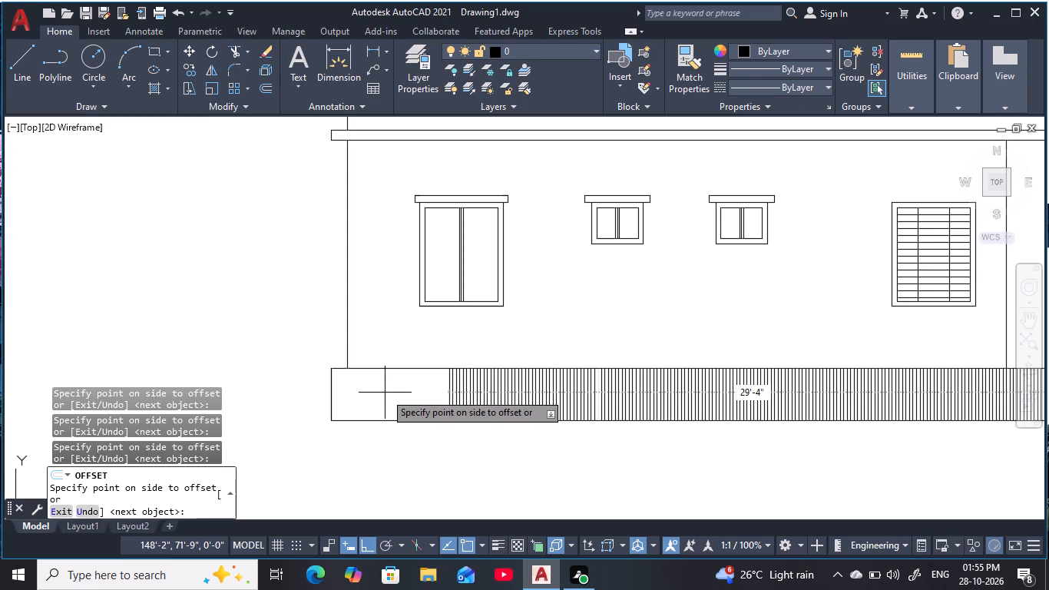
pyautogui.tripleClick(385, 393)
pyautogui.tripleClick(383, 391)
pyautogui.tripleClick(383, 392)
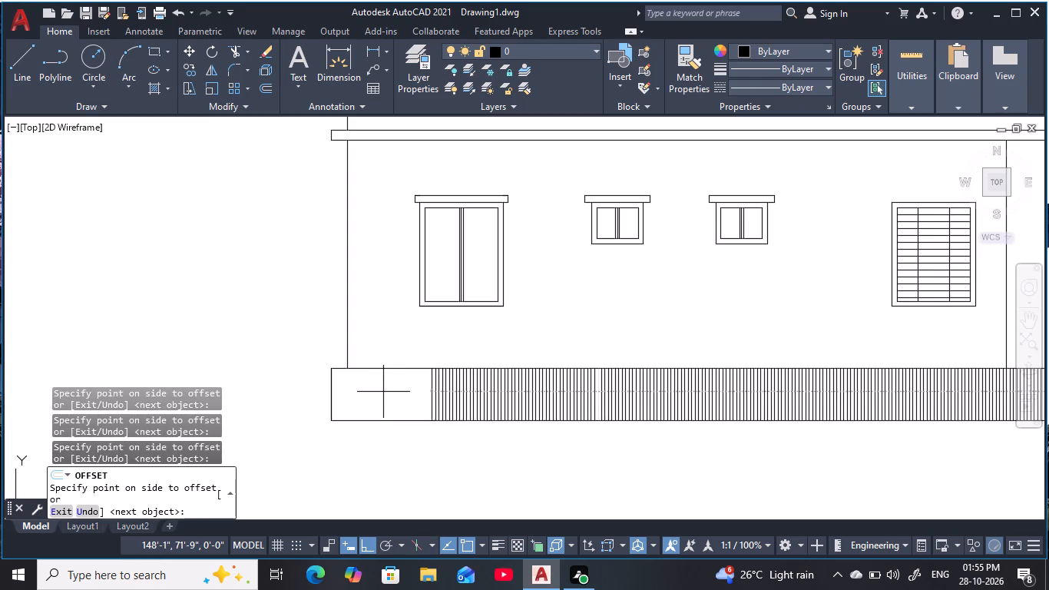
pyautogui.tripleClick(383, 391)
pyautogui.tripleClick(384, 390)
pyautogui.tripleClick(385, 390)
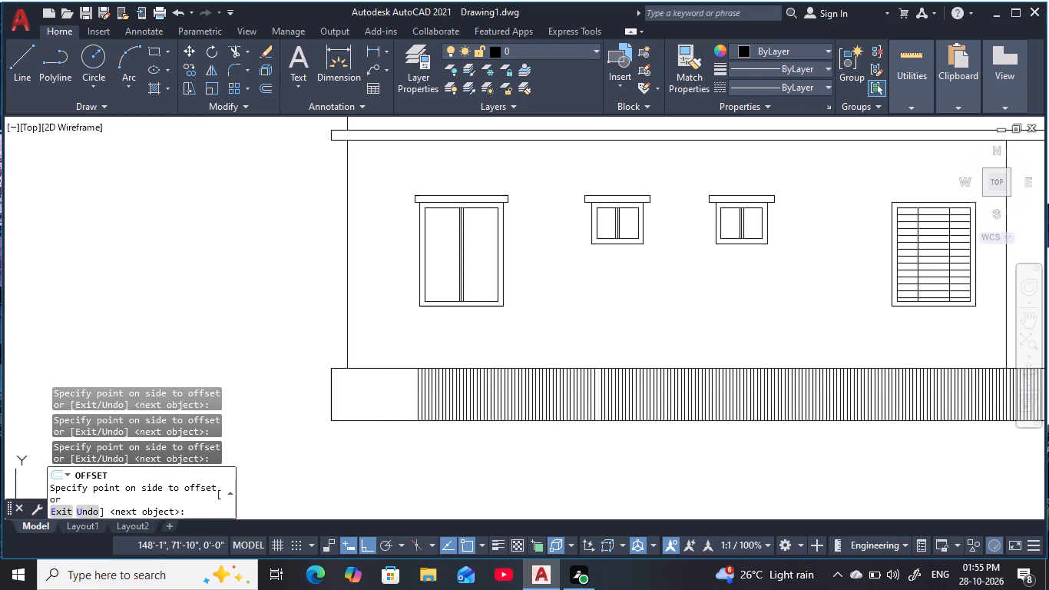
pyautogui.tripleClick(384, 390)
pyautogui.tripleClick(384, 390)
pyautogui.tripleClick(383, 388)
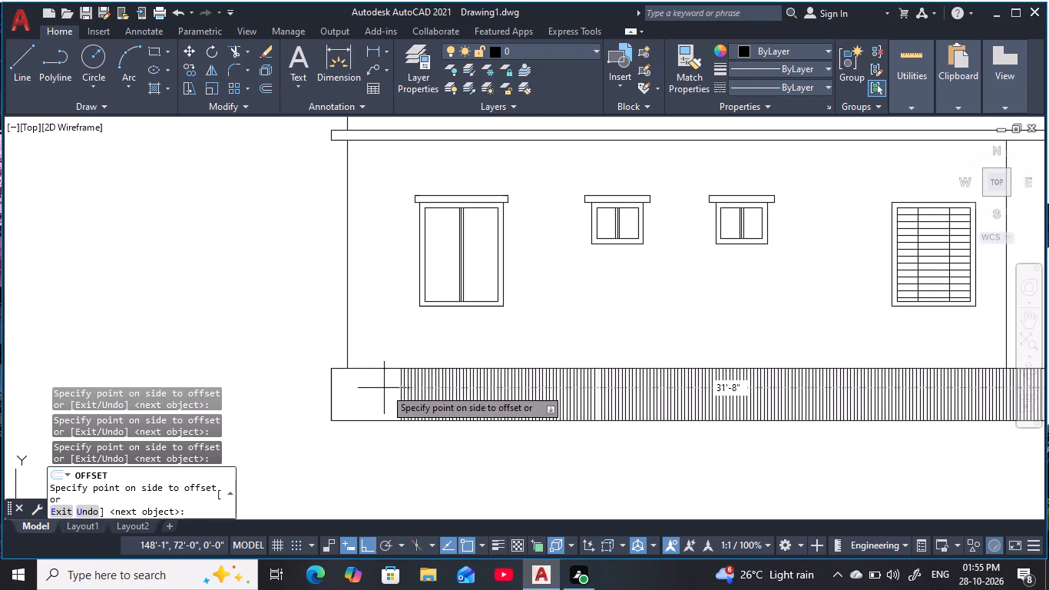
pyautogui.tripleClick(385, 388)
pyautogui.tripleClick(383, 388)
pyautogui.tripleClick(383, 388)
pyautogui.tripleClick(384, 388)
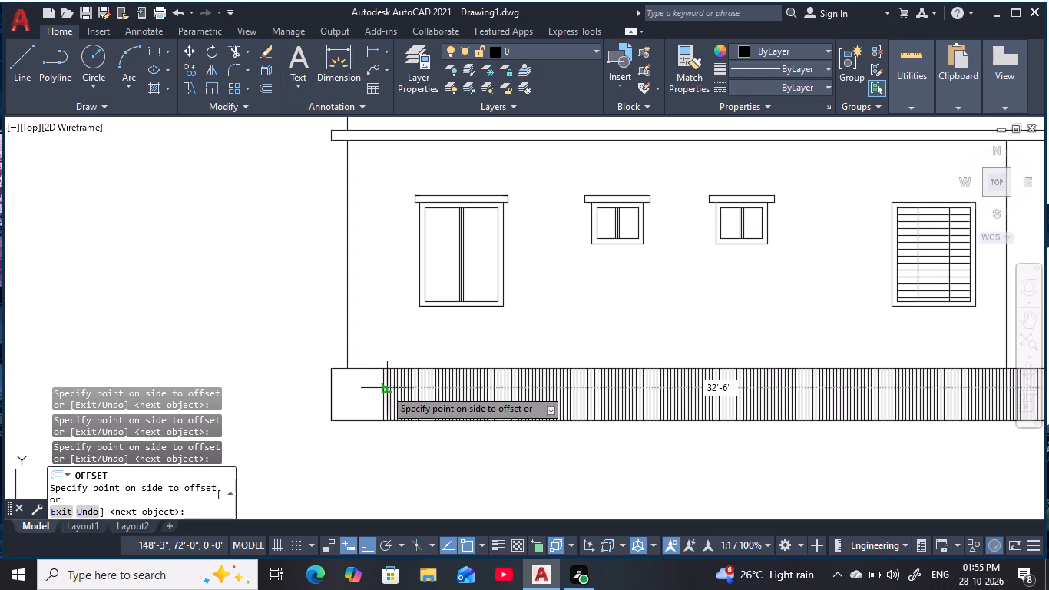
pyautogui.click(379, 391)
pyautogui.click(371, 395)
pyautogui.moveTo(361, 397); pyautogui.dragTo(350, 401)
pyautogui.click(339, 401)
pyautogui.doubleClick(327, 400)
pyautogui.moveTo(315, 399); pyautogui.dragTo(308, 401)
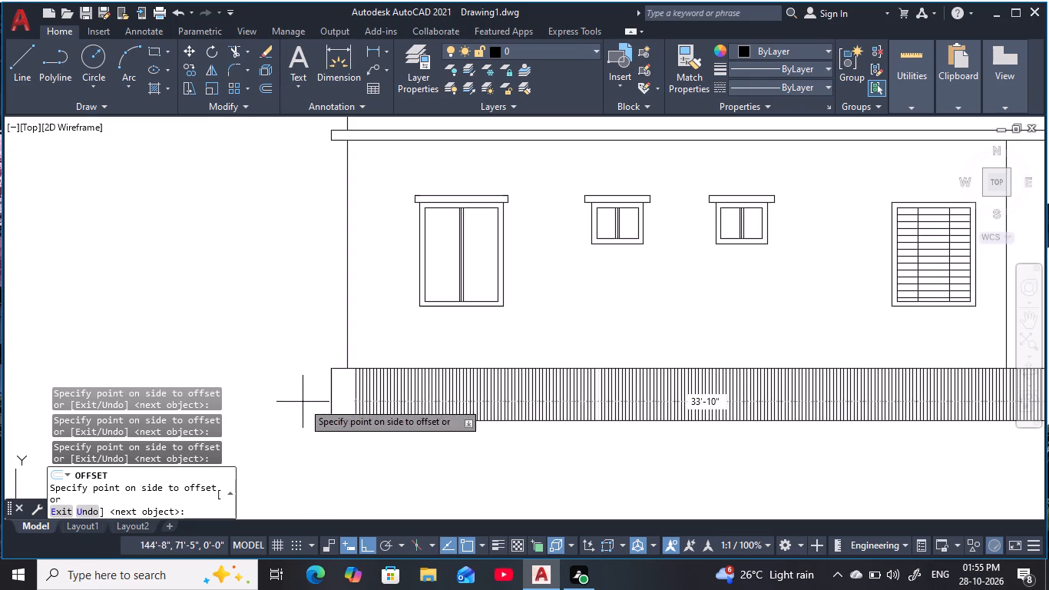
pyautogui.tripleClick(283, 399)
pyautogui.tripleClick(282, 398)
pyautogui.tripleClick(283, 396)
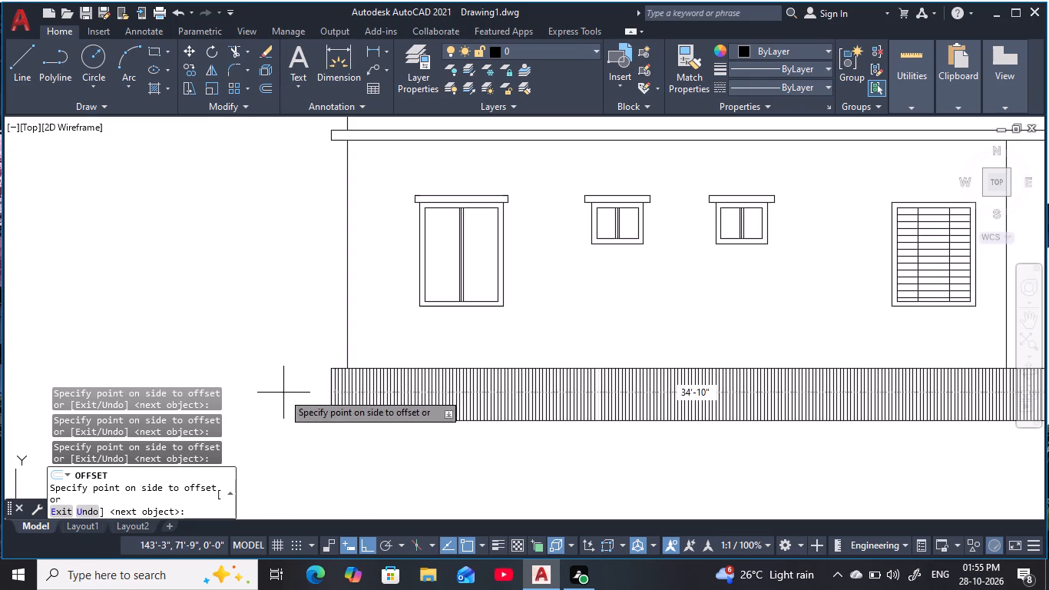
pyautogui.click(285, 393)
pyautogui.doubleClick(283, 393)
pyautogui.press('Escape')
pyautogui.press('Escape')
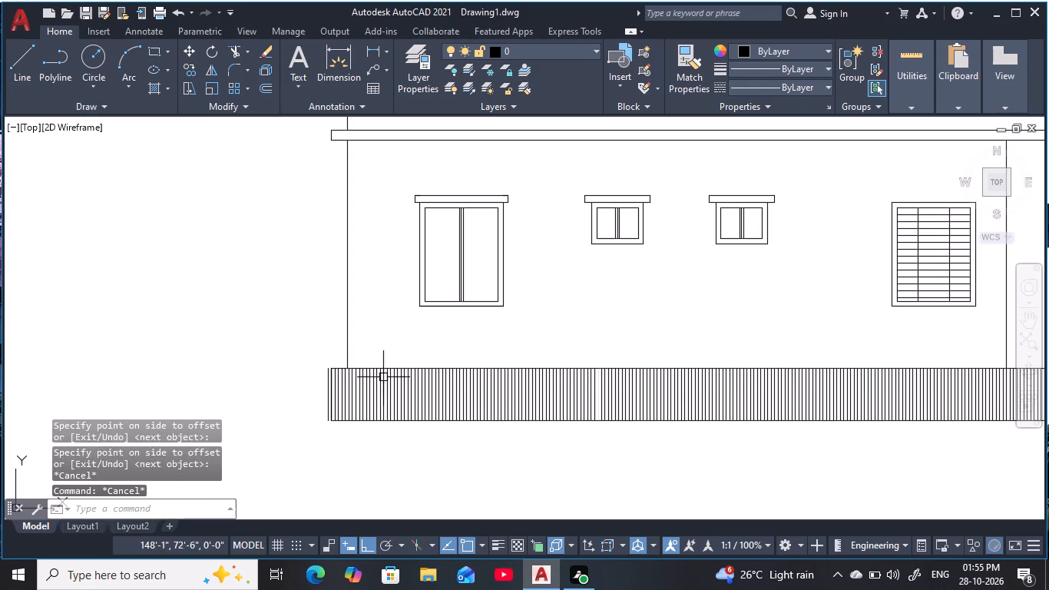
pyautogui.press('Escape')
pyautogui.press('Escape')
pyautogui.press('Escape')
pyautogui.press('Escape')
# Erase the surplus vertical line lying just outside the plinth's left edge.
pyautogui.scroll(3, 329, 411)
pyautogui.press('Escape')
pyautogui.click(331, 396)
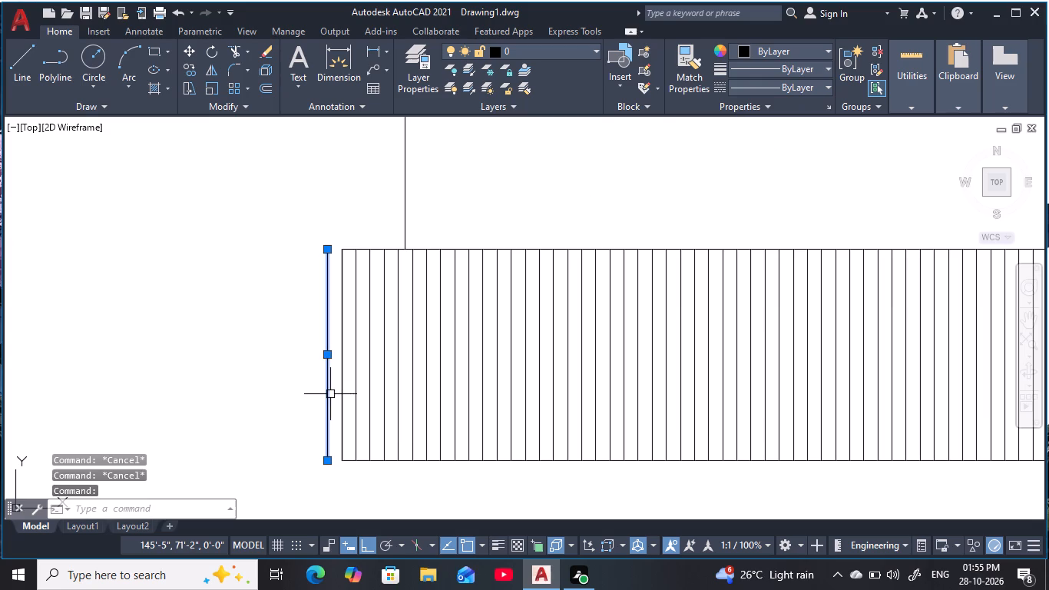
pyautogui.write('E')
pyautogui.press('space')
pyautogui.press('Escape')
# Examine the lined plinth and the whole building elevation up to the rooftop block.
pyautogui.scroll(-2, 432, 400)
pyautogui.moveTo(392, 413); pyautogui.dragTo(265, 410, button='middle')
pyautogui.scroll(-2, 490, 385)
pyautogui.moveTo(523, 390); pyautogui.dragTo(281, 413, button='middle')
pyautogui.scroll(-1, 301, 412)
pyautogui.scroll(-2, 420, 400)
pyautogui.moveTo(420, 399); pyautogui.dragTo(441, 423, button='middle')
pyautogui.scroll(2, 446, 422)
pyautogui.press('Escape')
pyautogui.moveTo(461, 418); pyautogui.dragTo(508, 427, button='middle')
pyautogui.press('Escape')
pyautogui.press('Escape')
pyautogui.press('Escape')
pyautogui.moveTo(515, 420); pyautogui.dragTo(518, 454, button='middle')
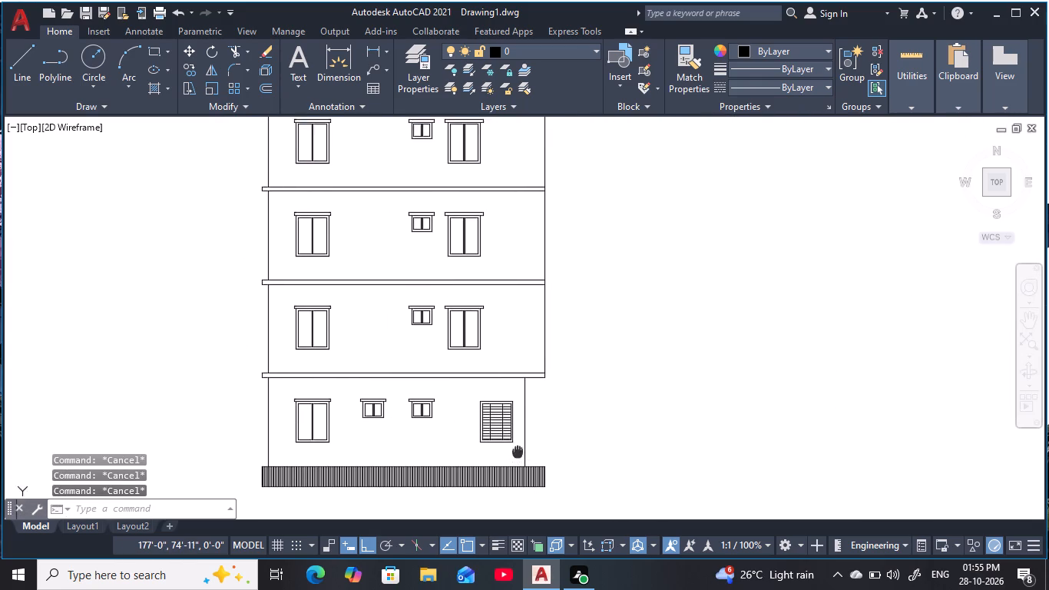
pyautogui.moveTo(518, 454); pyautogui.dragTo(535, 470, button='middle')
pyautogui.scroll(-1, 534, 470)
pyautogui.moveTo(541, 464); pyautogui.dragTo(508, 465, button='middle')
pyautogui.press('Escape')
pyautogui.press('Escape')
pyautogui.press('Escape')
pyautogui.press('Escape')
pyautogui.press('Escape')
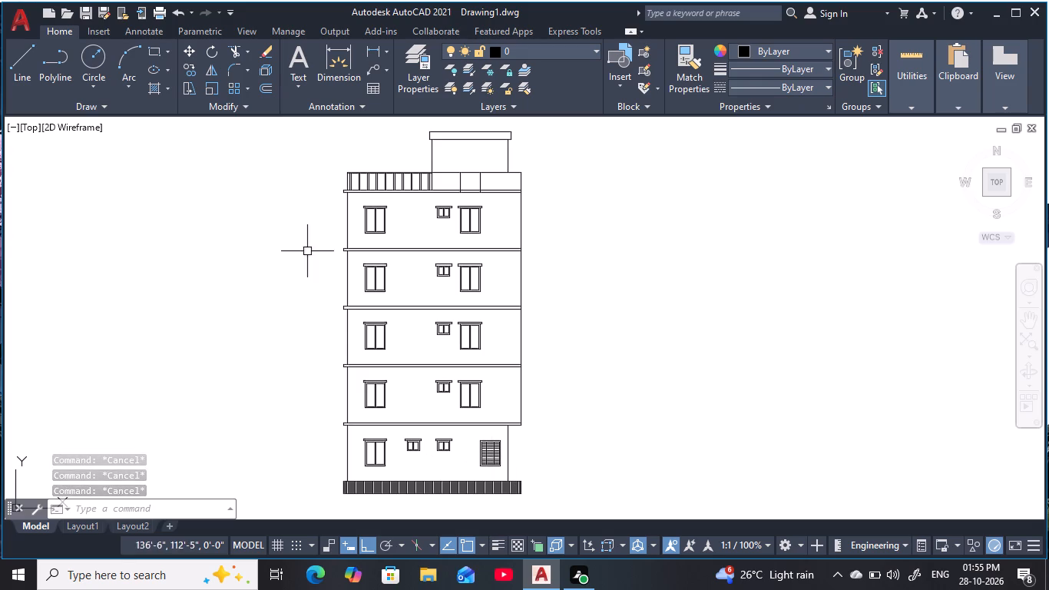
# Trim away the rooftop block's left wall line where it runs down through the parapet beside the railing.
pyautogui.scroll(3, 445, 175)
pyautogui.moveTo(438, 206); pyautogui.dragTo(453, 248, button='middle')
pyautogui.press('Escape')
pyautogui.press('Escape')
pyautogui.press('Escape')
pyautogui.press('Escape')
pyautogui.press('Escape')
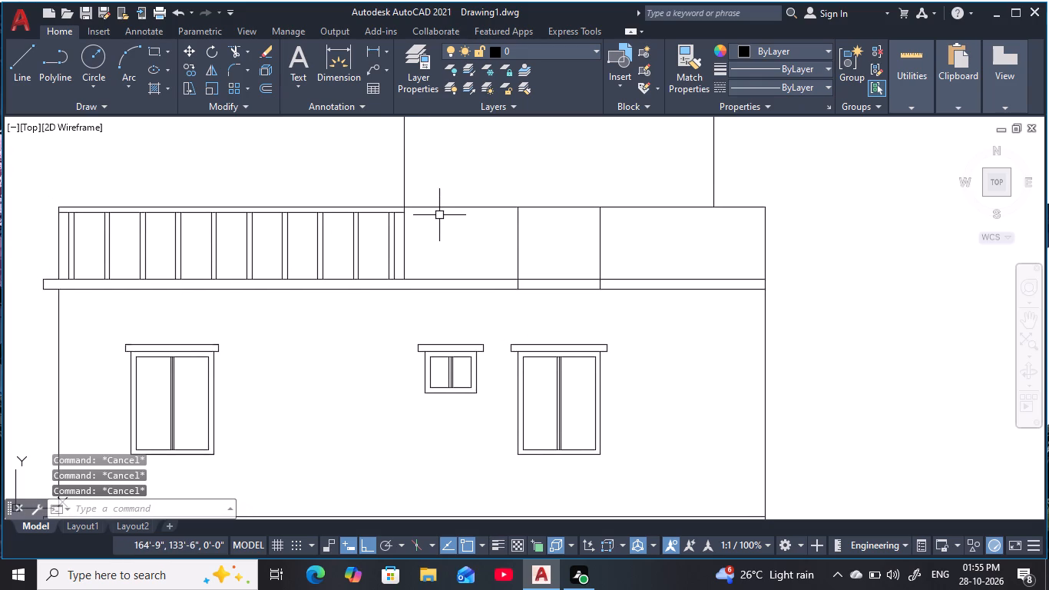
pyautogui.press('Escape')
pyautogui.press('Escape')
pyautogui.press('Escape')
pyautogui.press('Escape')
pyautogui.press('Escape')
pyautogui.press('Escape')
pyautogui.press('Escape')
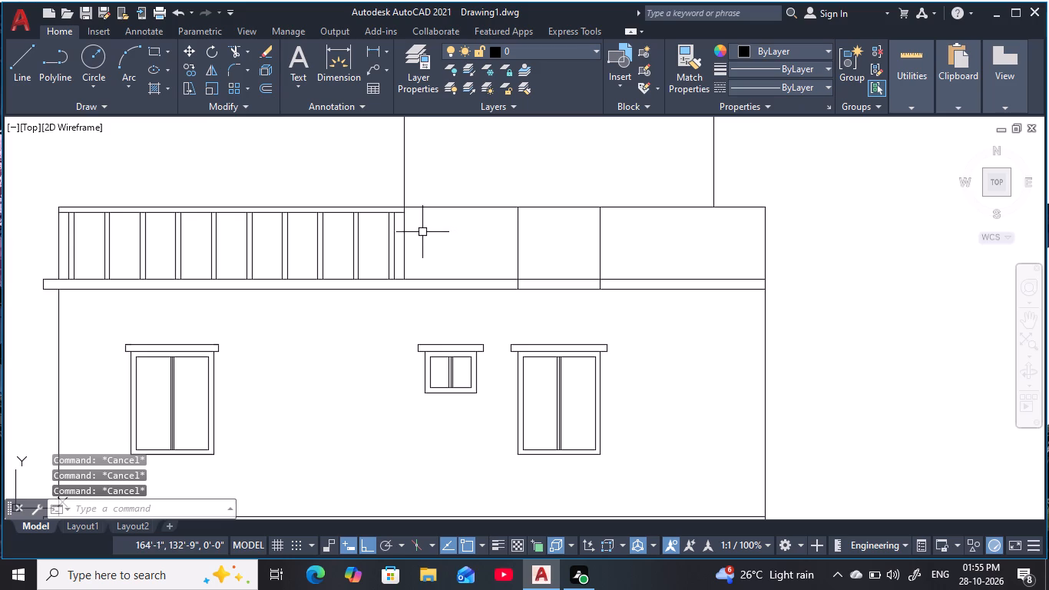
pyautogui.write('TR')
pyautogui.press('space')
pyautogui.click(409, 239)
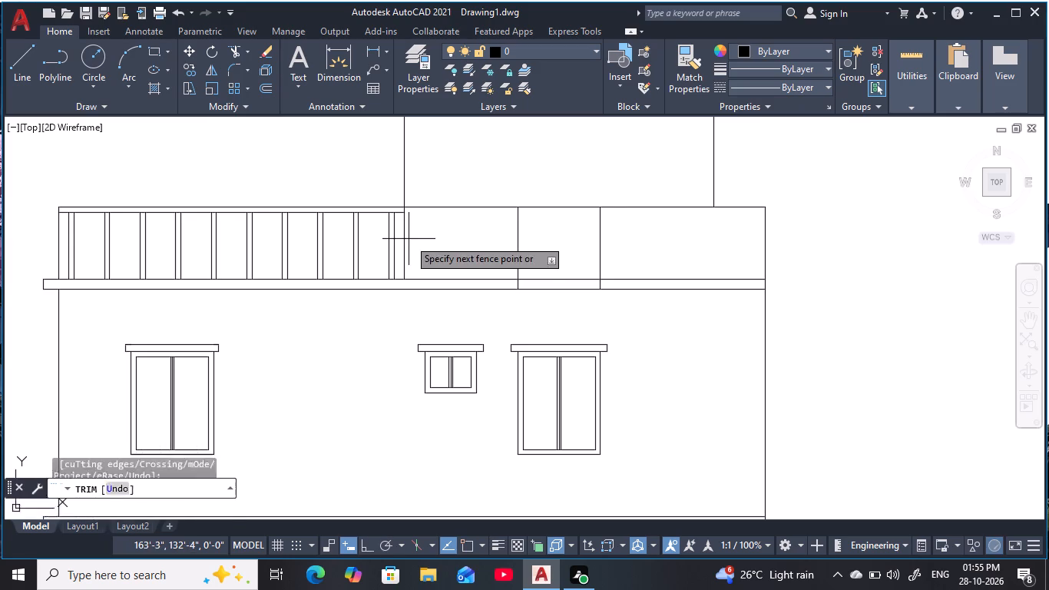
pyautogui.click(402, 244)
# Trim the two leftover vertical lines above the top storey's right window out of the solid parapet and the roof slab.
pyautogui.scroll(-1, 438, 237)
pyautogui.moveTo(438, 242); pyautogui.dragTo(445, 251, button='middle')
pyautogui.click(579, 244)
pyautogui.click(482, 244)
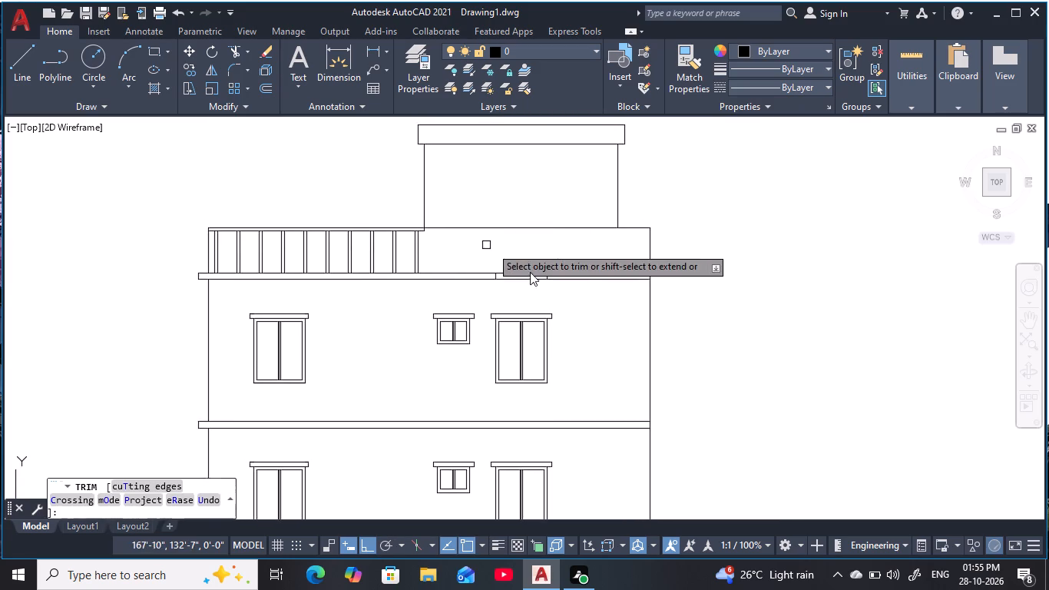
pyautogui.scroll(3, 540, 281)
pyautogui.moveTo(604, 257); pyautogui.dragTo(342, 261)
pyautogui.scroll(-4, 519, 210)
pyautogui.moveTo(527, 225); pyautogui.dragTo(545, 271, button='middle')
pyautogui.press('Escape')
pyautogui.press('Escape')
pyautogui.press('Escape')
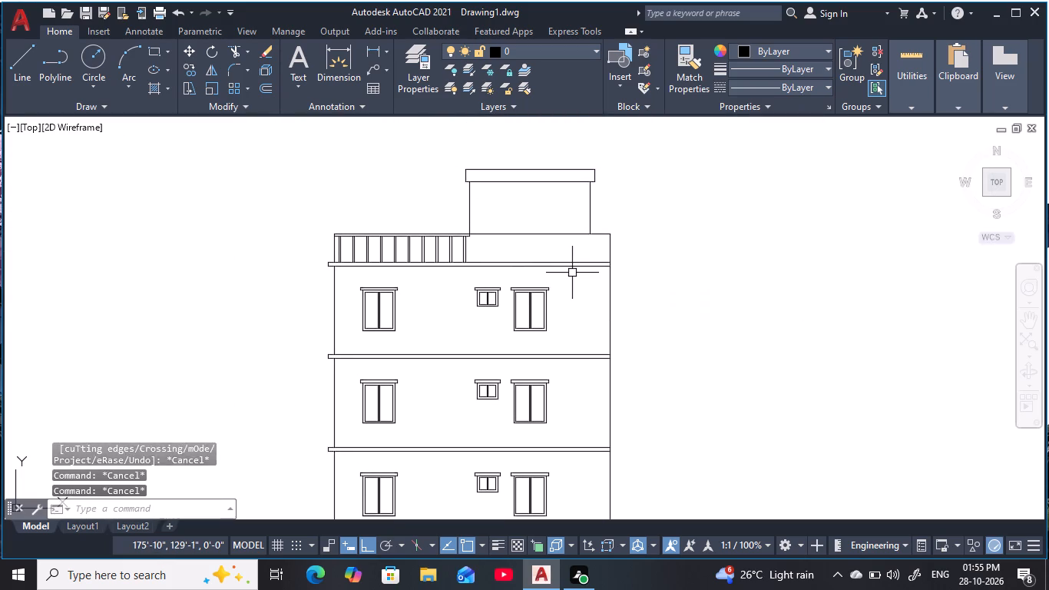
pyautogui.press('Escape')
pyautogui.press('Escape')
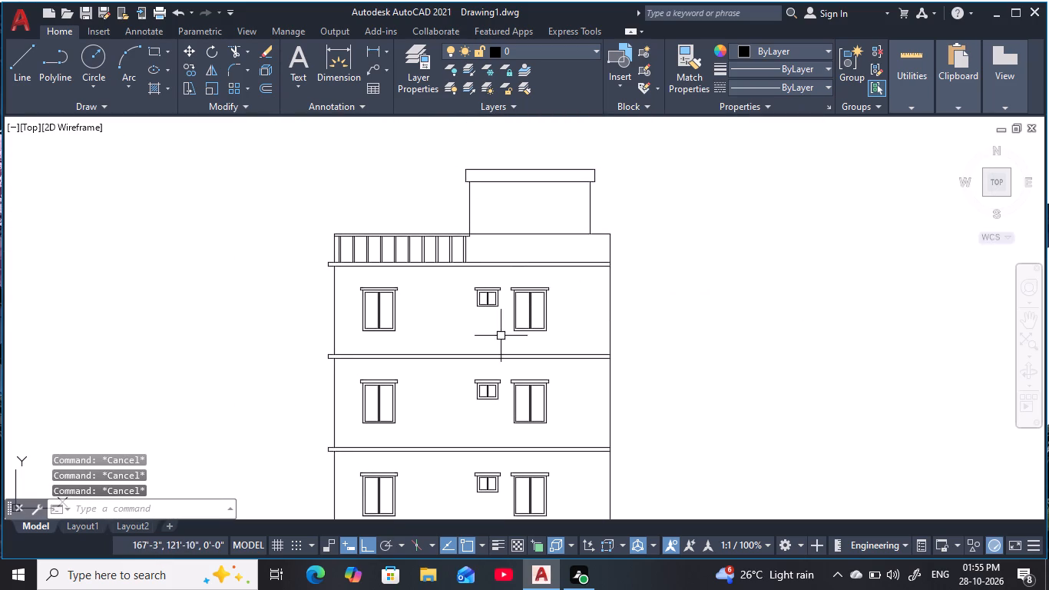
# Examine the whole building elevation from the rooftop block down to the plinth for remaining stray lines.
pyautogui.press('Escape')
pyautogui.press('Escape')
pyautogui.press('Escape')
pyautogui.moveTo(501, 336); pyautogui.dragTo(531, 289, button='middle')
pyautogui.scroll(-1, 534, 289)
pyautogui.moveTo(534, 289); pyautogui.dragTo(470, 277, button='middle')
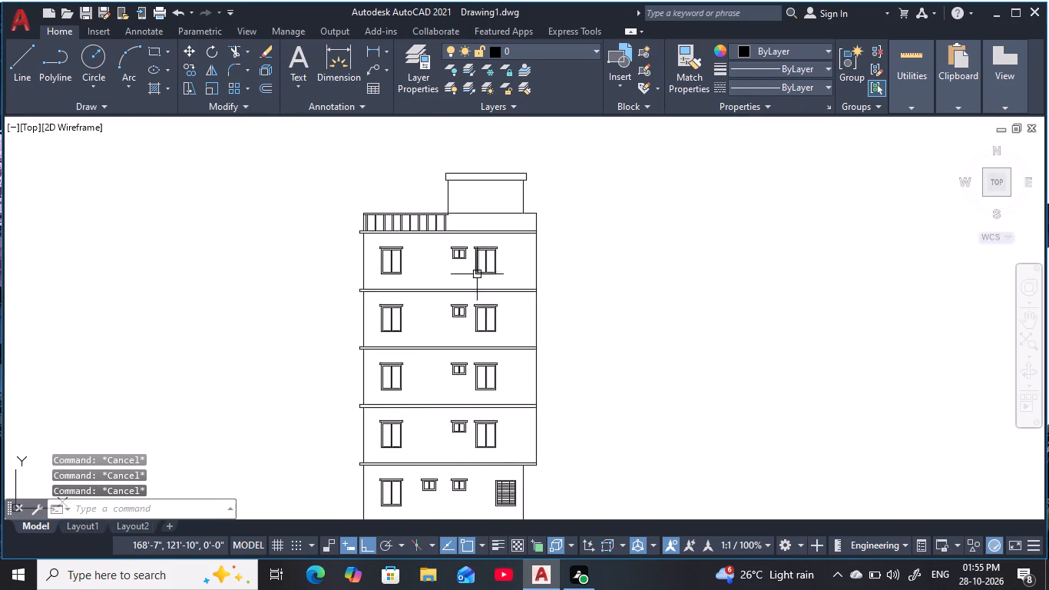
pyautogui.moveTo(482, 279); pyautogui.dragTo(458, 260, button='middle')
pyautogui.press('Escape')
pyautogui.press('Escape')
pyautogui.press('Escape')
pyautogui.press('Escape')
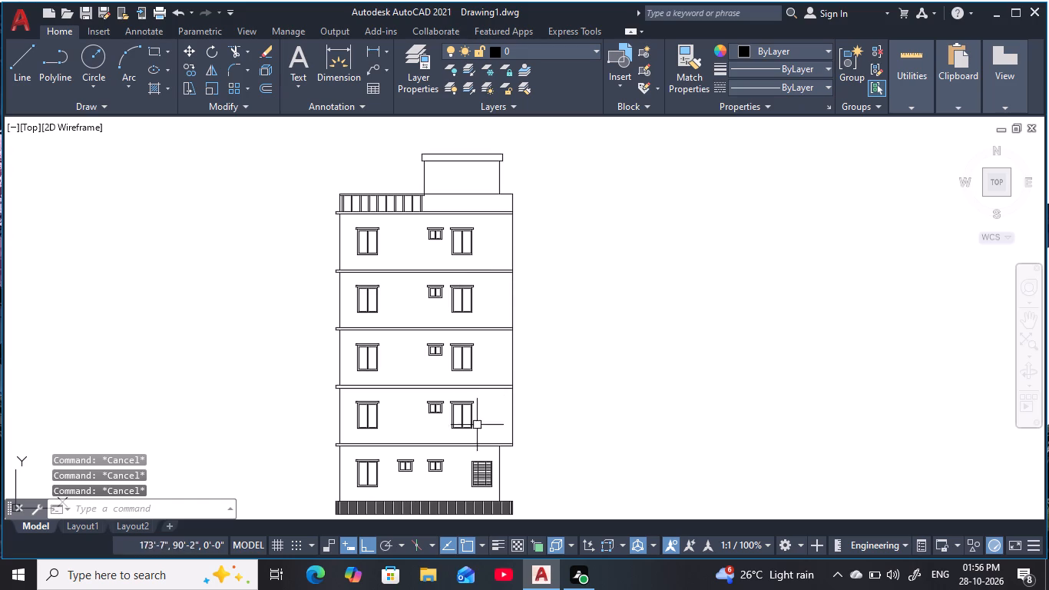
pyautogui.scroll(1, 562, 407)
pyautogui.scroll(-1, 550, 423)
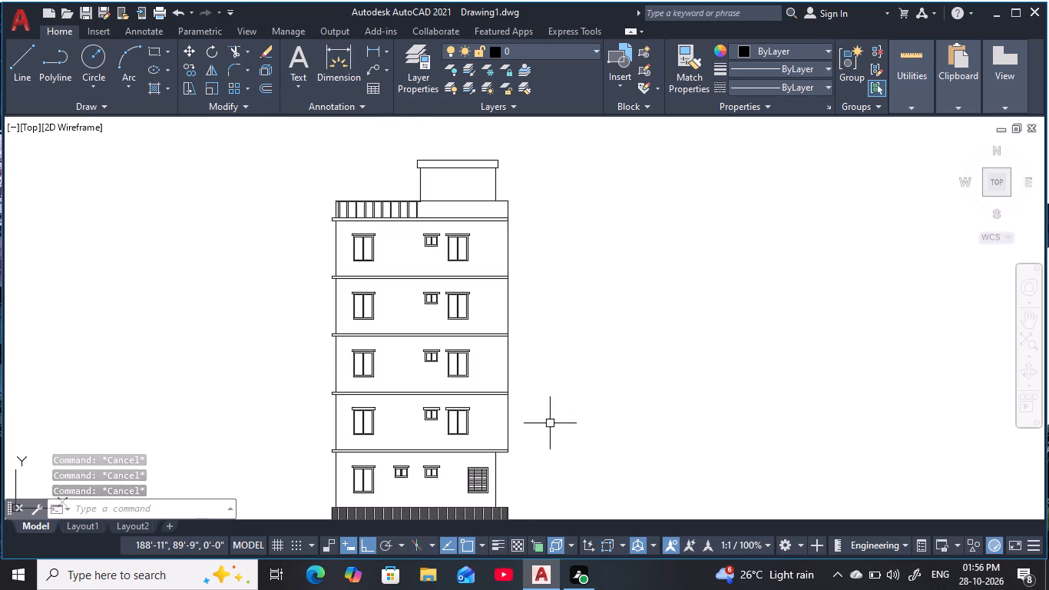
pyautogui.moveTo(550, 423); pyautogui.dragTo(546, 396, button='middle')
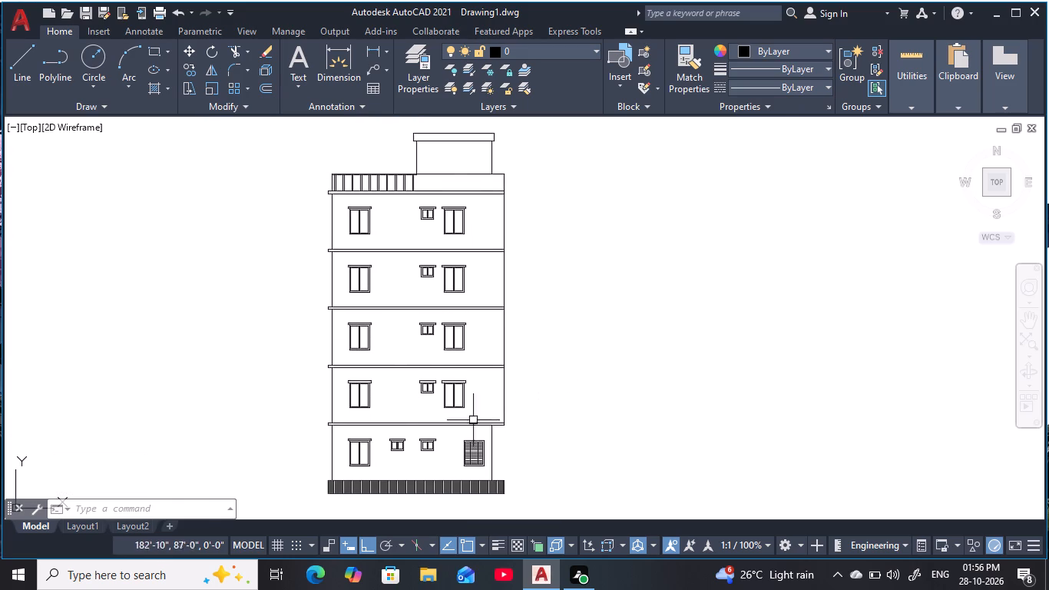
pyautogui.scroll(2, 320, 421)
pyautogui.scroll(-2, 703, 428)
pyautogui.moveTo(710, 427); pyautogui.dragTo(446, 429, button='middle')
pyautogui.press('Escape')
pyautogui.press('Escape')
pyautogui.press('Escape')
pyautogui.press('Escape')
pyautogui.press('Escape')
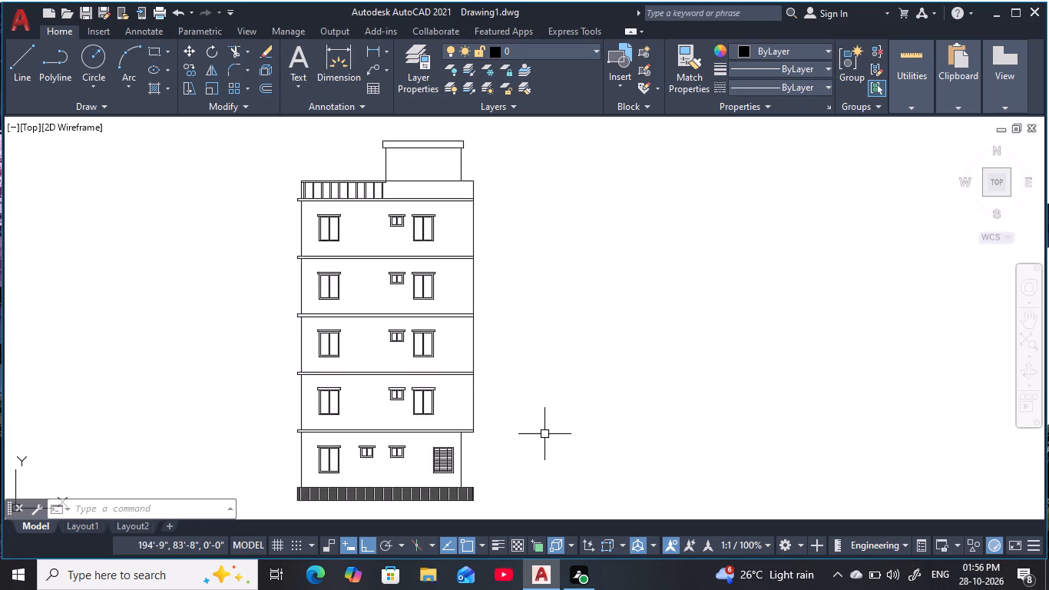
pyautogui.moveTo(511, 437); pyautogui.dragTo(506, 427, button='middle')
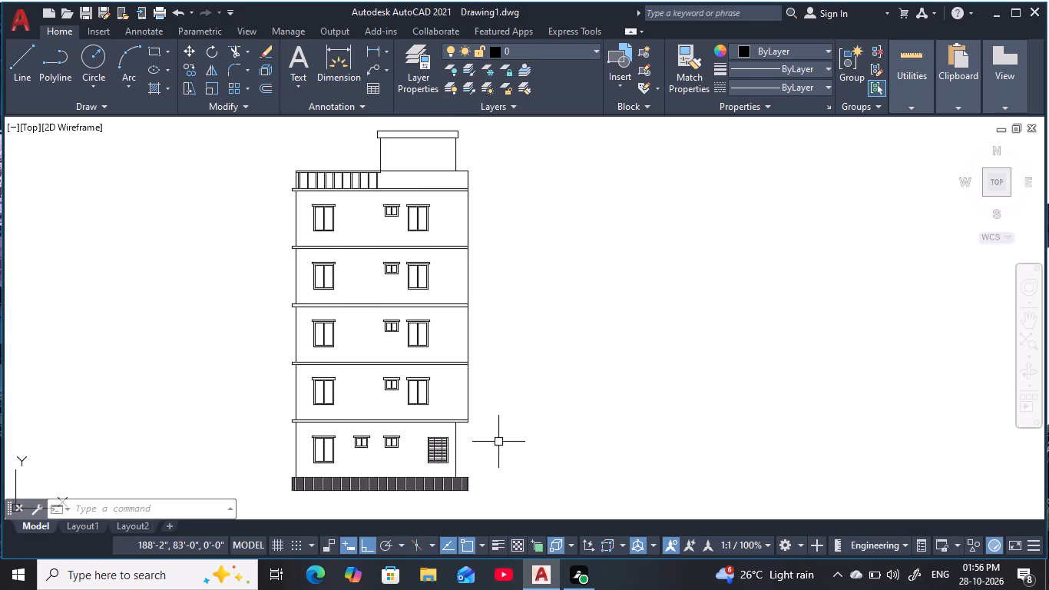
pyautogui.moveTo(489, 461); pyautogui.dragTo(481, 457, button='middle')
pyautogui.press('Escape')
pyautogui.press('Escape')
pyautogui.press('Escape')
pyautogui.press('Escape')
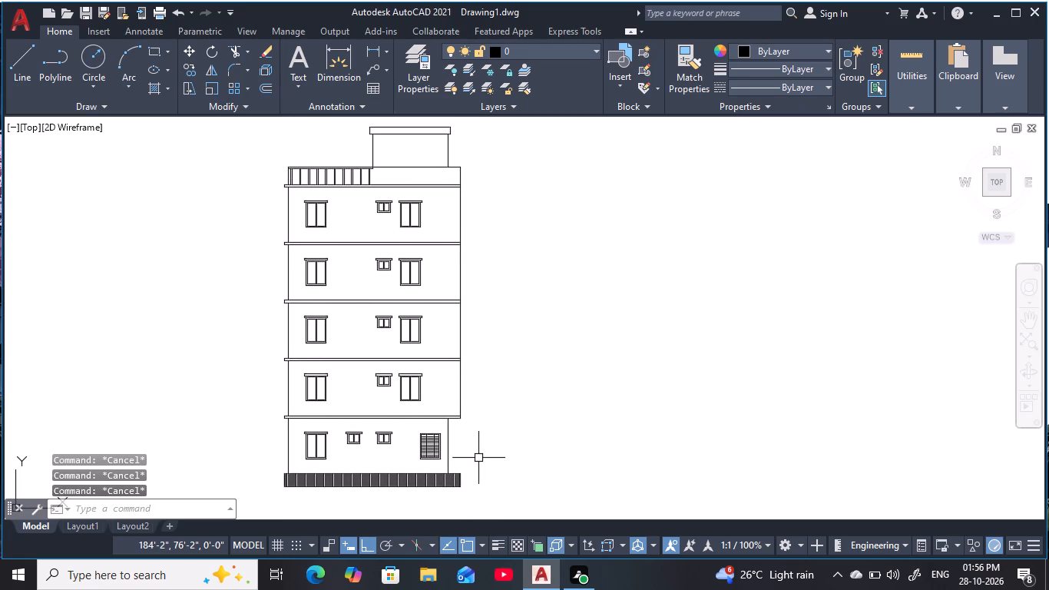
pyautogui.press('Escape')
pyautogui.press('Escape')
pyautogui.press('Escape')
pyautogui.moveTo(455, 509); pyautogui.dragTo(458, 497, button='middle')
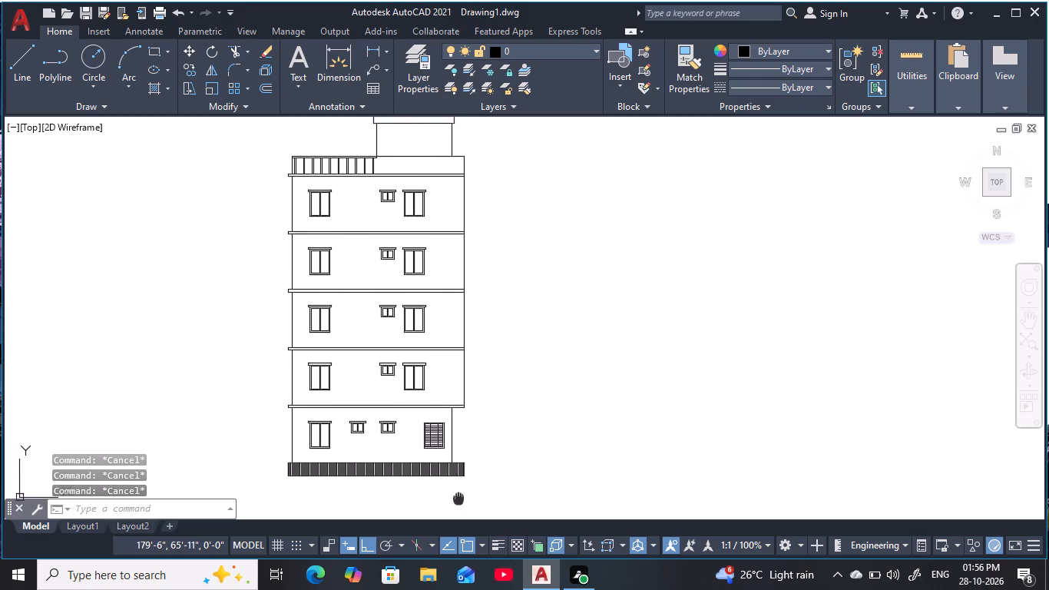
# Examine the lined plinth and the ground storey's walls and windows, including the plinth's projecting right end.
pyautogui.moveTo(458, 497); pyautogui.dragTo(461, 491, button='middle')
pyautogui.press('Escape')
pyautogui.press('Escape')
pyautogui.press('Escape')
pyautogui.middleClick(464, 482)
pyautogui.press('Escape')
pyautogui.press('Escape')
pyautogui.scroll(1, 444, 478)
pyautogui.moveTo(443, 478); pyautogui.dragTo(458, 472, button='middle')
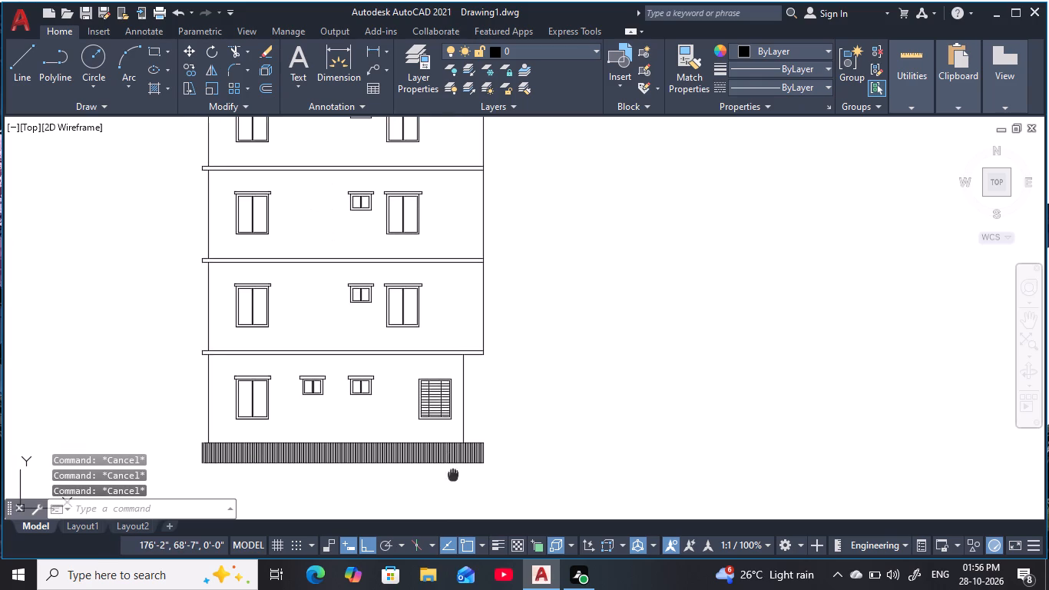
pyautogui.moveTo(458, 472); pyautogui.dragTo(609, 396, button='middle')
pyautogui.scroll(1, 570, 386)
pyautogui.moveTo(568, 387); pyautogui.dragTo(562, 402, button='middle')
pyautogui.scroll(1, 562, 403)
pyautogui.press('Escape')
pyautogui.moveTo(623, 413); pyautogui.dragTo(680, 401, button='middle')
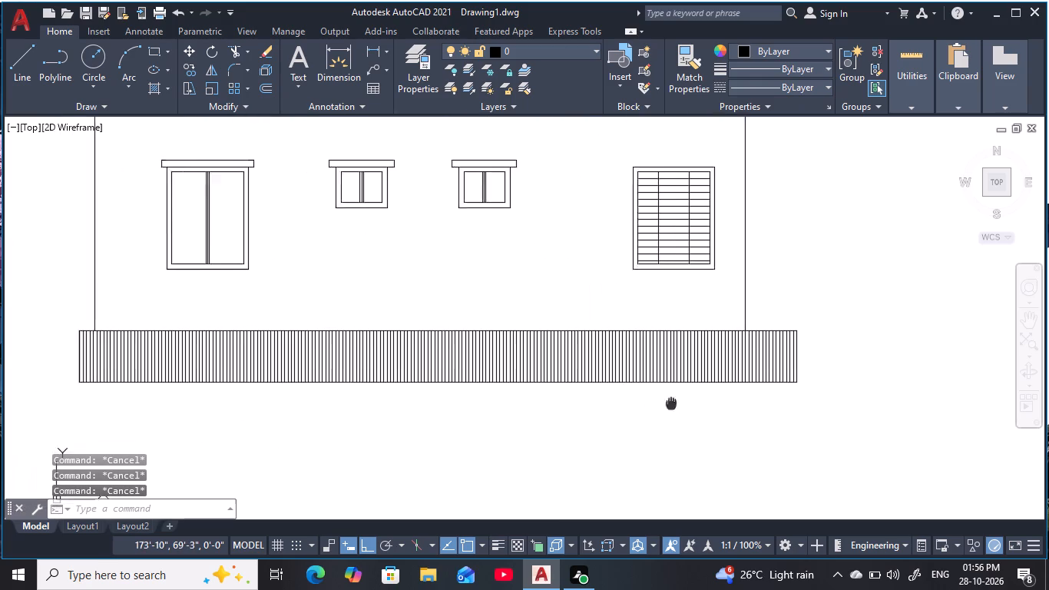
pyautogui.moveTo(680, 401); pyautogui.dragTo(700, 396, button='middle')
pyautogui.press('Escape')
pyautogui.press('Escape')
pyautogui.press('Escape')
pyautogui.press('Escape')
pyautogui.scroll(1, 852, 344)
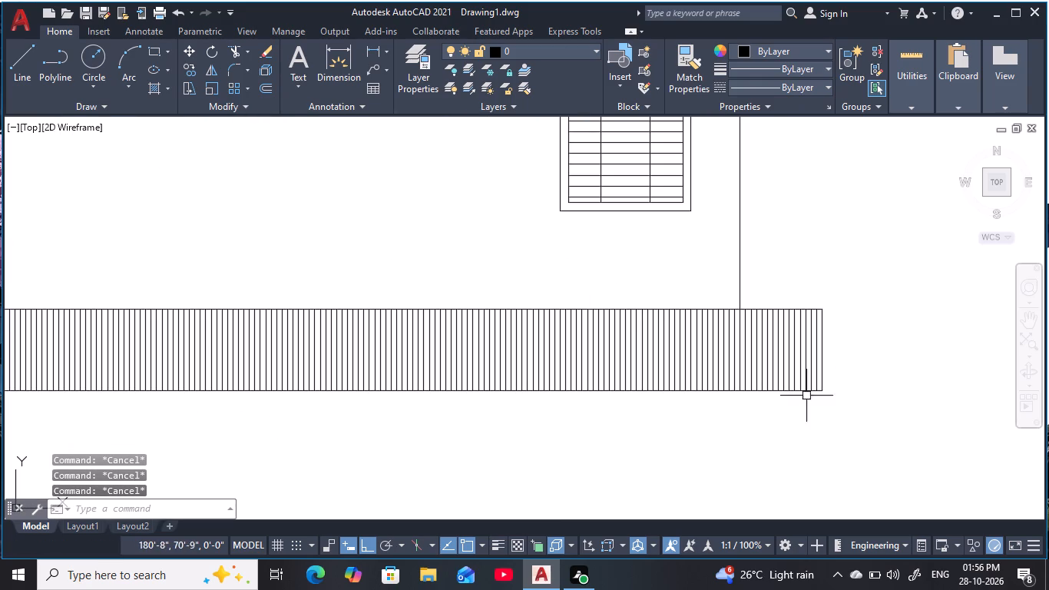
pyautogui.scroll(-2, 728, 461)
pyautogui.moveTo(701, 472); pyautogui.dragTo(779, 442, button='middle')
pyautogui.press('Escape')
pyautogui.press('Escape')
pyautogui.press('Escape')
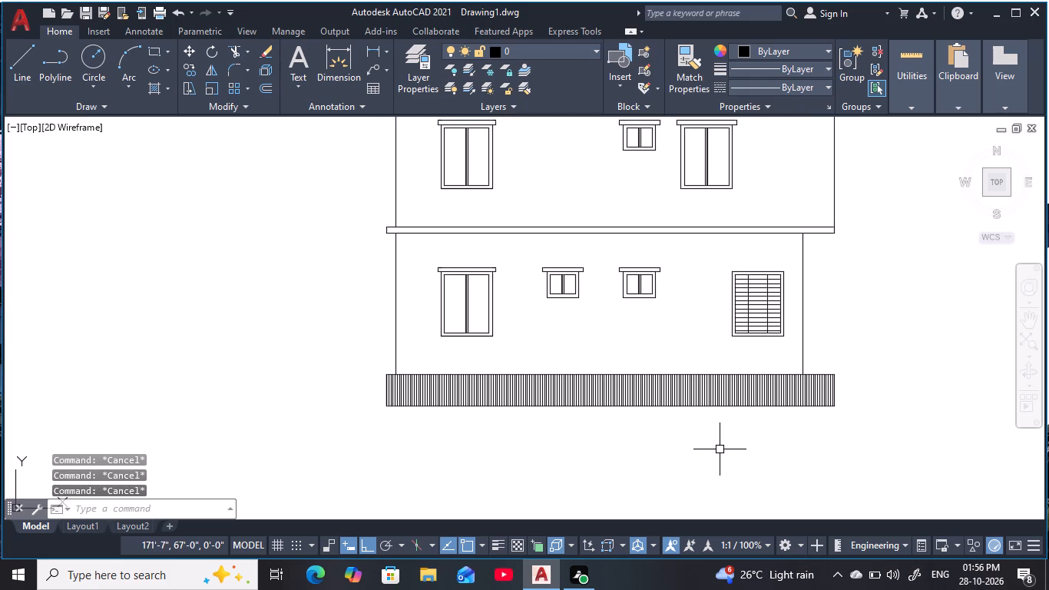
pyautogui.press('Escape')
pyautogui.press('Escape')
pyautogui.press('Escape')
pyautogui.press('Escape')
pyautogui.press('Escape')
pyautogui.press('Escape')
pyautogui.press('Escape')
pyautogui.press('Escape')
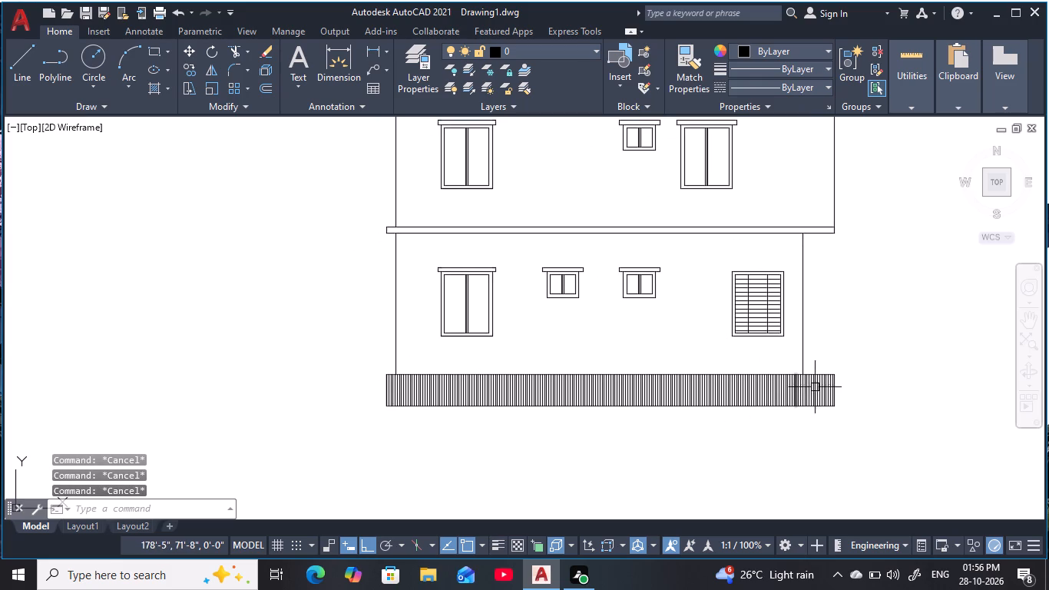
pyautogui.press('Escape')
pyautogui.press('Escape')
pyautogui.press('Escape')
pyautogui.middleClick(845, 369)
pyautogui.press('Escape')
pyautogui.press('Escape')
pyautogui.press('Escape')
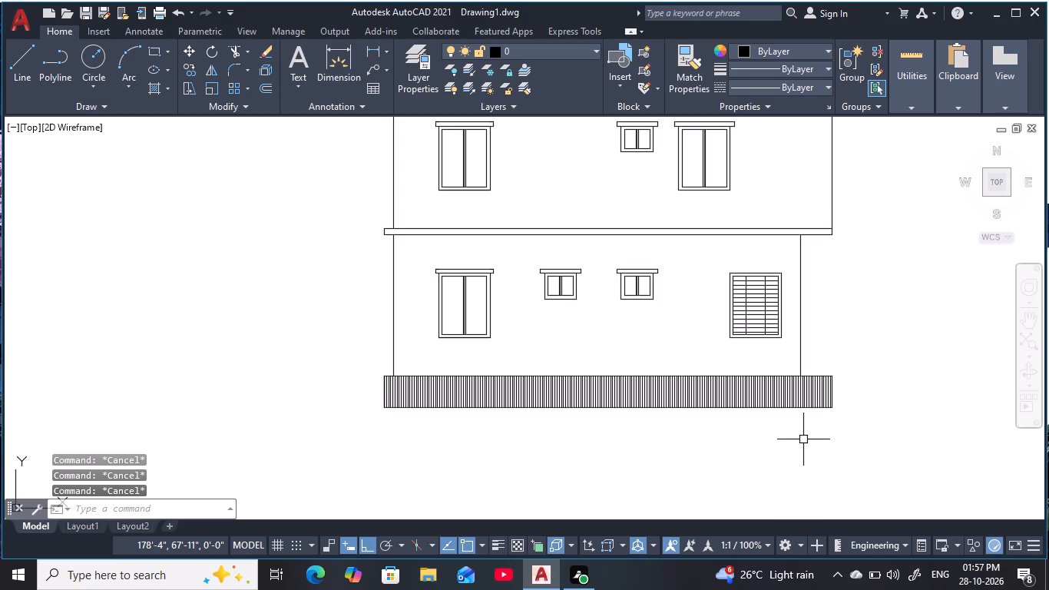
# Place a vertical construction line through the foot of the ground storey's right wall at the plinth's top edge.
pyautogui.press('x')
pyautogui.write('L')
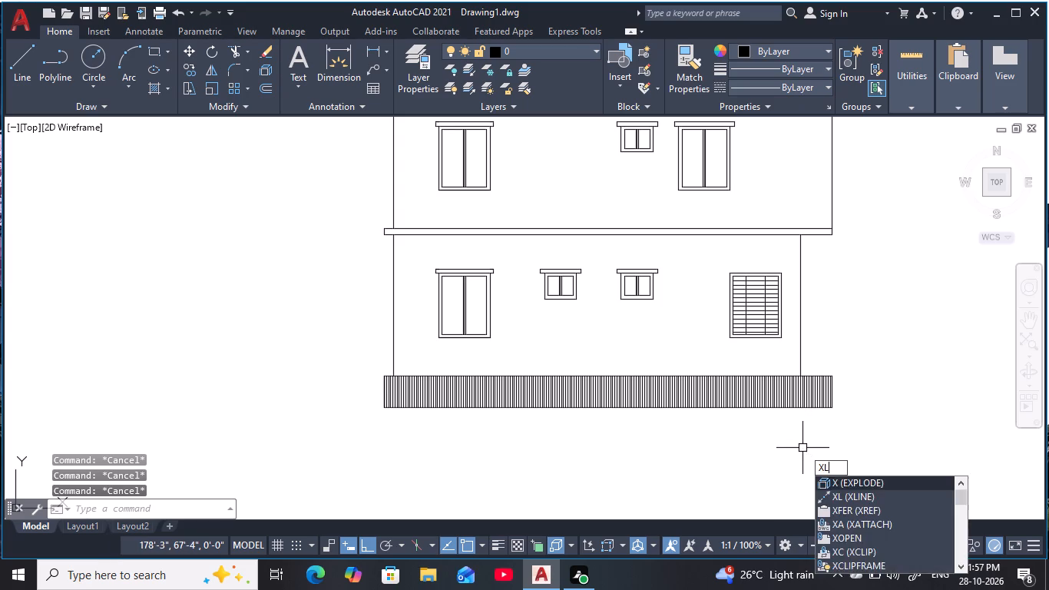
pyautogui.press('space')
pyautogui.press('v')
pyautogui.press('space')
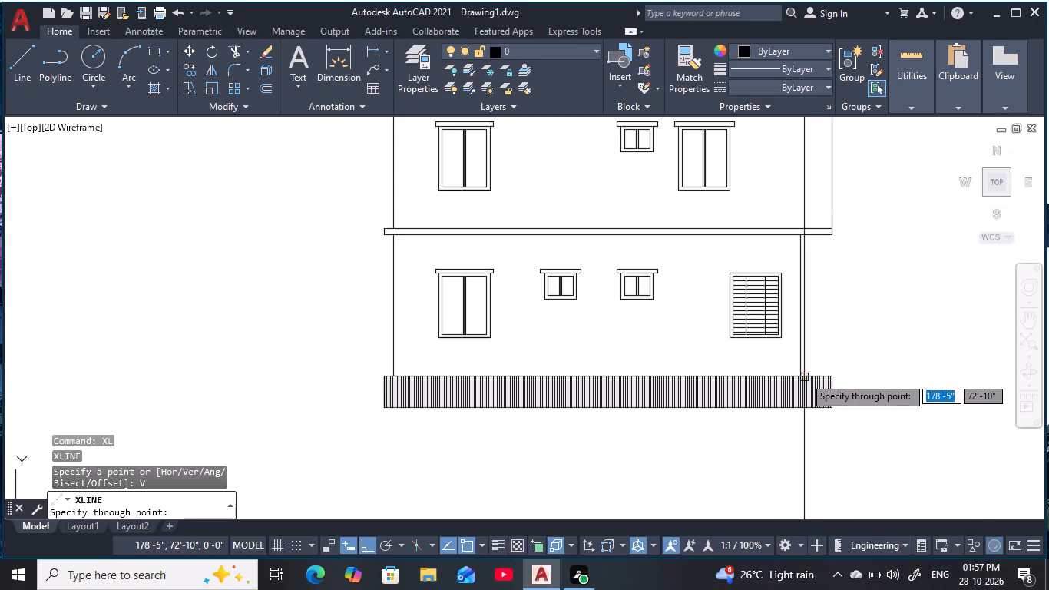
pyautogui.scroll(2, 799, 375)
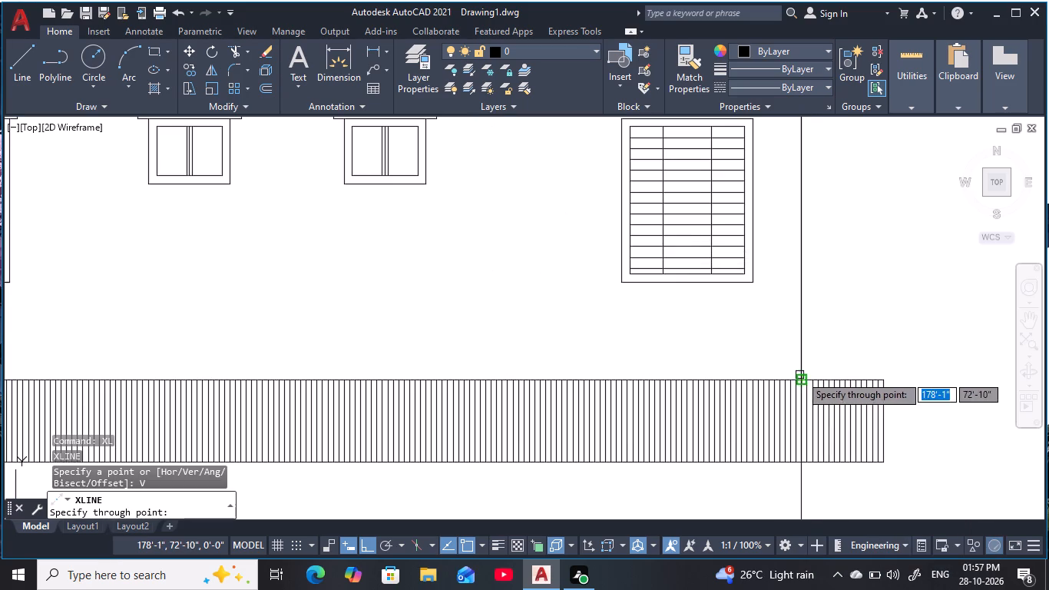
pyautogui.click(802, 383)
pyautogui.moveTo(768, 486); pyautogui.dragTo(771, 482, button='middle')
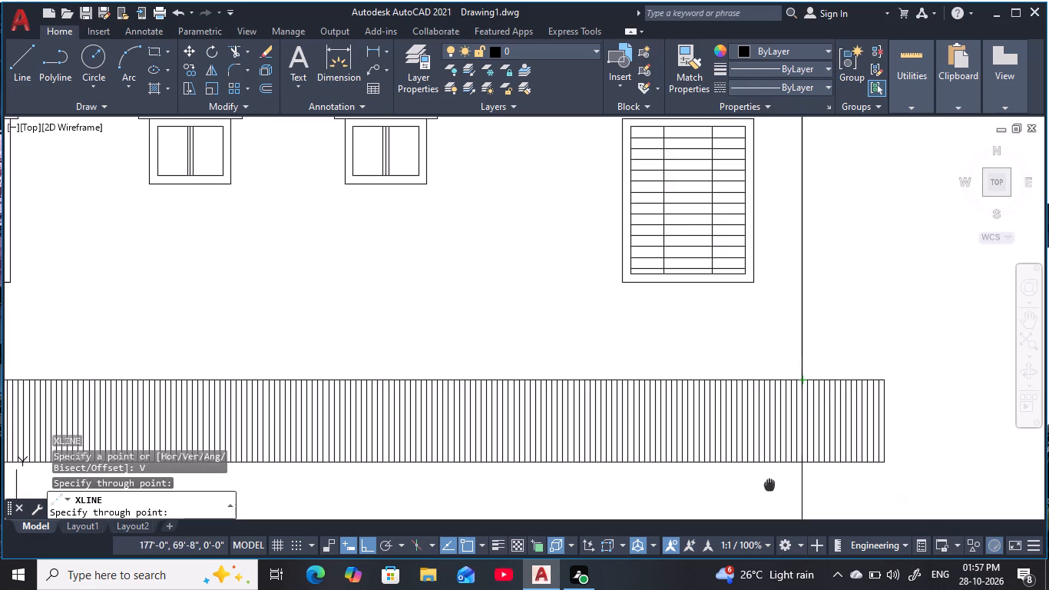
pyautogui.moveTo(771, 482); pyautogui.dragTo(812, 426, button='middle')
pyautogui.scroll(-3, 819, 421)
pyautogui.press('Escape')
pyautogui.press('Escape')
pyautogui.moveTo(815, 423); pyautogui.dragTo(738, 360, button='middle')
pyautogui.press('Escape')
pyautogui.press('Escape')
pyautogui.press('Escape')
pyautogui.moveTo(730, 399); pyautogui.dragTo(704, 366, button='middle')
pyautogui.press('Escape')
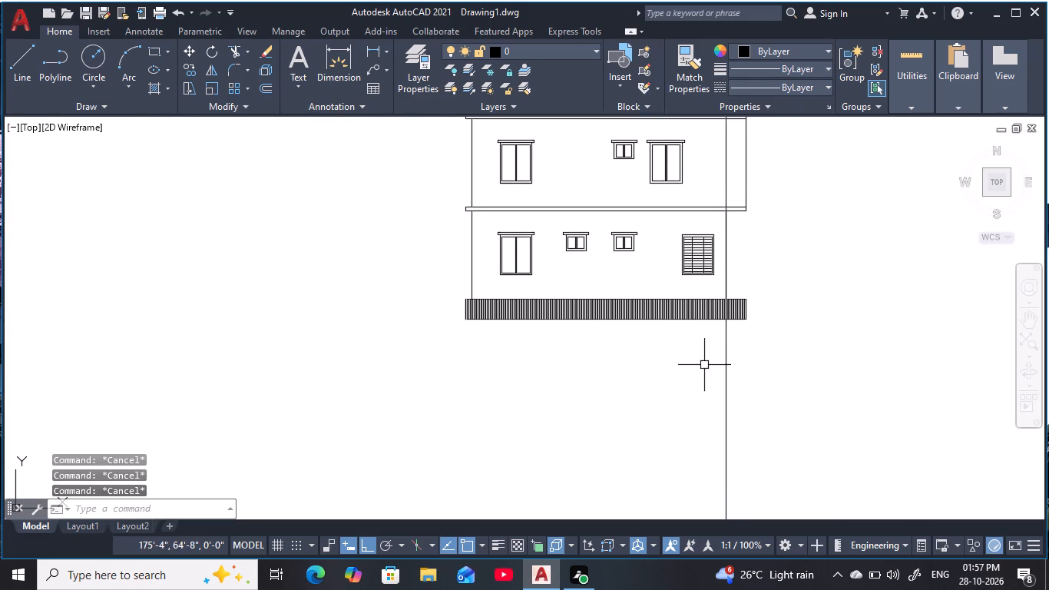
pyautogui.press('Escape')
pyautogui.press('Escape')
pyautogui.press('Escape')
pyautogui.moveTo(704, 365); pyautogui.dragTo(718, 430, button='middle')
pyautogui.press('Escape')
pyautogui.press('Escape')
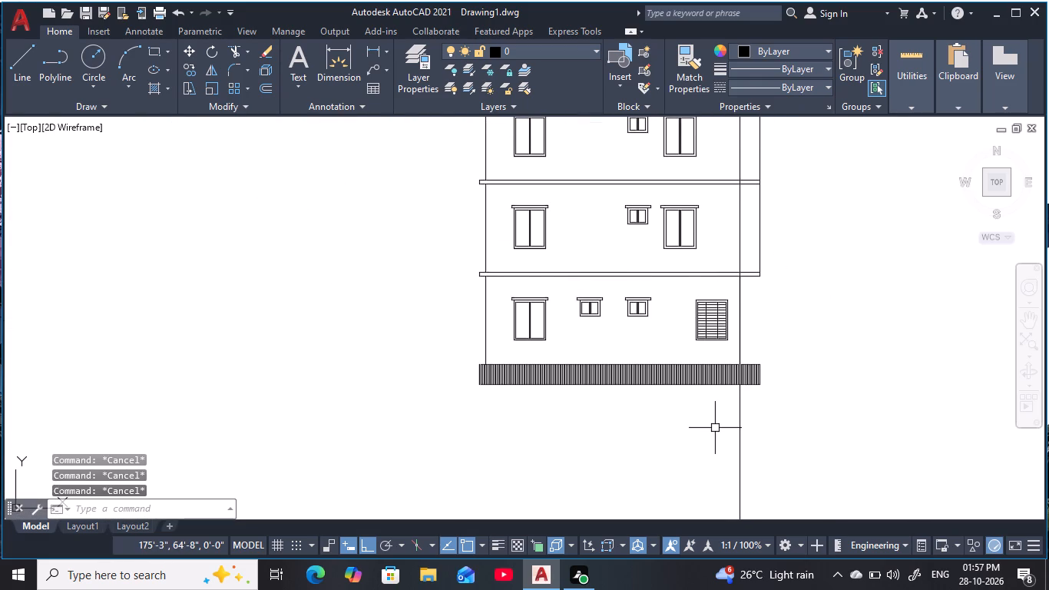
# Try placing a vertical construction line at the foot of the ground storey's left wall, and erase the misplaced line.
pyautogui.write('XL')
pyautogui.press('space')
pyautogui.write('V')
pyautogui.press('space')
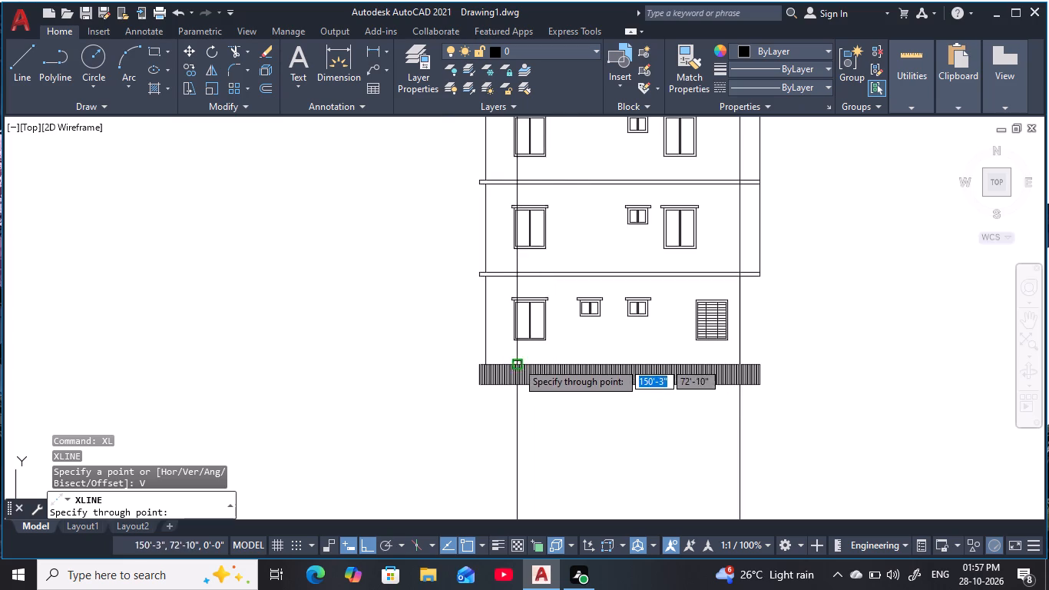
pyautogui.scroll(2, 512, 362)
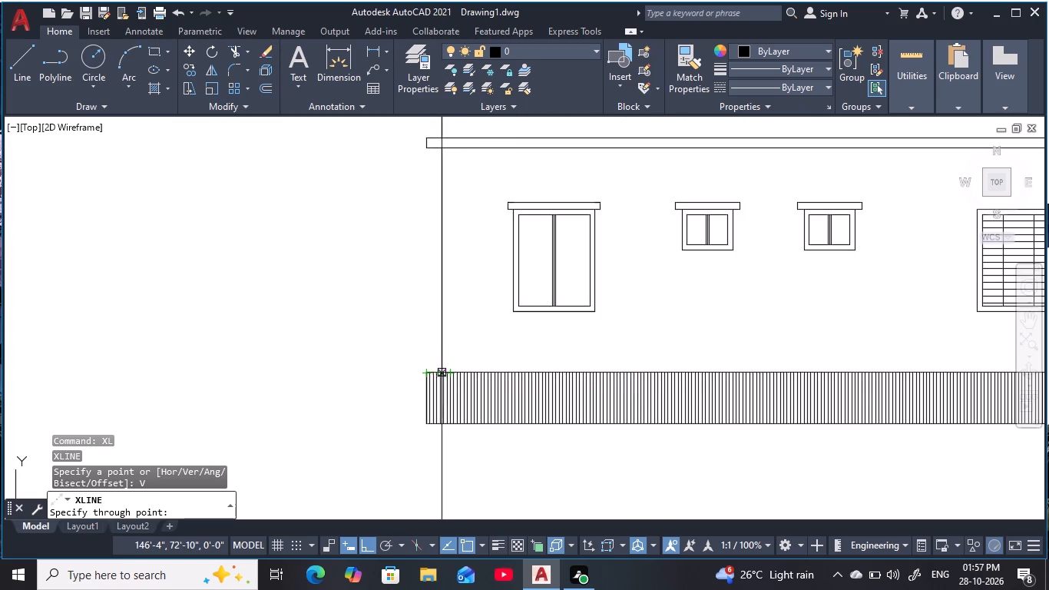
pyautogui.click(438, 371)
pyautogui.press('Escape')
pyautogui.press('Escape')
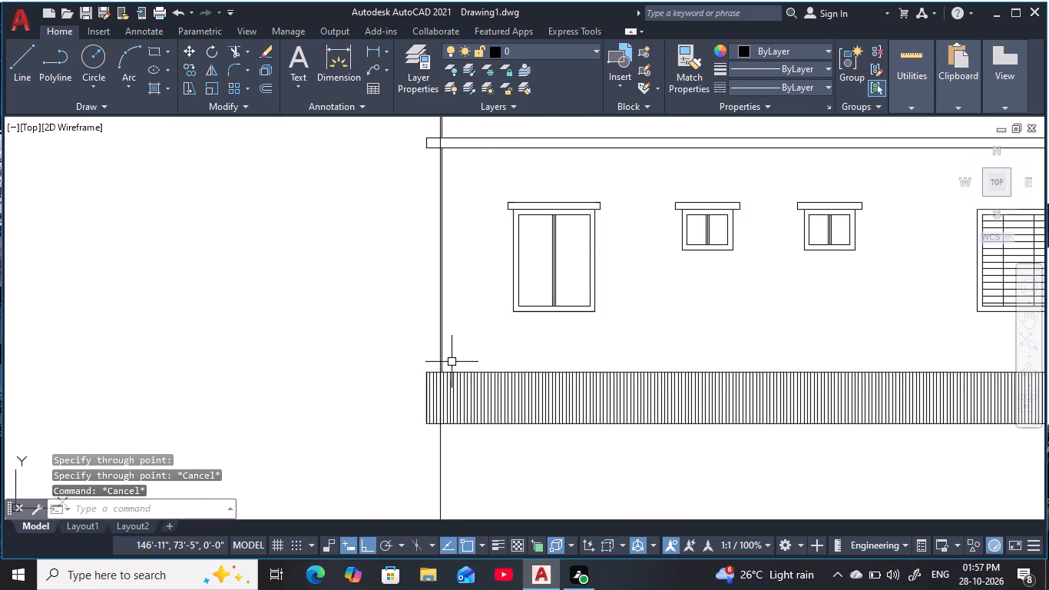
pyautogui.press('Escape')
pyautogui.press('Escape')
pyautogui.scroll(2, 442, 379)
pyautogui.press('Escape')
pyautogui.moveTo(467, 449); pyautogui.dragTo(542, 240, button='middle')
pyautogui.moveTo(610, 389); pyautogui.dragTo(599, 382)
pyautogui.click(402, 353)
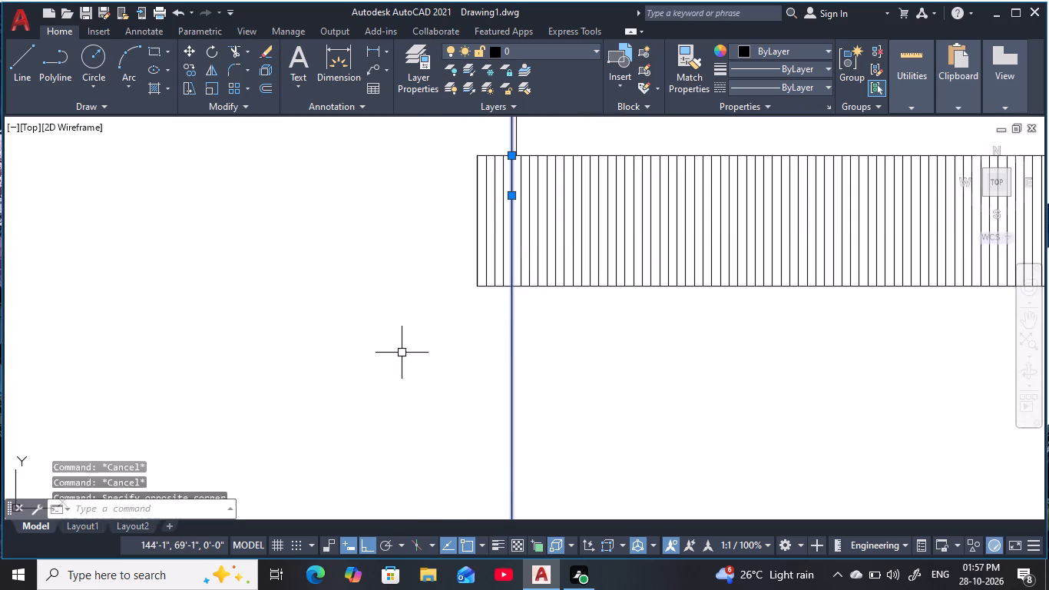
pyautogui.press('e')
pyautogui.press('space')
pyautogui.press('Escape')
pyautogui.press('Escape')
# Place a vertical construction line exactly through the foot of the ground storey's left wall at the plinth's top edge.
pyautogui.moveTo(541, 352); pyautogui.dragTo(516, 436, button='middle')
pyautogui.scroll(-2, 516, 436)
pyautogui.press('Escape')
pyautogui.press('Escape')
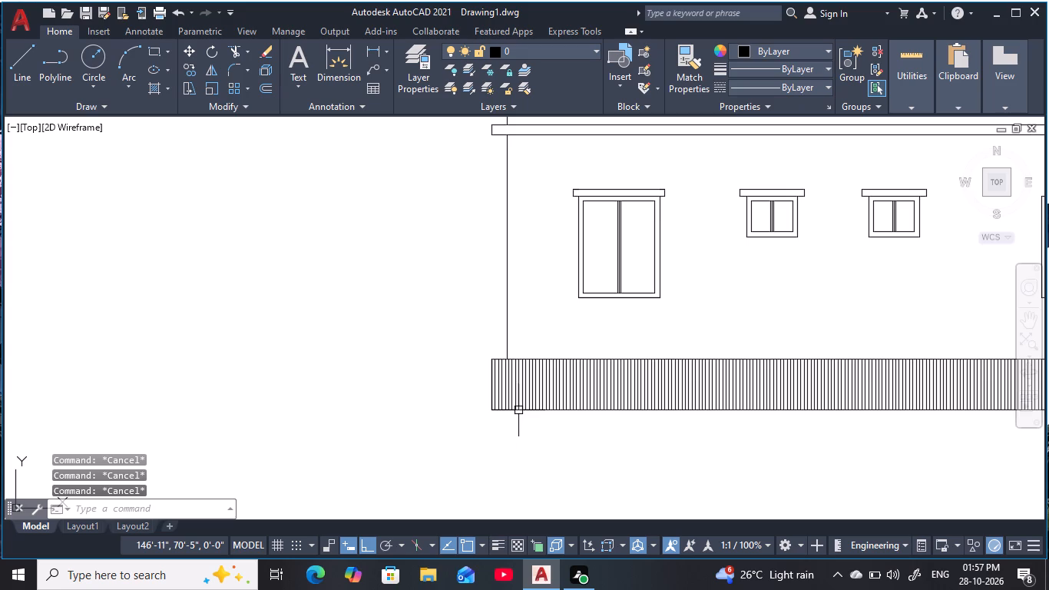
pyautogui.press('l')
pyautogui.press('Escape')
pyautogui.press('Escape')
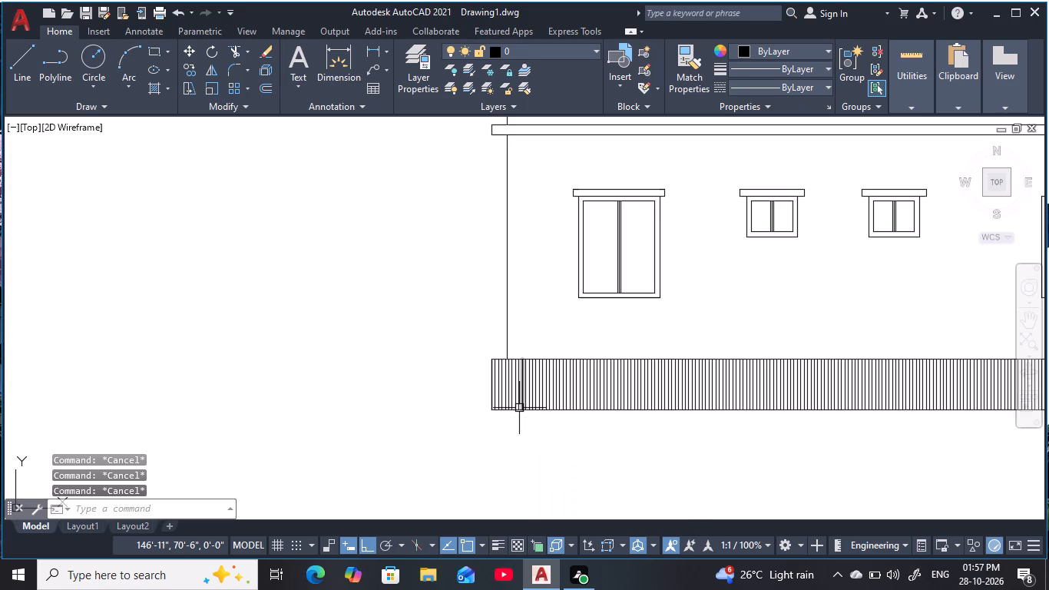
pyautogui.write('XL V')
pyautogui.press('space')
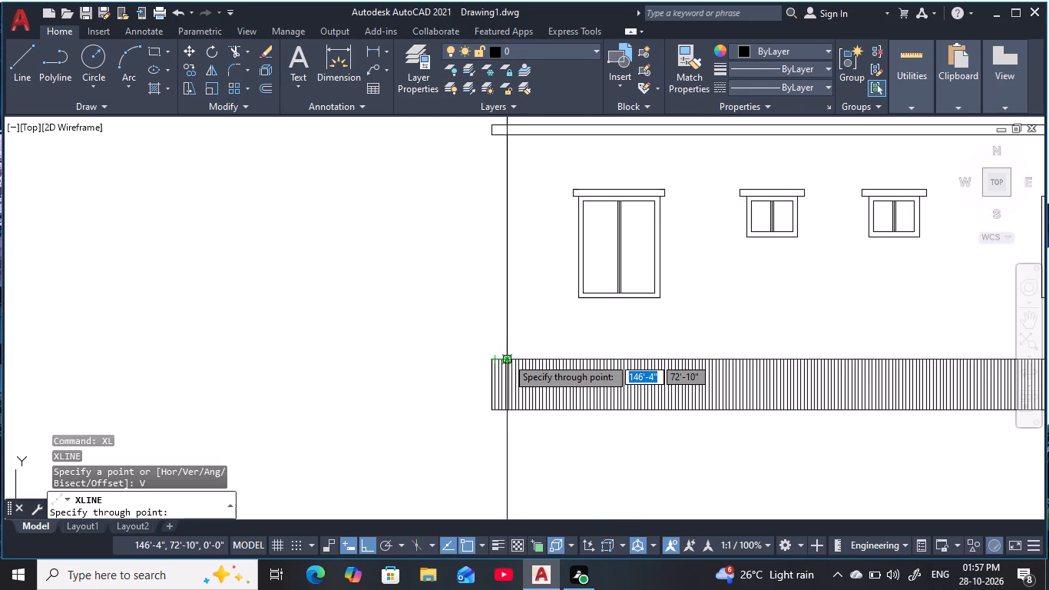
pyautogui.scroll(1, 508, 357)
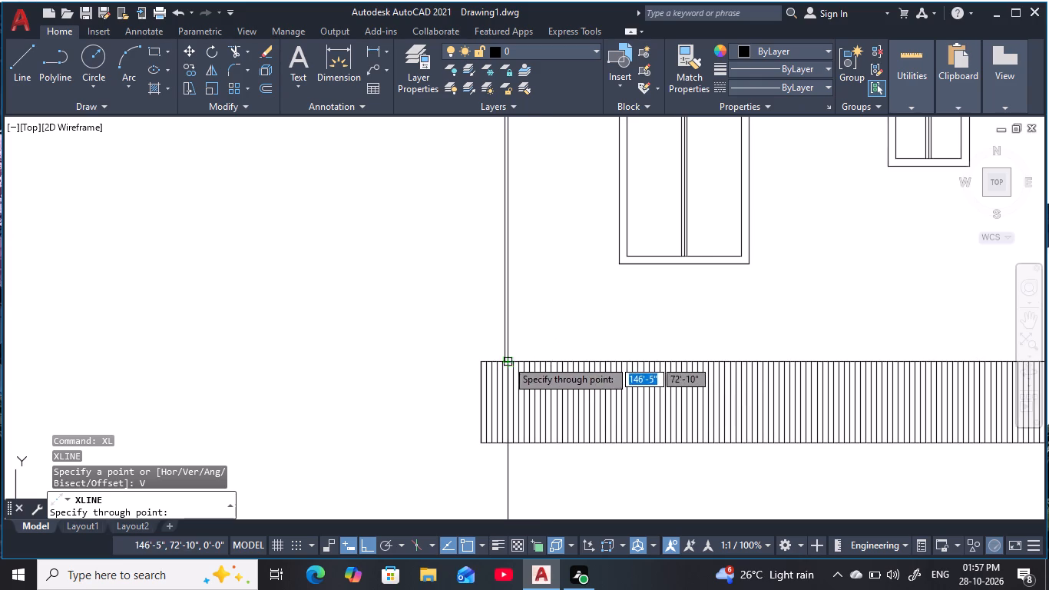
pyautogui.click(504, 360)
pyautogui.press('Escape')
pyautogui.scroll(-3, 624, 358)
pyautogui.moveTo(629, 364); pyautogui.dragTo(442, 321, button='middle')
pyautogui.press('Escape')
pyautogui.scroll(-1, 485, 350)
pyautogui.middleClick(488, 353)
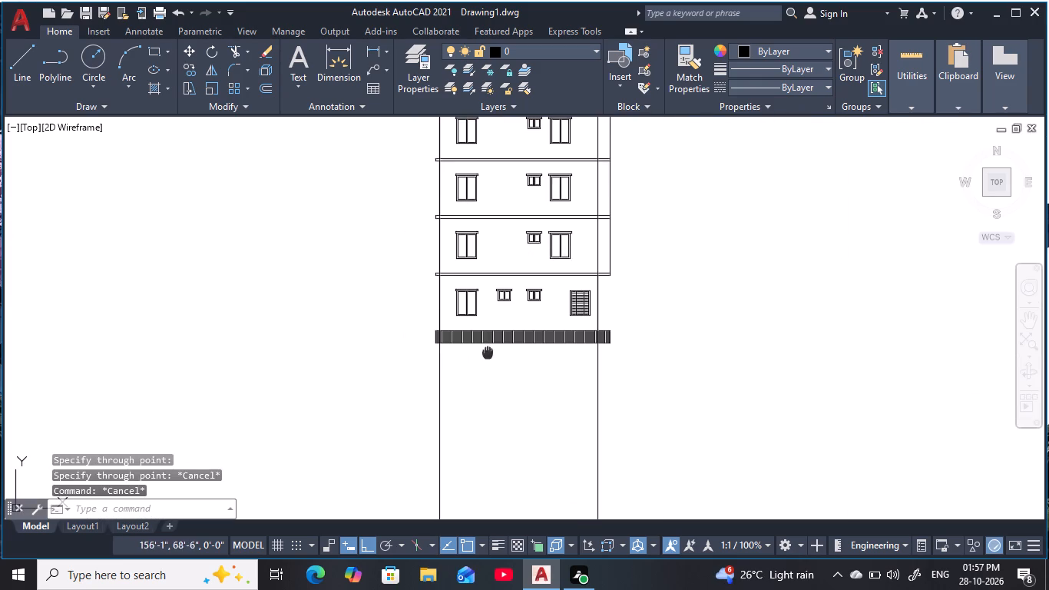
pyautogui.press('Escape')
pyautogui.press('Escape')
pyautogui.press('Escape')
pyautogui.moveTo(503, 357); pyautogui.dragTo(459, 374, button='middle')
pyautogui.press('Escape')
pyautogui.press('Escape')
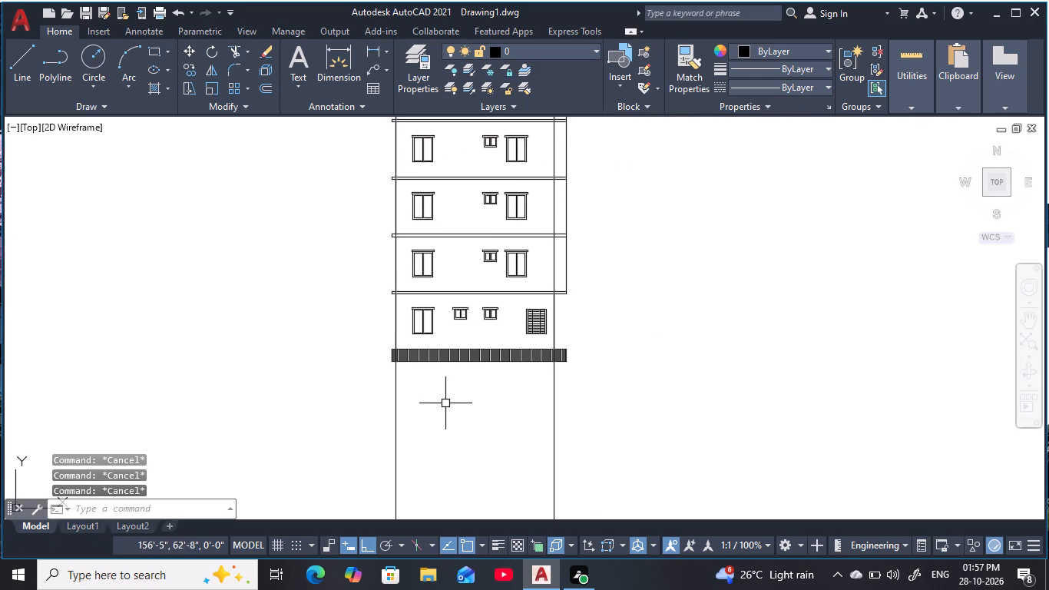
pyautogui.press('Escape')
pyautogui.moveTo(446, 406); pyautogui.dragTo(458, 356, button='middle')
pyautogui.press('Escape')
pyautogui.press('Escape')
pyautogui.press('Escape')
pyautogui.press('Escape')
pyautogui.press('Escape')
pyautogui.press('Escape')
pyautogui.press('Escape')
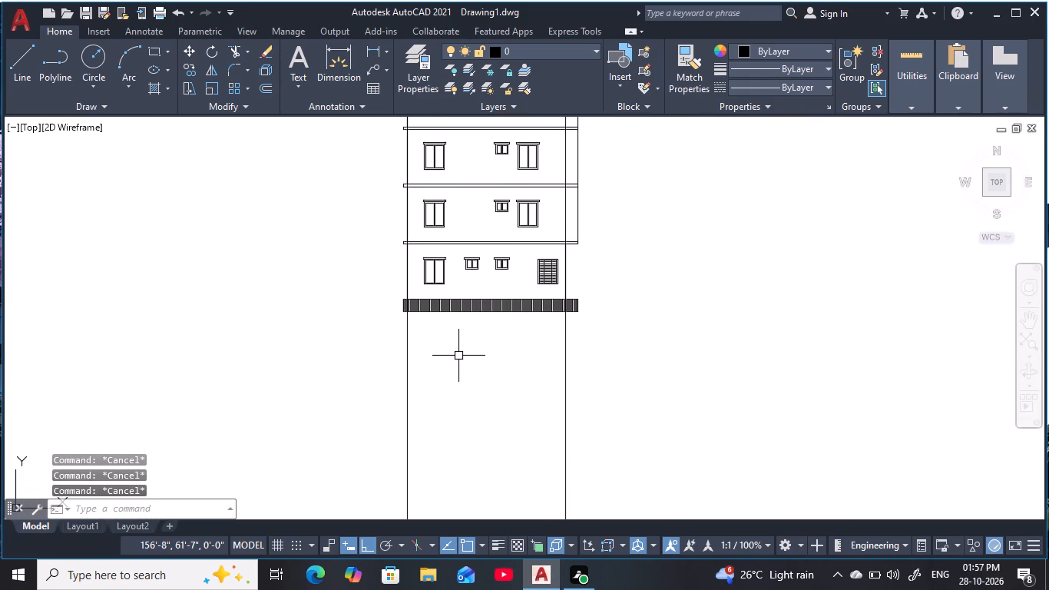
pyautogui.press('Escape')
pyautogui.press('Escape')
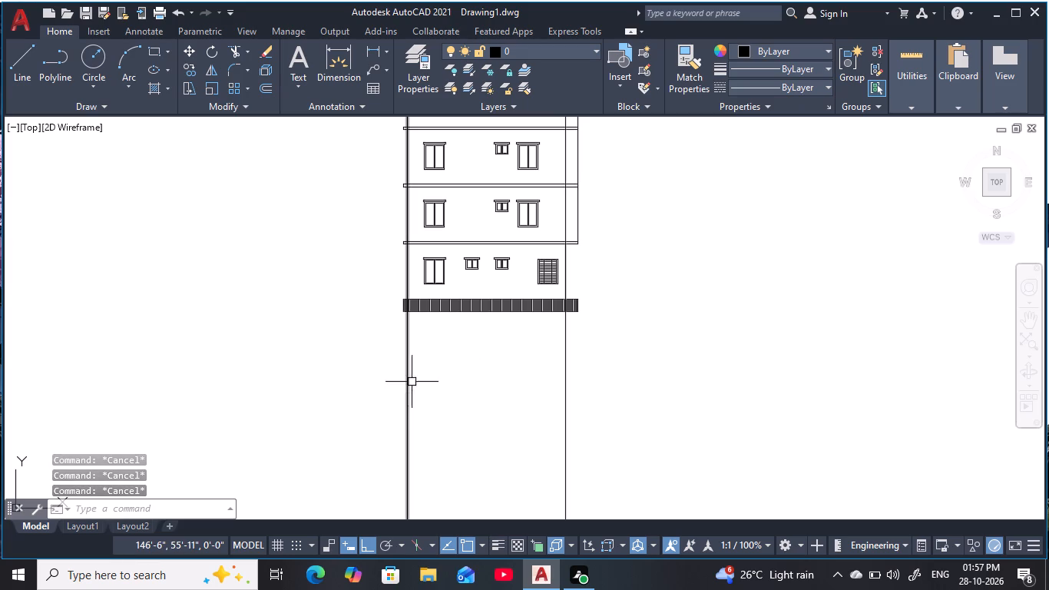
# Place a vertical construction line through the foot of the rooftop block's left wall at the parapet's top edge.
pyautogui.scroll(-1, 497, 312)
pyautogui.moveTo(499, 326); pyautogui.dragTo(507, 372, button='middle')
pyautogui.moveTo(526, 172); pyautogui.dragTo(530, 193, button='middle')
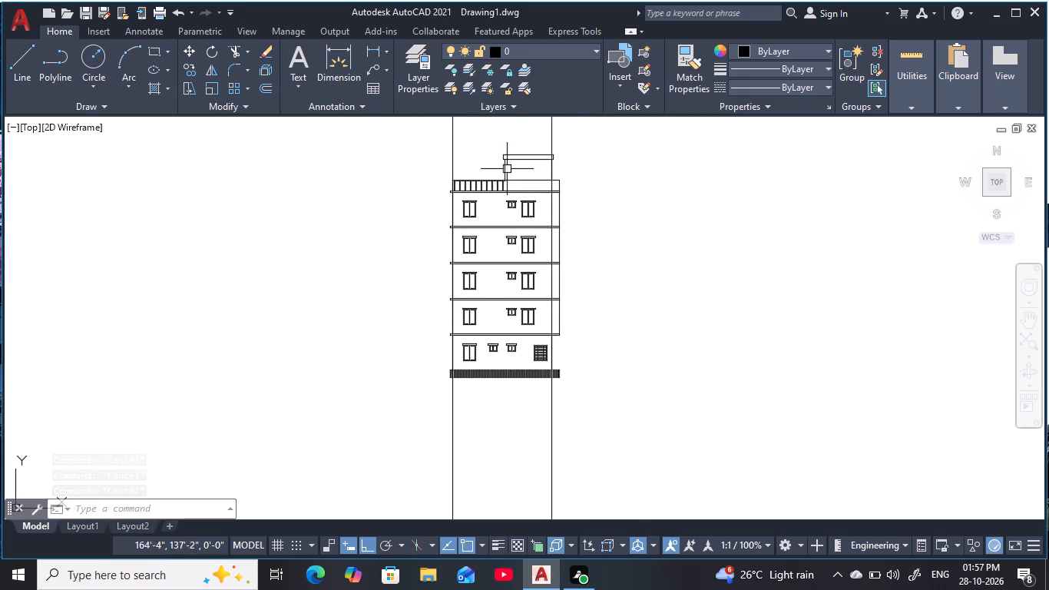
pyautogui.scroll(2, 507, 169)
pyautogui.middleClick(507, 169)
pyautogui.press('Escape')
pyautogui.press('Escape')
pyautogui.write('XL')
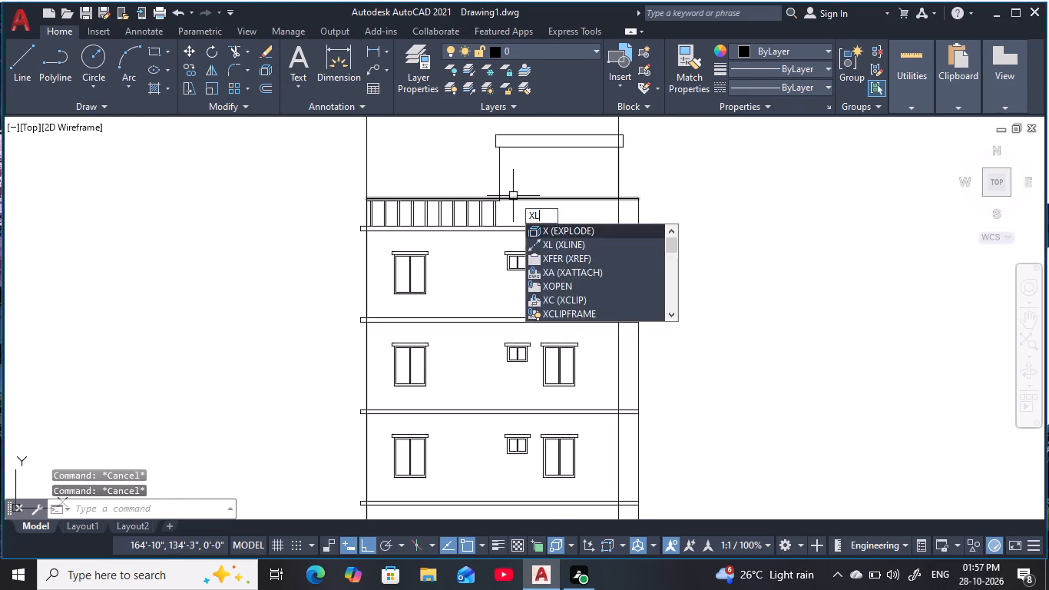
pyautogui.press('space')
pyautogui.write('V')
pyautogui.press('space')
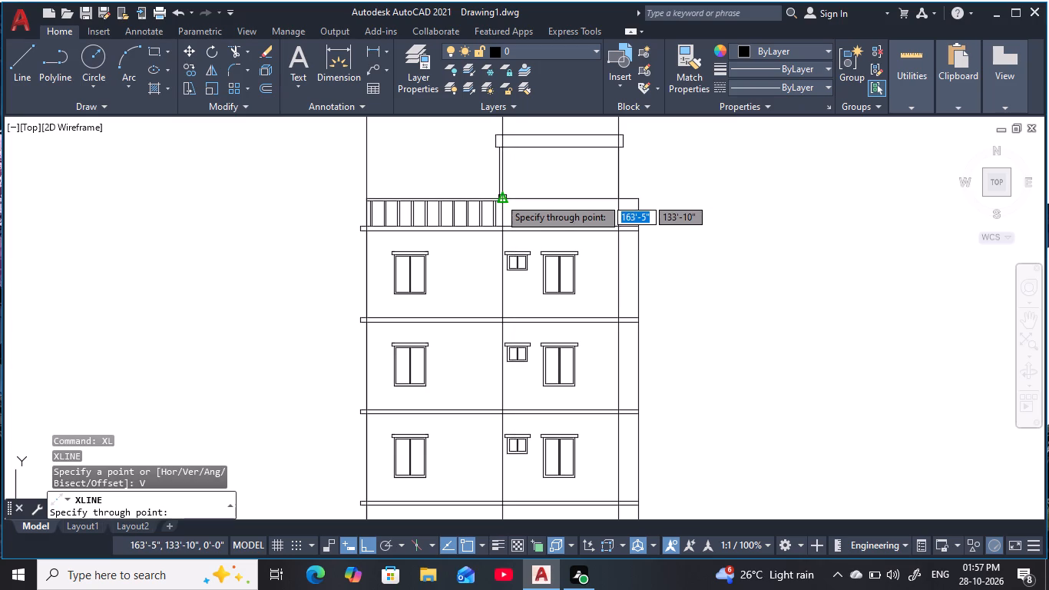
pyautogui.scroll(4, 500, 195)
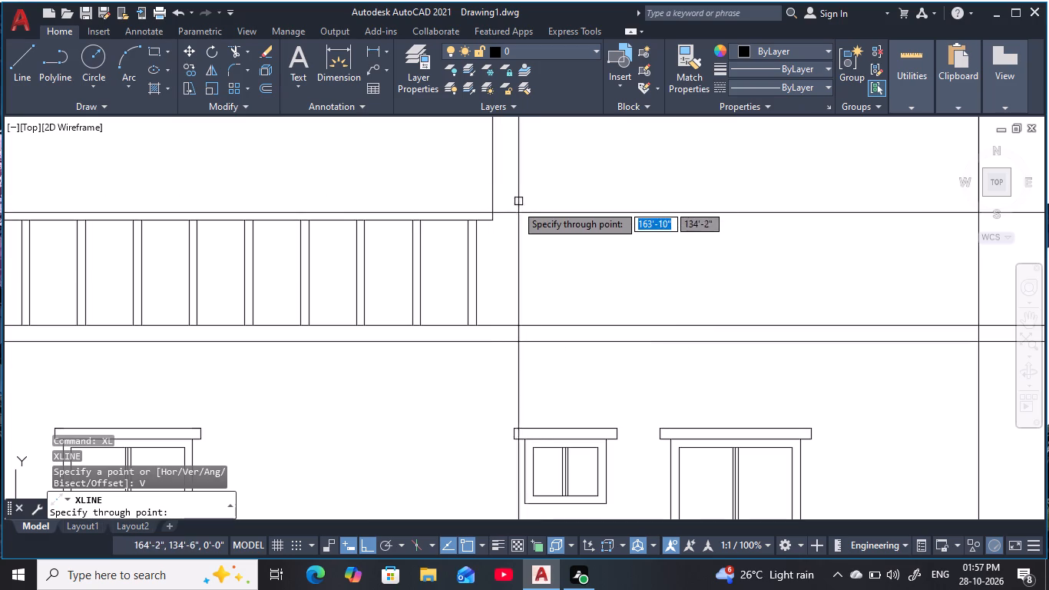
pyautogui.click(495, 214)
pyautogui.press('Escape')
pyautogui.scroll(-5, 634, 307)
pyautogui.moveTo(634, 303); pyautogui.dragTo(631, 270, button='middle')
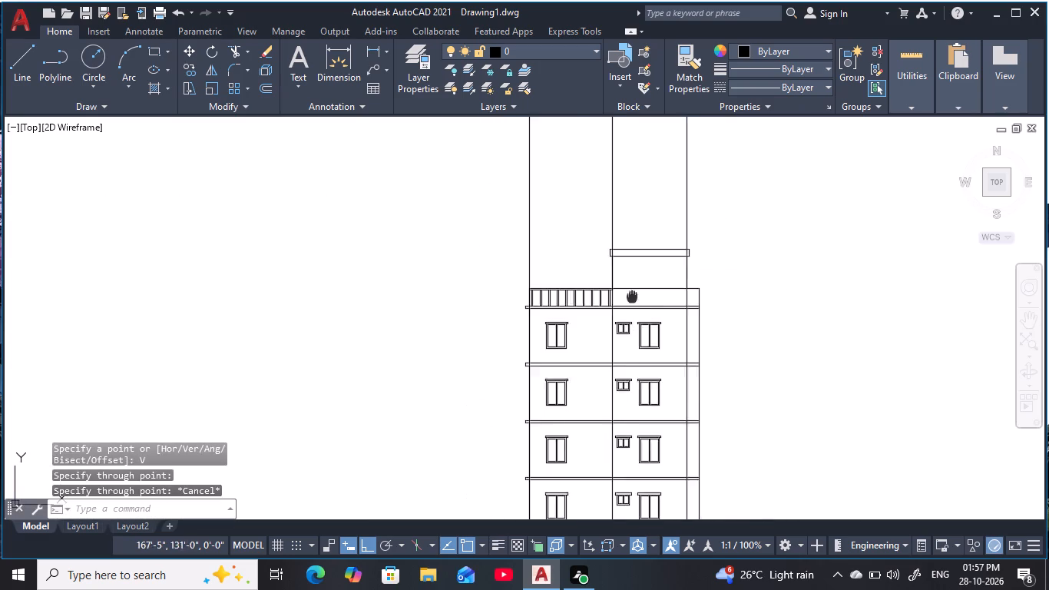
pyautogui.moveTo(631, 270); pyautogui.dragTo(630, 270, button='middle')
pyautogui.press('Escape')
pyautogui.press('Escape')
pyautogui.moveTo(637, 336); pyautogui.dragTo(616, 240, button='middle')
pyautogui.press('Escape')
pyautogui.press('Escape')
pyautogui.press('Escape')
pyautogui.press('Escape')
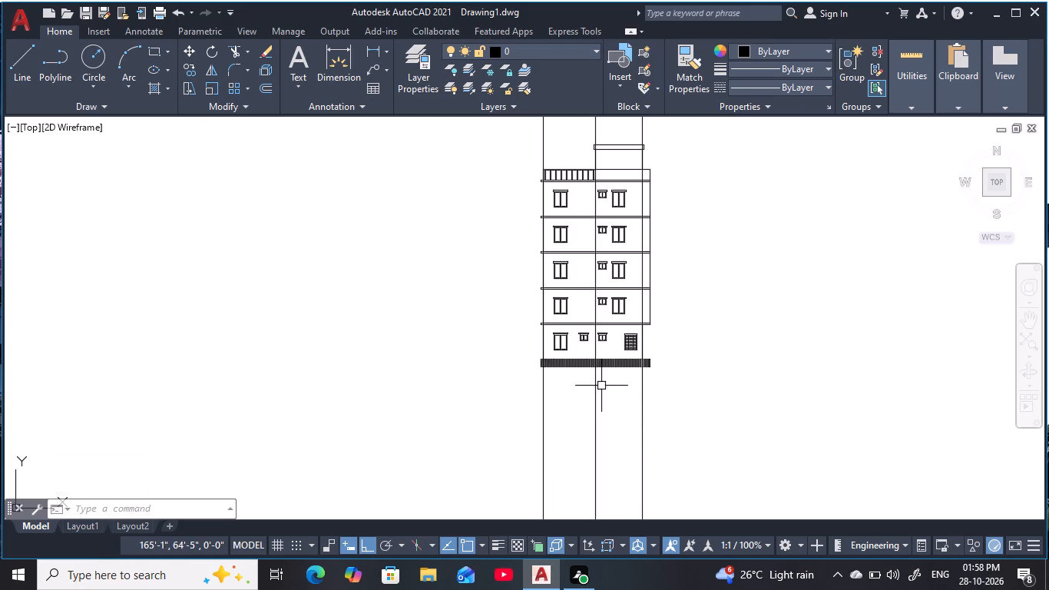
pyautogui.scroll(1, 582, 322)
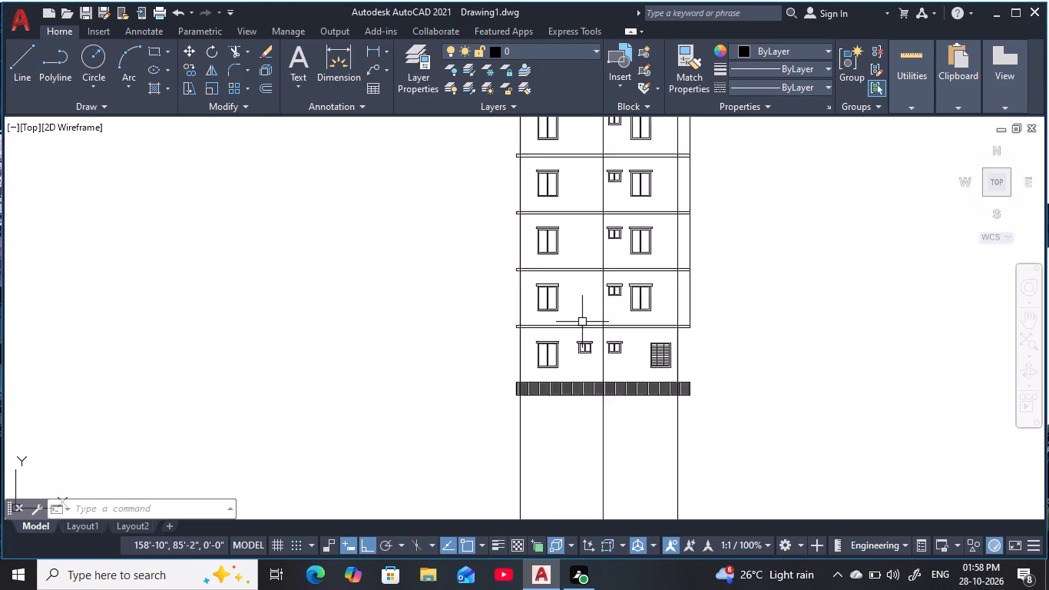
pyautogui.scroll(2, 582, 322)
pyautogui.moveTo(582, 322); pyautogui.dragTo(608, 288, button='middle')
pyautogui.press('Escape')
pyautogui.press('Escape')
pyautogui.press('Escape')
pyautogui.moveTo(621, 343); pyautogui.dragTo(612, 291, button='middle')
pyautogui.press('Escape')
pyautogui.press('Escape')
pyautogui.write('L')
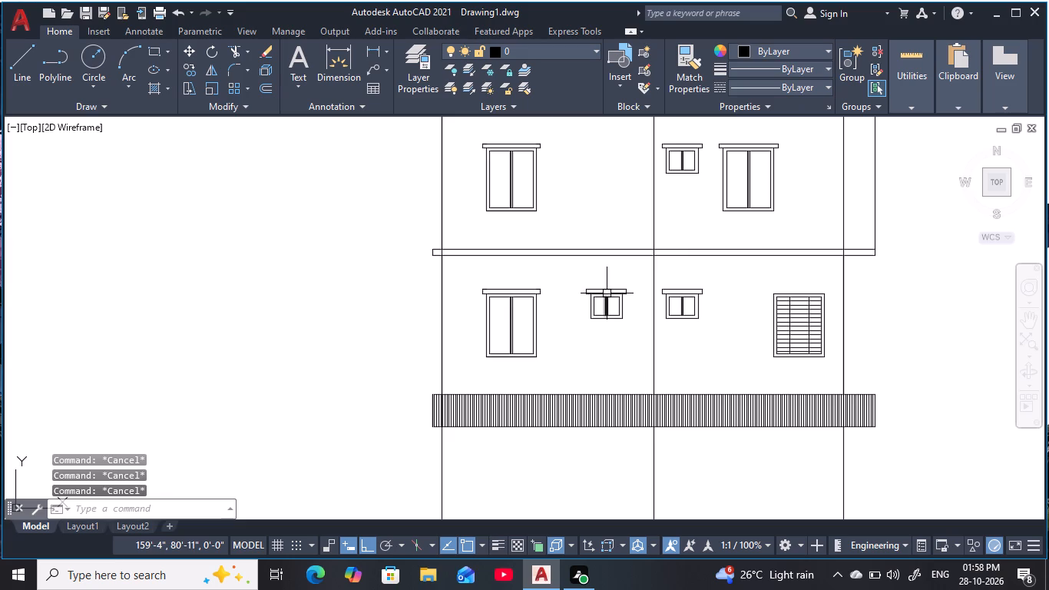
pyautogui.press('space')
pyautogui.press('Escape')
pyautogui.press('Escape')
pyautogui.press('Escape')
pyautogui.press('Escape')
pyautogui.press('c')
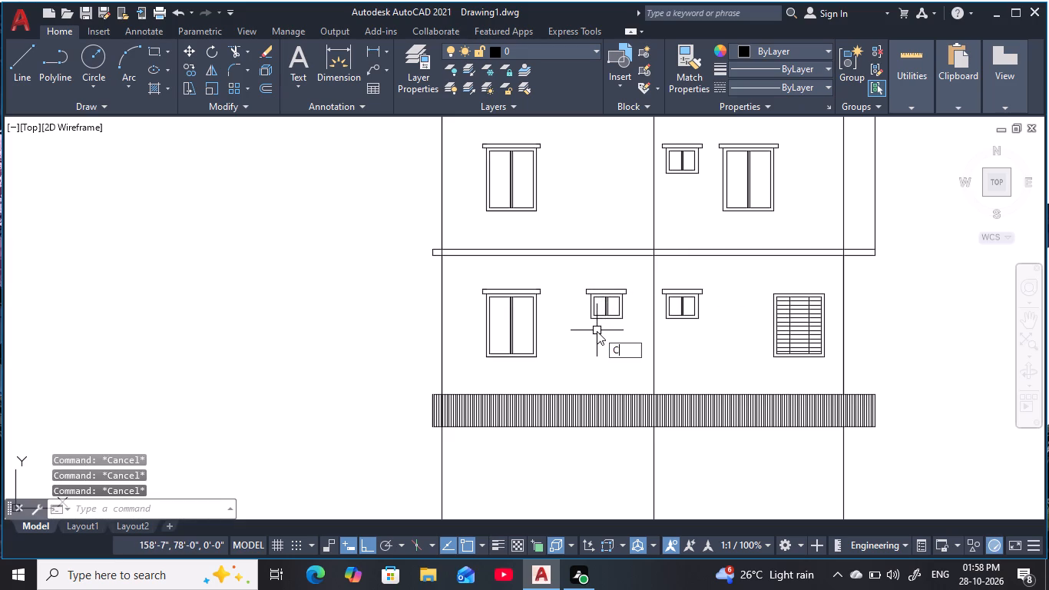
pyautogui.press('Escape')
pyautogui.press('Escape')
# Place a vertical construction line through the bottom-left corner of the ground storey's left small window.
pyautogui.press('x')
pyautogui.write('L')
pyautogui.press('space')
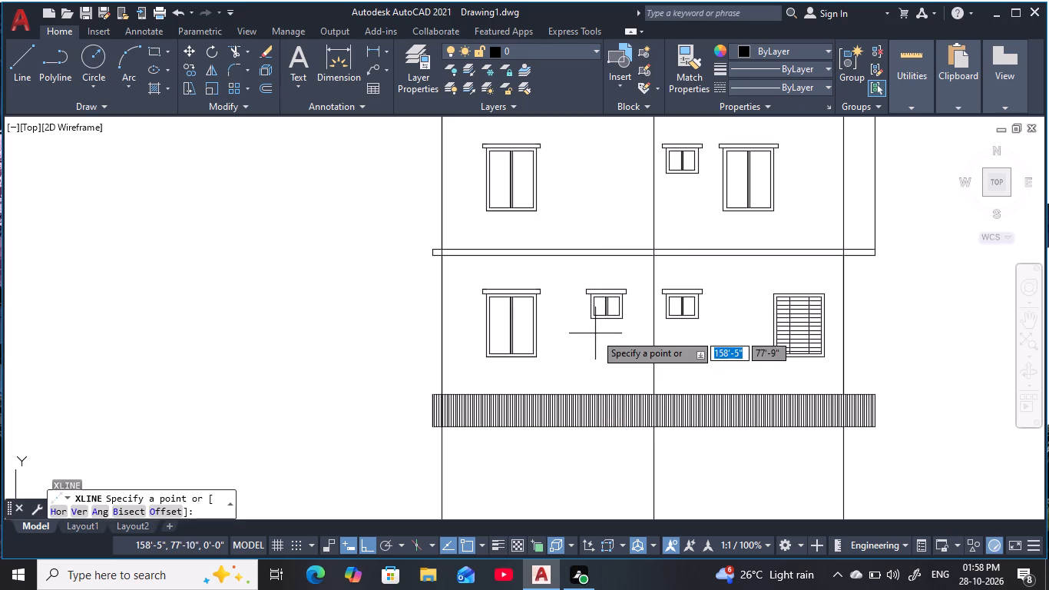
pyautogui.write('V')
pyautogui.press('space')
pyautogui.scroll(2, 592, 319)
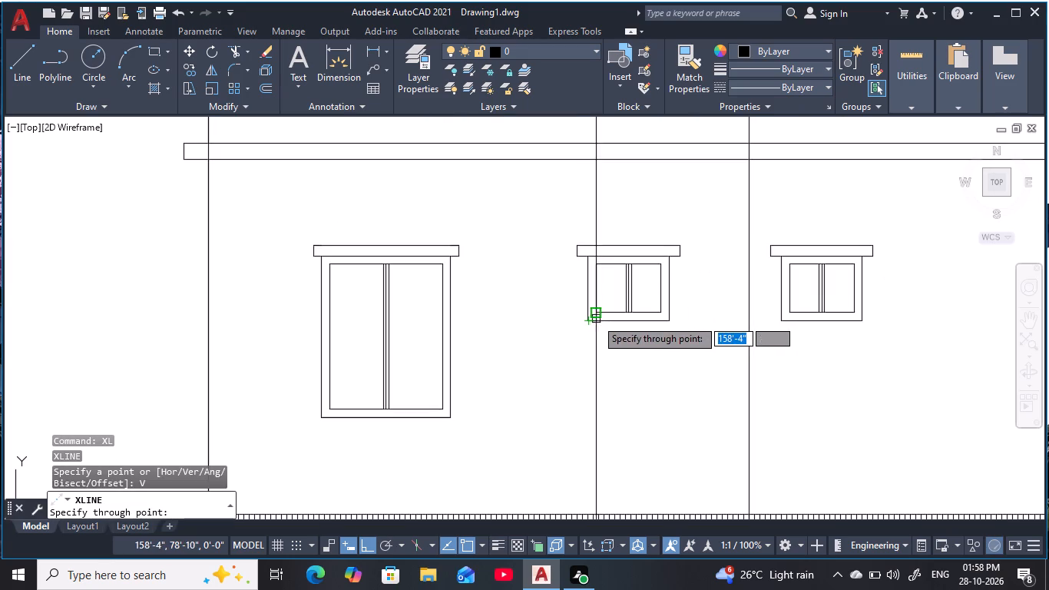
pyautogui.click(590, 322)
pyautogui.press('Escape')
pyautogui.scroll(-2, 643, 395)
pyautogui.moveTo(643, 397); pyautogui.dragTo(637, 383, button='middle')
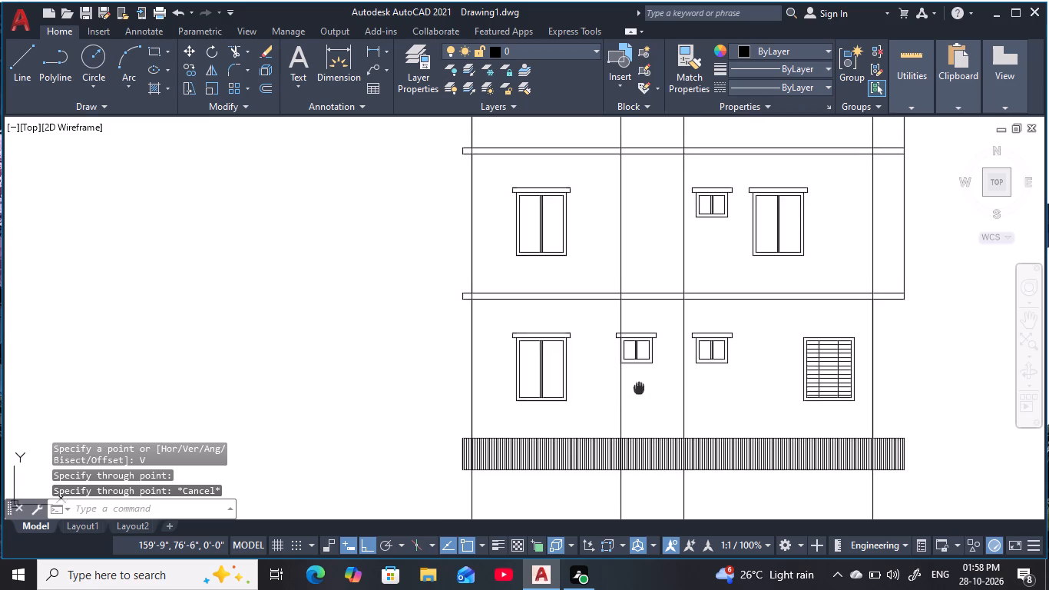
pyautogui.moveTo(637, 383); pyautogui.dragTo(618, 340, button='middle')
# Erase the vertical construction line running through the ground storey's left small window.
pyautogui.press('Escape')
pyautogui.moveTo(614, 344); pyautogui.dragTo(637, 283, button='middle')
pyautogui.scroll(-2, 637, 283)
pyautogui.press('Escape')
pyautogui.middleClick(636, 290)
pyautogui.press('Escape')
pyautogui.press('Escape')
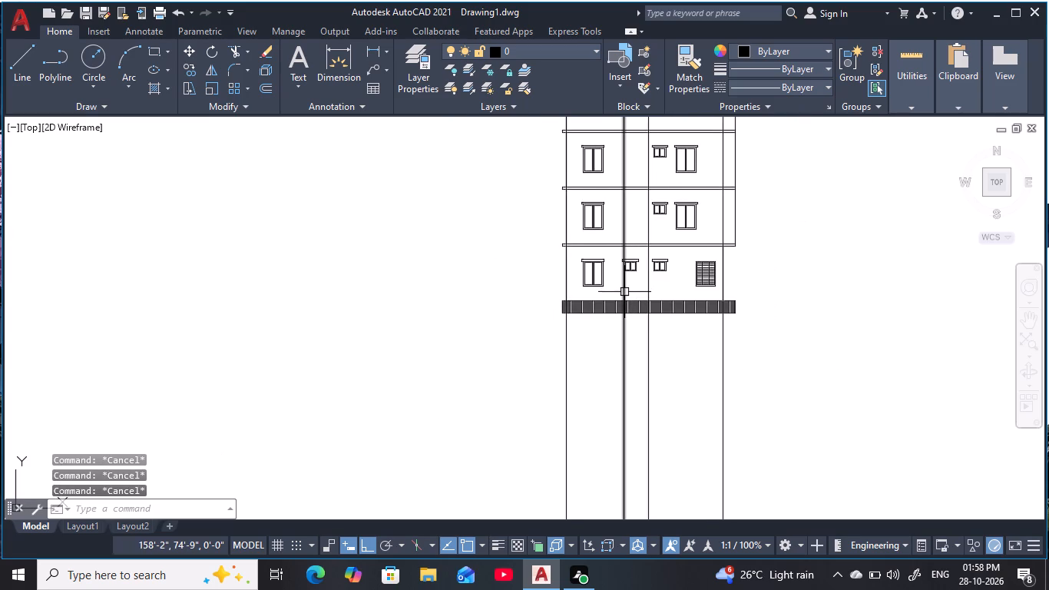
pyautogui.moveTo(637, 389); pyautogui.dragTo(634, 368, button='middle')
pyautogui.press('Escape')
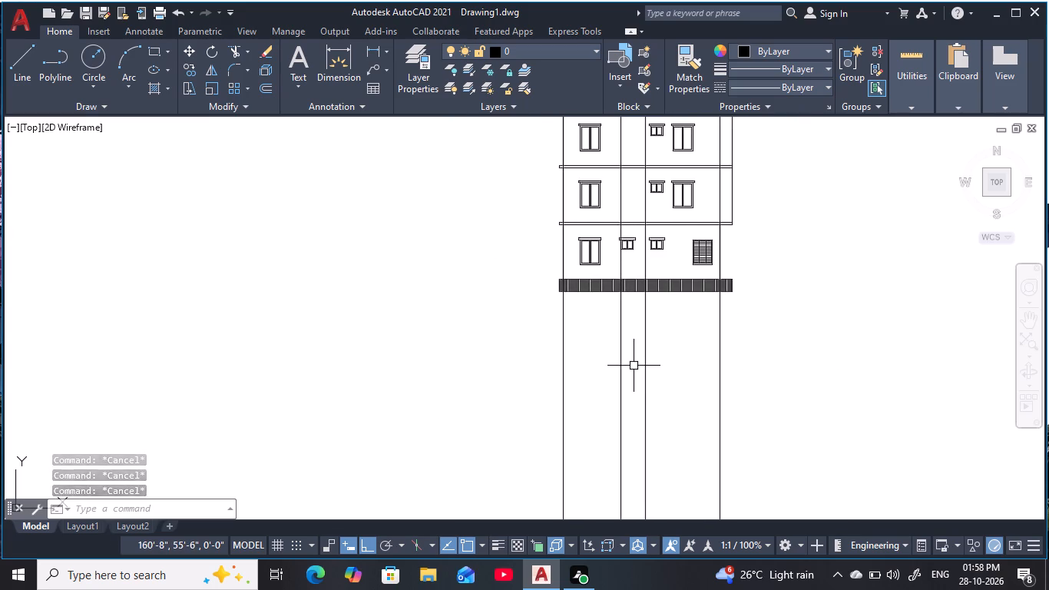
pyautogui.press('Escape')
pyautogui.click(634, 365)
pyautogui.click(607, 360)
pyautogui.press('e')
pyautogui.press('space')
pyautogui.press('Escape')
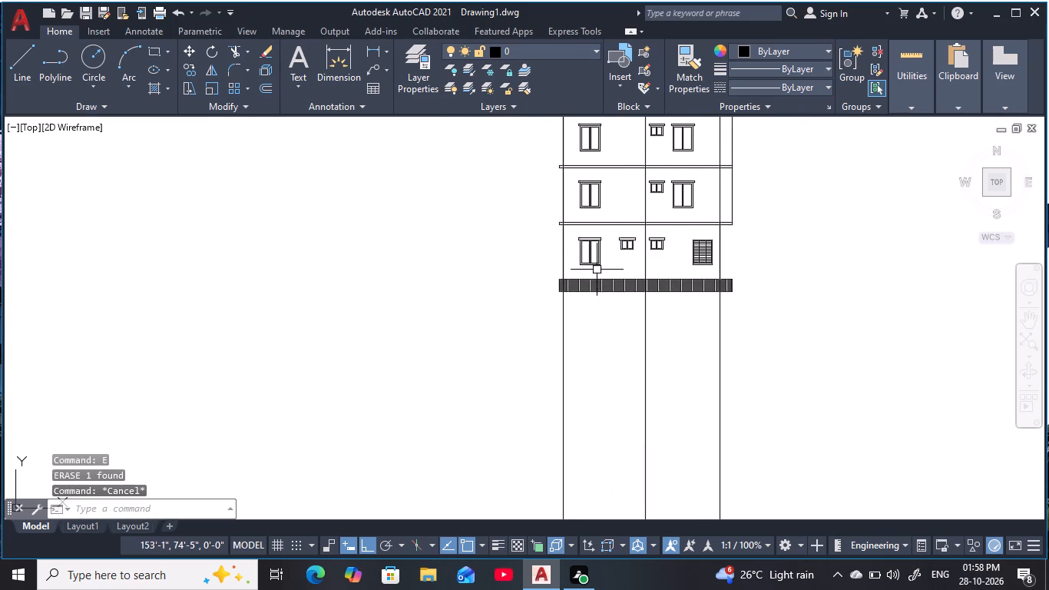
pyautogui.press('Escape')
# Place a vertical construction line through the bottom-right corner of the ground storey's large two-pane window.
pyautogui.moveTo(597, 268); pyautogui.dragTo(593, 306, button='middle')
pyautogui.press('Escape')
pyautogui.press('Escape')
pyautogui.scroll(2, 593, 304)
pyautogui.press('Escape')
pyautogui.write('XL')
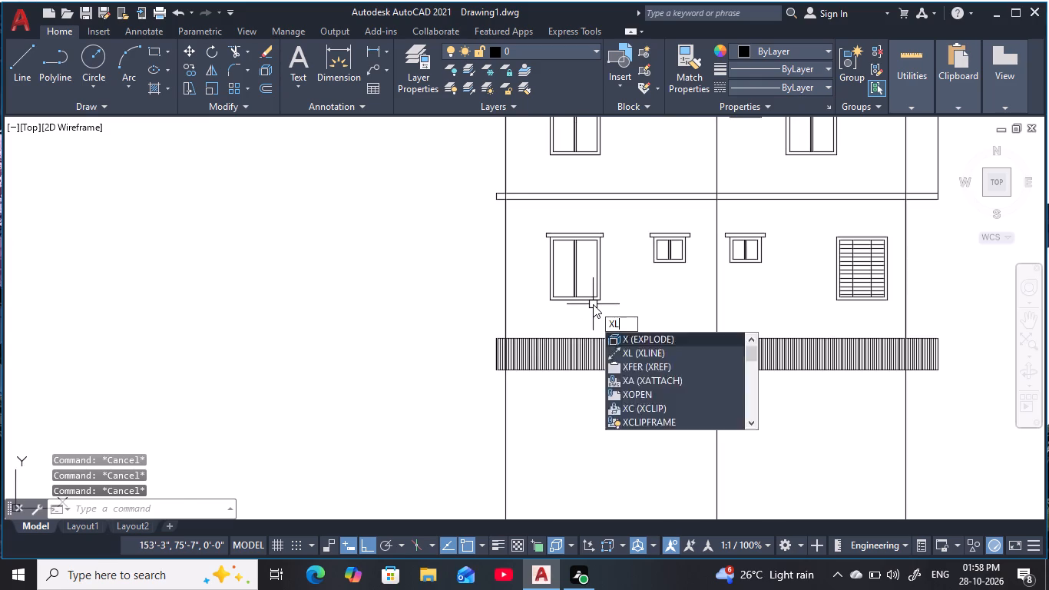
pyautogui.press('space')
pyautogui.press('v')
pyautogui.press('space')
pyautogui.scroll(3, 611, 298)
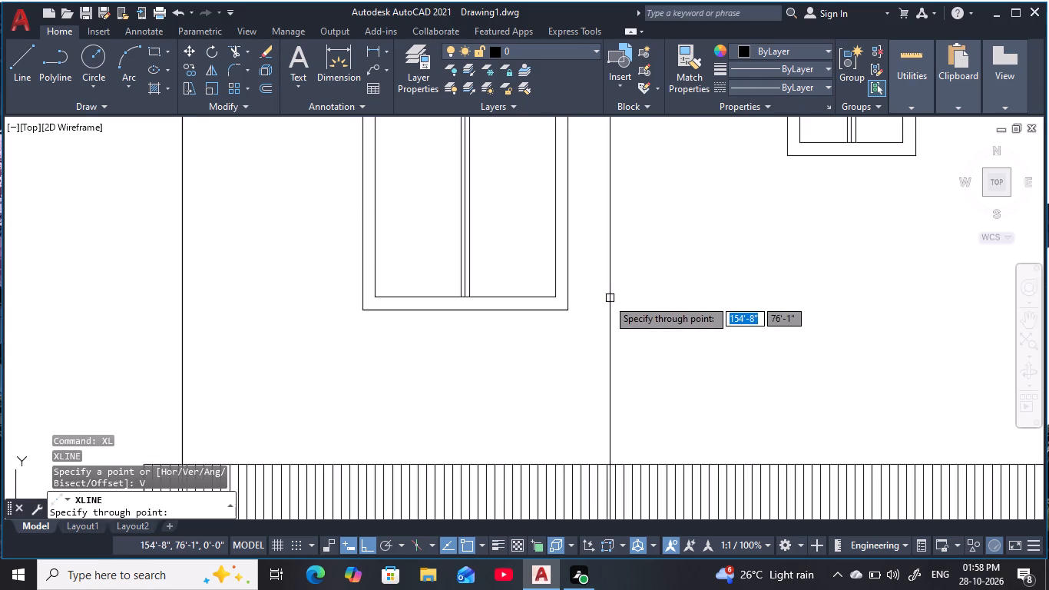
pyautogui.click(569, 313)
pyautogui.press('Escape')
pyautogui.scroll(-3, 713, 317)
pyautogui.moveTo(713, 317); pyautogui.dragTo(682, 310, button='middle')
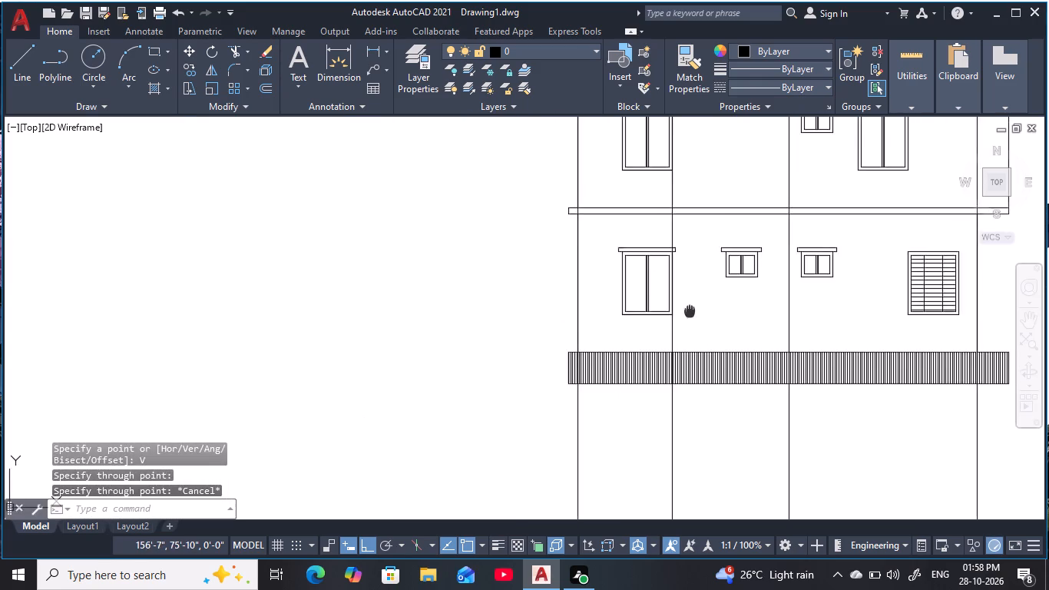
pyautogui.moveTo(682, 310); pyautogui.dragTo(645, 306, button='middle')
pyautogui.press('Escape')
pyautogui.press('Escape')
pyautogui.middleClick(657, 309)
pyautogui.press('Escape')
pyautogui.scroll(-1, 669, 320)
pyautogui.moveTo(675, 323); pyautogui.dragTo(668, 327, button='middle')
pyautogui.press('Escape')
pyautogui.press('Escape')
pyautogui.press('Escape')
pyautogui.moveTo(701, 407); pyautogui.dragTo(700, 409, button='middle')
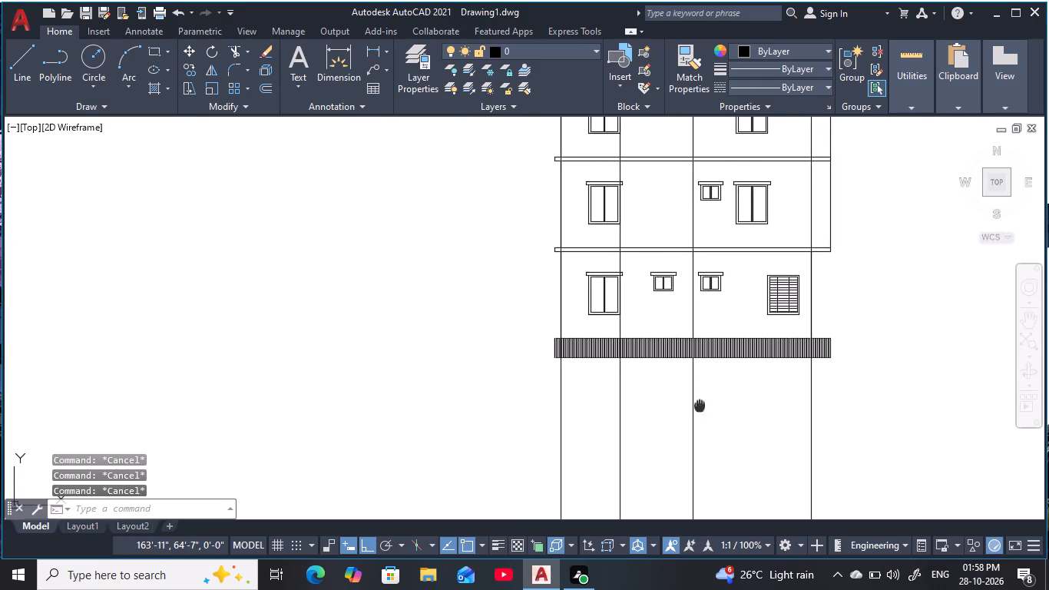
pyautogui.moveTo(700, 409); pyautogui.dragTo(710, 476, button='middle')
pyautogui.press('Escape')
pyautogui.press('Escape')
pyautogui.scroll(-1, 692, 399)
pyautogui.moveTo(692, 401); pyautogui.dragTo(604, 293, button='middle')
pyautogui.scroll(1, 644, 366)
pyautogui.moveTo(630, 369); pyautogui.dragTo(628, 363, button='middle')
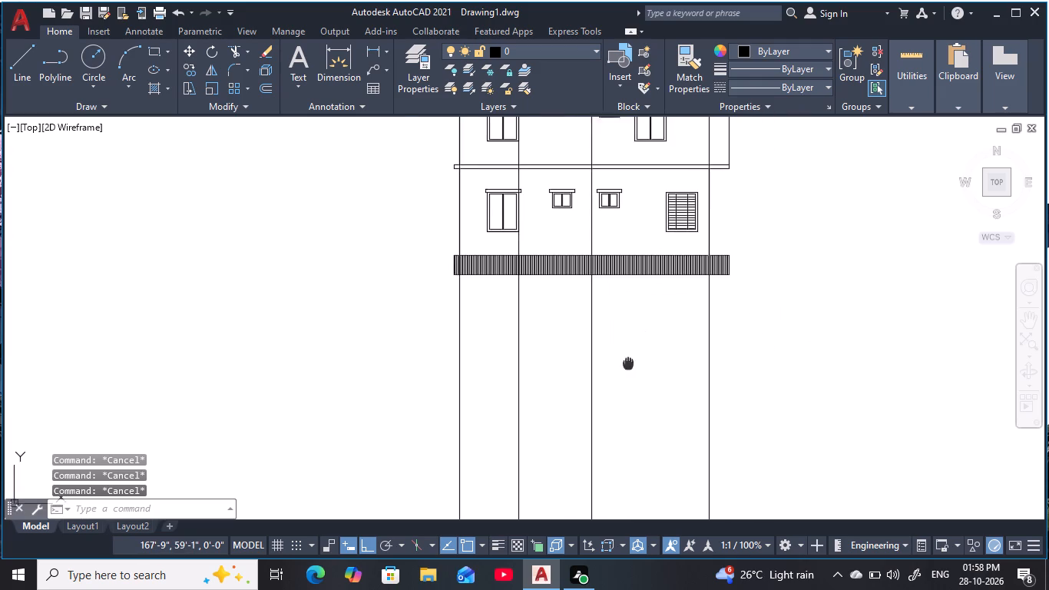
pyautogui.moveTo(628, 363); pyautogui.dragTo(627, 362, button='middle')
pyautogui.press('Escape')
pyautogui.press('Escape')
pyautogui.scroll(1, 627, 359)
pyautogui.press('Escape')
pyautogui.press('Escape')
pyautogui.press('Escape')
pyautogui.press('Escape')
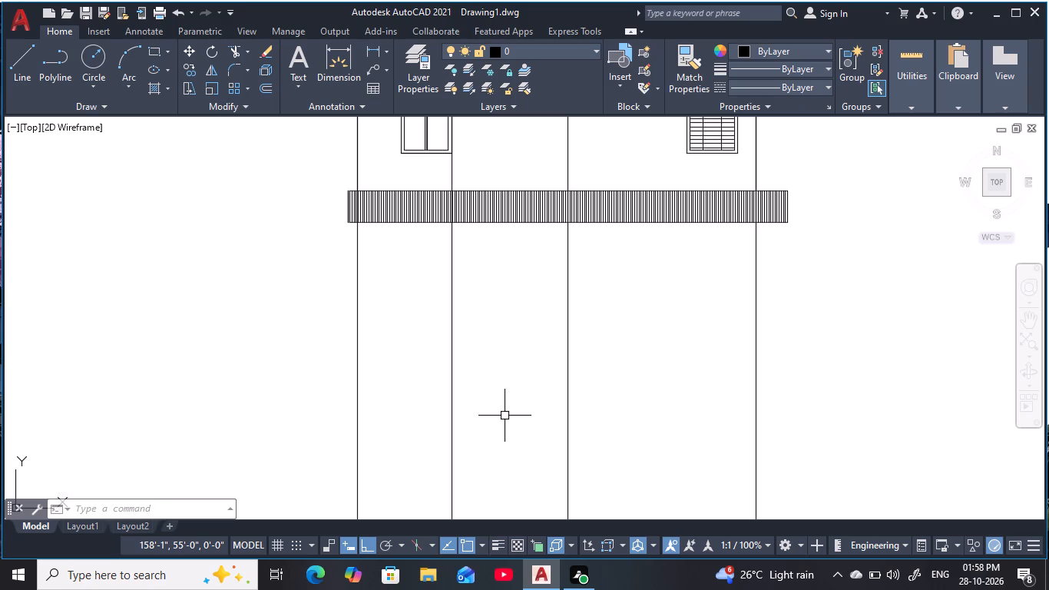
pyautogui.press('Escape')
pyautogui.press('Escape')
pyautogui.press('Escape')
# Offset the four vertical construction lines by 1', the rightmost one to the left and the other three to the right.
pyautogui.moveTo(409, 404); pyautogui.dragTo(422, 421, button='middle')
pyautogui.press('Escape')
pyautogui.press('Escape')
pyautogui.press('Escape')
pyautogui.press('Escape')
pyautogui.press('Escape')
pyautogui.write('O')
pyautogui.press('space')
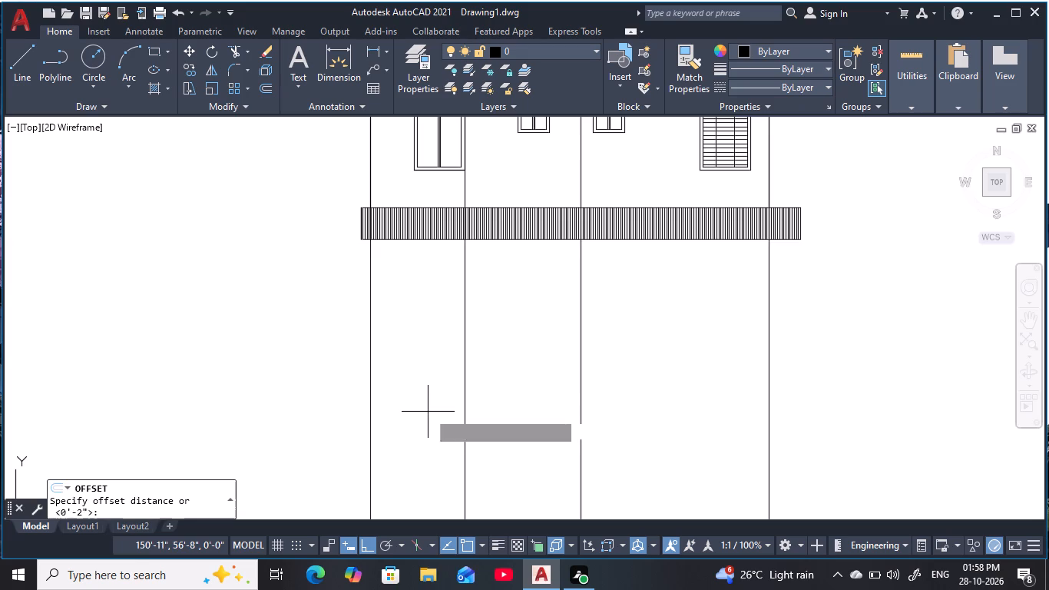
pyautogui.write("1'")
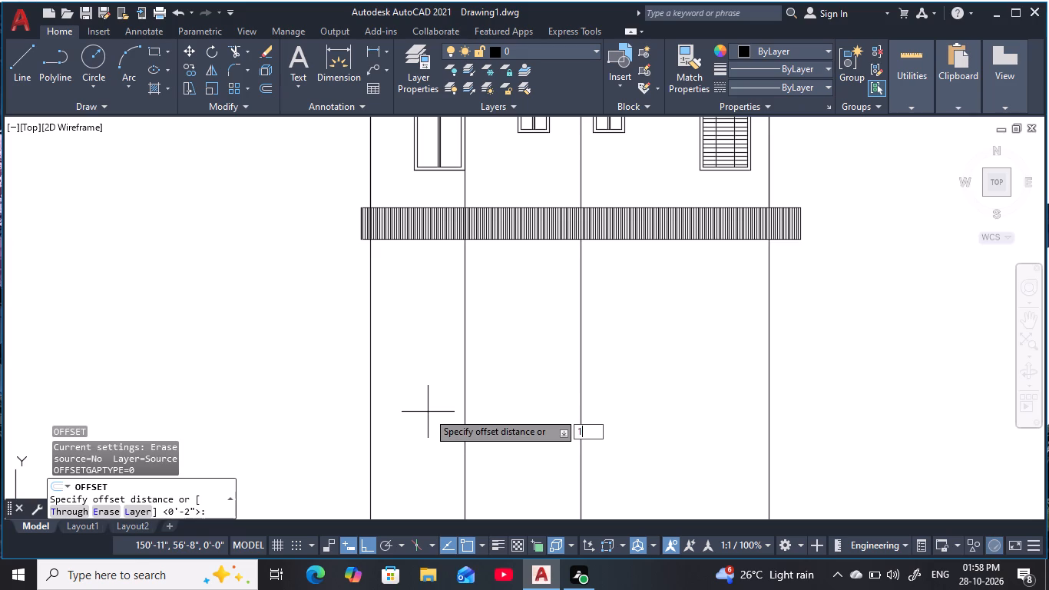
pyautogui.press('space')
pyautogui.click(372, 413)
pyautogui.click(446, 394)
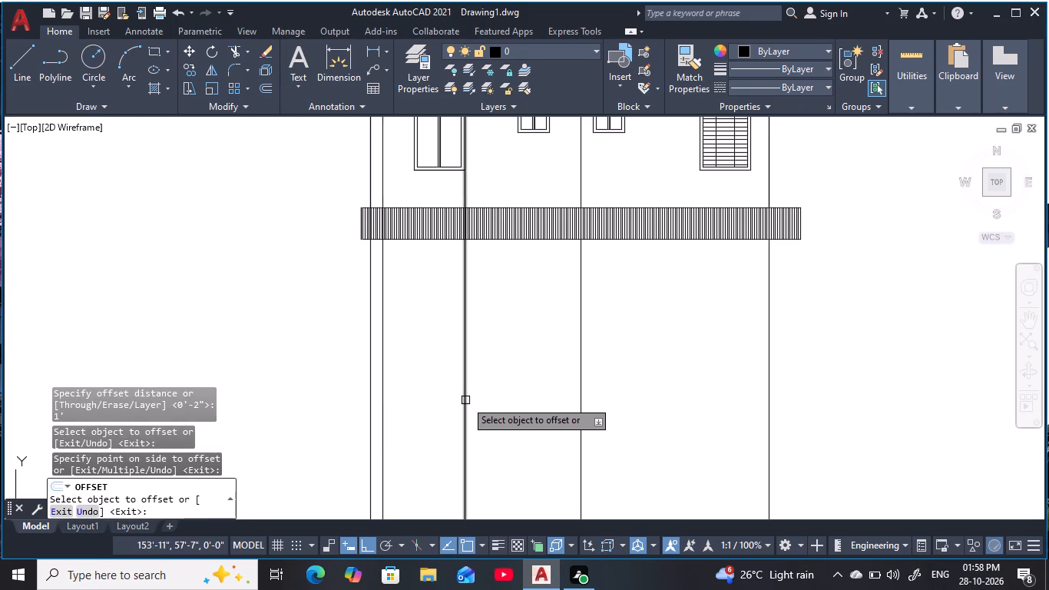
pyautogui.click(465, 400)
pyautogui.click(482, 395)
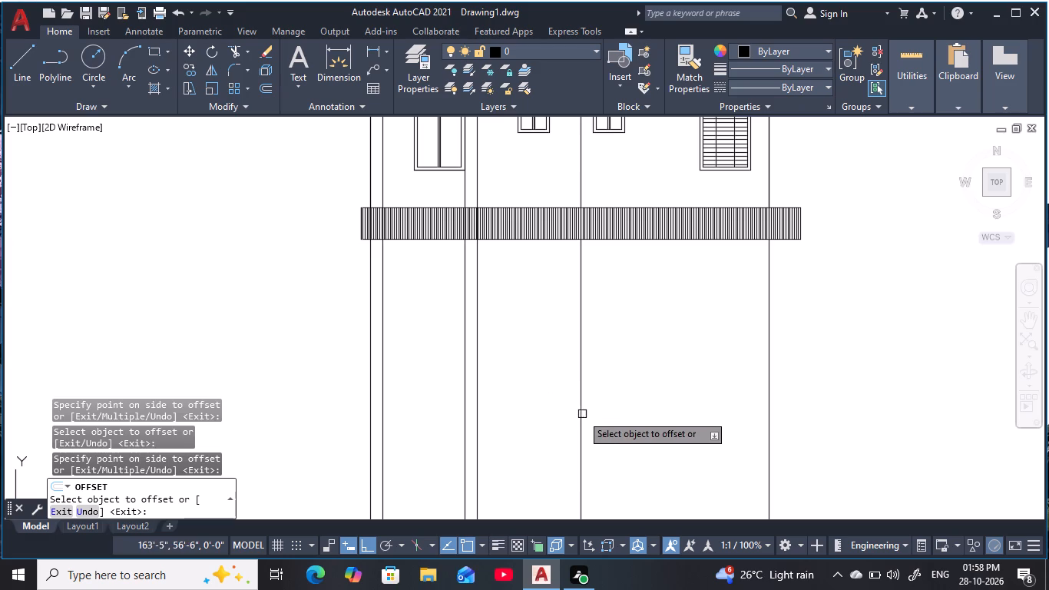
pyautogui.click(579, 416)
pyautogui.click(607, 409)
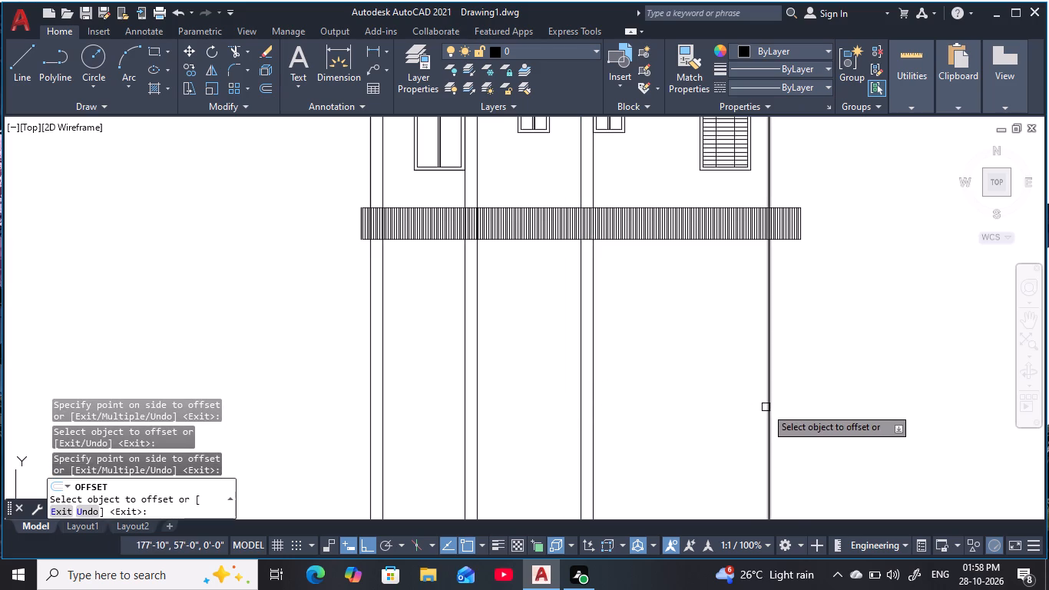
pyautogui.click(766, 407)
pyautogui.click(672, 413)
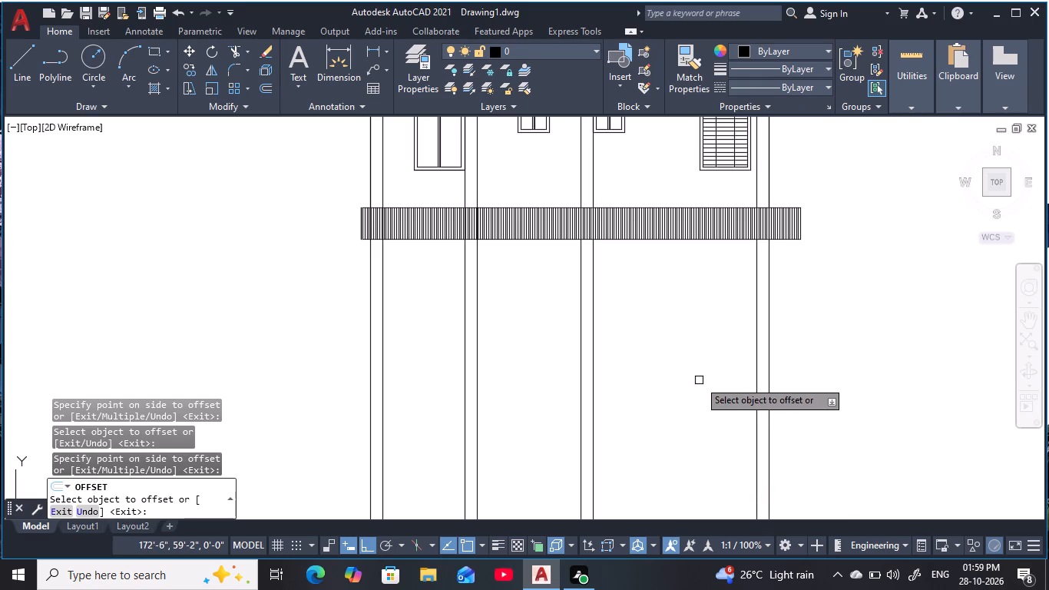
pyautogui.moveTo(668, 398); pyautogui.dragTo(699, 387, button='middle')
pyautogui.press('Escape')
pyautogui.press('Escape')
pyautogui.press('Escape')
pyautogui.press('Escape')
pyautogui.moveTo(710, 379); pyautogui.dragTo(680, 382, button='middle')
pyautogui.press('Escape')
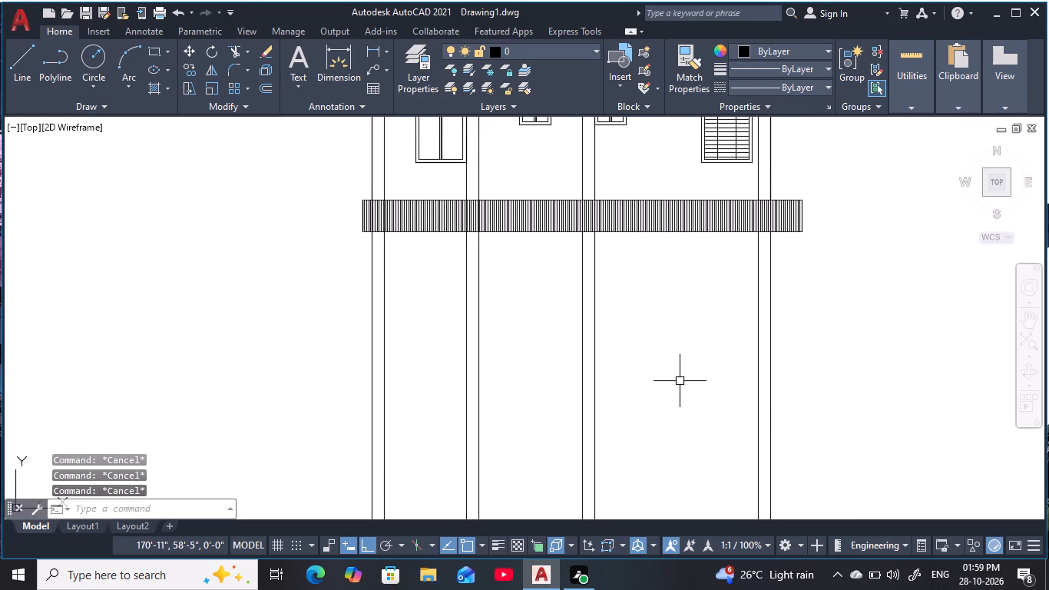
pyautogui.press('Escape')
pyautogui.press('Escape')
pyautogui.press('Escape')
pyautogui.press('Escape')
pyautogui.press('Escape')
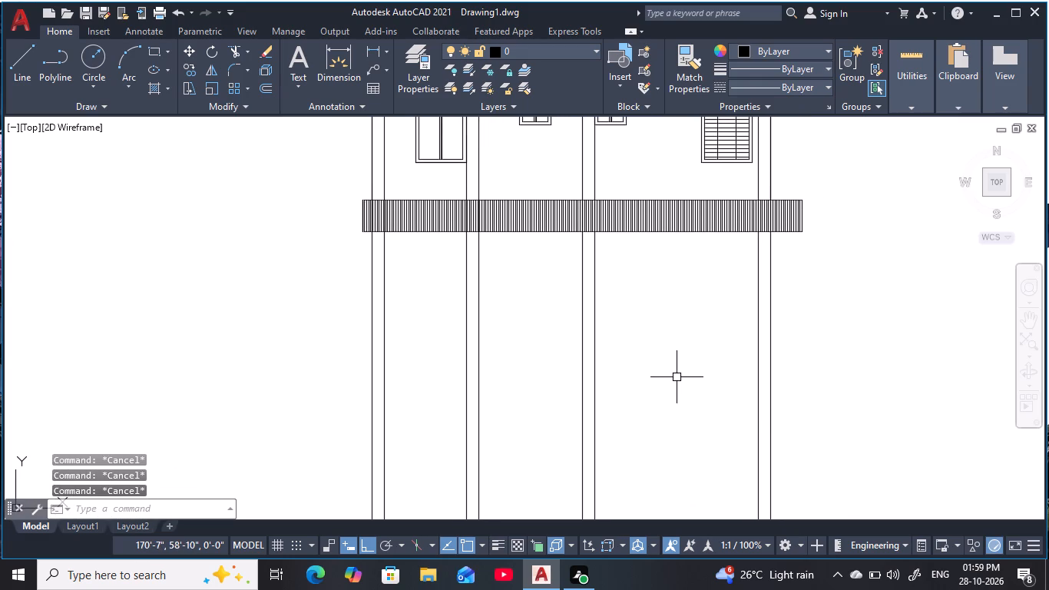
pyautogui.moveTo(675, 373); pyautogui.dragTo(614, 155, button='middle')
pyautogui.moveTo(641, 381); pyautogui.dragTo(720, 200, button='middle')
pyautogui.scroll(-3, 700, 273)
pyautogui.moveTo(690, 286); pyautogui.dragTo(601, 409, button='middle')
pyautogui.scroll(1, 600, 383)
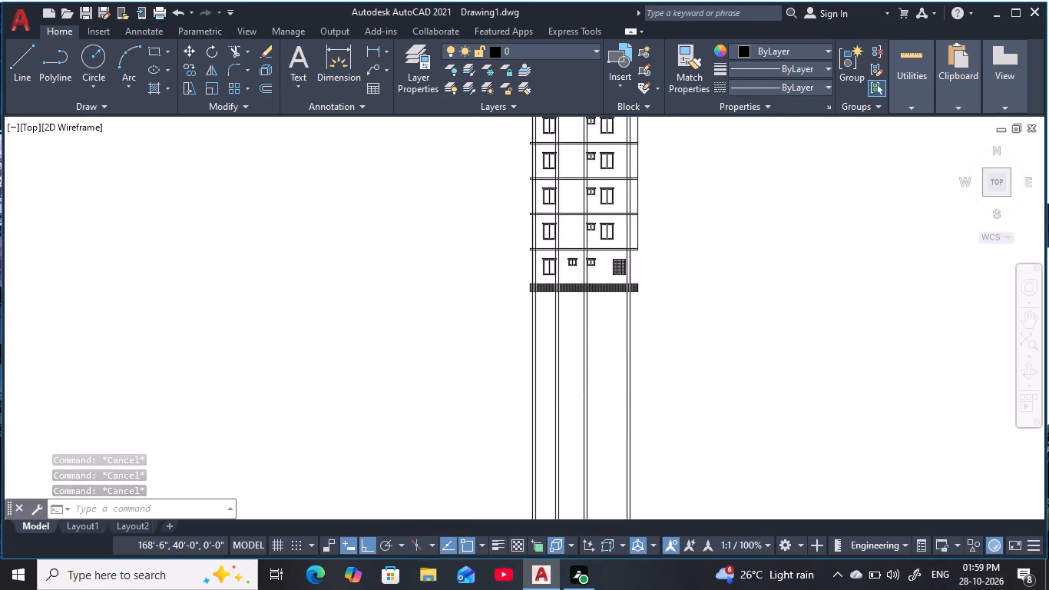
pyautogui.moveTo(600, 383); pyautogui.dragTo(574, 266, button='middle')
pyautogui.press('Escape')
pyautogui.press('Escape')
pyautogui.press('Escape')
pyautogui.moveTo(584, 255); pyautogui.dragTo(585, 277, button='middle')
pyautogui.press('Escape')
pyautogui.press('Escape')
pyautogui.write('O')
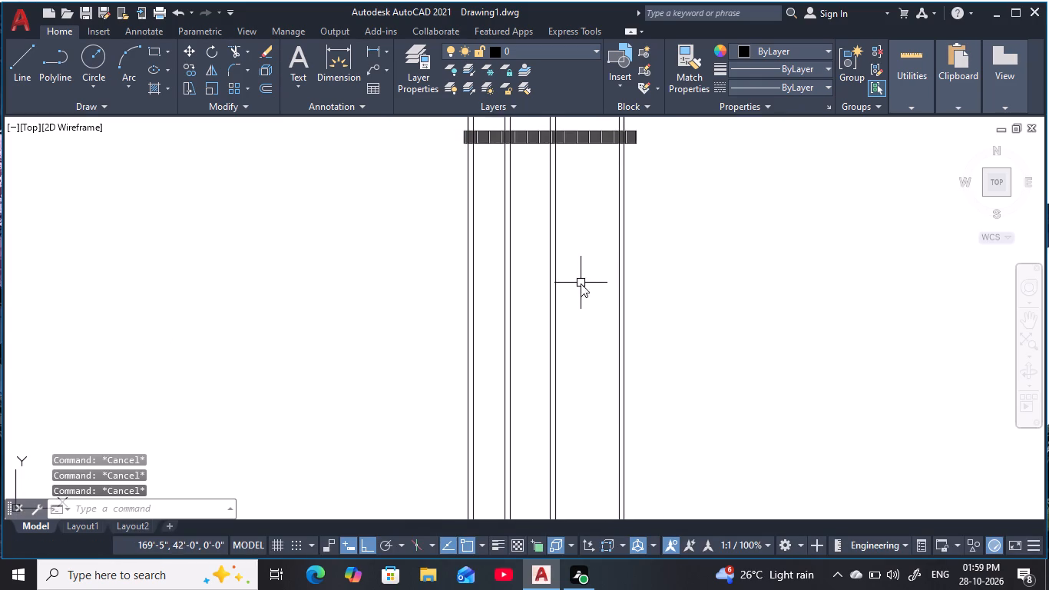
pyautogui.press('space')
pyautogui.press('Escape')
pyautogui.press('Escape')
# Place a horizontal construction line across the vertical construction lines, well below the building's plinth.
pyautogui.press('x')
pyautogui.press('l')
pyautogui.press('space')
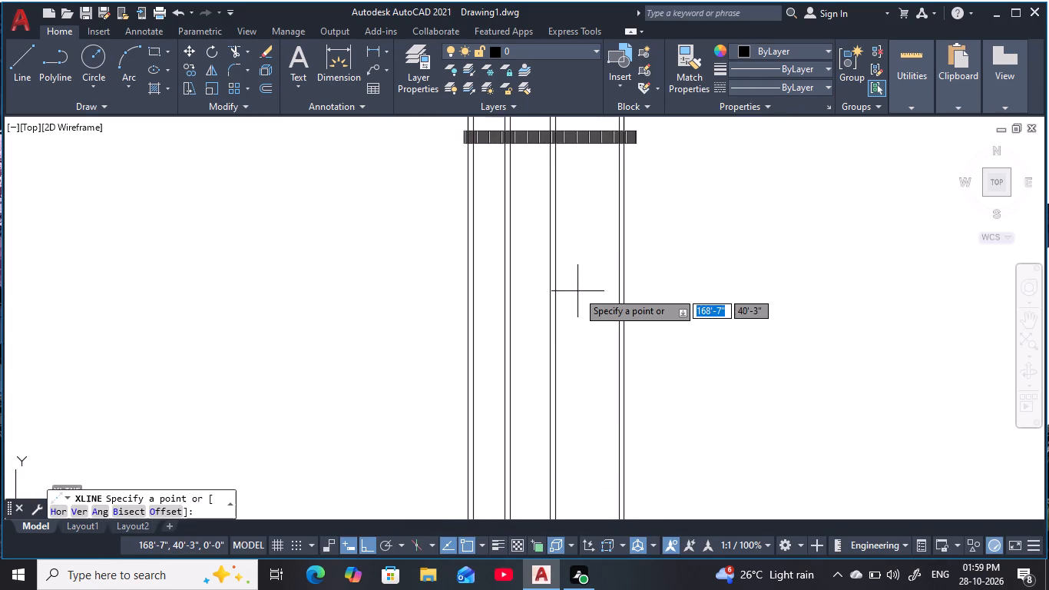
pyautogui.write('H')
pyautogui.press('space')
pyautogui.click(572, 467)
pyautogui.press('Escape')
pyautogui.middleClick(594, 369)
pyautogui.press('Escape')
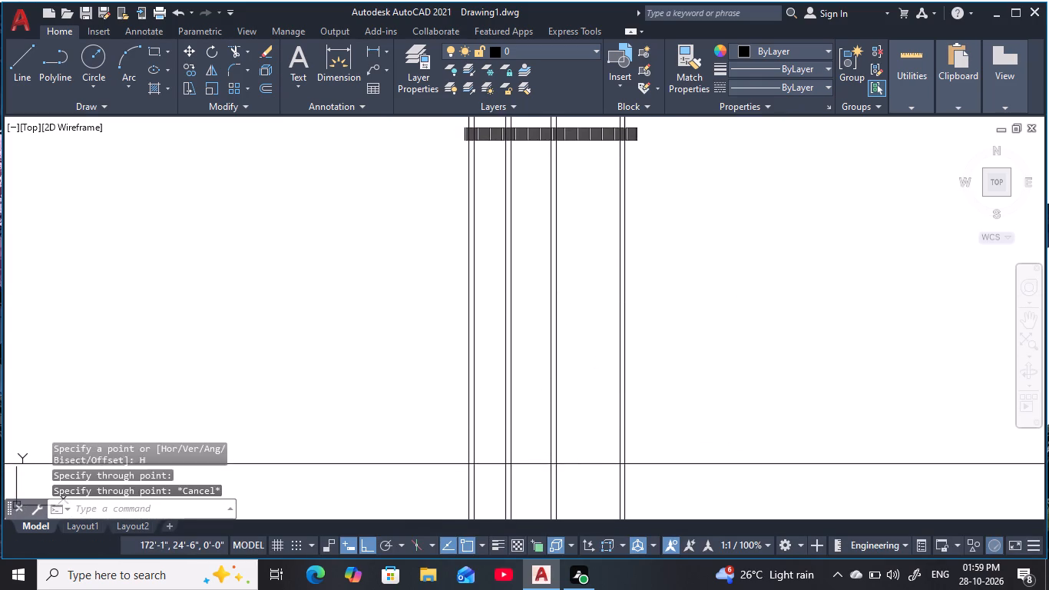
pyautogui.press('Escape')
pyautogui.press('Escape')
pyautogui.press('Escape')
pyautogui.press('Escape')
pyautogui.press('Escape')
pyautogui.press('Escape')
pyautogui.press('Escape')
pyautogui.press('Escape')
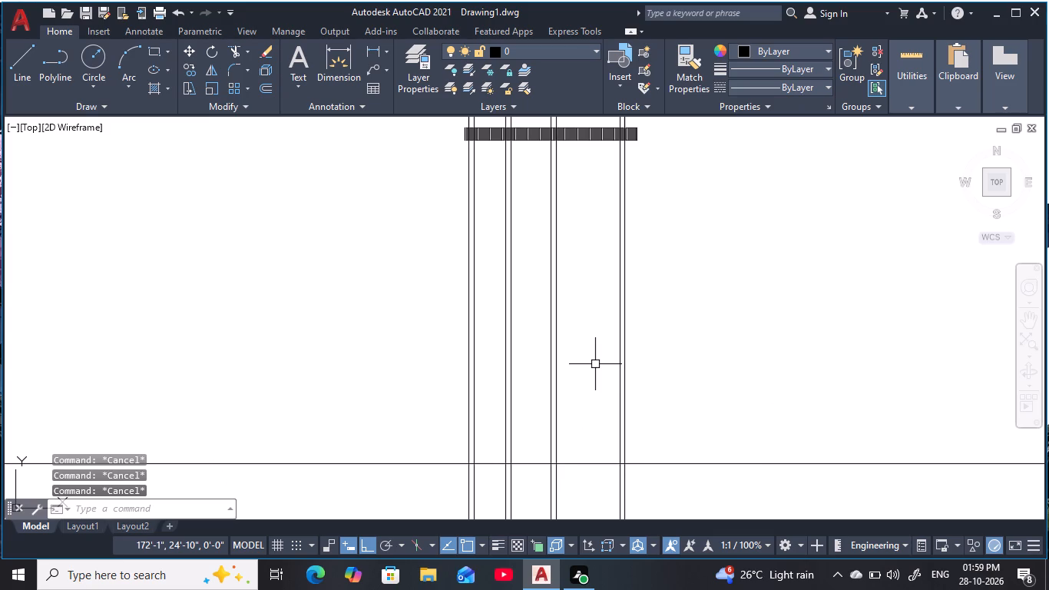
pyautogui.press('Escape')
pyautogui.press('Escape')
pyautogui.press('Escape')
pyautogui.press('Escape')
# Offset the horizontal construction line below the plinth 2'6" upward.
pyautogui.write('O')
pyautogui.press('space')
pyautogui.press('Escape')
pyautogui.press('Escape')
pyautogui.press('Escape')
pyautogui.press('Escape')
pyautogui.press('Escape')
pyautogui.press('Escape')
pyautogui.press('Escape')
pyautogui.write('O')
pyautogui.press('space')
pyautogui.press('2')
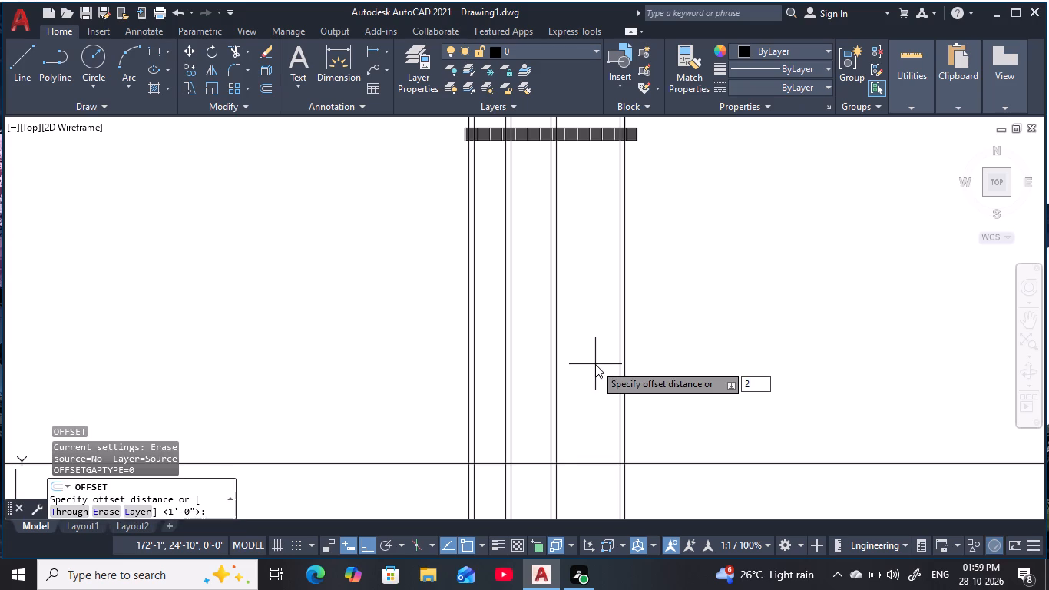
pyautogui.write("'6")
pyautogui.press('space')
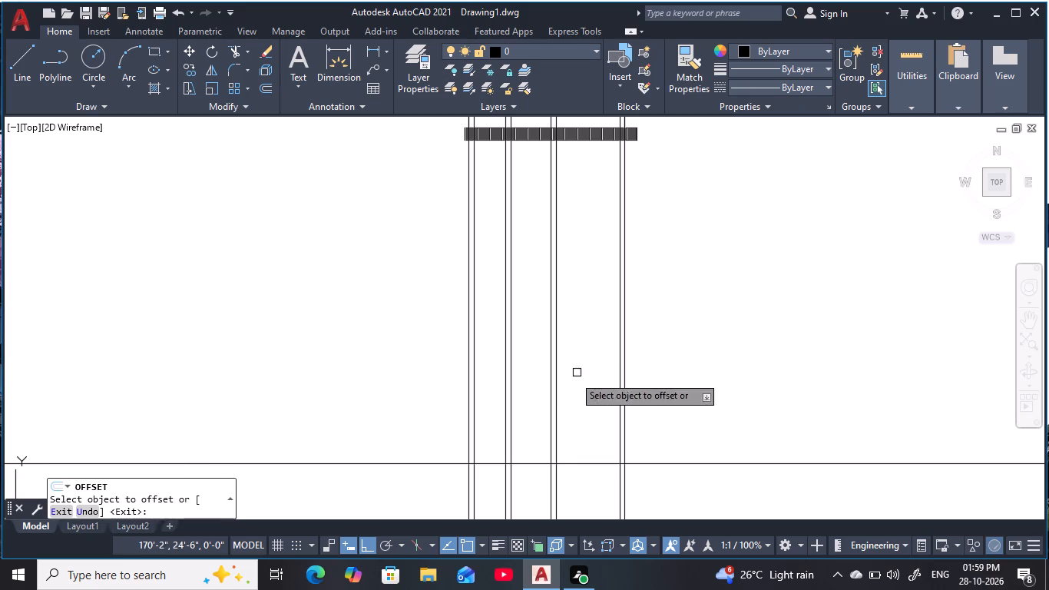
pyautogui.moveTo(574, 463); pyautogui.dragTo(573, 456)
pyautogui.click(584, 419)
pyautogui.press('Escape')
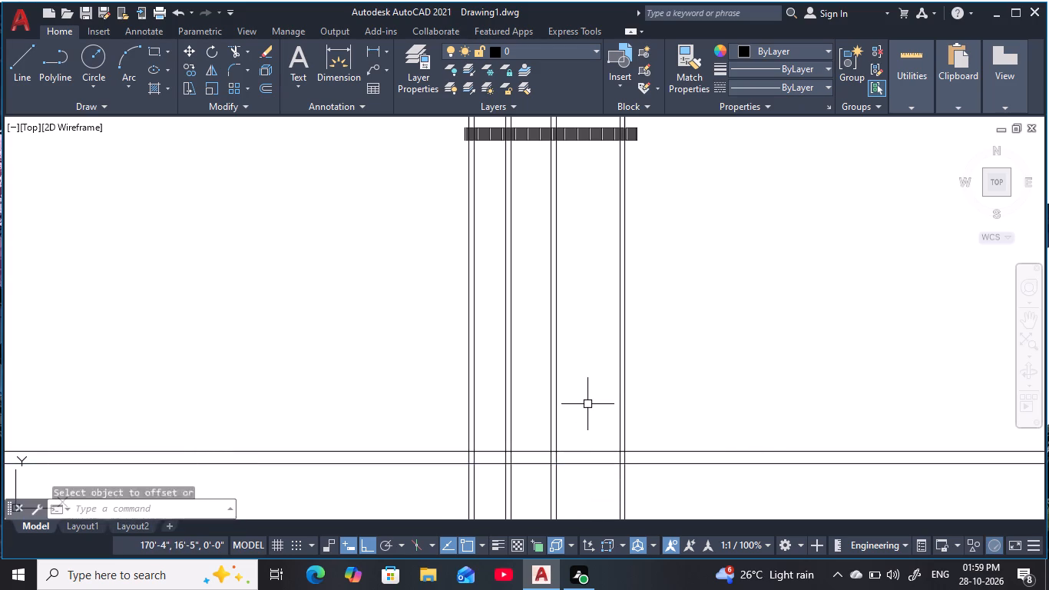
pyautogui.press('Escape')
pyautogui.press('Escape')
pyautogui.press('Escape')
pyautogui.press('Escape')
pyautogui.press('Escape')
pyautogui.press('Escape')
pyautogui.press('Escape')
# Offset the upper of the two horizontal construction lines 6" upward.
pyautogui.write('O')
pyautogui.press('space')
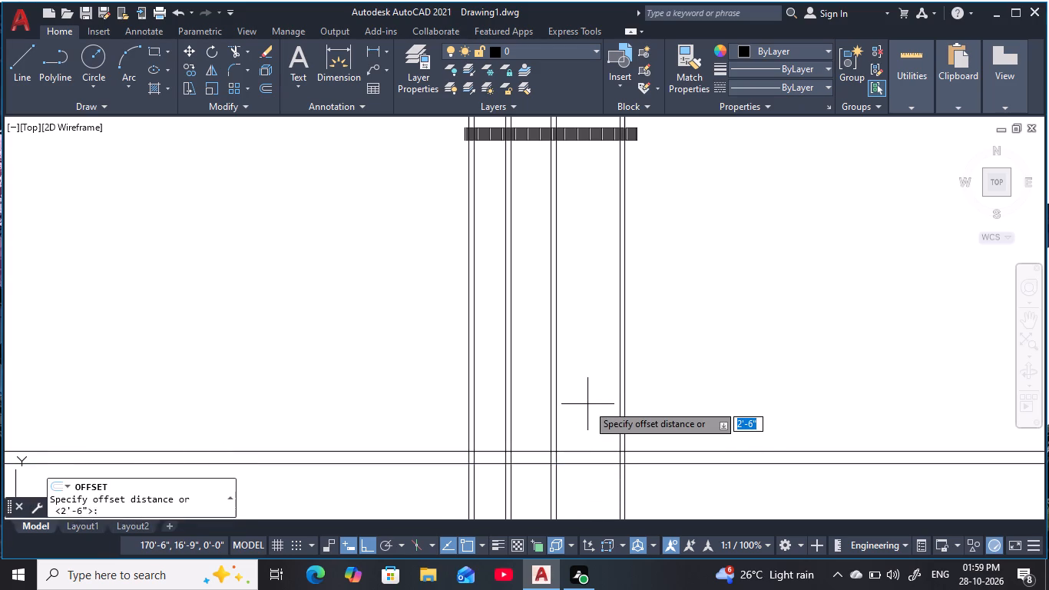
pyautogui.write('6')
pyautogui.press('space')
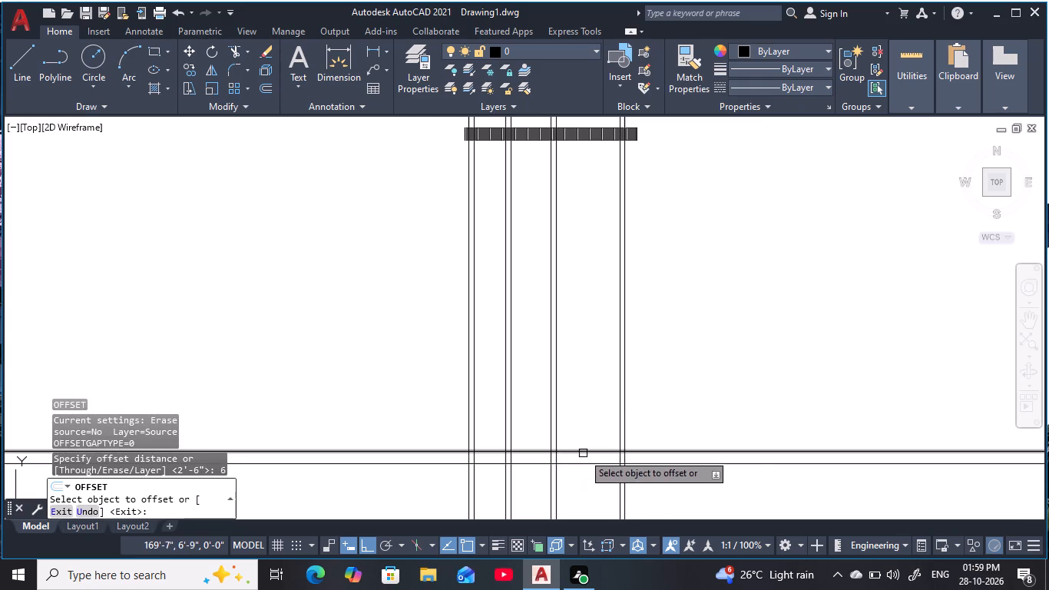
pyautogui.click(583, 453)
pyautogui.click(596, 415)
pyautogui.press('Escape')
pyautogui.middleClick(596, 413)
pyautogui.press('Escape')
pyautogui.press('Escape')
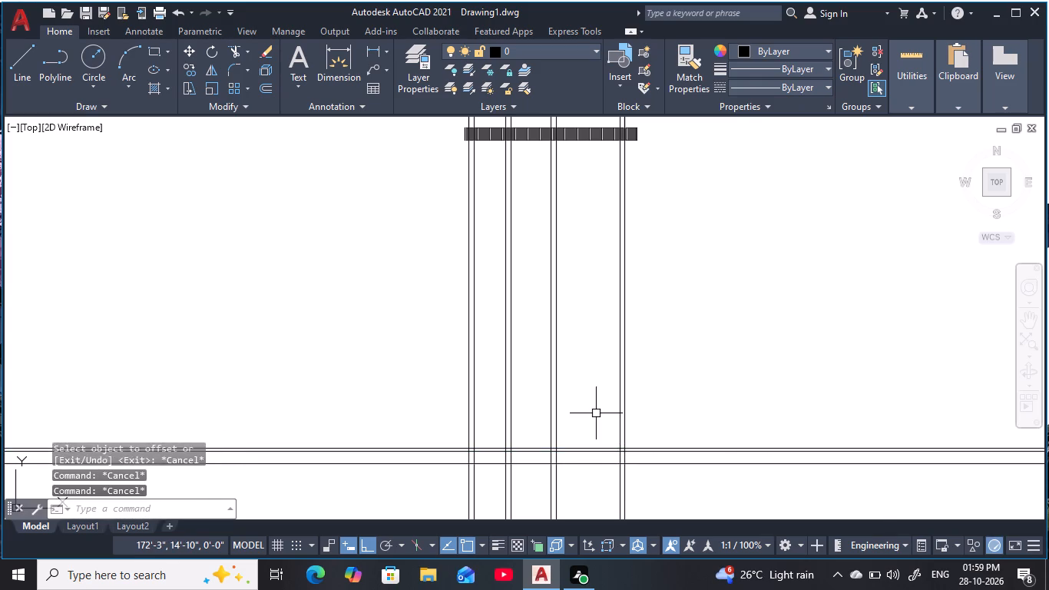
pyautogui.press('Escape')
pyautogui.press('Escape')
# Offset the topmost horizontal construction line 11'6" upward.
pyautogui.write('O')
pyautogui.press('space')
pyautogui.write('11')
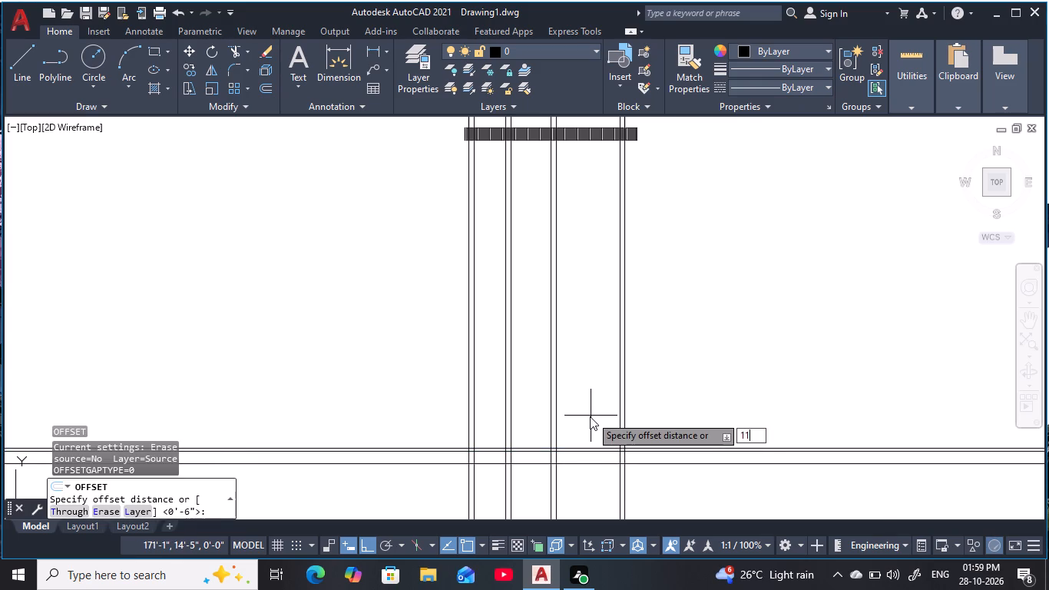
pyautogui.press("'")
pyautogui.press('6')
pyautogui.press('space')
pyautogui.click(581, 446)
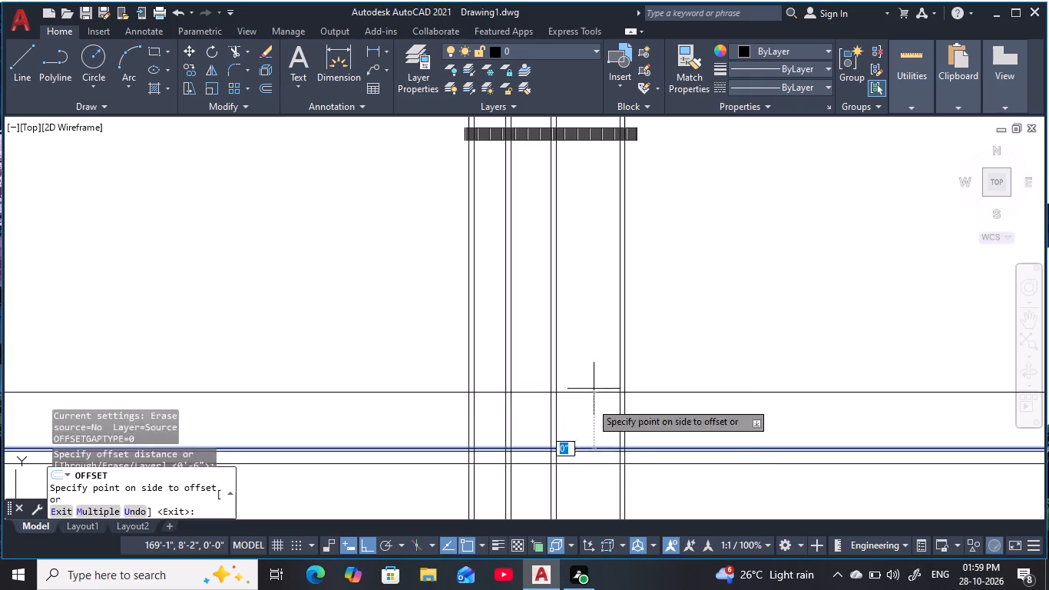
pyautogui.click(594, 317)
pyautogui.press('Escape')
pyautogui.press('Escape')
pyautogui.press('Escape')
pyautogui.press('Escape')
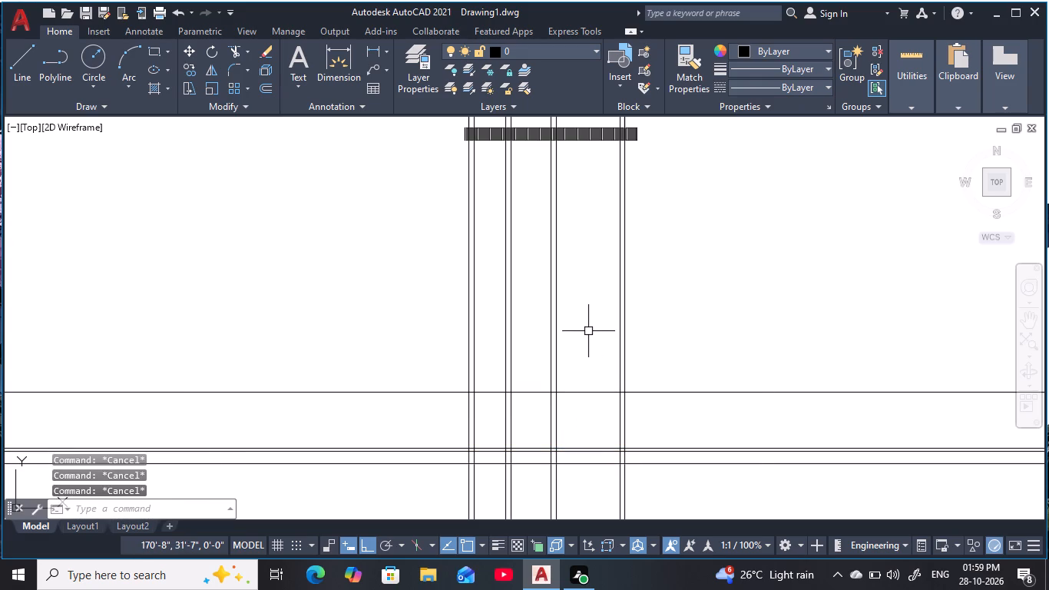
# Offset the topmost horizontal construction line 6" downward to form a slab pair.
pyautogui.press('o')
pyautogui.press('space')
pyautogui.write('6')
pyautogui.press('space')
pyautogui.click(574, 392)
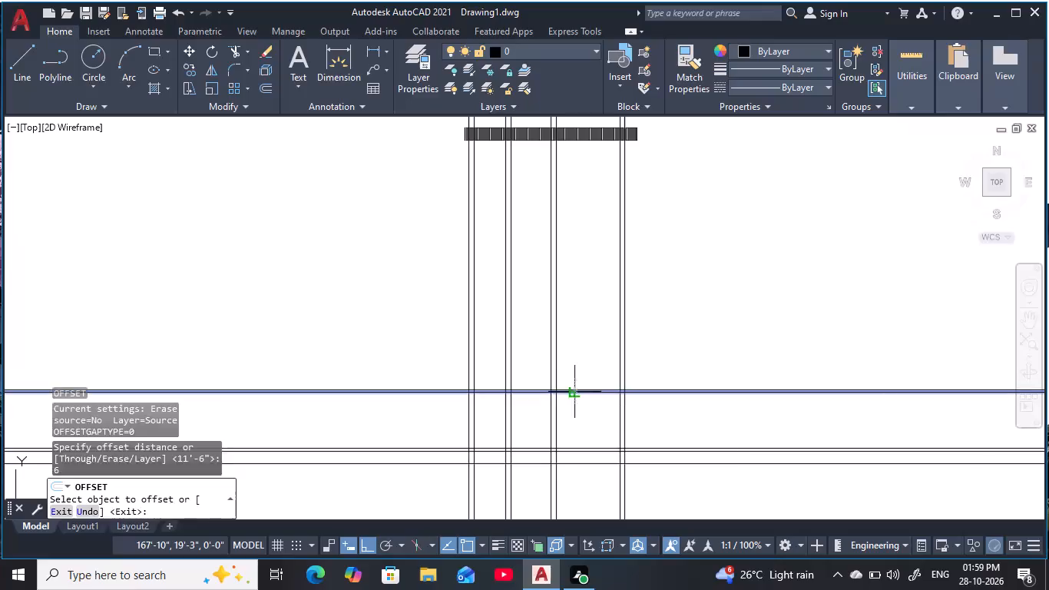
pyautogui.click(567, 433)
pyautogui.press('Escape')
pyautogui.press('Escape')
pyautogui.press('Escape')
pyautogui.press('Escape')
pyautogui.press('Escape')
pyautogui.press('Escape')
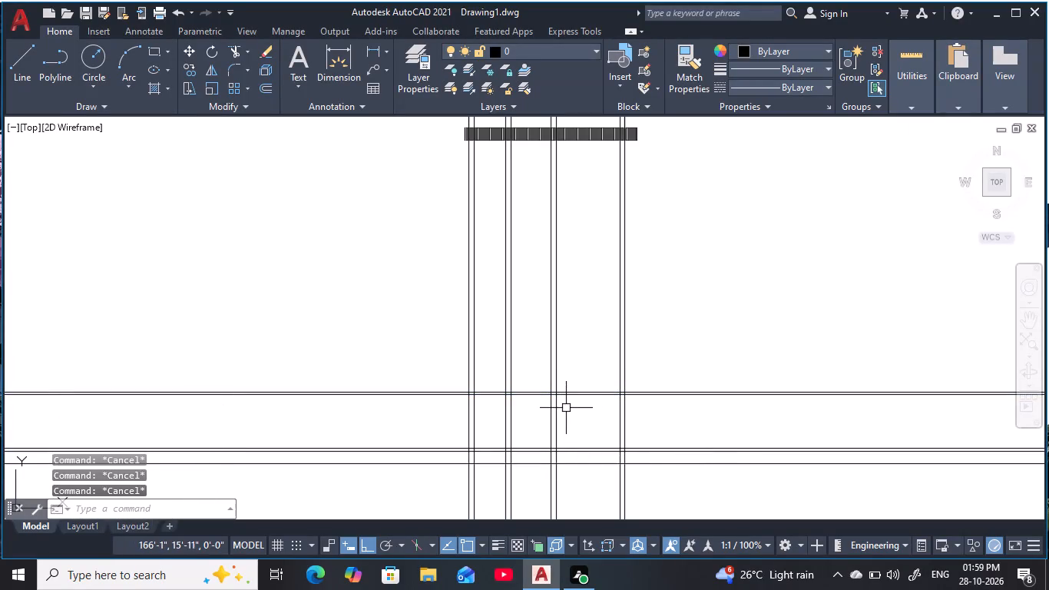
# Offset the upper line of the top horizontal pair 11'6" upward.
pyautogui.write('O')
pyautogui.press('space')
pyautogui.write("11'")
pyautogui.write('6')
pyautogui.press('space')
pyautogui.scroll(1, 597, 383)
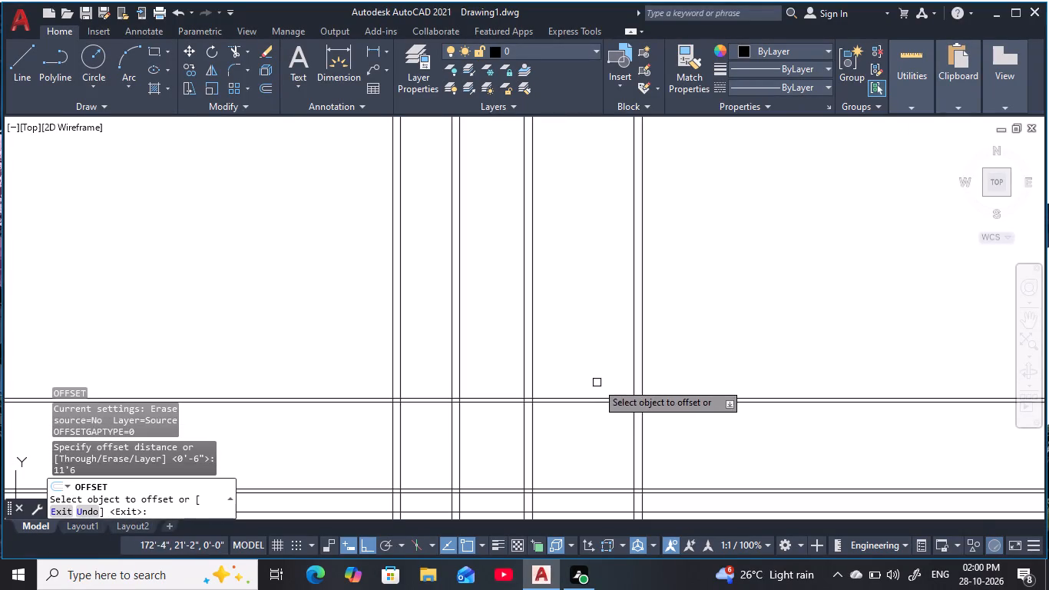
pyautogui.click(594, 397)
pyautogui.click(606, 284)
pyautogui.press('Escape')
pyautogui.press('Escape')
pyautogui.press('Escape')
pyautogui.press('Escape')
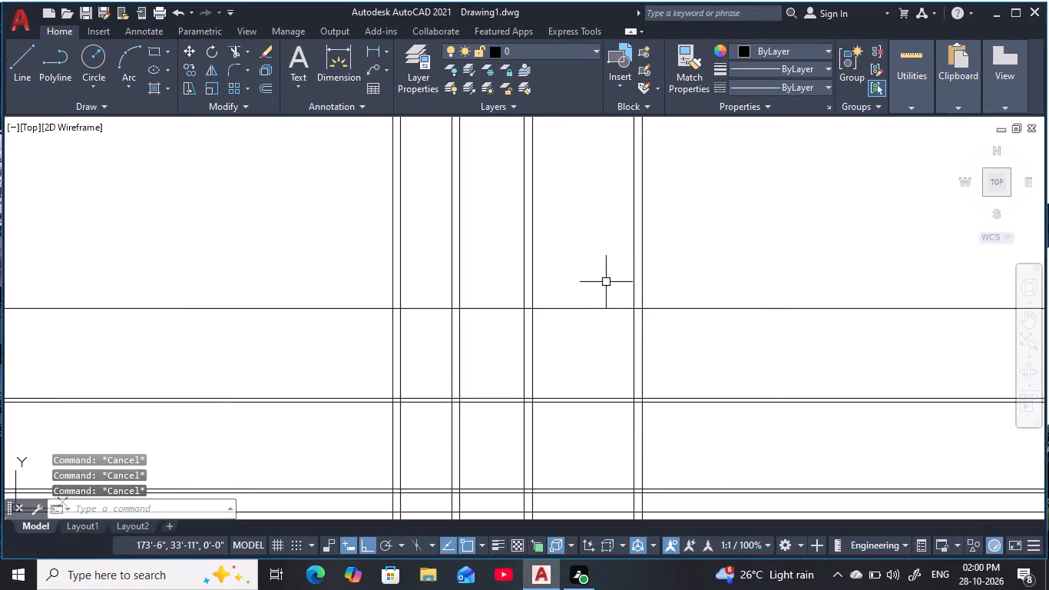
pyautogui.press('Escape')
pyautogui.press('Escape')
pyautogui.press('Escape')
pyautogui.press('Escape')
# Offset the single horizontal construction line above the top pair 11'6" upward.
pyautogui.write('O')
pyautogui.press('space')
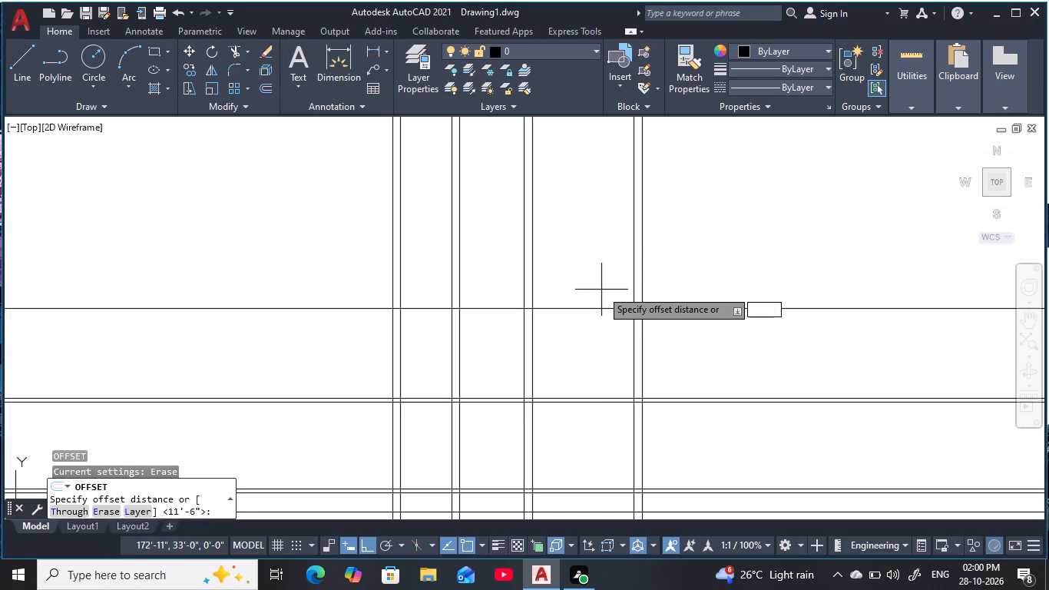
pyautogui.press('1')
pyautogui.press('1')
pyautogui.press("'")
pyautogui.press('6')
pyautogui.press('space')
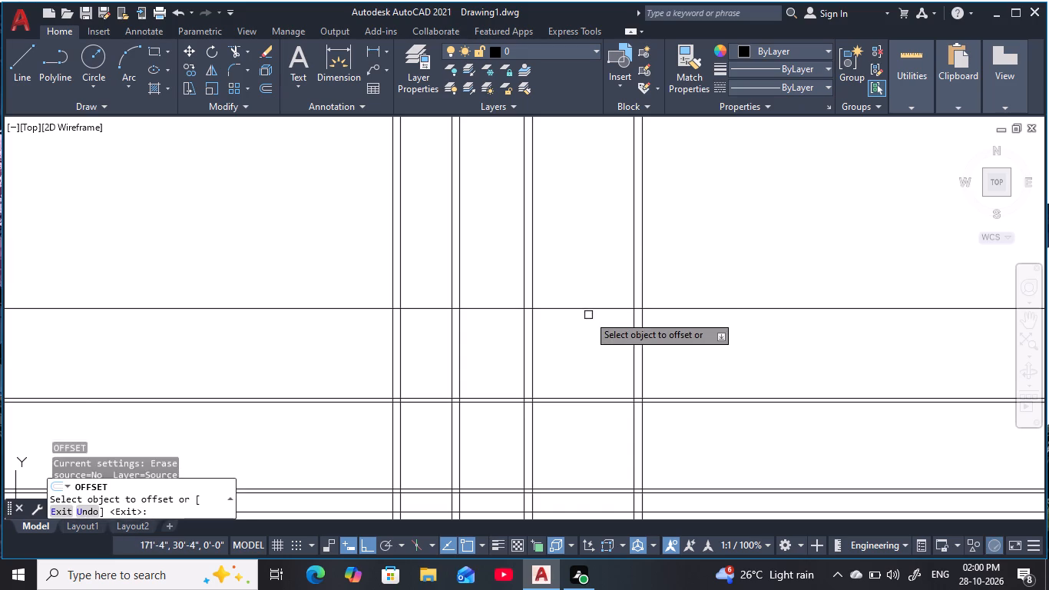
pyautogui.click(591, 310)
pyautogui.click(567, 197)
pyautogui.moveTo(568, 191); pyautogui.dragTo(570, 214, button='middle')
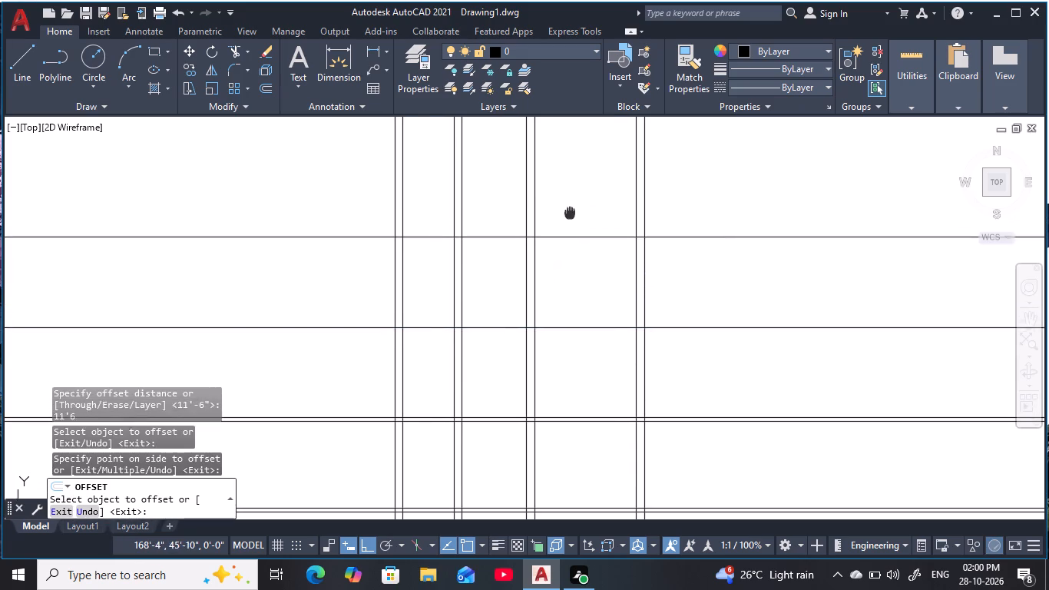
pyautogui.moveTo(570, 214); pyautogui.dragTo(570, 216, button='middle')
pyautogui.press('Escape')
pyautogui.press('Escape')
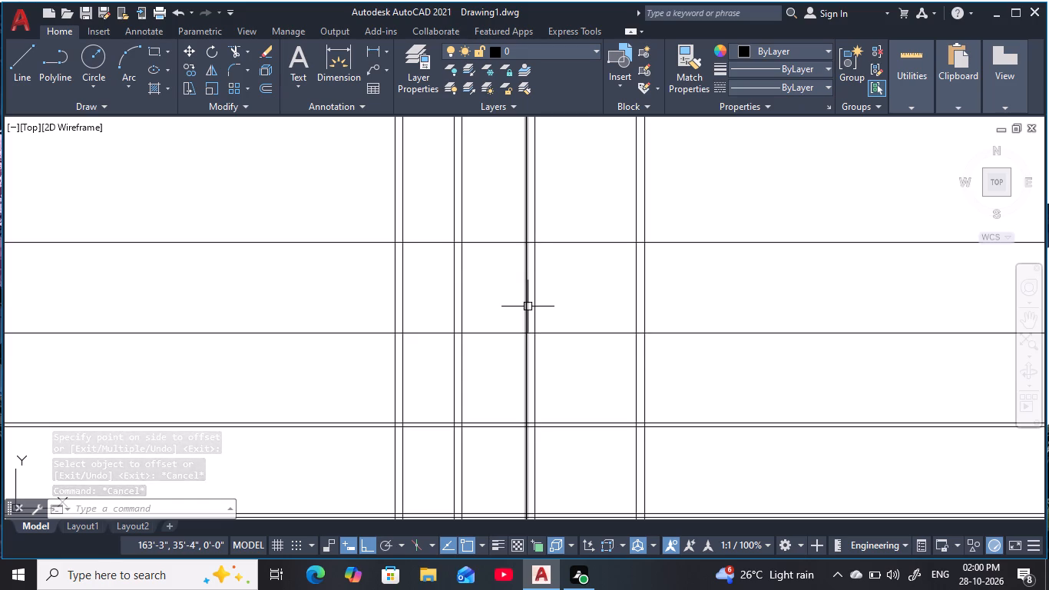
# Offset the highest horizontal construction line 11'6" upward, toward the building's plinth, for another floor level.
pyautogui.moveTo(554, 370); pyautogui.dragTo(574, 323, button='middle')
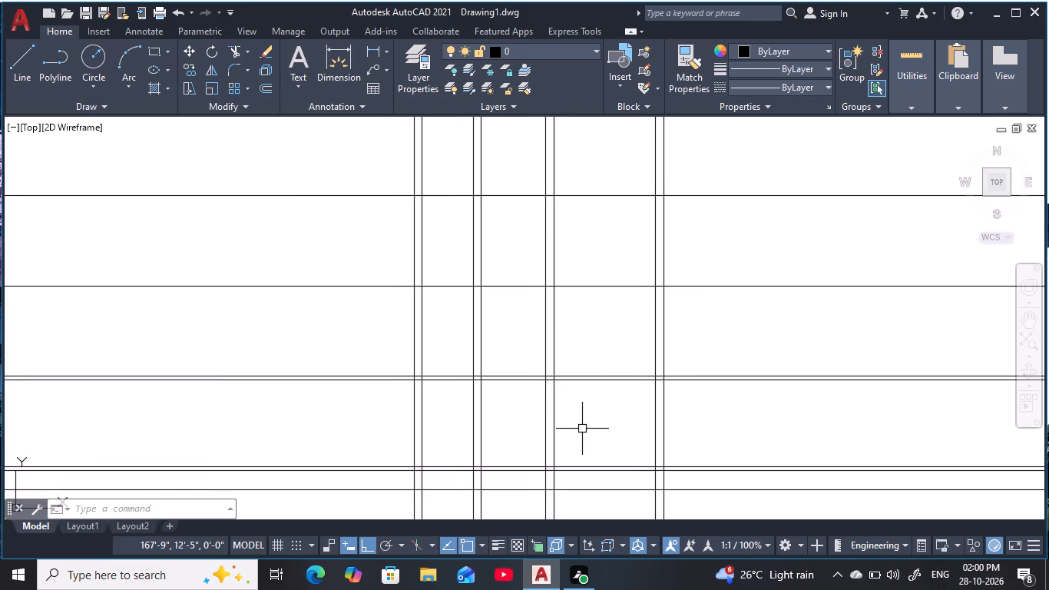
pyautogui.moveTo(582, 429); pyautogui.dragTo(574, 434, button='middle')
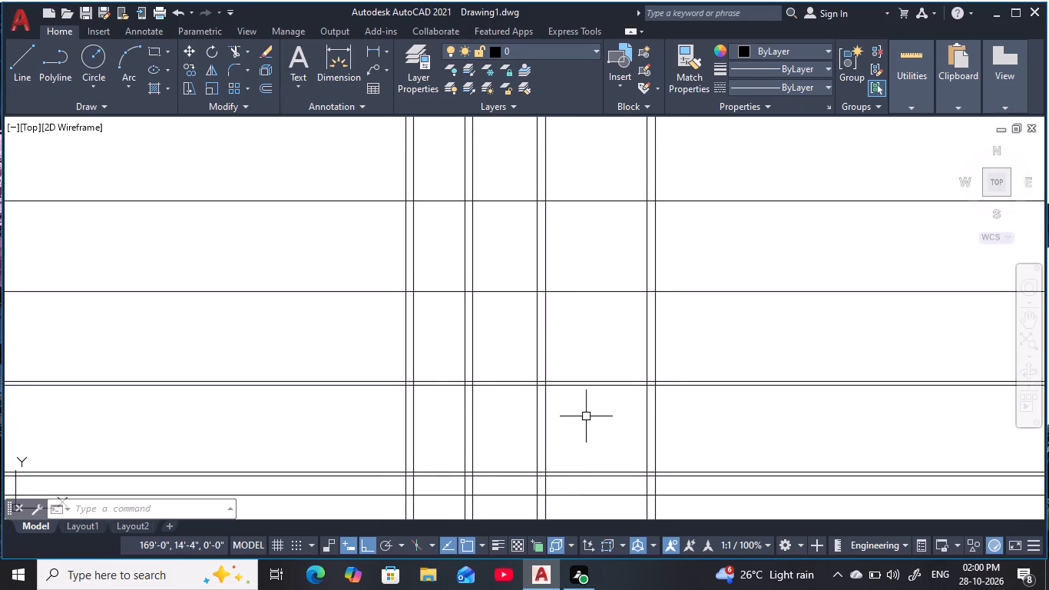
pyautogui.moveTo(595, 385); pyautogui.dragTo(587, 476, button='middle')
pyautogui.moveTo(580, 394); pyautogui.dragTo(581, 434, button='middle')
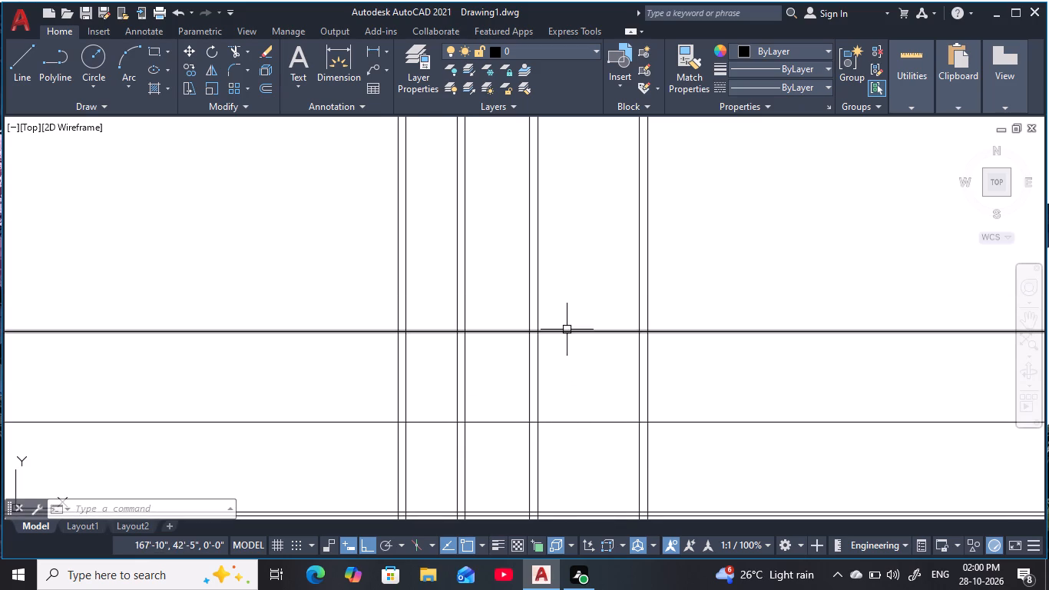
pyautogui.moveTo(567, 330); pyautogui.dragTo(554, 380, button='middle')
pyautogui.press('Escape')
pyautogui.press('Escape')
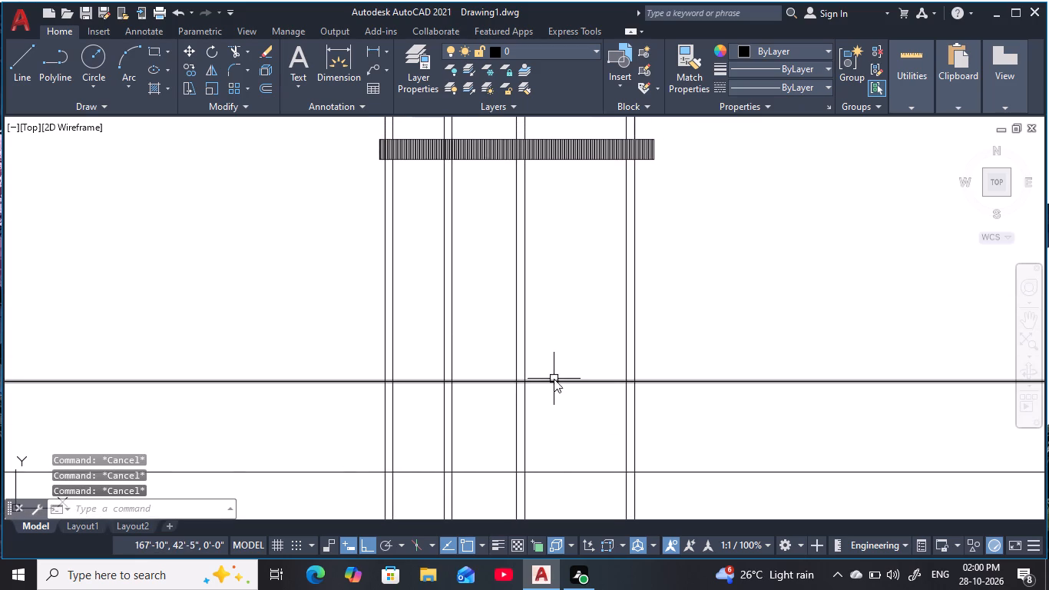
pyautogui.press('o')
pyautogui.press('space')
pyautogui.write("11'")
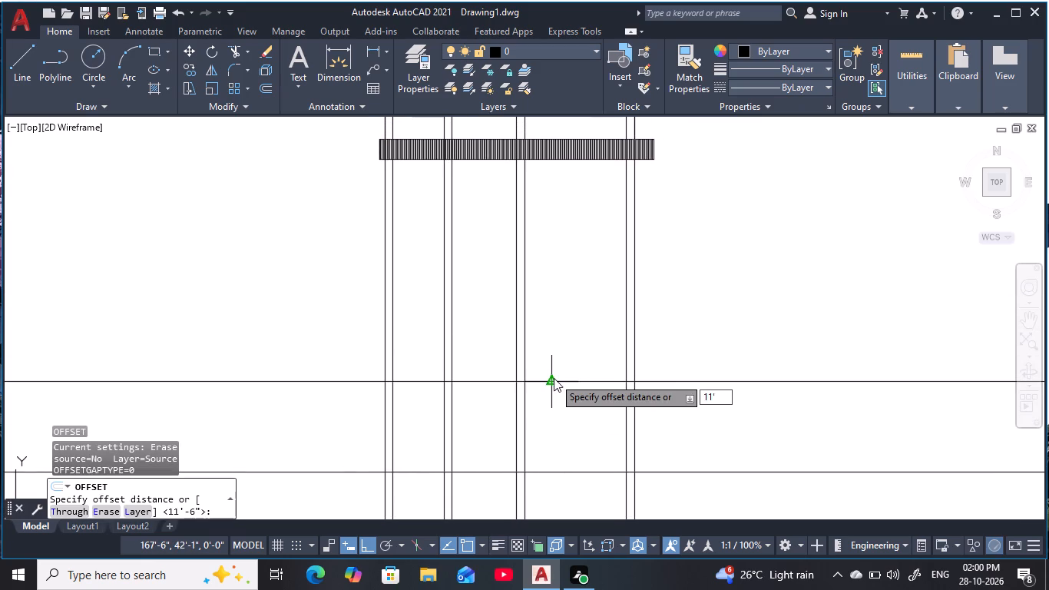
pyautogui.write('6')
pyautogui.press('space')
pyautogui.click(562, 382)
pyautogui.click(559, 267)
pyautogui.moveTo(558, 272); pyautogui.dragTo(560, 325, button='middle')
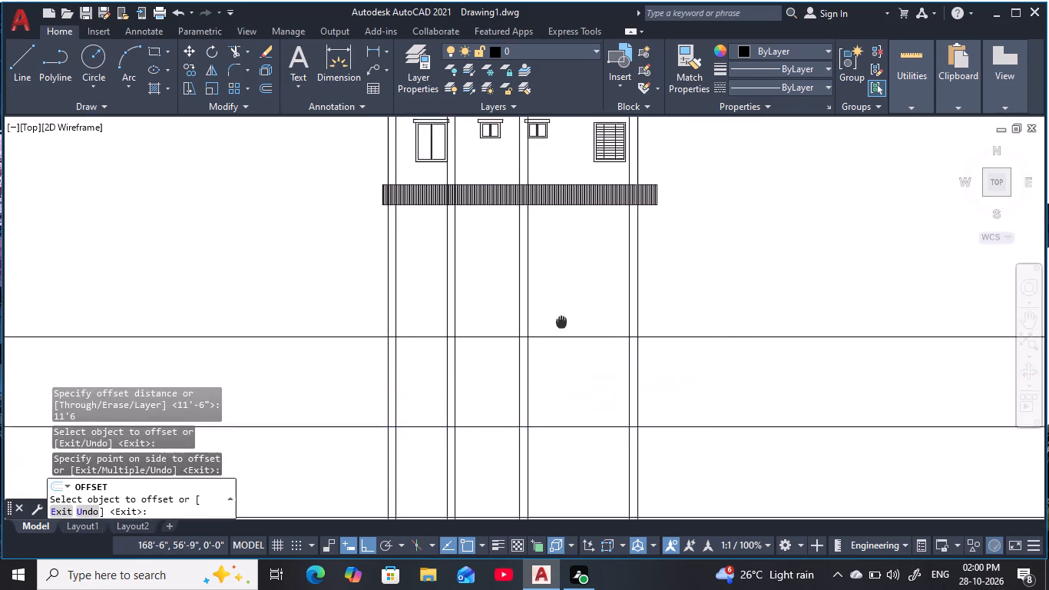
pyautogui.moveTo(560, 325); pyautogui.dragTo(558, 330, button='middle')
pyautogui.press('Escape')
pyautogui.press('Escape')
# Offset the highest horizontal construction line another 11'6" upward, just beneath the existing elevation's plinth.
pyautogui.scroll(-1, 582, 413)
pyautogui.moveTo(583, 413); pyautogui.dragTo(546, 253, button='middle')
pyautogui.press('Escape')
pyautogui.press('Escape')
pyautogui.press('Escape')
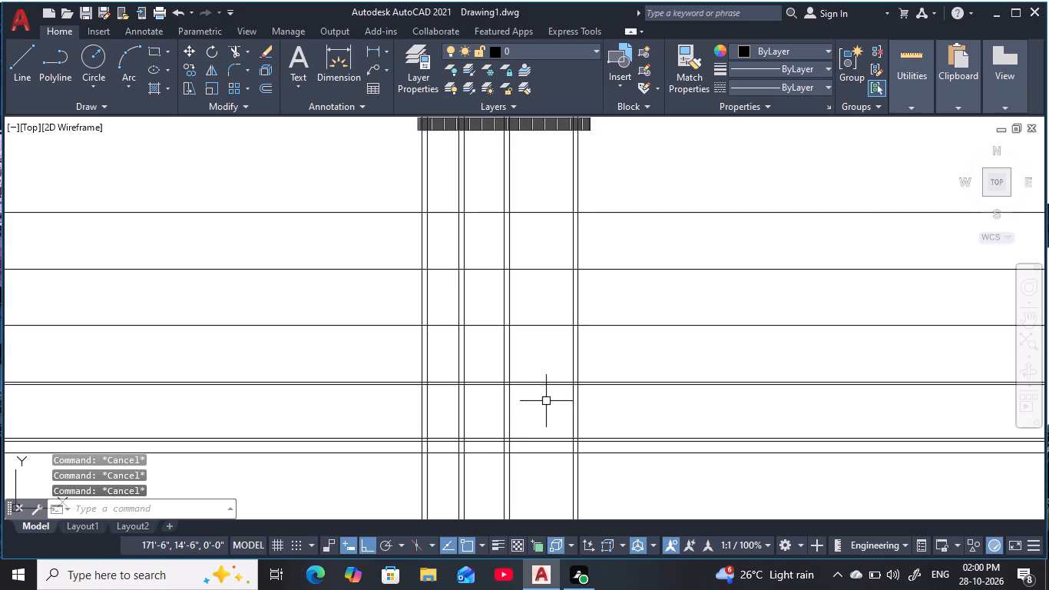
pyautogui.moveTo(539, 221); pyautogui.dragTo(540, 221, button='middle')
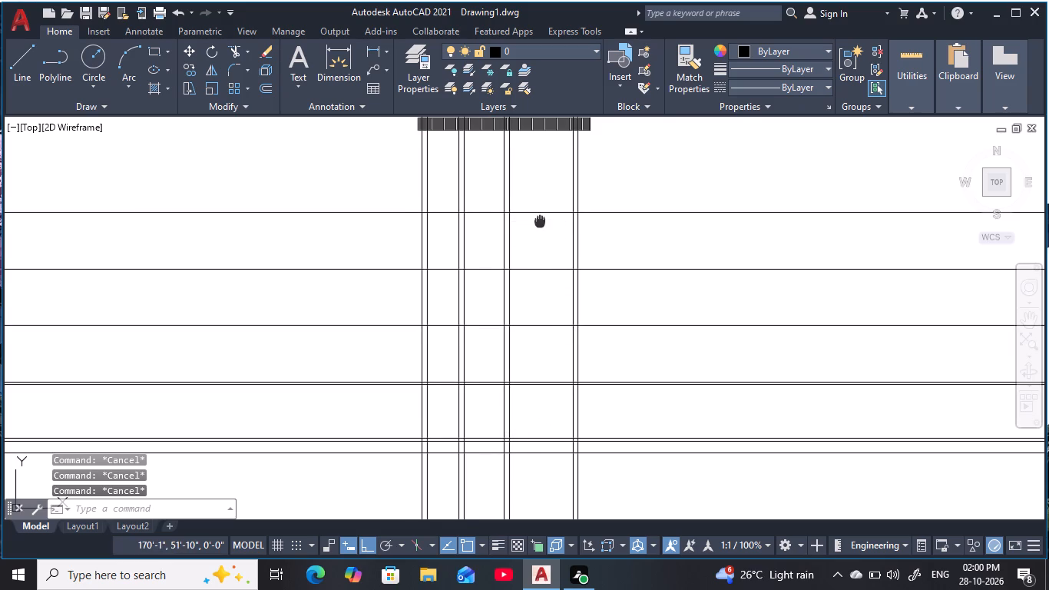
pyautogui.moveTo(540, 221); pyautogui.dragTo(542, 239, button='middle')
pyautogui.press('Escape')
pyautogui.press('Escape')
pyautogui.press('Escape')
pyautogui.press('Escape')
pyautogui.press('Escape')
pyautogui.moveTo(545, 211); pyautogui.dragTo(547, 207, button='middle')
pyautogui.press('Escape')
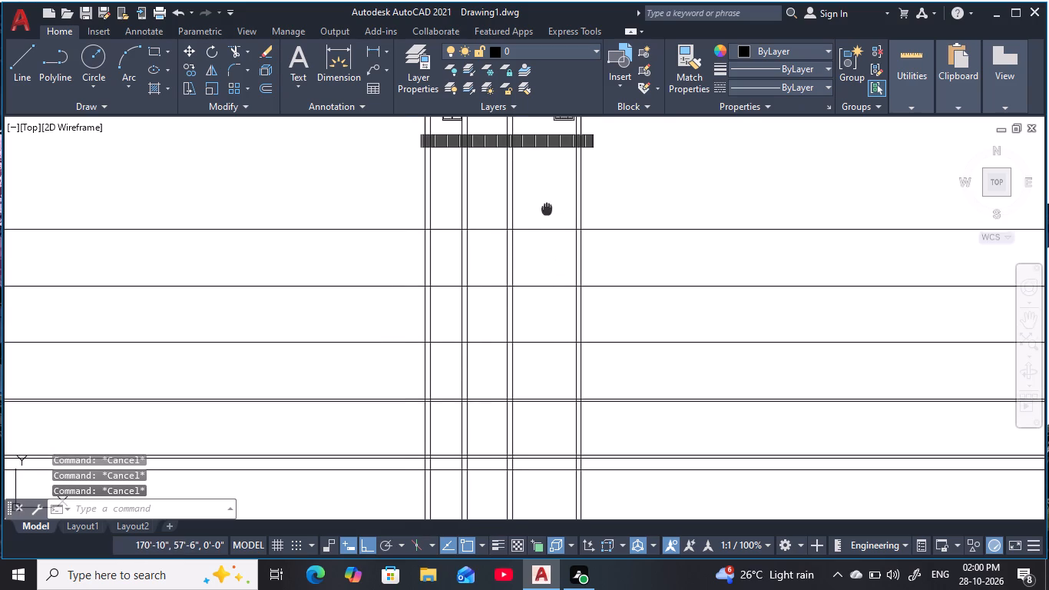
pyautogui.moveTo(547, 207); pyautogui.dragTo(549, 203, button='middle')
pyautogui.press('Escape')
pyautogui.press('o')
pyautogui.press('space')
pyautogui.press('1')
pyautogui.write("1'6")
pyautogui.press('space')
pyautogui.click(531, 219)
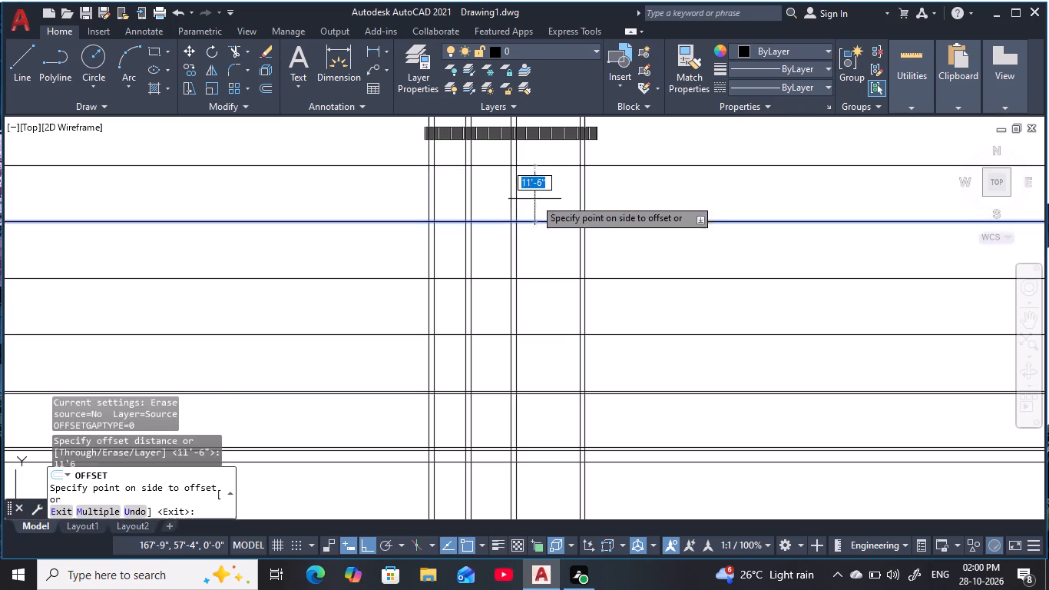
pyautogui.click(535, 150)
pyautogui.moveTo(539, 169); pyautogui.dragTo(544, 222, button='middle')
pyautogui.press('Escape')
pyautogui.press('Escape')
pyautogui.press('Escape')
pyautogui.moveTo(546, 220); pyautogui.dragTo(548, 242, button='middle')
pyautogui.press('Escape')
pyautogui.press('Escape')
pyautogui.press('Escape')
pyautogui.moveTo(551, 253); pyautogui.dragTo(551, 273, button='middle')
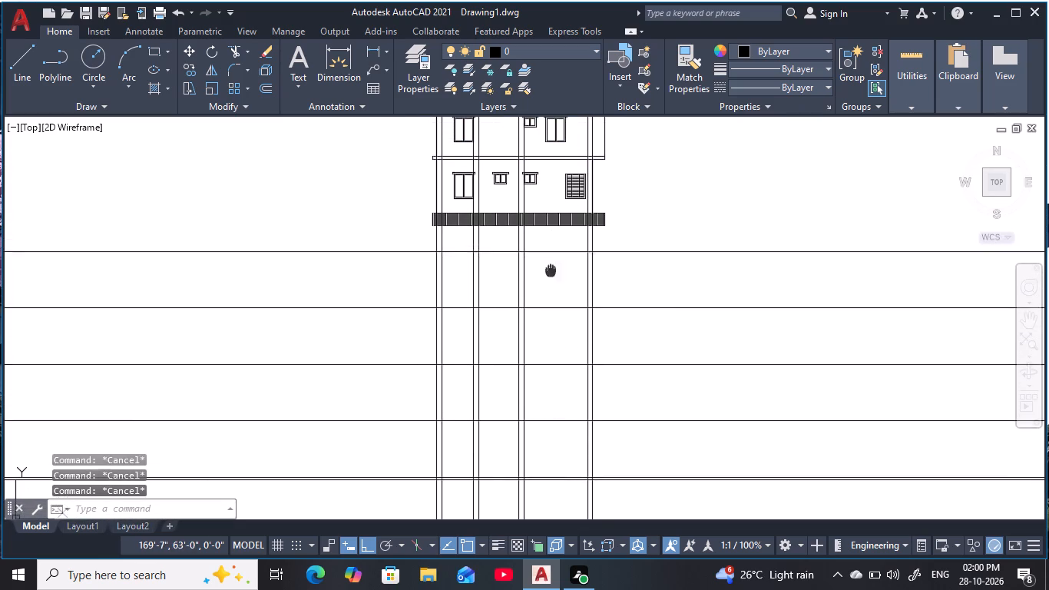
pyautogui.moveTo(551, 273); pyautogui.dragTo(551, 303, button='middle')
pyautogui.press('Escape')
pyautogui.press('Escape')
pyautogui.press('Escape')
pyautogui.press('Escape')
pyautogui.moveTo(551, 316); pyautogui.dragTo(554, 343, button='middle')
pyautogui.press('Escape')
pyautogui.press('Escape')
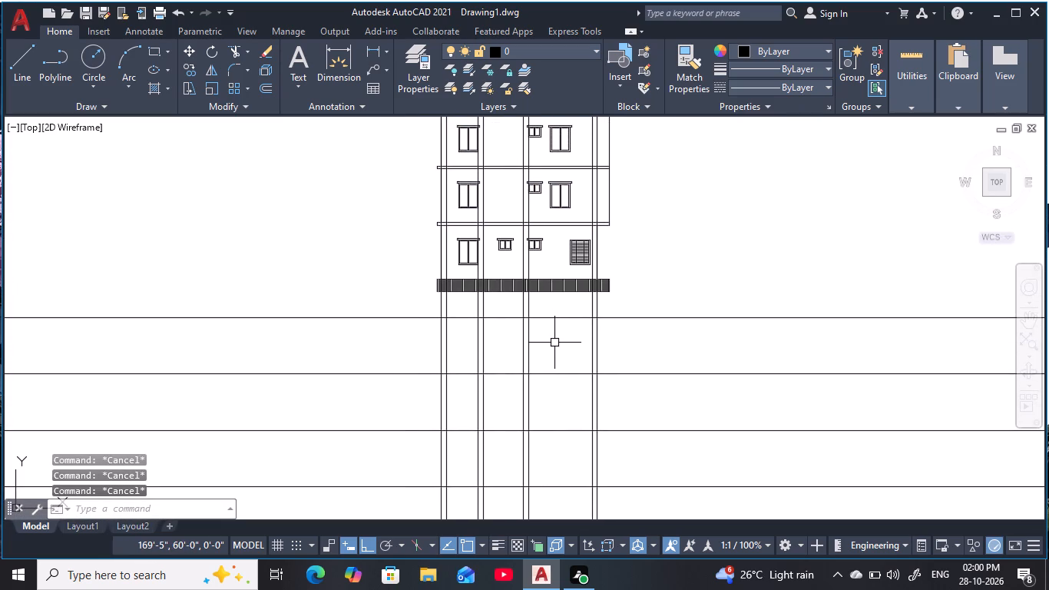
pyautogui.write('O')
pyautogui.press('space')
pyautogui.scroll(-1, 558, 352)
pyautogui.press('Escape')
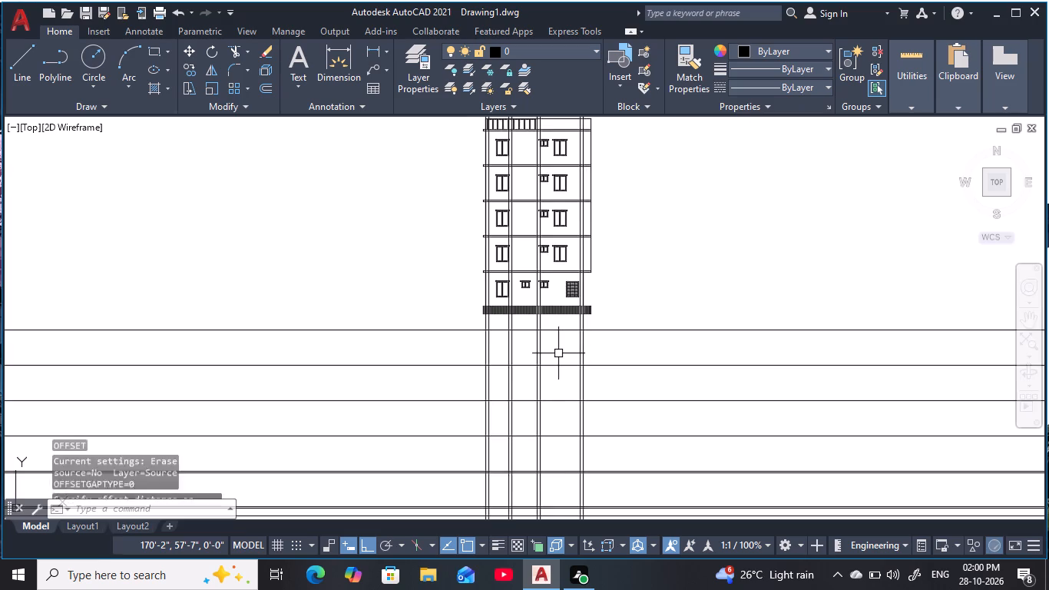
# Move all the horizontal floor-level lines straight down, away from the existing elevation's plinth.
pyautogui.moveTo(558, 353); pyautogui.dragTo(527, 245, button='middle')
pyautogui.press('Escape')
pyautogui.press('Escape')
pyautogui.click(735, 469)
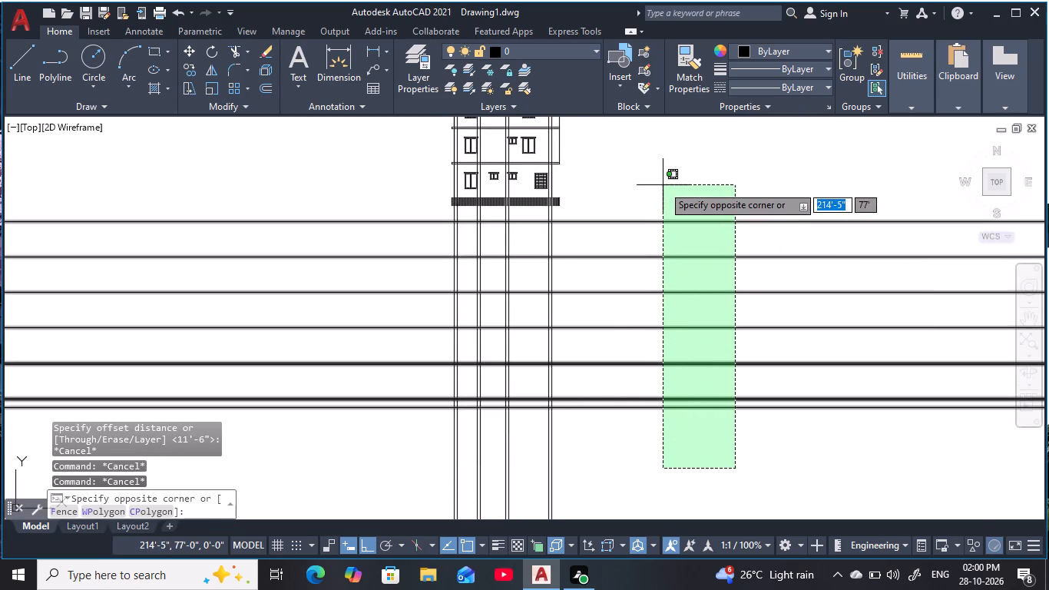
pyautogui.click(663, 185)
pyautogui.write('M')
pyautogui.press('space')
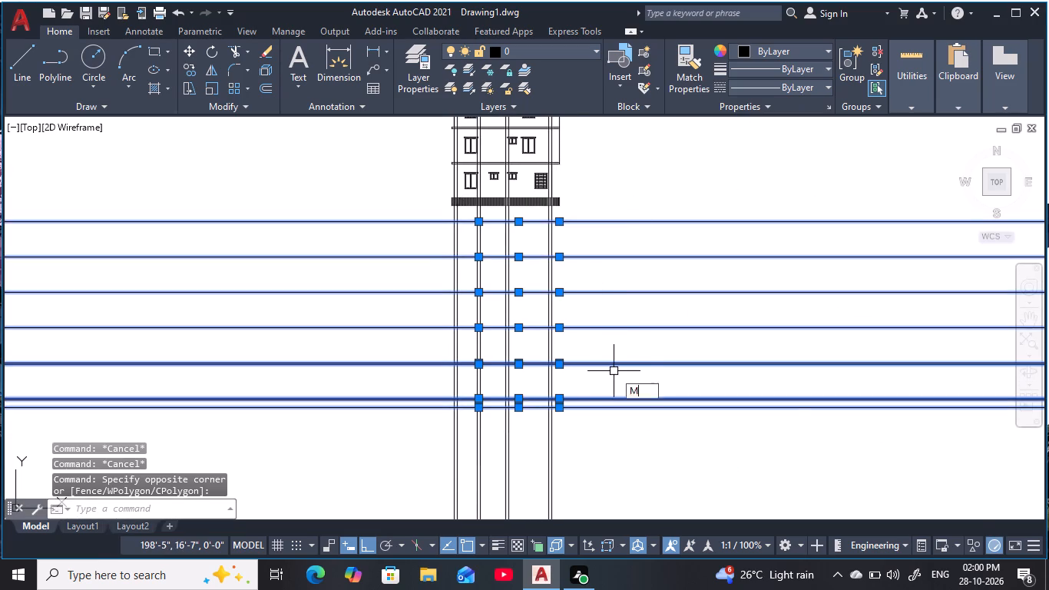
pyautogui.scroll(1, 552, 409)
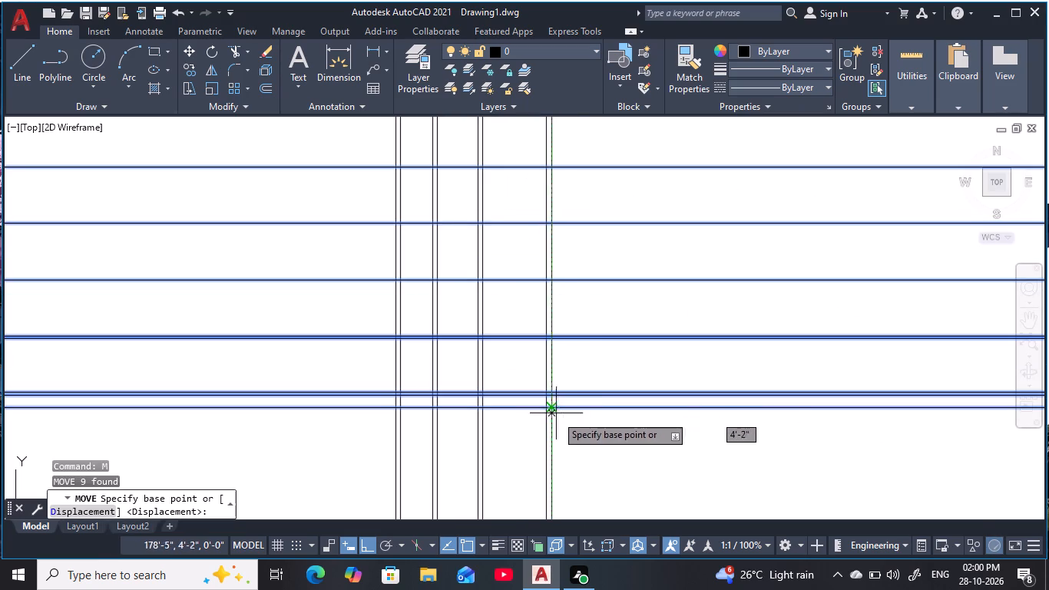
pyautogui.click(551, 409)
pyautogui.moveTo(556, 434); pyautogui.dragTo(564, 319, button='middle')
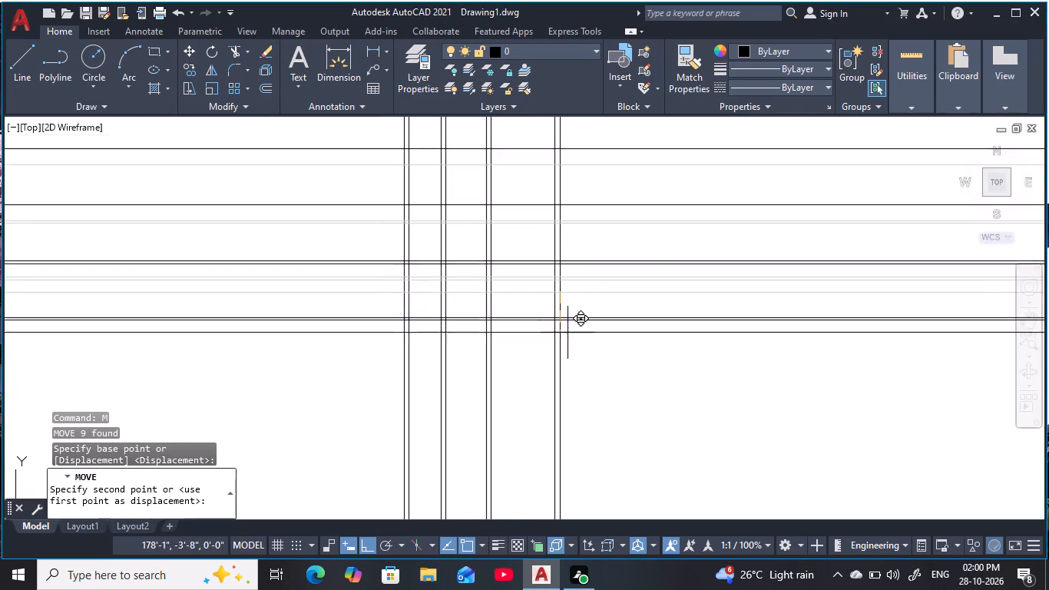
pyautogui.click(564, 470)
pyautogui.press('Escape')
pyautogui.press('Escape')
pyautogui.scroll(-1, 633, 347)
pyautogui.middleClick(633, 349)
pyautogui.press('Escape')
pyautogui.press('Escape')
pyautogui.moveTo(600, 310); pyautogui.dragTo(557, 319, button='middle')
pyautogui.press('Escape')
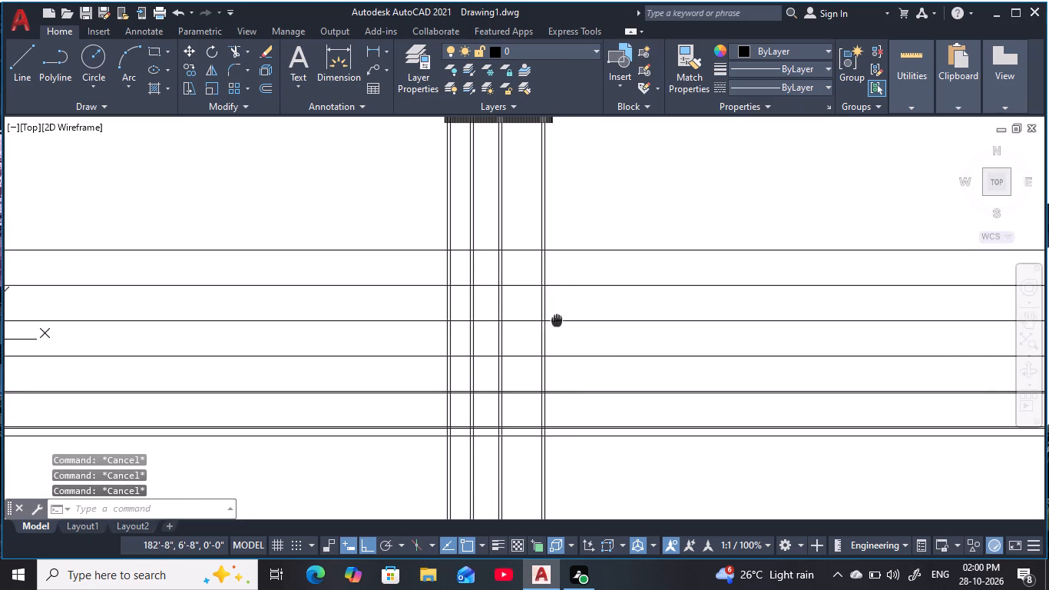
# Restore the last erased vertical line between the second and third pairs of wall lines.
pyautogui.press('Escape')
pyautogui.write('OO')
pyautogui.press('space')
pyautogui.press('Escape')
pyautogui.press('Escape')
pyautogui.press('Escape')
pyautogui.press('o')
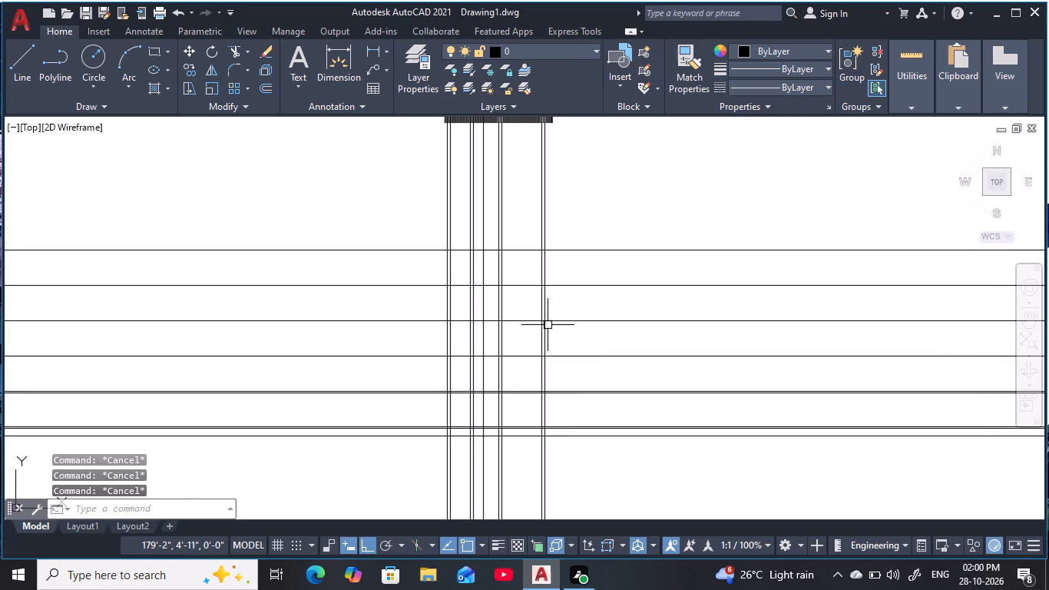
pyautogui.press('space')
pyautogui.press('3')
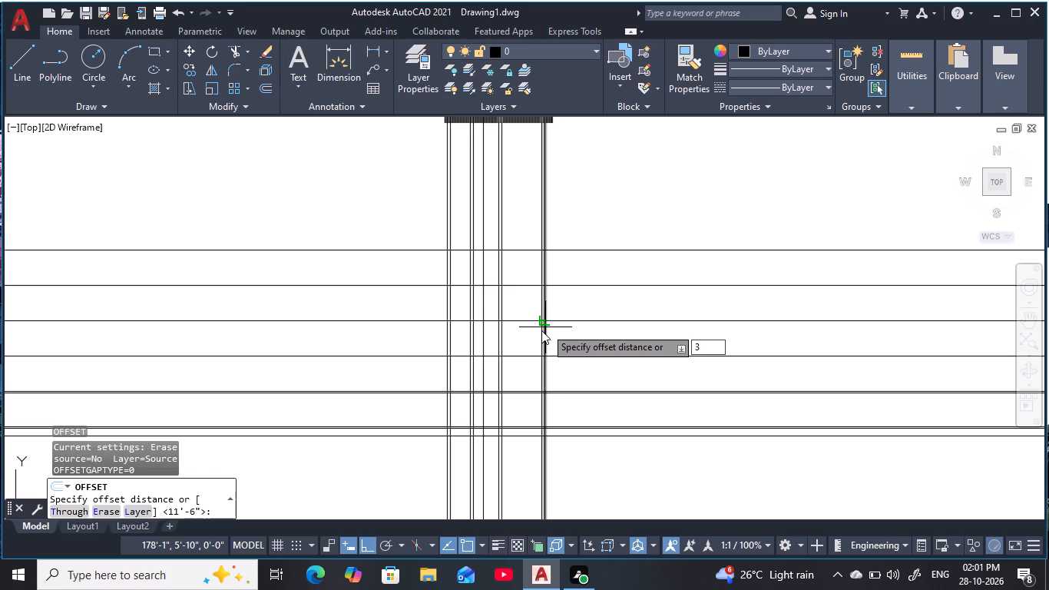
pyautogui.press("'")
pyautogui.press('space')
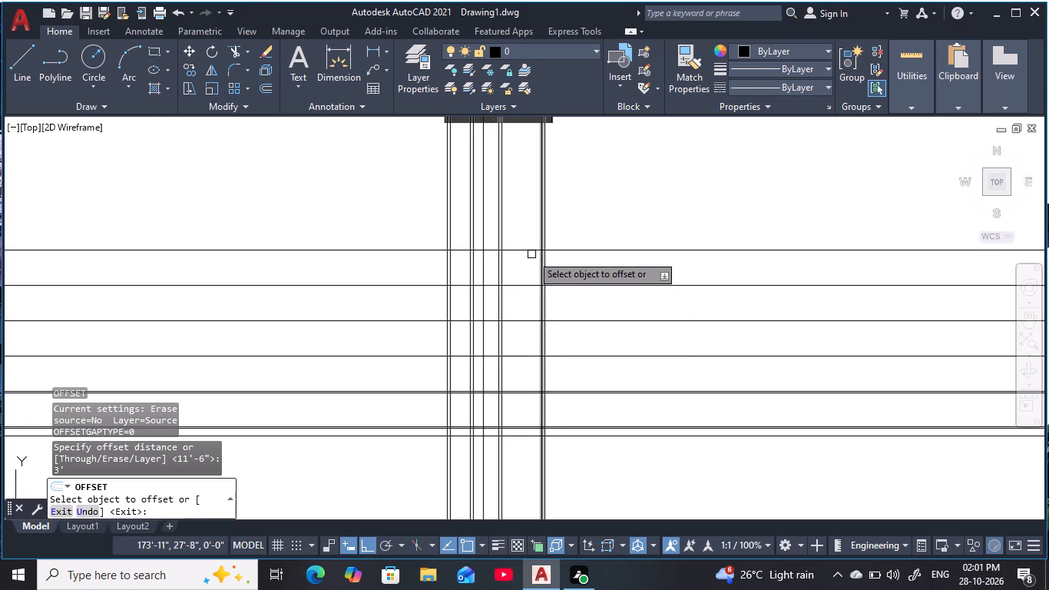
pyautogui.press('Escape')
# Measure the height of the roof parapet at the outer edge of the existing elevation.
pyautogui.moveTo(518, 217); pyautogui.dragTo(657, 313, button='middle')
pyautogui.scroll(-1, 663, 315)
pyautogui.press('Escape')
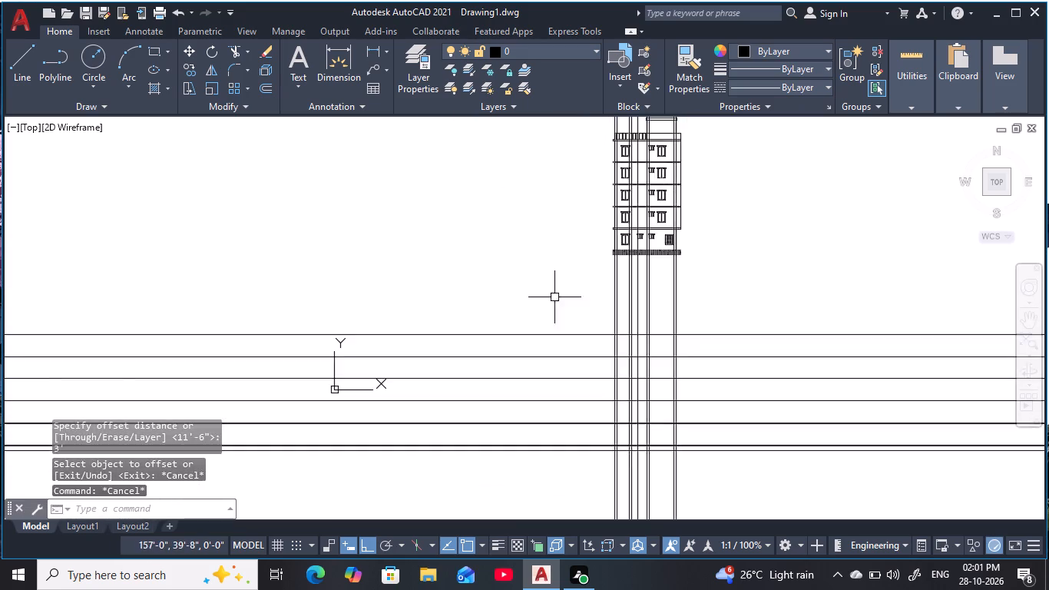
pyautogui.scroll(-2, 242, 211)
pyautogui.moveTo(243, 211); pyautogui.dragTo(462, 326, button='middle')
pyautogui.press('Escape')
pyautogui.scroll(-1, 261, 197)
pyautogui.moveTo(279, 214); pyautogui.dragTo(289, 223, button='middle')
pyautogui.scroll(3, 497, 280)
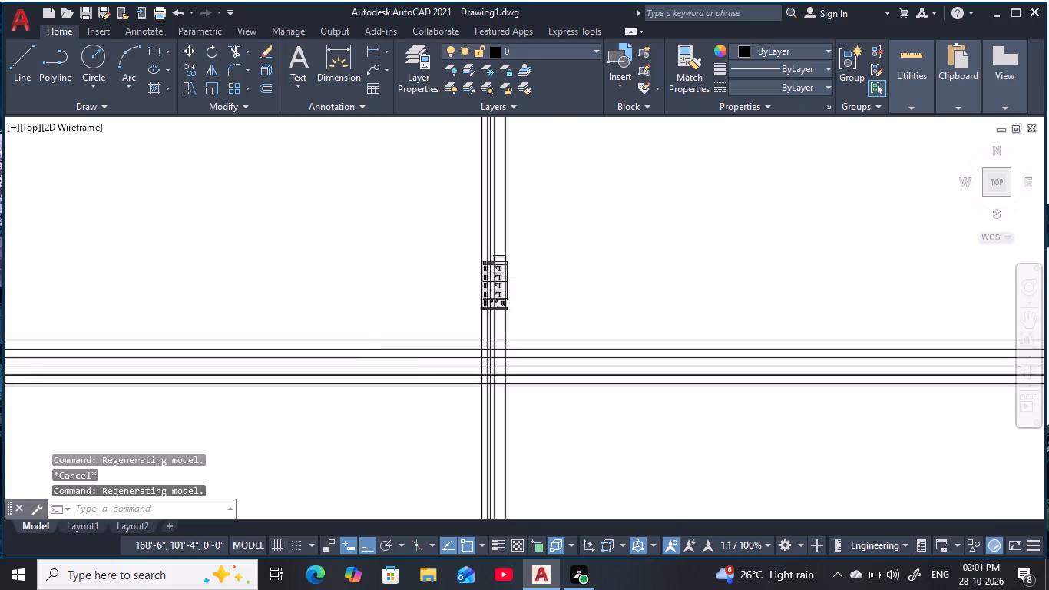
pyautogui.scroll(5, 495, 275)
pyautogui.moveTo(491, 269); pyautogui.dragTo(451, 350, button='middle')
pyautogui.press('Escape')
pyautogui.press('Escape')
pyautogui.scroll(2, 511, 237)
pyautogui.press('Escape')
pyautogui.moveTo(511, 237); pyautogui.dragTo(491, 258, button='middle')
pyautogui.press('Escape')
pyautogui.scroll(1, 491, 258)
pyautogui.press('Escape')
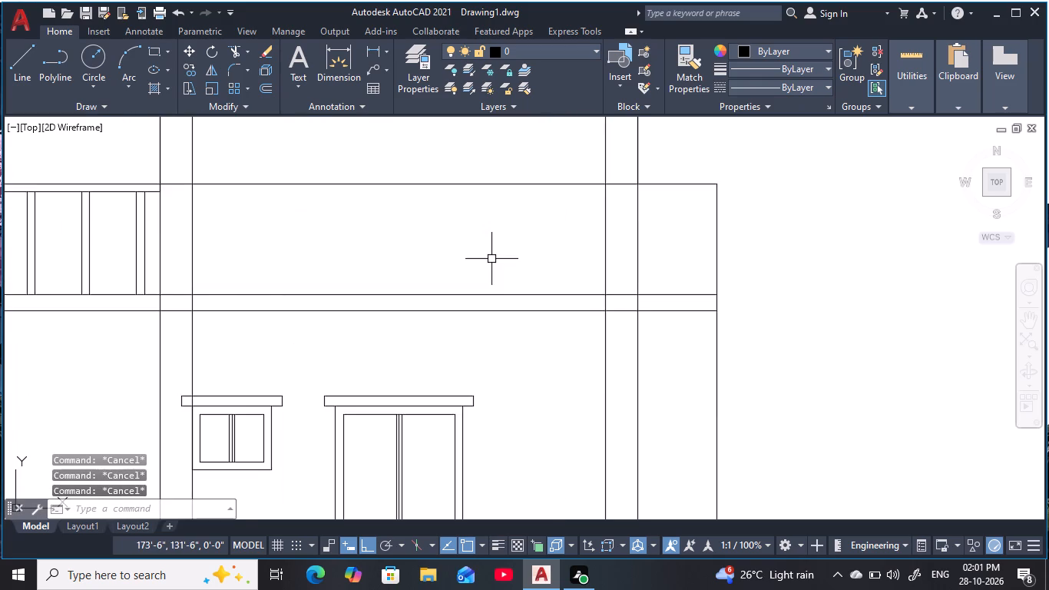
pyautogui.scroll(-2, 492, 259)
pyautogui.moveTo(493, 262); pyautogui.dragTo(496, 300, button='middle')
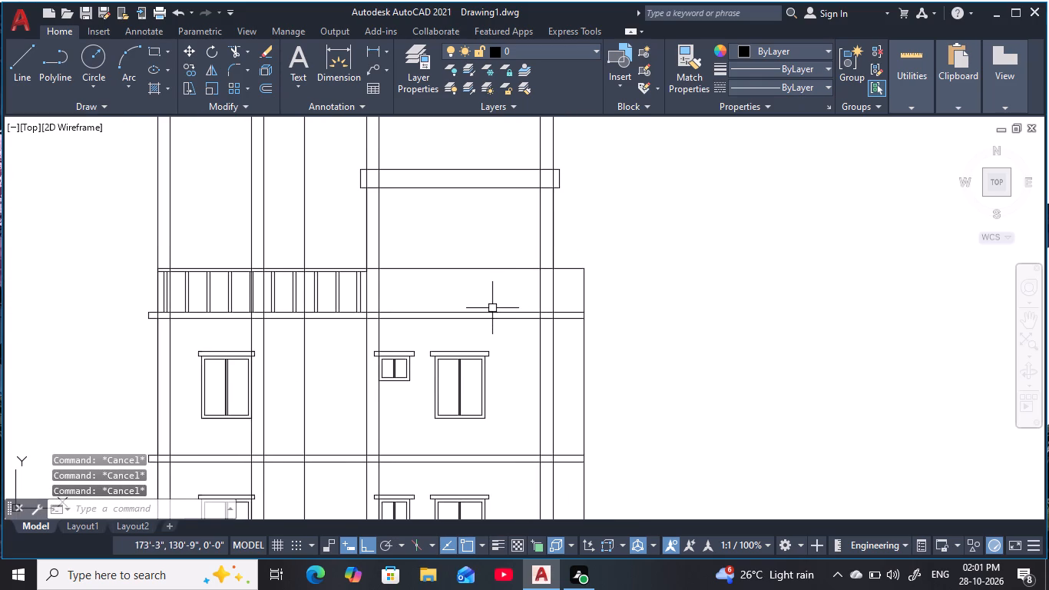
pyautogui.write('DL')
pyautogui.press('i')
pyautogui.press('space')
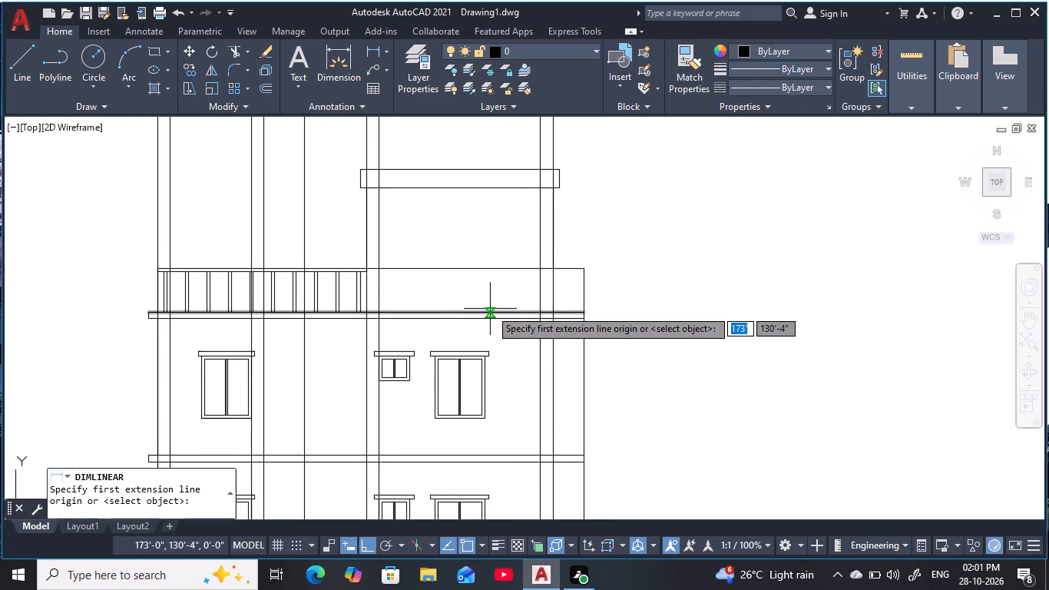
pyautogui.click(584, 270)
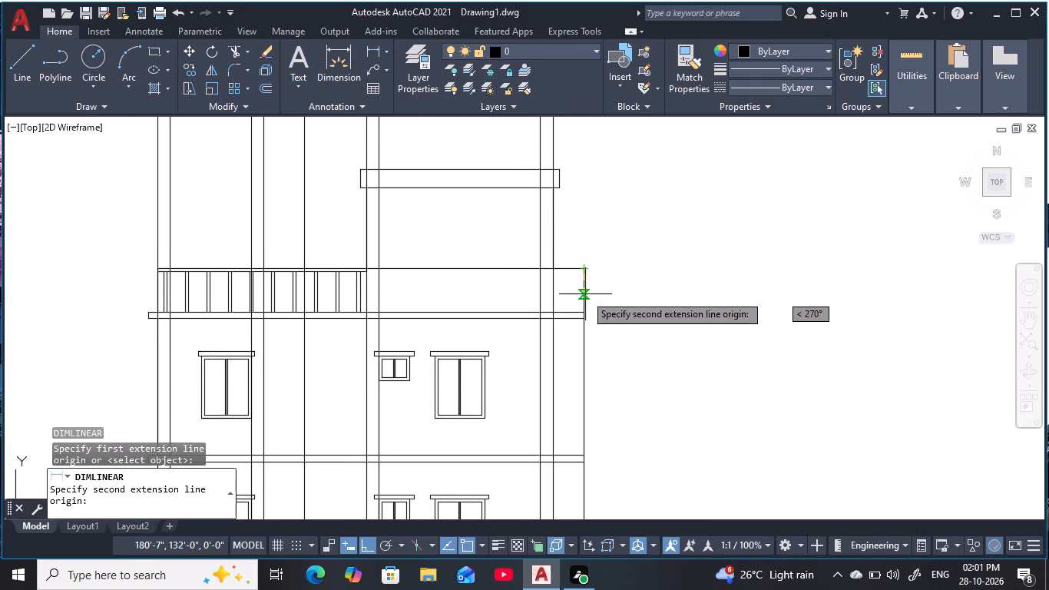
pyautogui.click(582, 308)
pyautogui.scroll(1, 591, 303)
pyautogui.press('Escape')
pyautogui.scroll(-2, 591, 303)
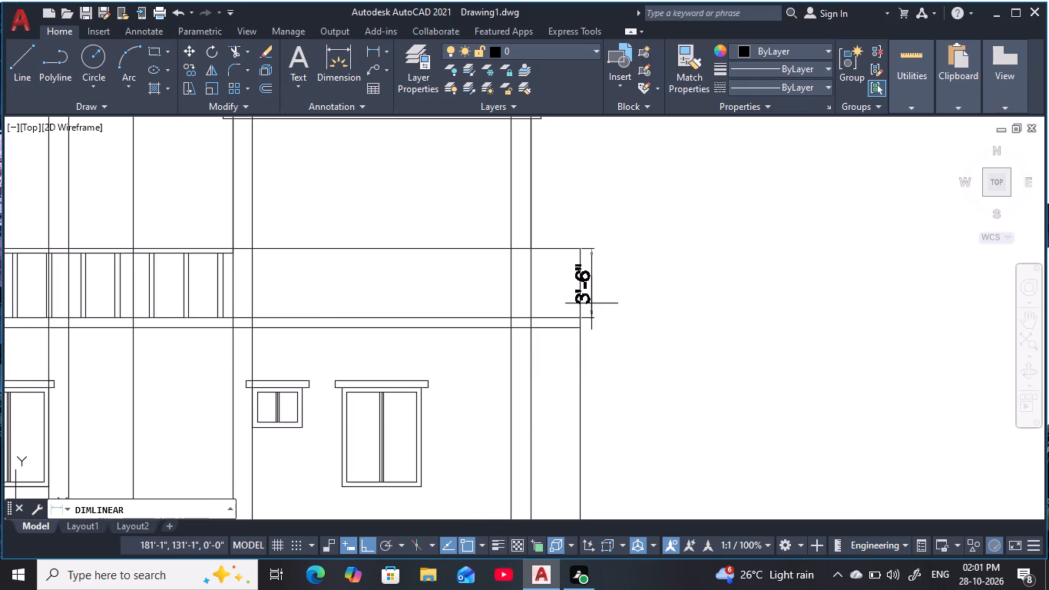
pyautogui.scroll(-1, 591, 303)
pyautogui.press('Escape')
pyautogui.press('Escape')
pyautogui.press('Escape')
# Offset the topmost horizontal construction line 3'6" upward for the parapet.
pyautogui.moveTo(615, 406); pyautogui.dragTo(603, 268, button='middle')
pyautogui.scroll(-3, 605, 244)
pyautogui.press('Escape')
pyautogui.moveTo(636, 370); pyautogui.dragTo(604, 317, button='middle')
pyautogui.press('Escape')
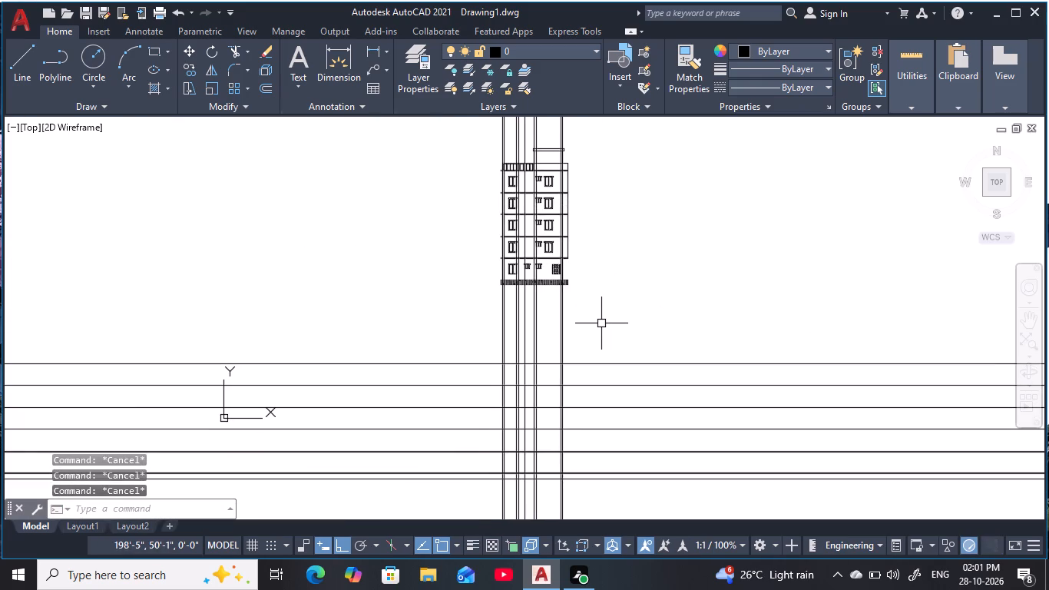
pyautogui.write('O')
pyautogui.press('space')
pyautogui.press('3')
pyautogui.press("'")
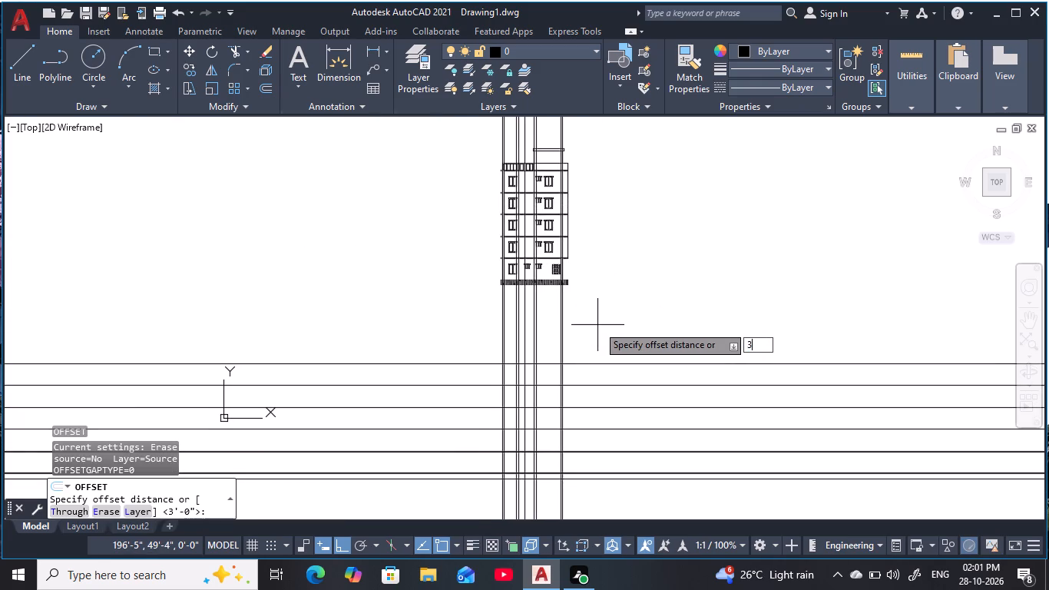
pyautogui.write('6')
pyautogui.press('space')
pyautogui.click(552, 363)
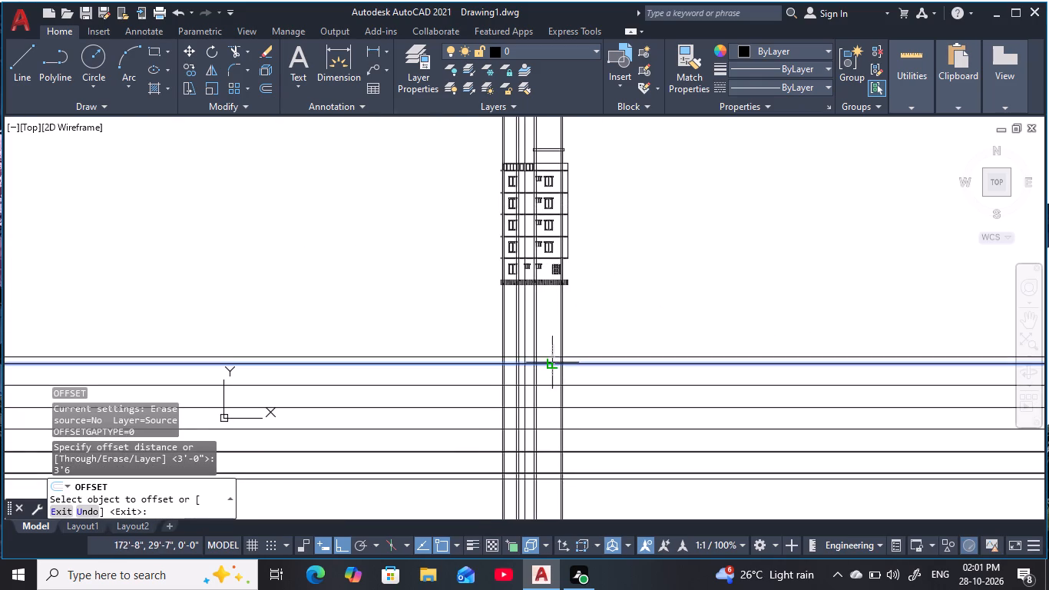
pyautogui.click(554, 326)
pyautogui.press('Escape')
pyautogui.press('Escape')
# Offset the new topmost horizontal line 8' upward, toward the existing elevation's plinth.
pyautogui.scroll(1, 554, 345)
pyautogui.moveTo(554, 346); pyautogui.dragTo(535, 366, button='middle')
pyautogui.press('Escape')
pyautogui.press('Escape')
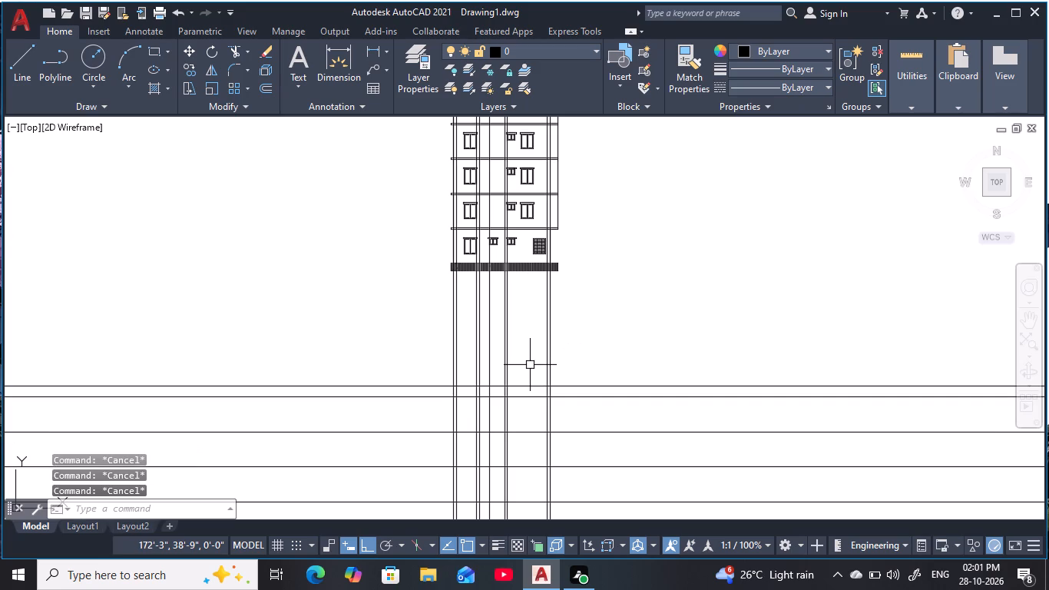
pyautogui.write('O')
pyautogui.press('space')
pyautogui.press('8')
pyautogui.press("'")
pyautogui.press('space')
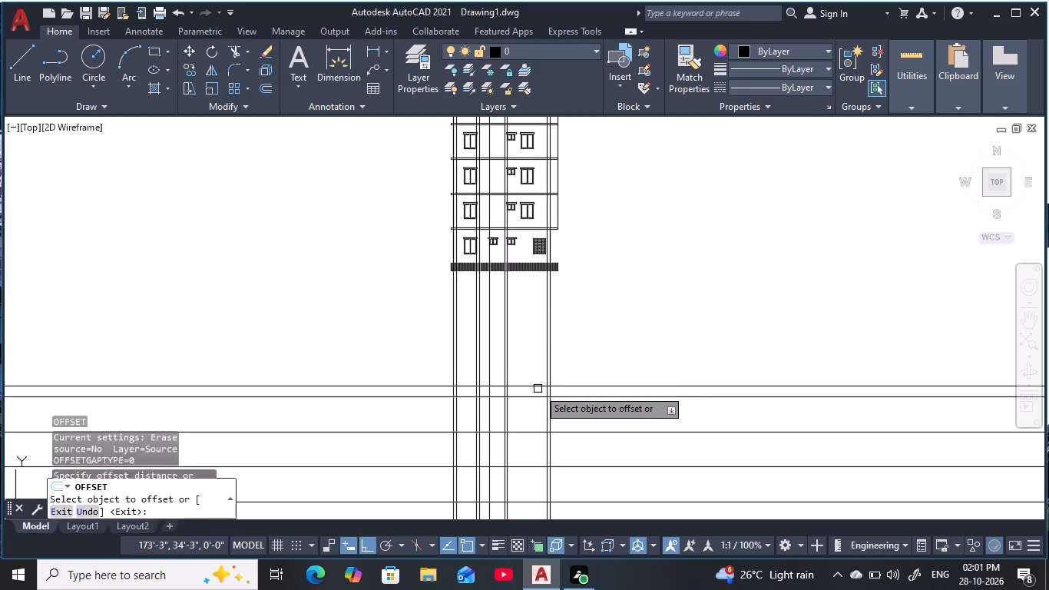
pyautogui.click(539, 389)
pyautogui.click(535, 322)
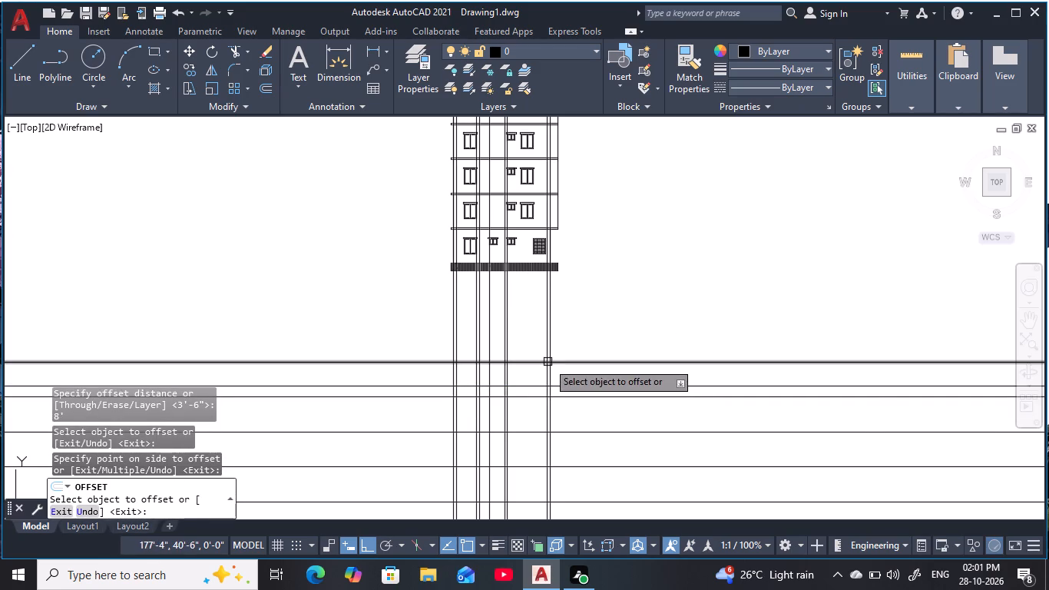
pyautogui.scroll(1, 550, 374)
pyautogui.moveTo(554, 339); pyautogui.dragTo(553, 292, button='middle')
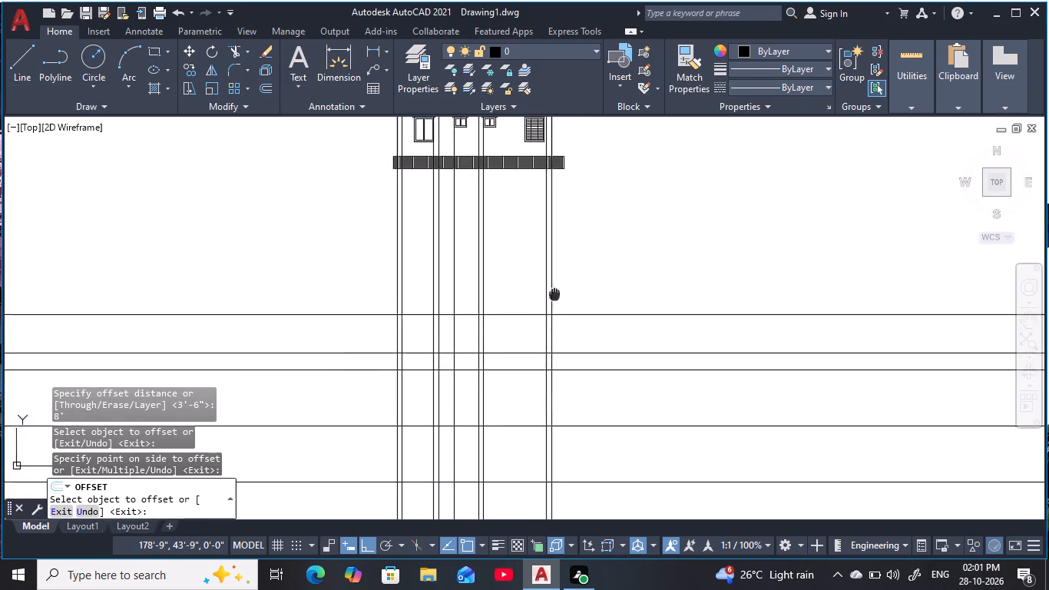
pyautogui.moveTo(553, 292); pyautogui.dragTo(544, 204, button='middle')
pyautogui.scroll(-1, 536, 303)
pyautogui.moveTo(533, 304); pyautogui.dragTo(530, 357, button='middle')
pyautogui.press('Escape')
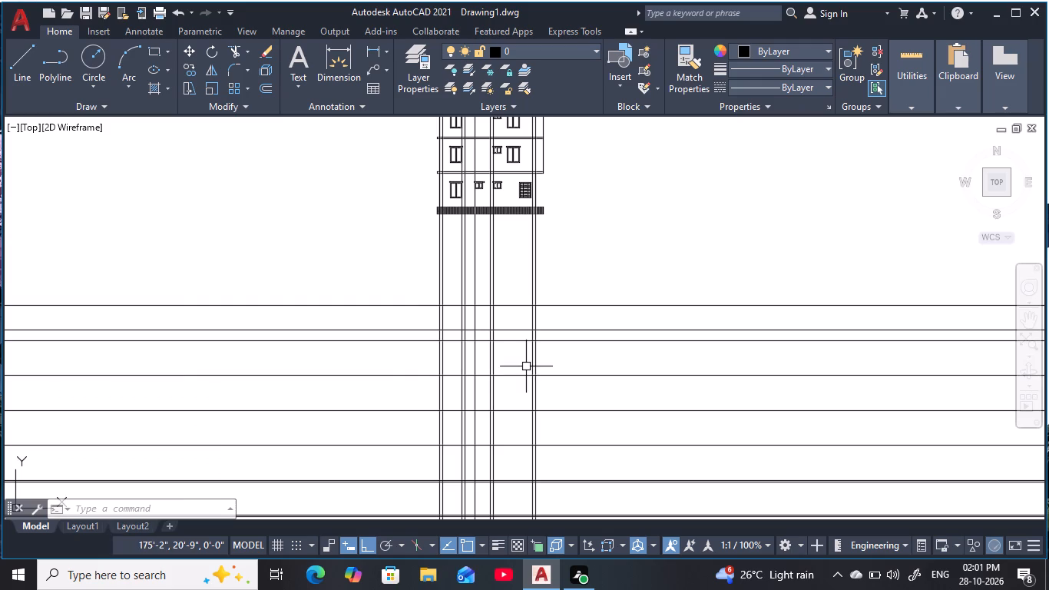
pyautogui.press('Escape')
pyautogui.press('Escape')
pyautogui.press('Escape')
pyautogui.press('Escape')
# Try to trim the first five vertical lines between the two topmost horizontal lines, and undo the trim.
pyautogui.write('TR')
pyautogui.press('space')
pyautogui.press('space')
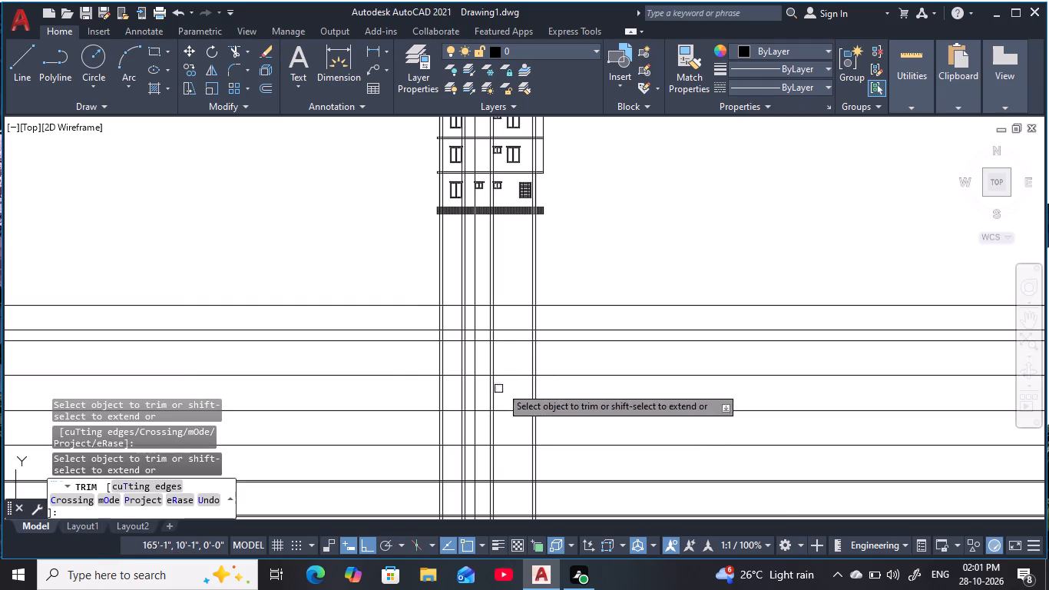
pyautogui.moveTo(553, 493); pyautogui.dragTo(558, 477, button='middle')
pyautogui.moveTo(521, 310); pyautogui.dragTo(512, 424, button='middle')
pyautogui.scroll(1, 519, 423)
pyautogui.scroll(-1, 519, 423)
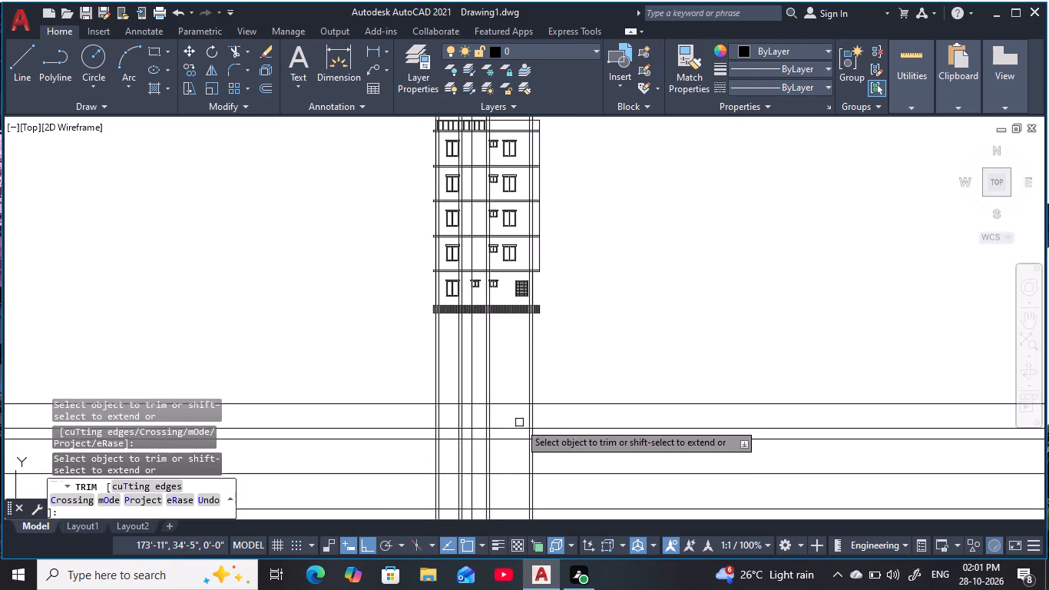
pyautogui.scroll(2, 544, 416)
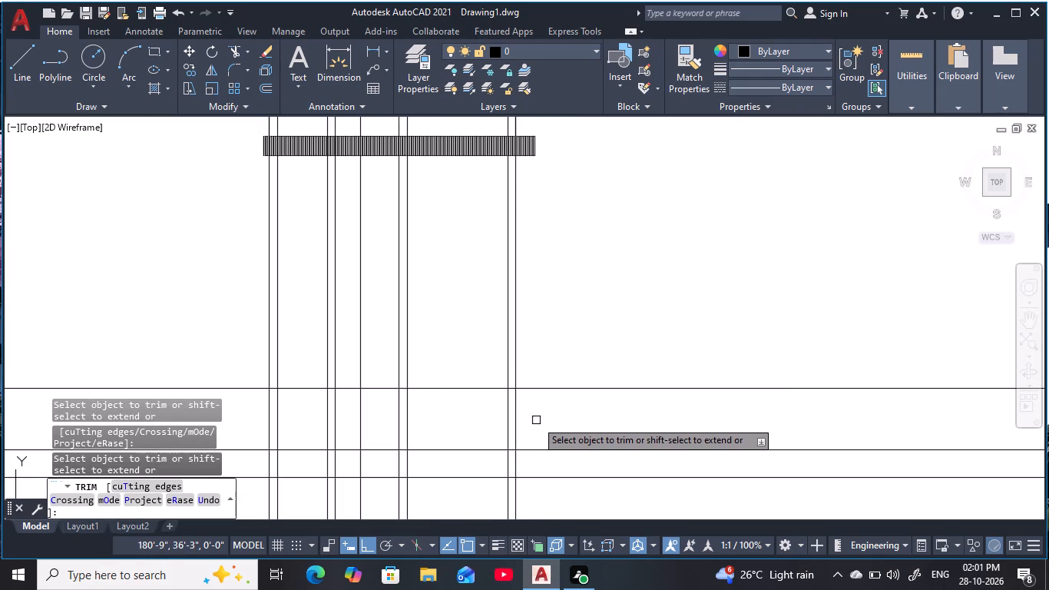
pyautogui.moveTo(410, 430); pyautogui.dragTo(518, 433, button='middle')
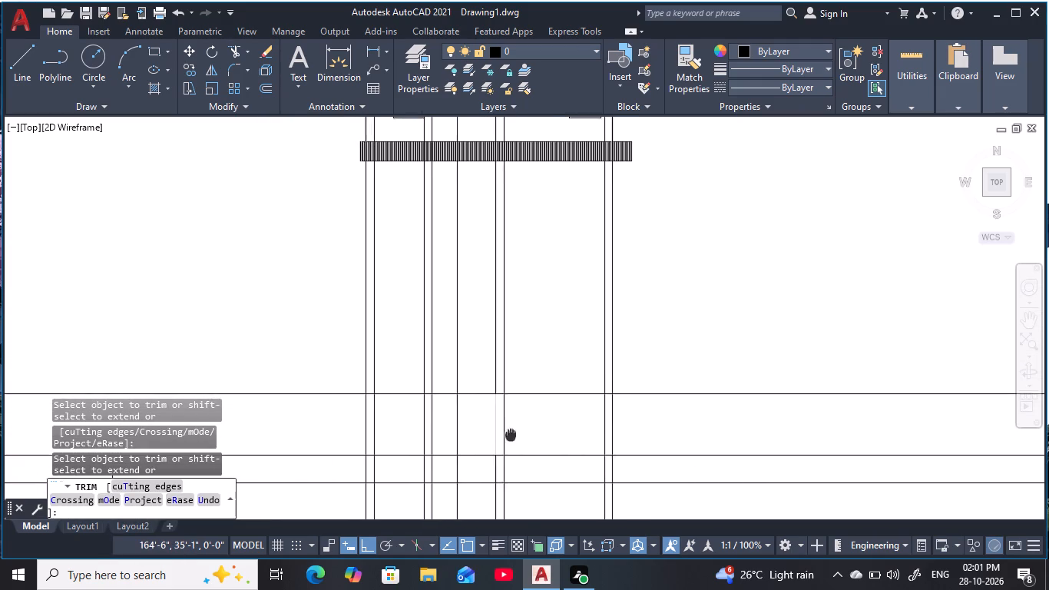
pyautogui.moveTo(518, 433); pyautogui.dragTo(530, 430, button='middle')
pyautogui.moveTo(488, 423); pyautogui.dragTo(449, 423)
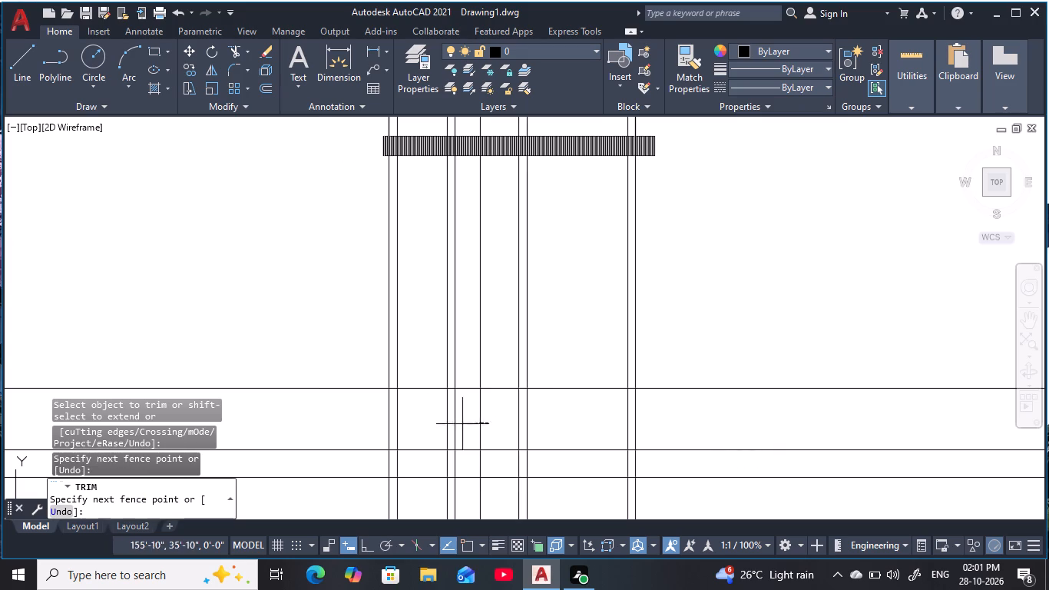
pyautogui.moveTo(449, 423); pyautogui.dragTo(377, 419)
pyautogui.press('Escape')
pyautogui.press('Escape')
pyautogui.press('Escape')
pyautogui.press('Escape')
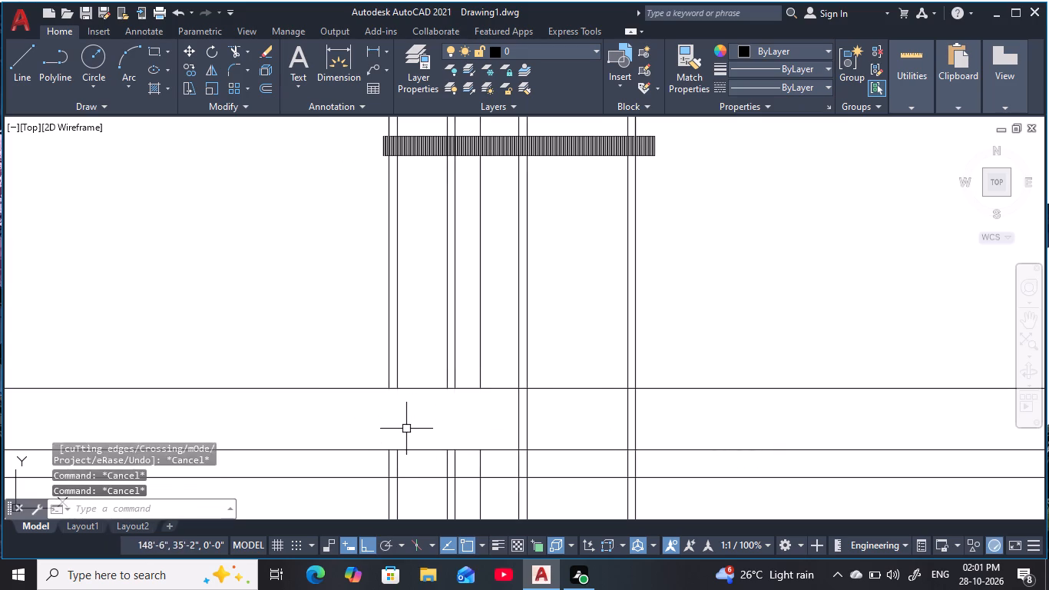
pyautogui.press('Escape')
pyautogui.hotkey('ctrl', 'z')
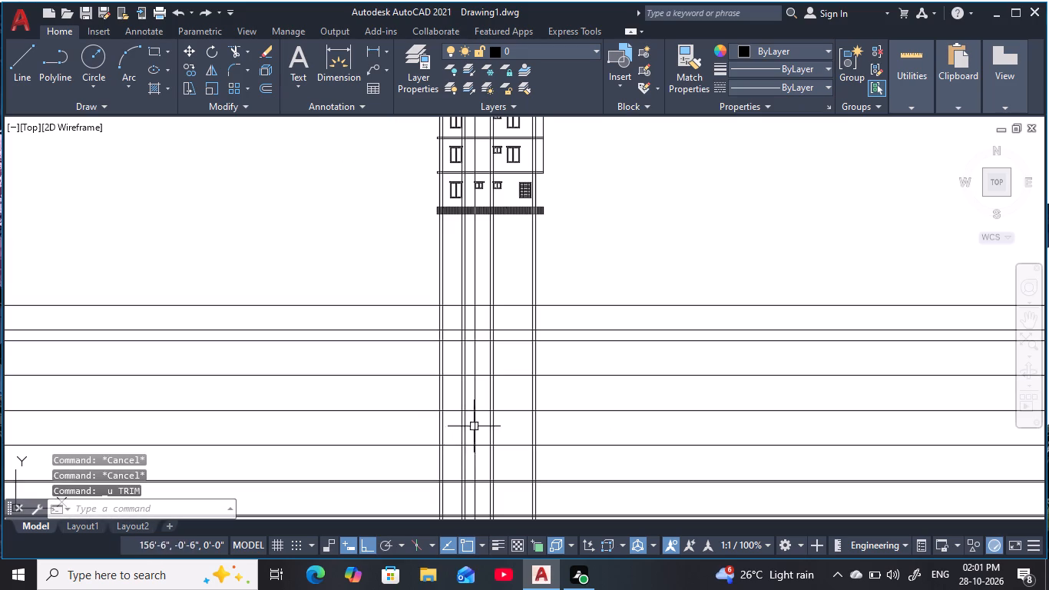
# Trim the five interior vertical lines within the 3'6" band between the second and third horizontal lines from the top.
pyautogui.scroll(2, 494, 324)
pyautogui.moveTo(497, 325); pyautogui.dragTo(548, 339, button='middle')
pyautogui.press('Escape')
pyautogui.press('Escape')
pyautogui.press('Escape')
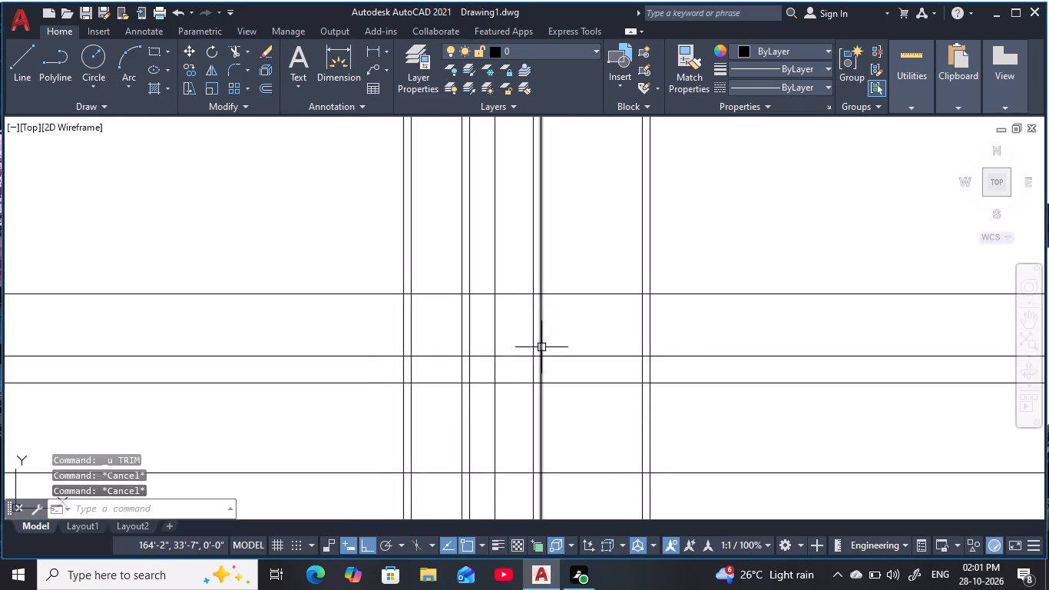
pyautogui.press('t')
pyautogui.write('R')
pyautogui.press('space')
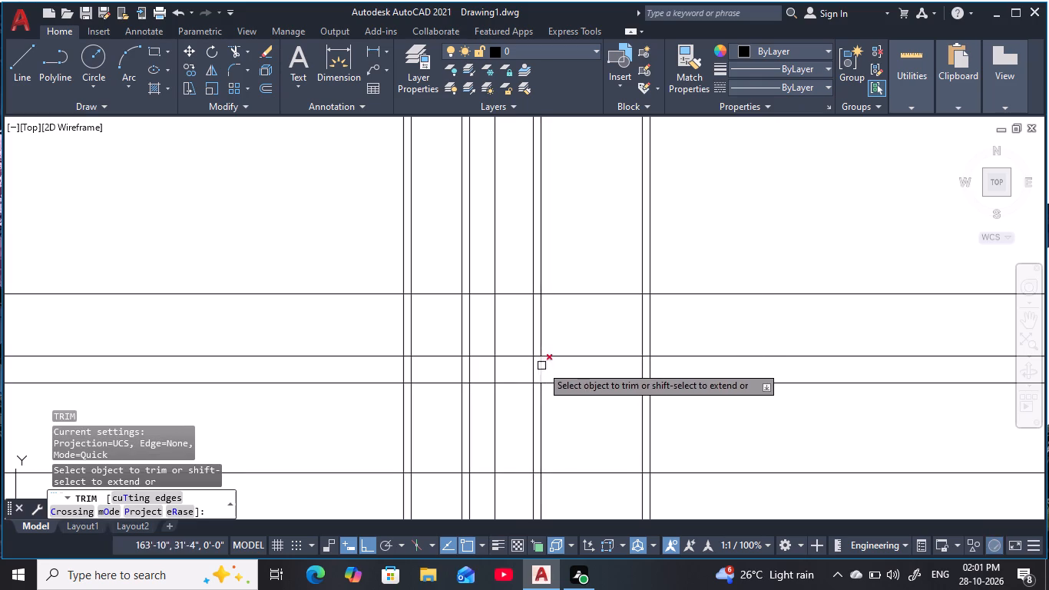
pyautogui.moveTo(554, 374); pyautogui.dragTo(450, 373)
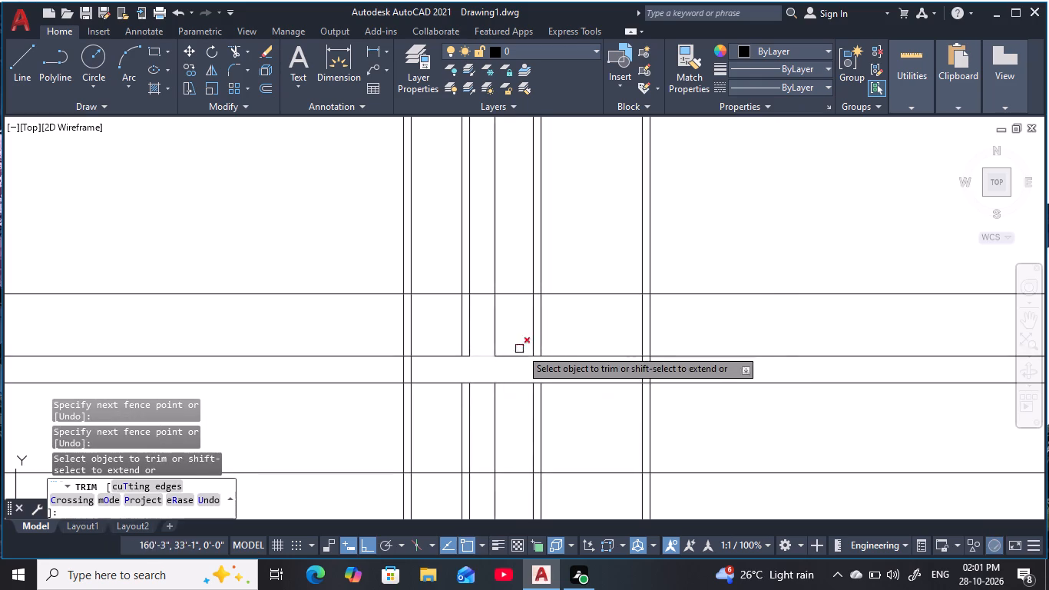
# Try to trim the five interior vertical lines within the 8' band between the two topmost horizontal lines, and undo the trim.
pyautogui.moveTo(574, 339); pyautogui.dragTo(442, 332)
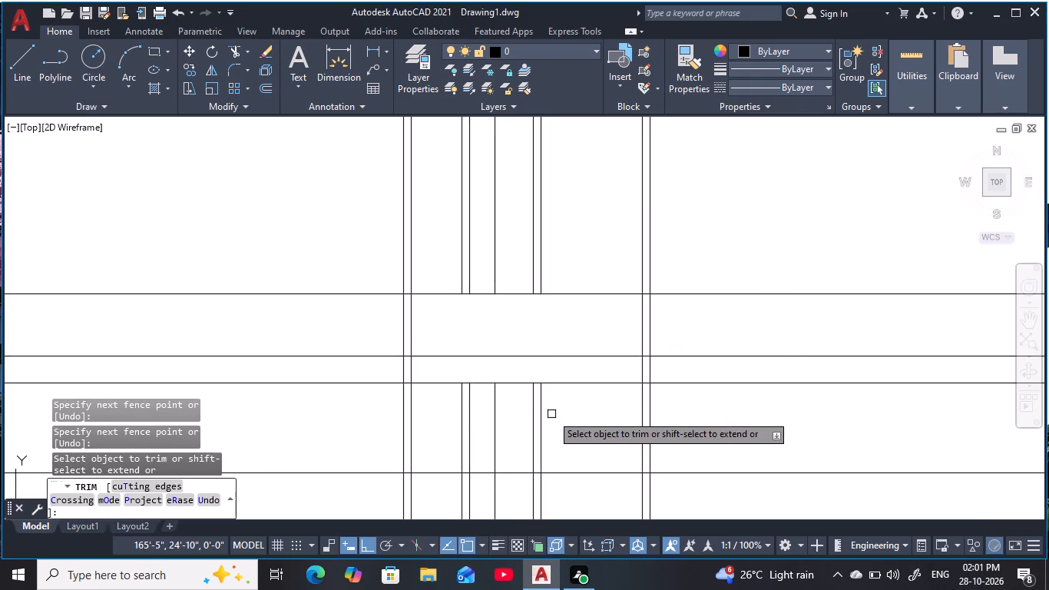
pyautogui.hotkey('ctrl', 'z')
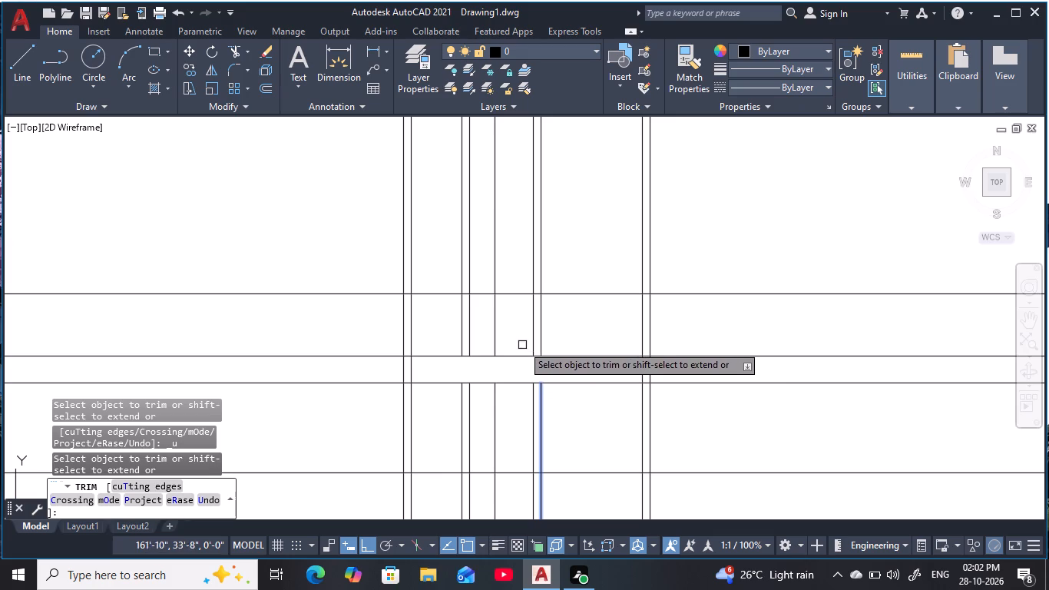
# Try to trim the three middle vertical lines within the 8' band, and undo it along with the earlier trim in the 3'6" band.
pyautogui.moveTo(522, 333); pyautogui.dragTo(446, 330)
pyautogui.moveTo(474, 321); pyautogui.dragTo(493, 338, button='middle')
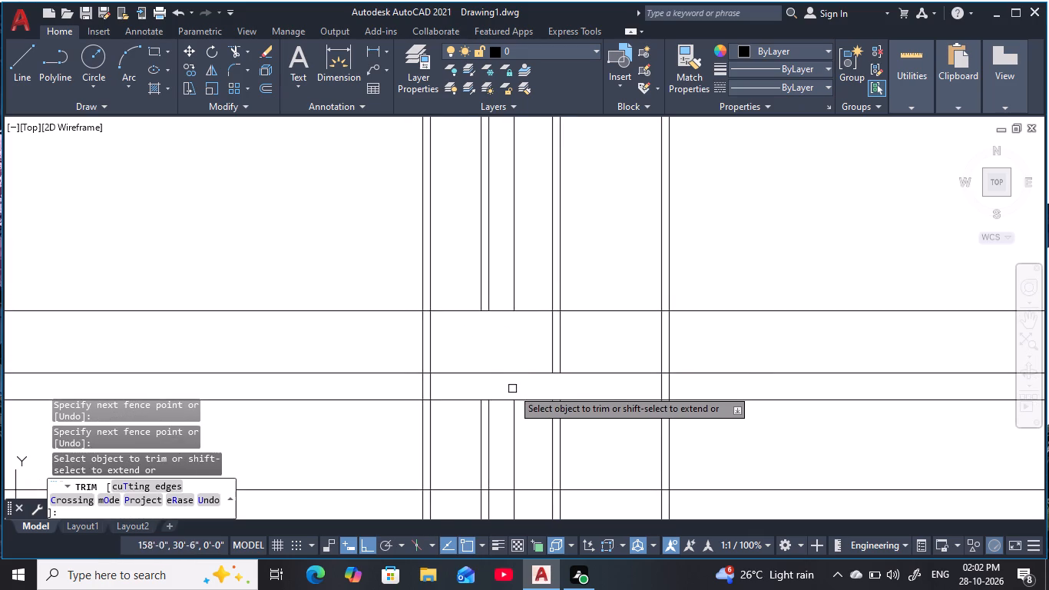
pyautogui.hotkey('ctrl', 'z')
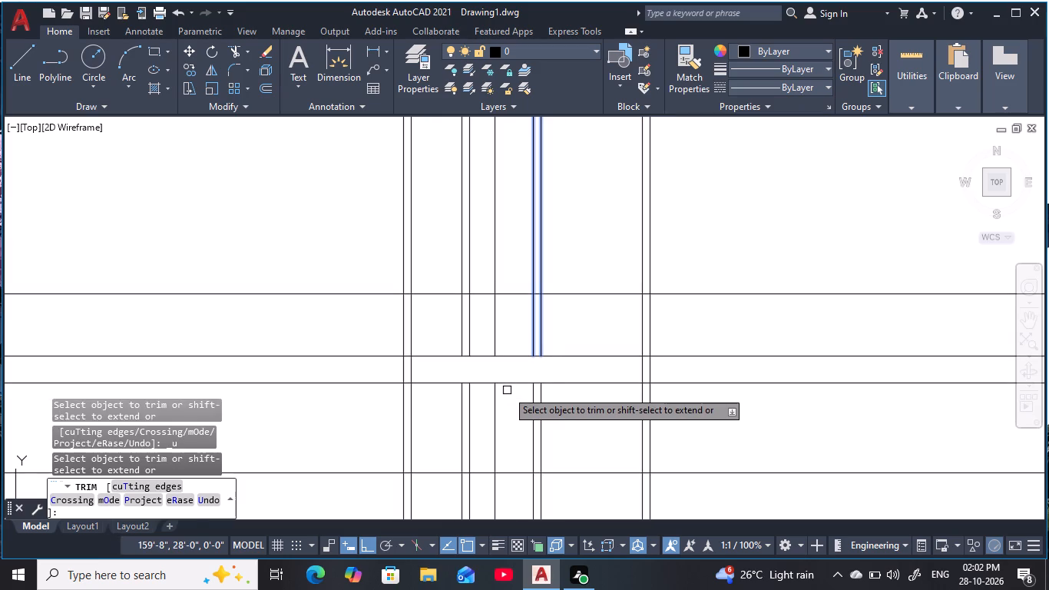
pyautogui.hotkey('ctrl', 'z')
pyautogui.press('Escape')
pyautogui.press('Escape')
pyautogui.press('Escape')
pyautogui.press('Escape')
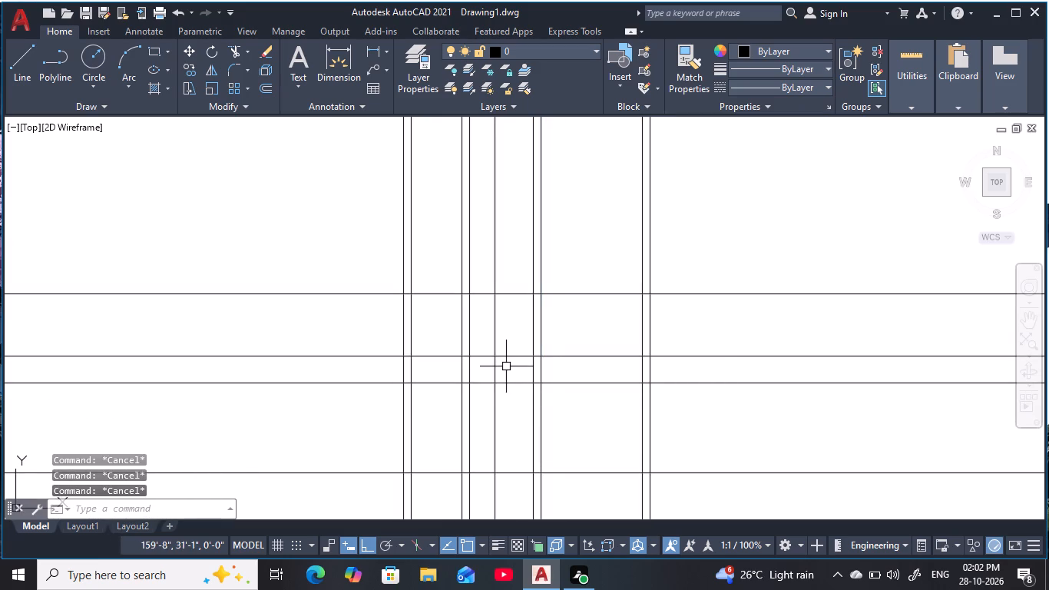
# Trim the three middle vertical lines within the 3'6" band and within the 8' band above it.
pyautogui.press('t')
pyautogui.press('r')
pyautogui.press('space')
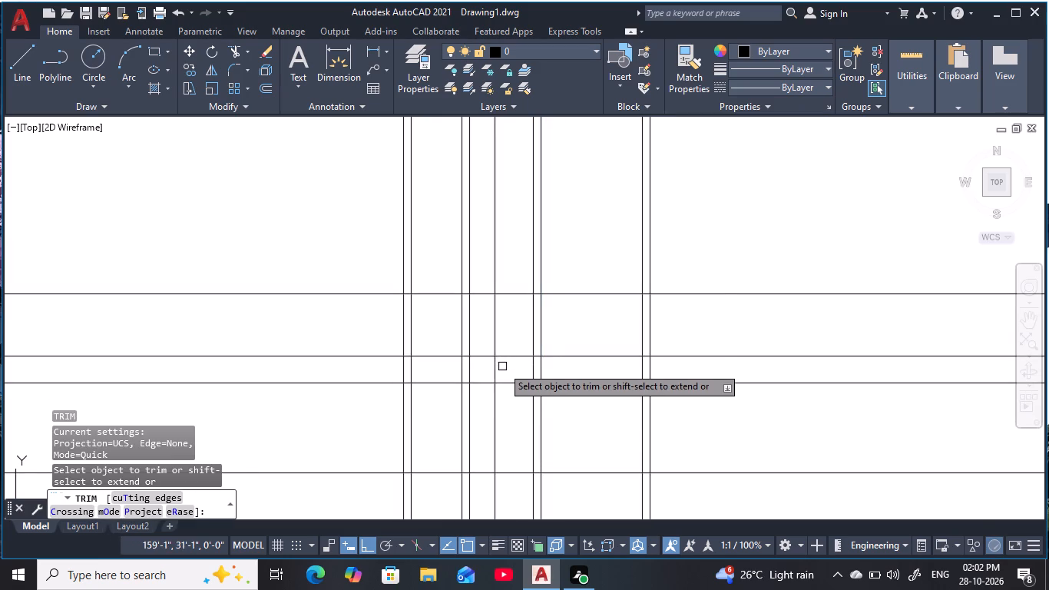
pyautogui.moveTo(505, 376); pyautogui.dragTo(498, 376)
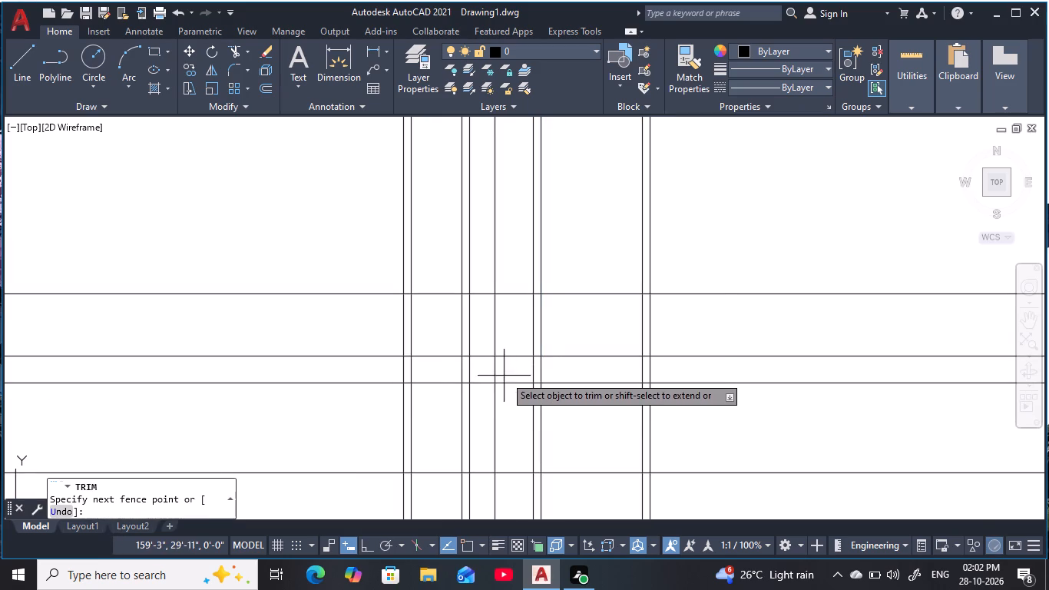
pyautogui.moveTo(498, 376); pyautogui.dragTo(447, 375)
pyautogui.moveTo(508, 340); pyautogui.dragTo(464, 339)
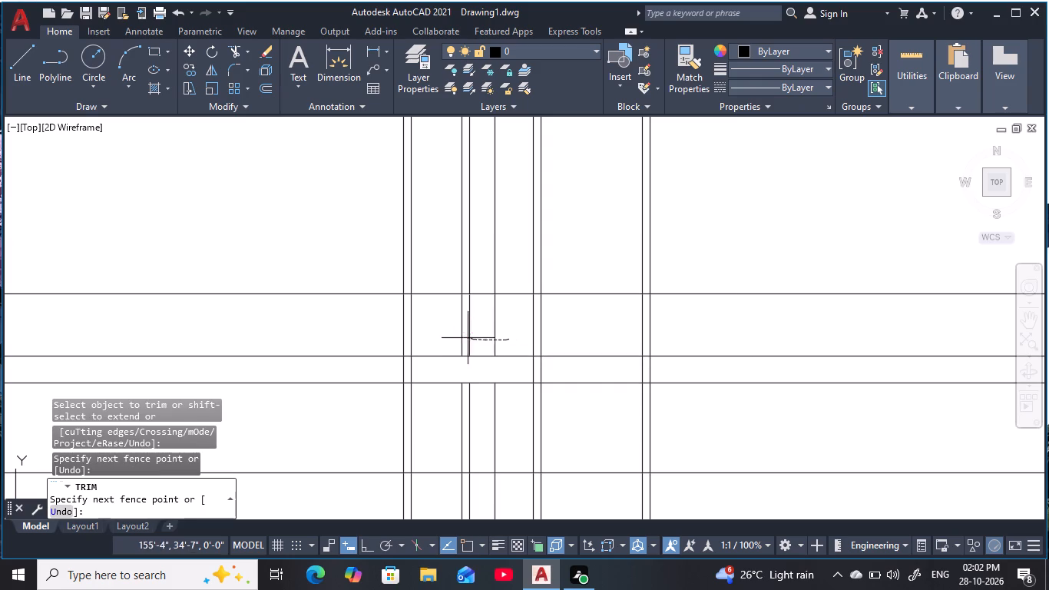
pyautogui.moveTo(464, 339); pyautogui.dragTo(447, 337)
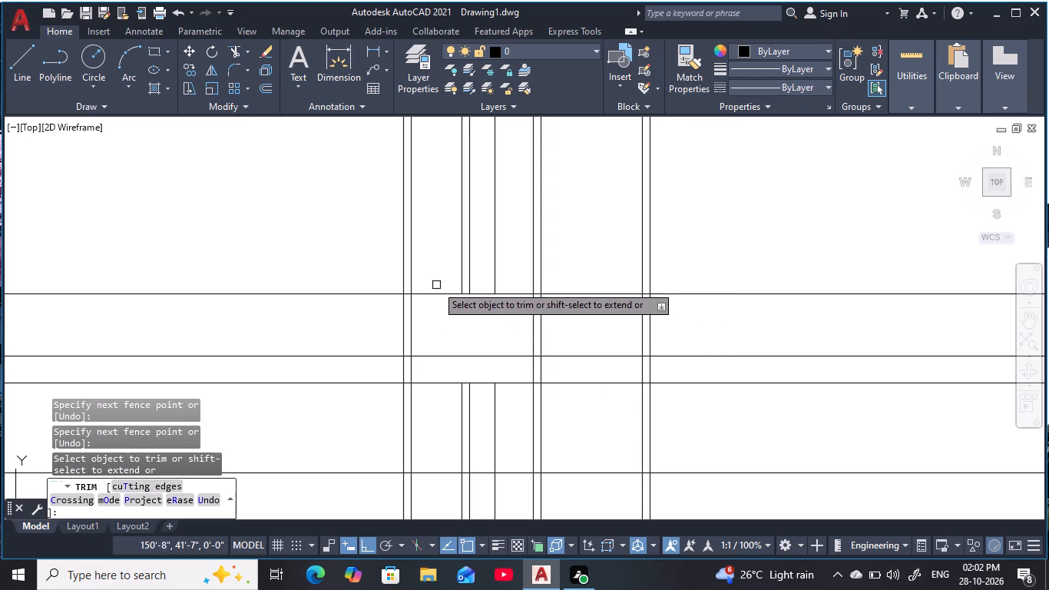
# Trim the leftmost pair of vertical wall lines above the topmost horizontal line.
pyautogui.moveTo(432, 283); pyautogui.dragTo(385, 279)
pyautogui.moveTo(448, 272); pyautogui.dragTo(465, 340, button='middle')
pyautogui.scroll(1, 465, 320)
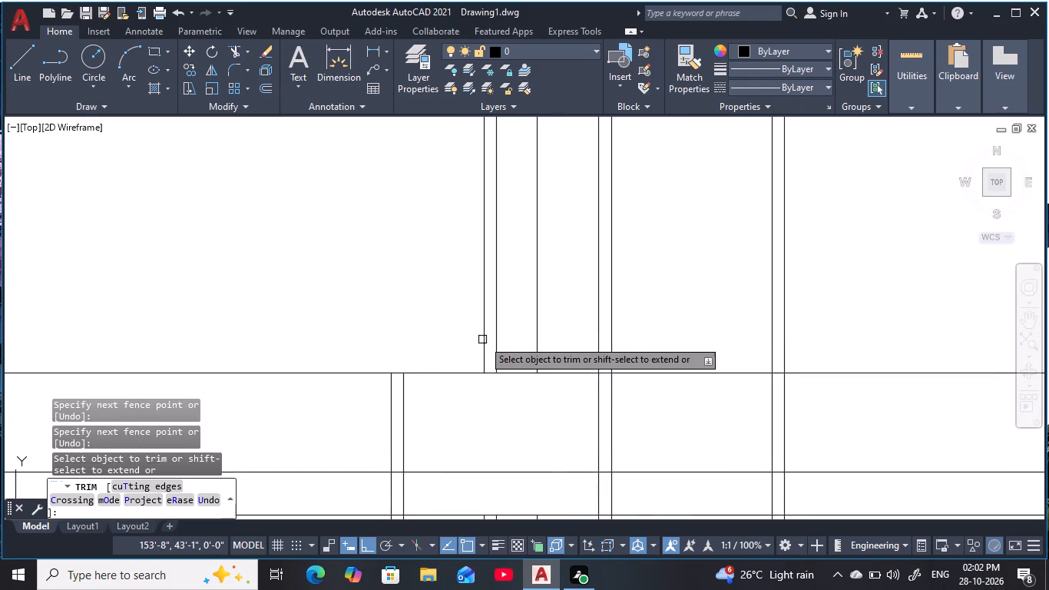
pyautogui.press('Escape')
pyautogui.press('Escape')
pyautogui.press('Escape')
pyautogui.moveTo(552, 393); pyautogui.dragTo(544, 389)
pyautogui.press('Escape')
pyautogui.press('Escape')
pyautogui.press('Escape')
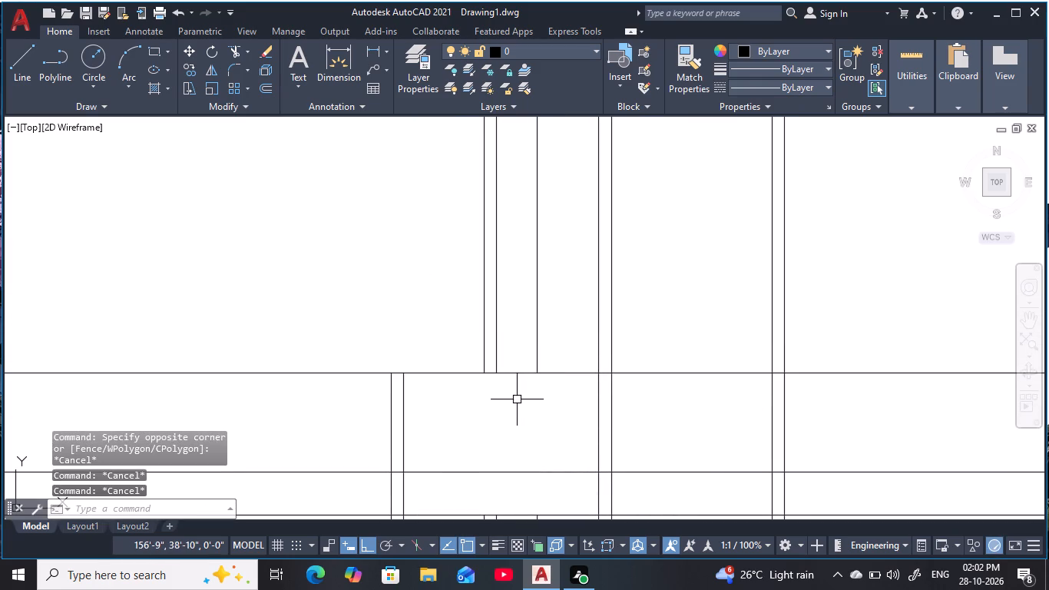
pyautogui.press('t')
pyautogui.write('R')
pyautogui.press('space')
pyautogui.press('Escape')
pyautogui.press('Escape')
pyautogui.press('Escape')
# Erase the three leftover middle vertical lines standing above the topmost horizontal line.
pyautogui.moveTo(561, 336); pyautogui.dragTo(552, 336)
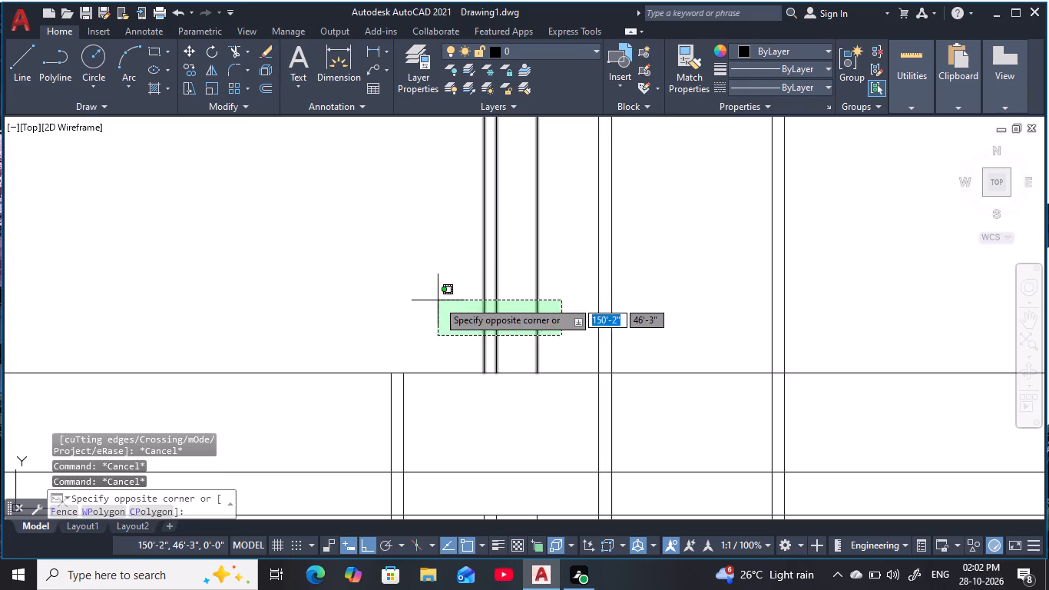
pyautogui.click(435, 300)
pyautogui.press('e')
pyautogui.press('space')
pyautogui.press('Escape')
pyautogui.press('Escape')
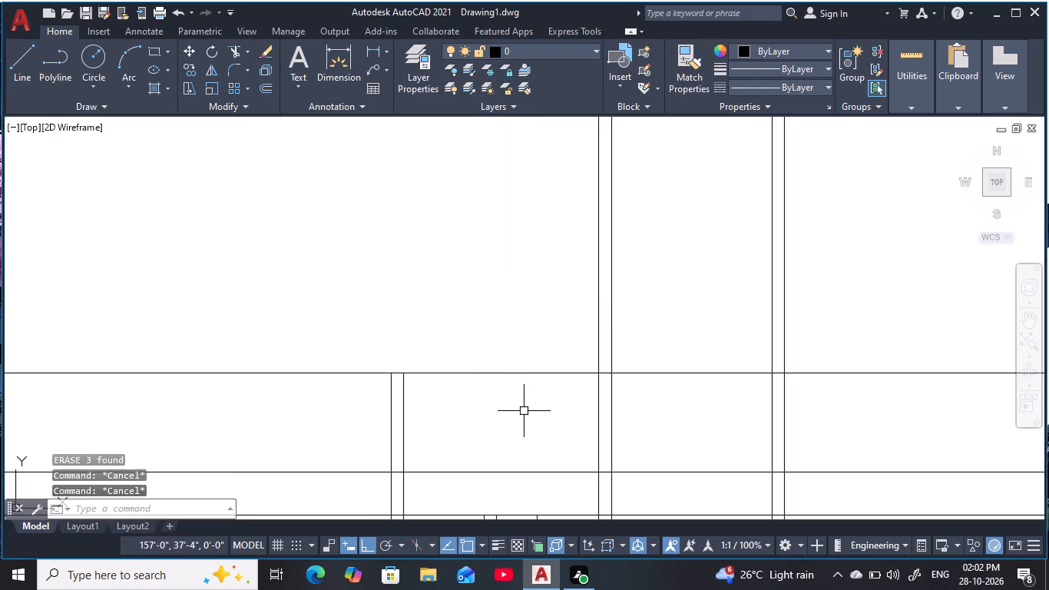
pyautogui.press('Escape')
# Trim the topmost horizontal line's segment between the leftmost wall pair and the middle wall pair.
pyautogui.write('TR')
pyautogui.press('space')
pyautogui.moveTo(523, 433); pyautogui.dragTo(455, 331)
pyautogui.scroll(-1, 455, 330)
pyautogui.moveTo(455, 330); pyautogui.dragTo(446, 411, button='middle')
pyautogui.moveTo(515, 376); pyautogui.dragTo(506, 395, button='middle')
pyautogui.press('Escape')
pyautogui.press('Escape')
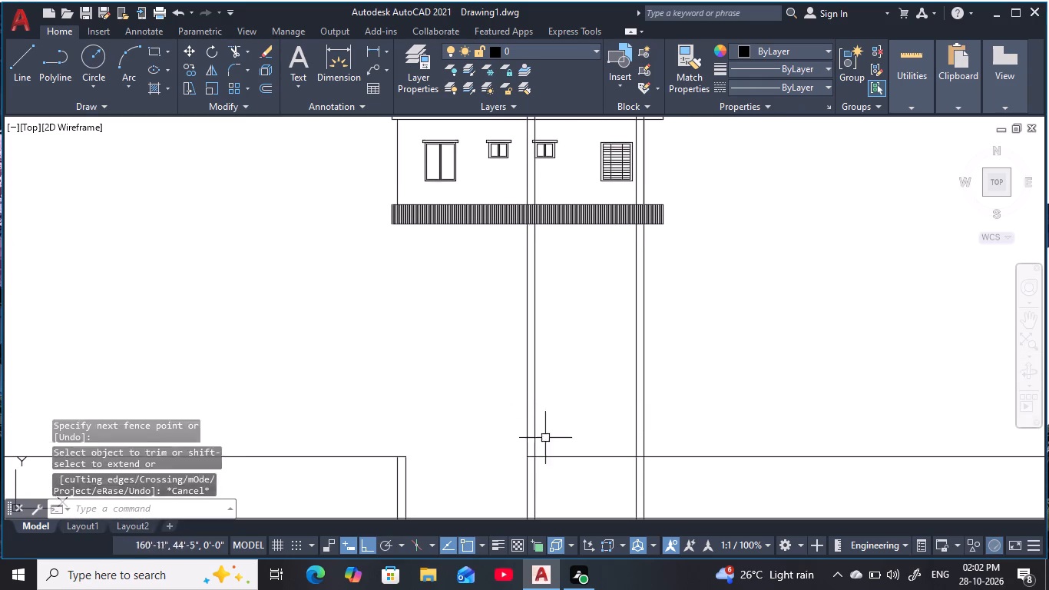
pyautogui.press('Escape')
pyautogui.press('Escape')
pyautogui.press('Escape')
# Trim the four remaining vertical lines between the topmost horizontal line and the existing elevation's plinth.
pyautogui.press('t')
pyautogui.press('r')
pyautogui.press('space')
pyautogui.moveTo(721, 399); pyautogui.dragTo(444, 360)
pyautogui.scroll(-2, 491, 341)
pyautogui.moveTo(494, 353); pyautogui.dragTo(482, 489, button='middle')
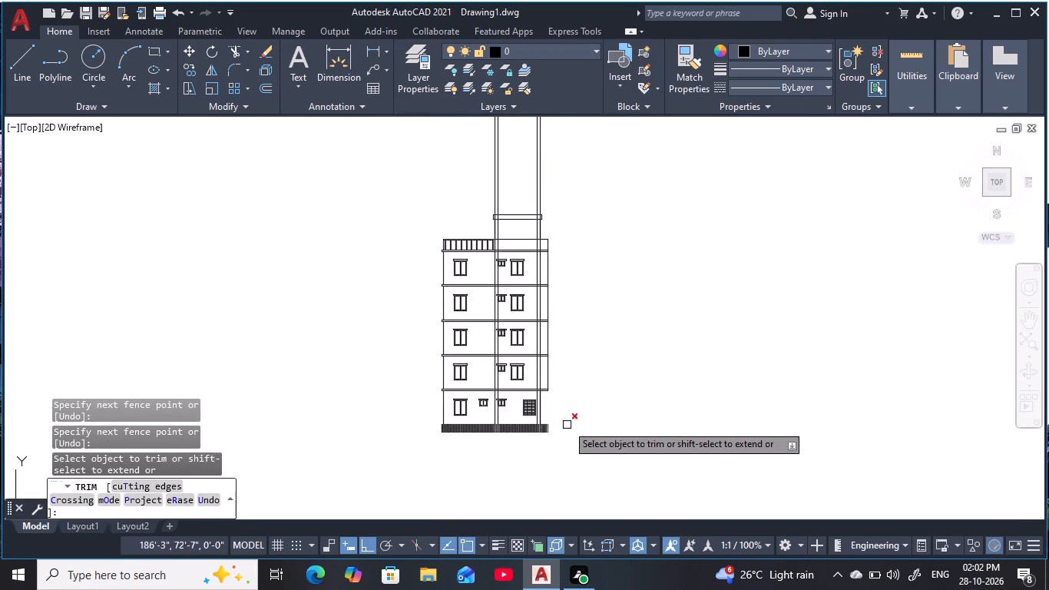
pyautogui.press('Escape')
pyautogui.press('Escape')
# Erase the four leftover vertical lines running up through and above the existing elevation.
pyautogui.moveTo(587, 353); pyautogui.dragTo(607, 419, button='middle')
pyautogui.press('Escape')
pyautogui.press('Escape')
pyautogui.click(654, 247)
pyautogui.click(438, 201)
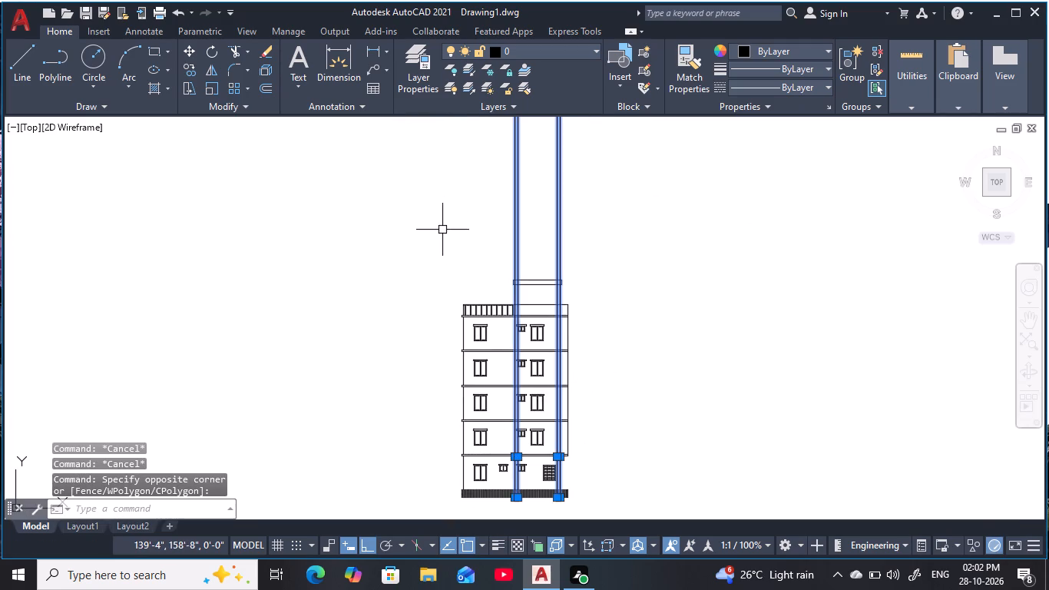
pyautogui.press('e')
pyautogui.press('space')
# Trim all horizontal level lines extending beyond the outer walls on both sides of the new drawing.
pyautogui.moveTo(620, 393); pyautogui.dragTo(589, 255, button='middle')
pyautogui.scroll(-1, 611, 443)
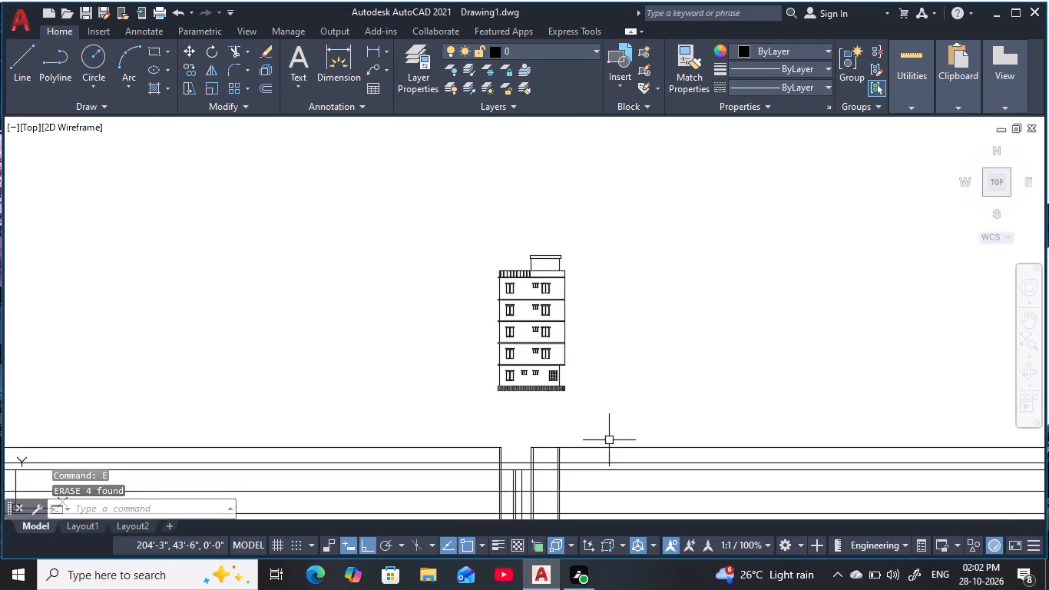
pyautogui.moveTo(610, 428); pyautogui.dragTo(617, 350, button='middle')
pyautogui.scroll(1, 617, 442)
pyautogui.moveTo(615, 432); pyautogui.dragTo(667, 301, button='middle')
pyautogui.press('Escape')
pyautogui.press('Escape')
pyautogui.press('t')
pyautogui.press('r')
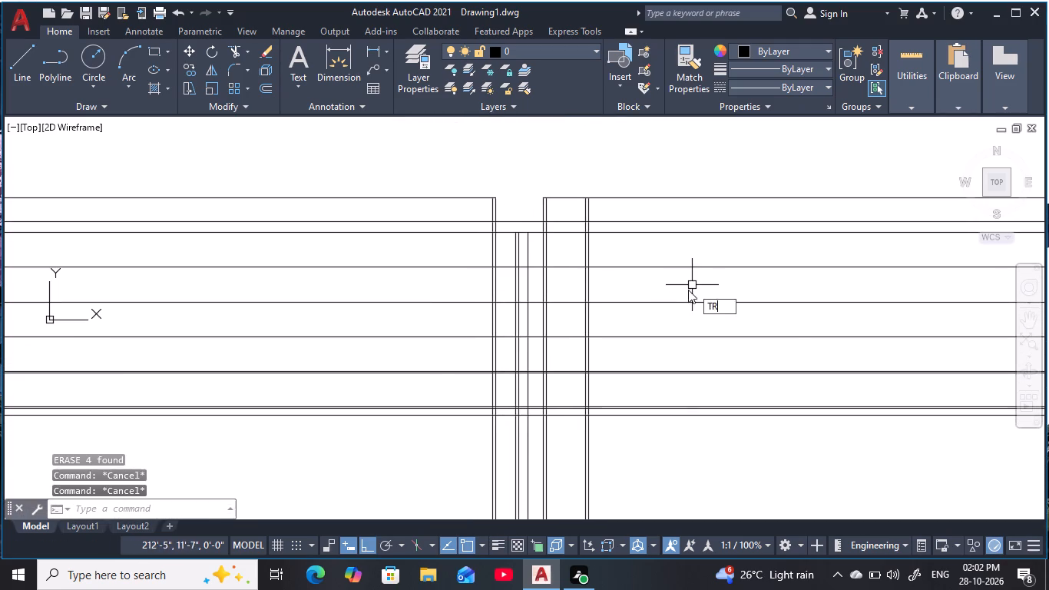
pyautogui.press('space')
pyautogui.moveTo(434, 172); pyautogui.dragTo(352, 474)
pyautogui.moveTo(401, 438); pyautogui.dragTo(339, 420, button='middle')
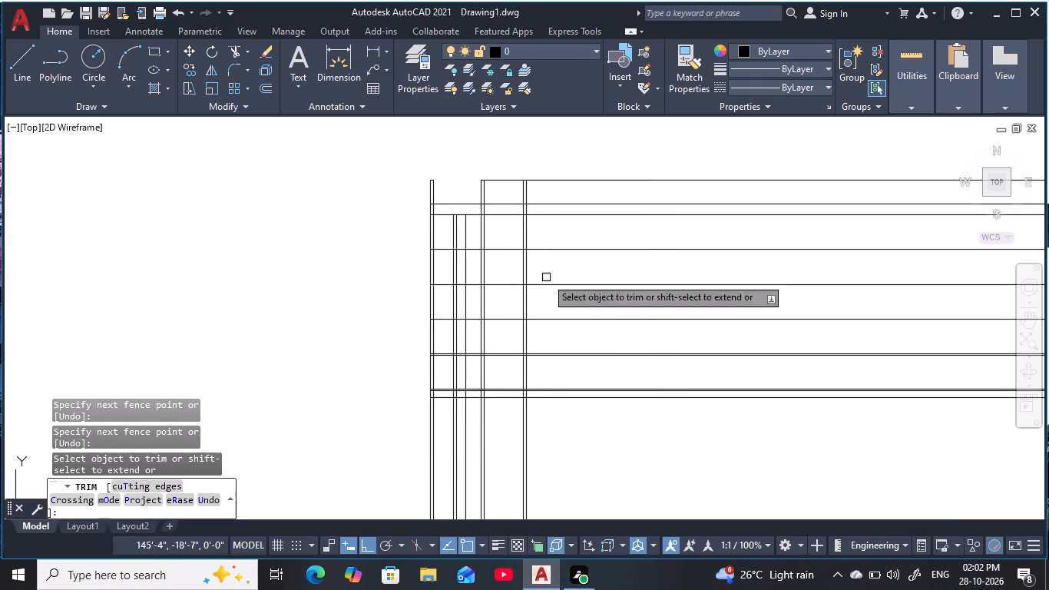
pyautogui.moveTo(600, 158); pyautogui.dragTo(619, 427)
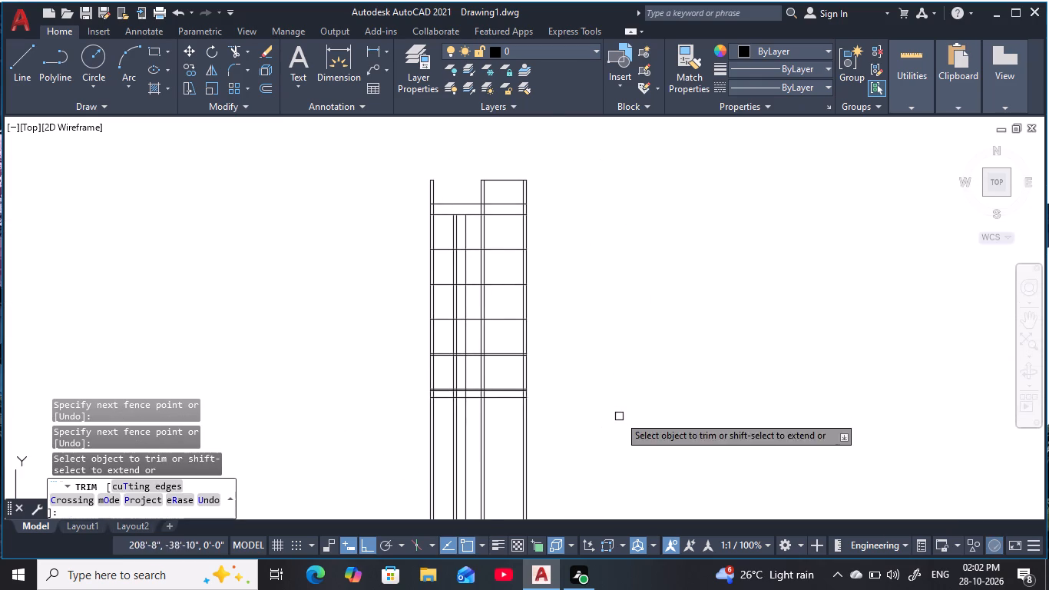
pyautogui.moveTo(609, 393); pyautogui.dragTo(633, 439, button='middle')
pyautogui.scroll(2, 522, 294)
pyautogui.moveTo(527, 326); pyautogui.dragTo(582, 280, button='middle')
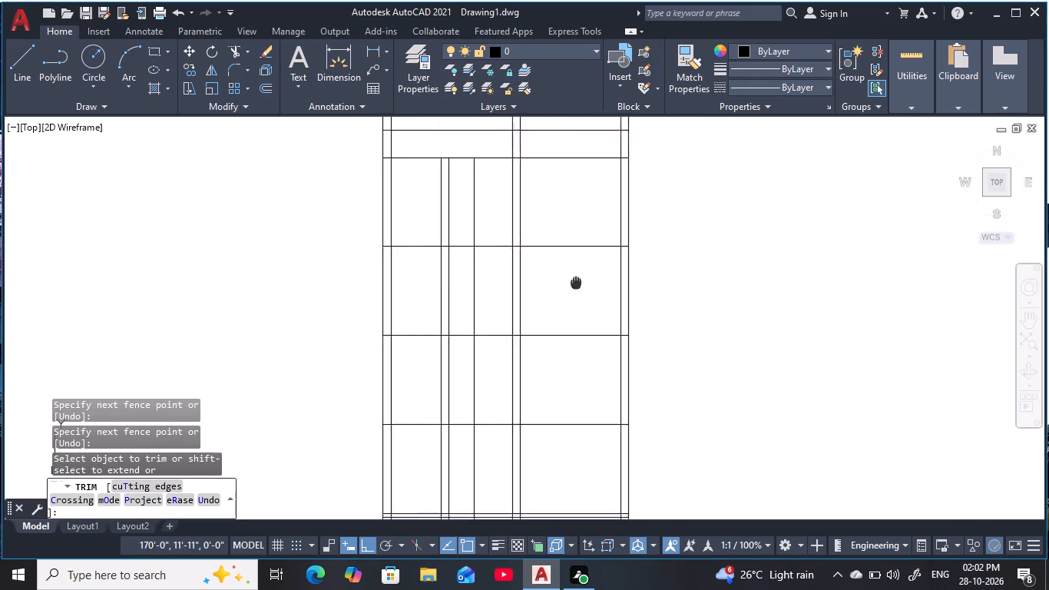
pyautogui.moveTo(582, 280); pyautogui.dragTo(627, 248, button='middle')
pyautogui.scroll(-1, 627, 248)
pyautogui.moveTo(672, 427); pyautogui.dragTo(574, 529, button='middle')
pyautogui.press('Escape')
pyautogui.press('Escape')
pyautogui.press('Escape')
pyautogui.press('Escape')
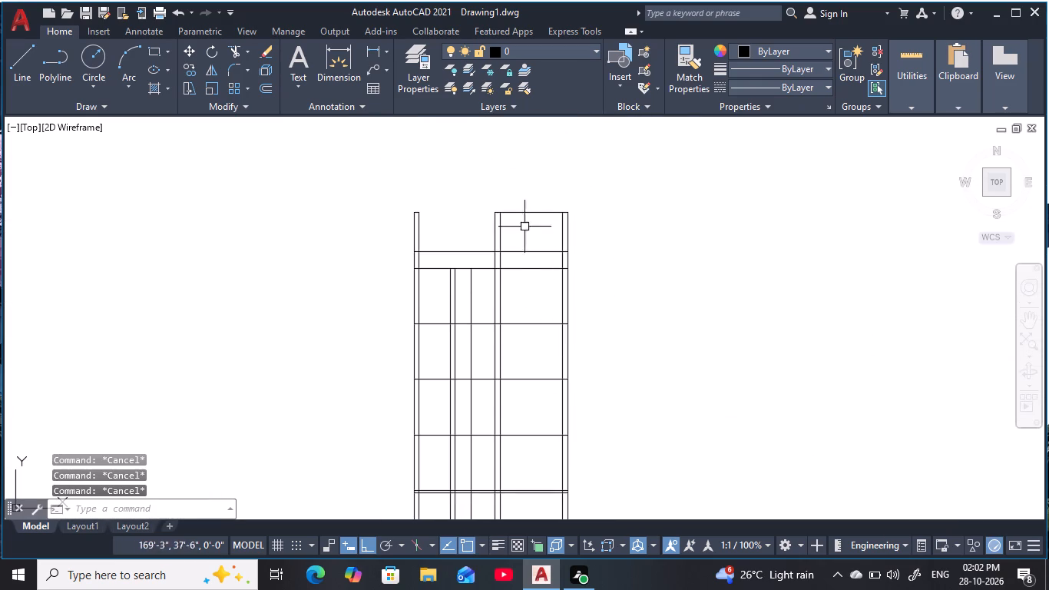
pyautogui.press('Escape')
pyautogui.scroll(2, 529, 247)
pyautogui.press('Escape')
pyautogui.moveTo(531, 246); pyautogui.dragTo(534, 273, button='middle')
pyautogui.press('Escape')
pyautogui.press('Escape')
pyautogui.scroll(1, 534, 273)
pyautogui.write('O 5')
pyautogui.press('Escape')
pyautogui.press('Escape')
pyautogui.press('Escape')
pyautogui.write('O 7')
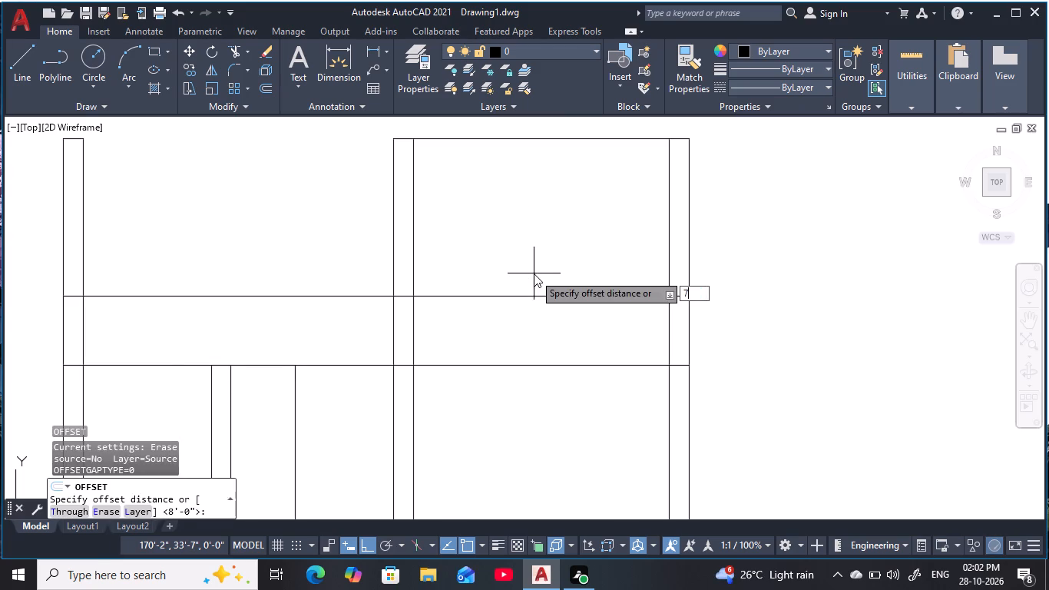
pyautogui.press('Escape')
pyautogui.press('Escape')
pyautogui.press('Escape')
# Offset the topmost horizontal line of the rooftop level 6" downward.
pyautogui.press('o')
pyautogui.press('space')
pyautogui.press('6')
pyautogui.press('space')
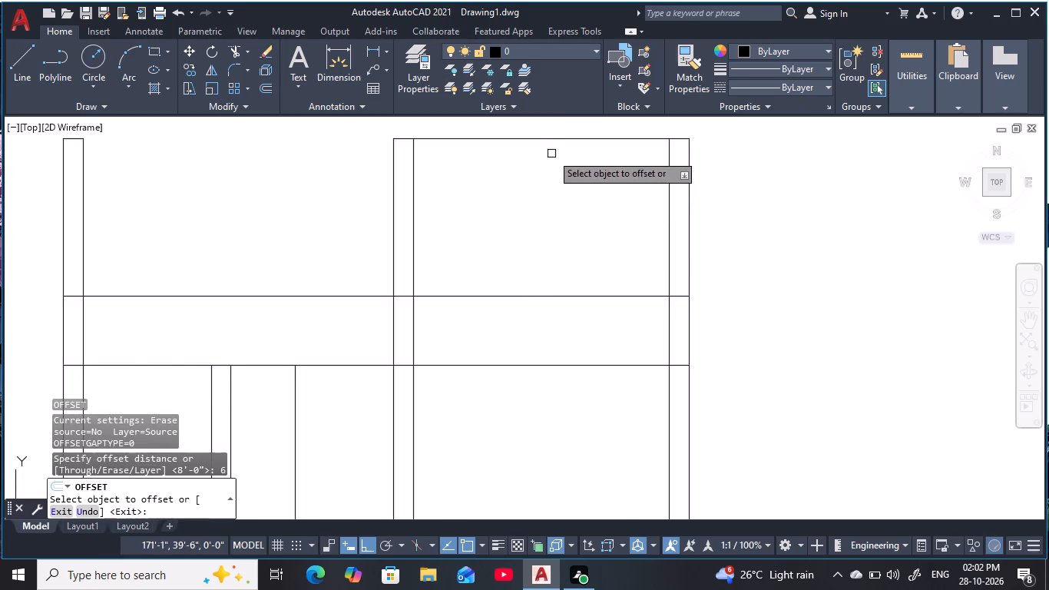
pyautogui.click(554, 140)
pyautogui.click(558, 187)
pyautogui.press('Escape')
pyautogui.press('Escape')
pyautogui.moveTo(553, 264); pyautogui.dragTo(563, 243, button='middle')
pyautogui.scroll(-3, 563, 243)
pyautogui.press('Escape')
pyautogui.press('Escape')
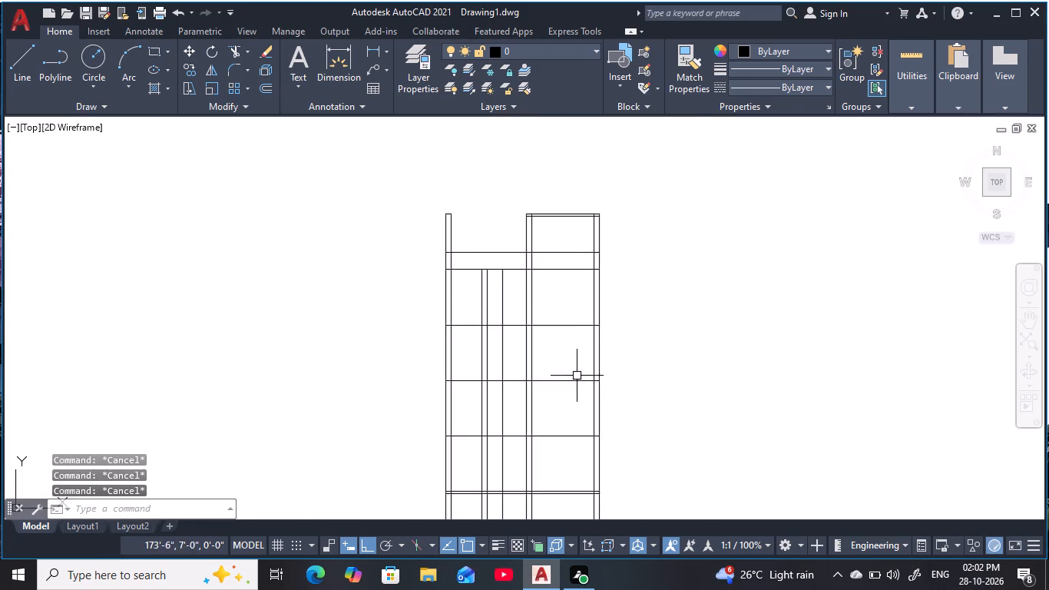
# Trim all vertical lines extending below the lowest horizontal line of the new drawing.
pyautogui.moveTo(578, 370); pyautogui.dragTo(570, 281, button='middle')
pyautogui.press('Escape')
pyautogui.moveTo(558, 414); pyautogui.dragTo(546, 337, button='middle')
pyautogui.press('Escape')
pyautogui.press('Escape')
pyautogui.moveTo(528, 360); pyautogui.dragTo(533, 295, button='middle')
pyautogui.middleClick(554, 375)
pyautogui.press('Escape')
pyautogui.press('t')
pyautogui.write('R')
pyautogui.press('space')
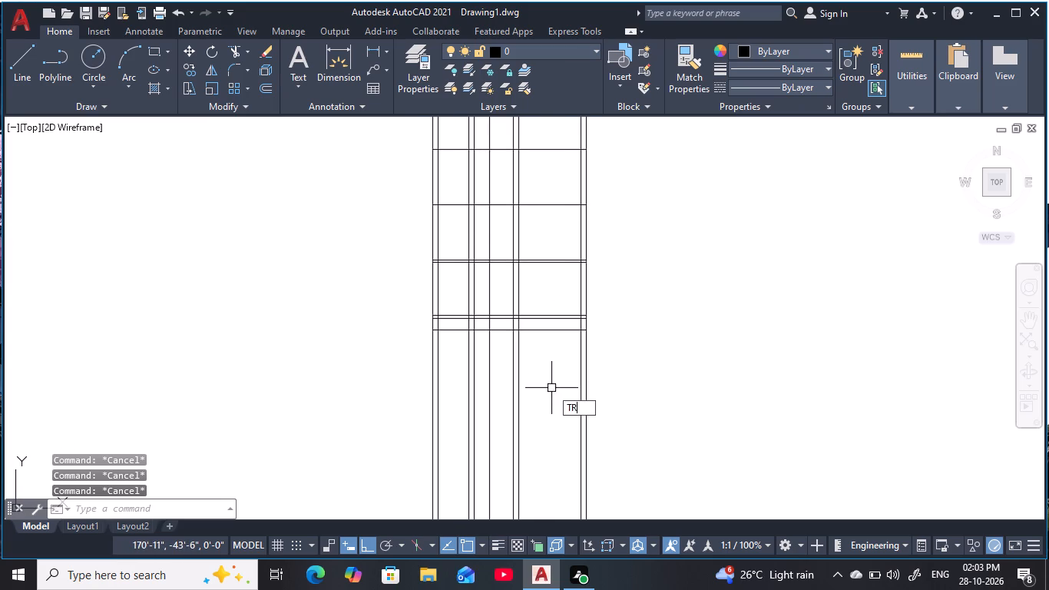
pyautogui.moveTo(673, 427); pyautogui.dragTo(389, 361)
pyautogui.moveTo(386, 363); pyautogui.dragTo(719, 384)
pyautogui.moveTo(649, 362); pyautogui.dragTo(651, 368, button='middle')
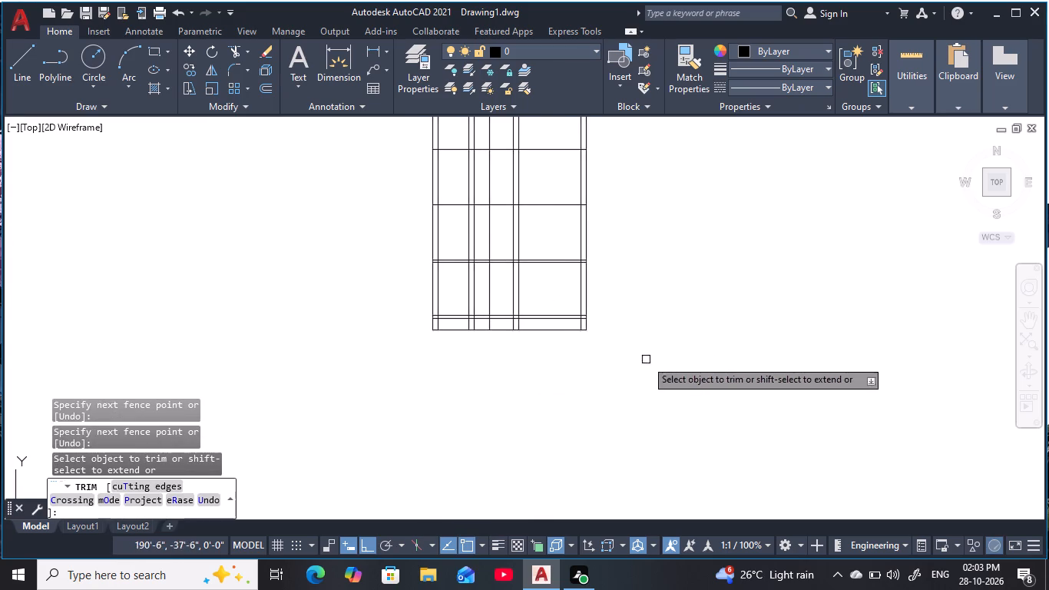
pyautogui.moveTo(651, 368); pyautogui.dragTo(656, 412, button='middle')
pyautogui.press('Escape')
pyautogui.press('Escape')
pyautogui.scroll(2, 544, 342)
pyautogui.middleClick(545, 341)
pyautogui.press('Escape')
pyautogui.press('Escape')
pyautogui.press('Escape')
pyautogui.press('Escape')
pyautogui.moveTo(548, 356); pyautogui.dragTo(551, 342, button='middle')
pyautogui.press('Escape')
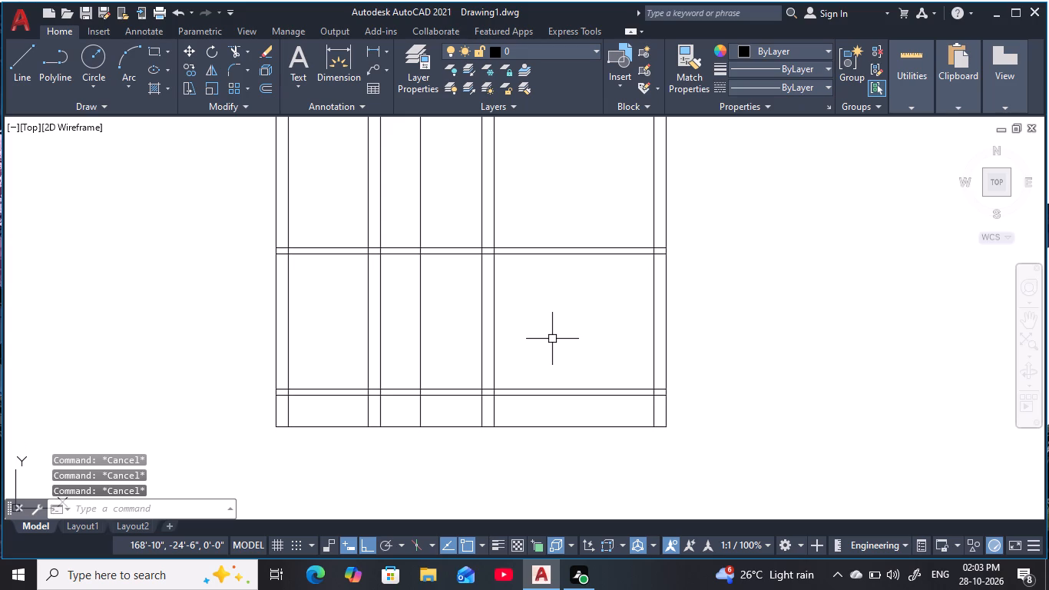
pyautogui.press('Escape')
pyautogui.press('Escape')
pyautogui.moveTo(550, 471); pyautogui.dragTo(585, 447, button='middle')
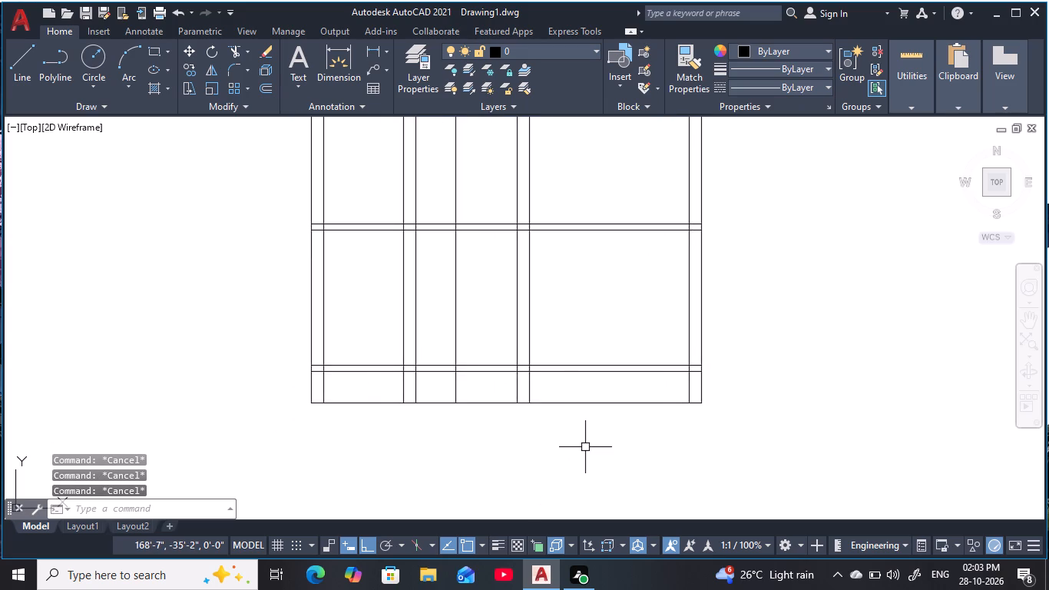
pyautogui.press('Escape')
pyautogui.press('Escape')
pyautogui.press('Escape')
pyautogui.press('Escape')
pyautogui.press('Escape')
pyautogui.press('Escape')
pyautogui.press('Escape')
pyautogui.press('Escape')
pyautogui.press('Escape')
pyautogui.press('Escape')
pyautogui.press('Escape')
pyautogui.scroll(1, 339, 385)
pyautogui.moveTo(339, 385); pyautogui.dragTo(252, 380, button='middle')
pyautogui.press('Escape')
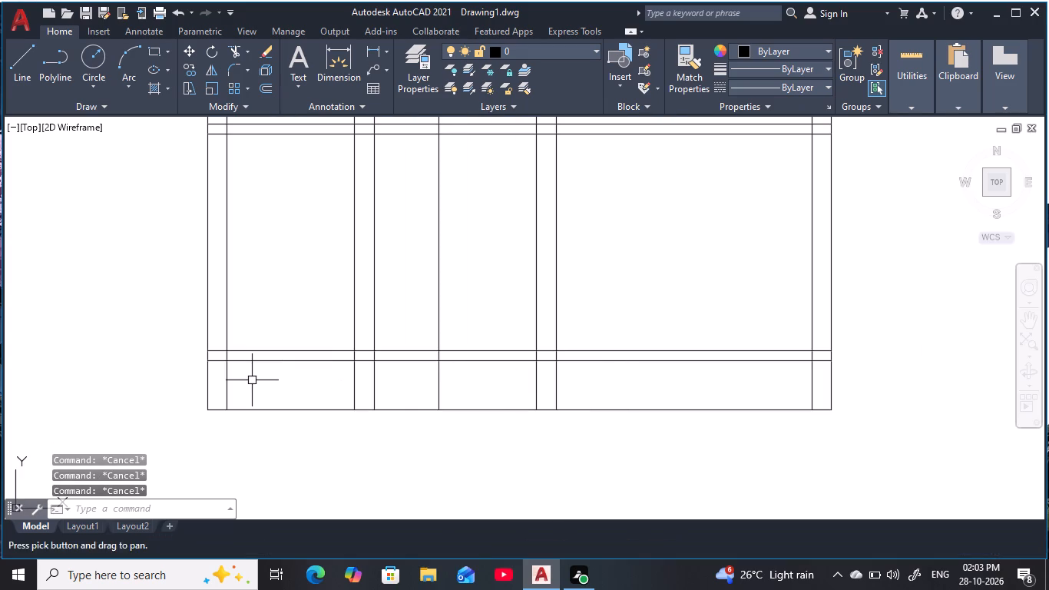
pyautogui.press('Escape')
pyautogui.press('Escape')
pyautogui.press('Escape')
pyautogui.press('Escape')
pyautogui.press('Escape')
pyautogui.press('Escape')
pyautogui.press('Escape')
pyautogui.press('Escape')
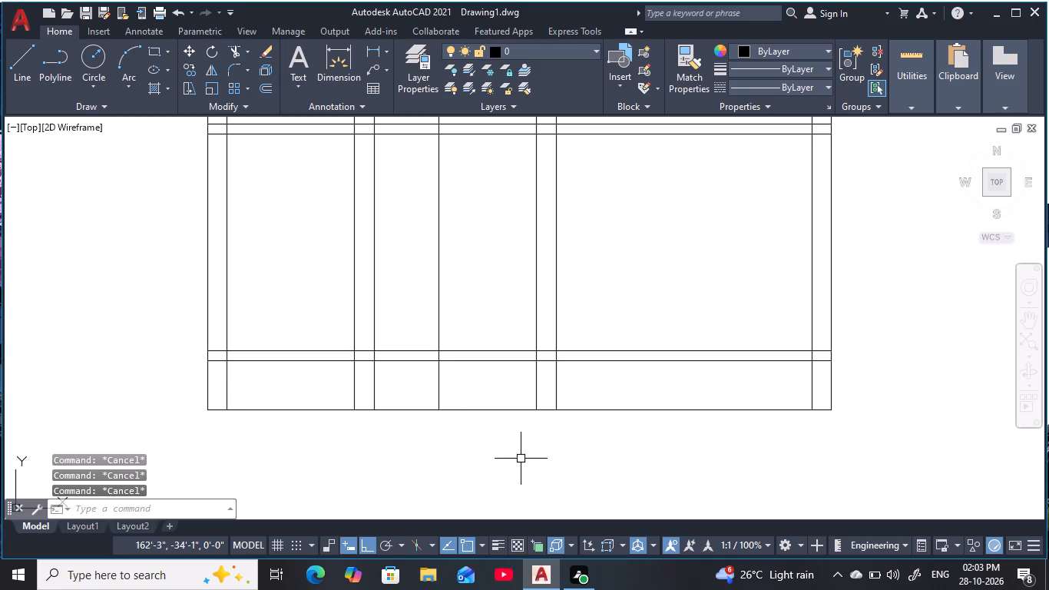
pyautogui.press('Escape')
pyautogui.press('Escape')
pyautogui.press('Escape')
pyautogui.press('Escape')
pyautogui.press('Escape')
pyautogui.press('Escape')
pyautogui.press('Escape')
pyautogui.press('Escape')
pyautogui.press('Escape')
# Erase the single vertical line running between the two interior double-line walls of the section.
pyautogui.scroll(-1, 462, 391)
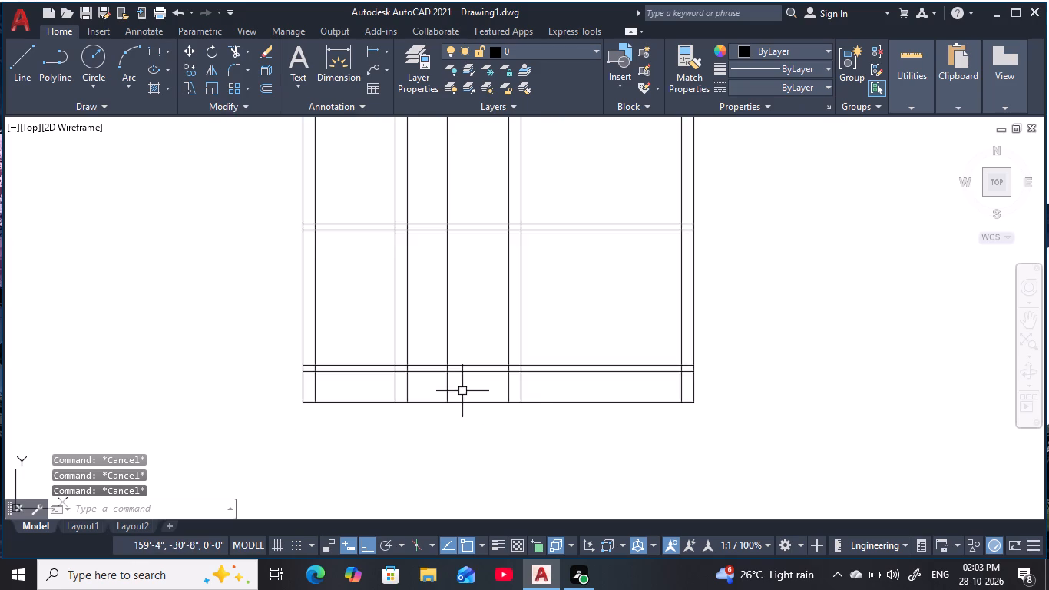
pyautogui.moveTo(463, 390); pyautogui.dragTo(462, 500, button='middle')
pyautogui.scroll(-2, 488, 410)
pyautogui.moveTo(488, 412); pyautogui.dragTo(494, 468, button='middle')
pyautogui.scroll(1, 492, 468)
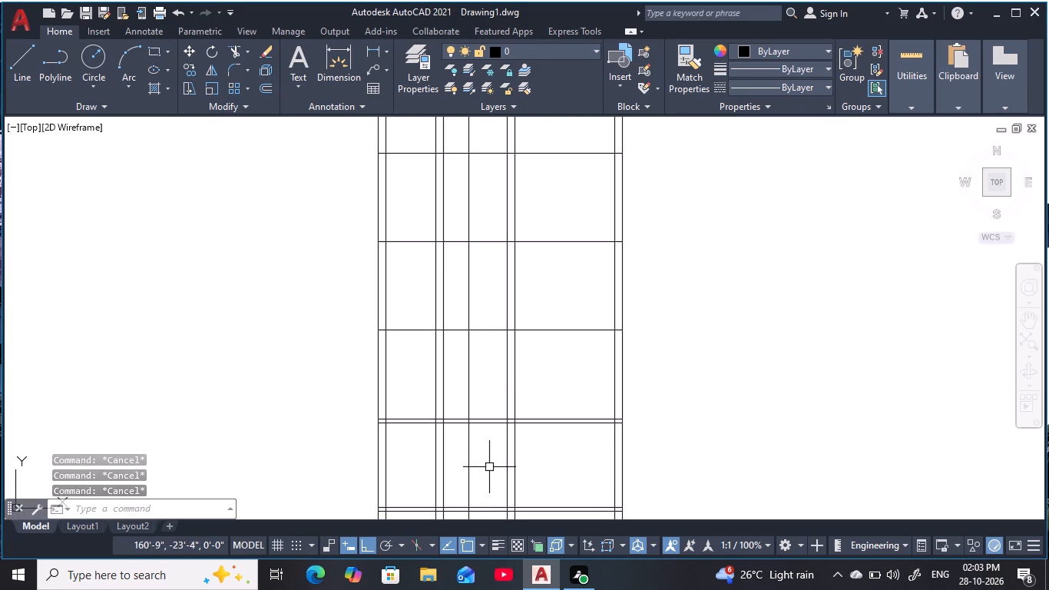
pyautogui.click(487, 464)
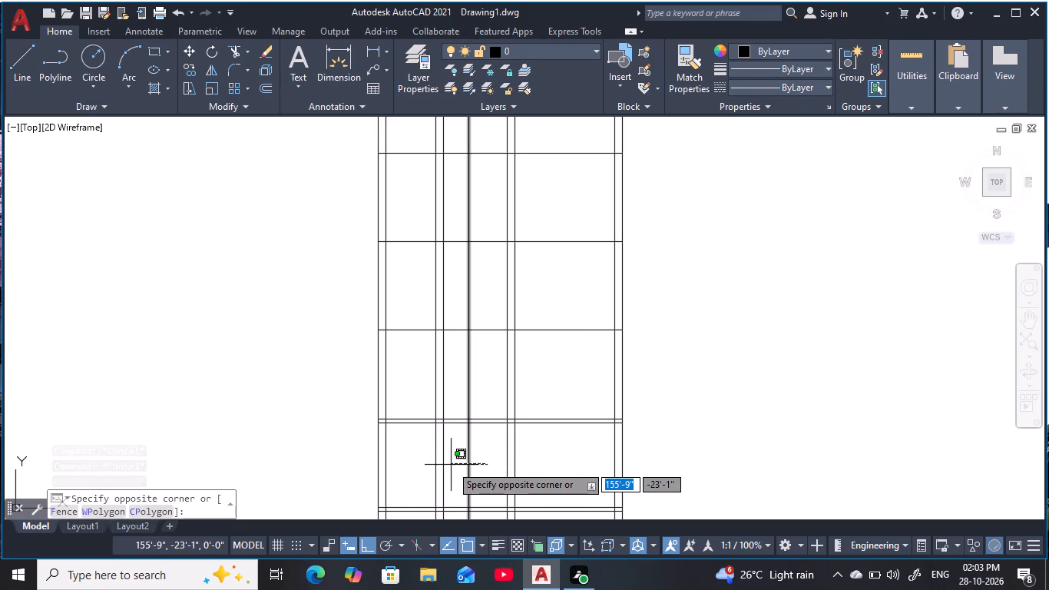
pyautogui.click(451, 465)
pyautogui.write('E')
pyautogui.press('space')
pyautogui.press('Escape')
# Offset the two lowest floor-level lines that are still single 6" downward to form slabs.
pyautogui.moveTo(454, 491); pyautogui.dragTo(455, 494, button='middle')
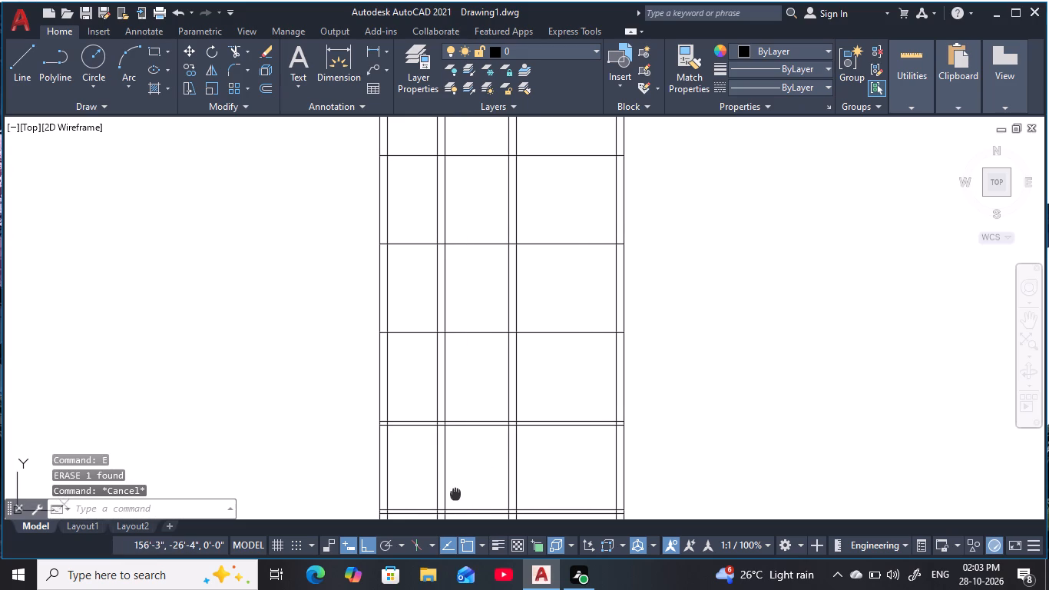
pyautogui.moveTo(455, 494); pyautogui.dragTo(465, 488, button='middle')
pyautogui.scroll(-1, 486, 483)
pyautogui.moveTo(488, 482); pyautogui.dragTo(450, 484, button='middle')
pyautogui.press('Escape')
pyautogui.press('Escape')
pyautogui.press('Escape')
pyautogui.moveTo(492, 467); pyautogui.dragTo(497, 440, button='middle')
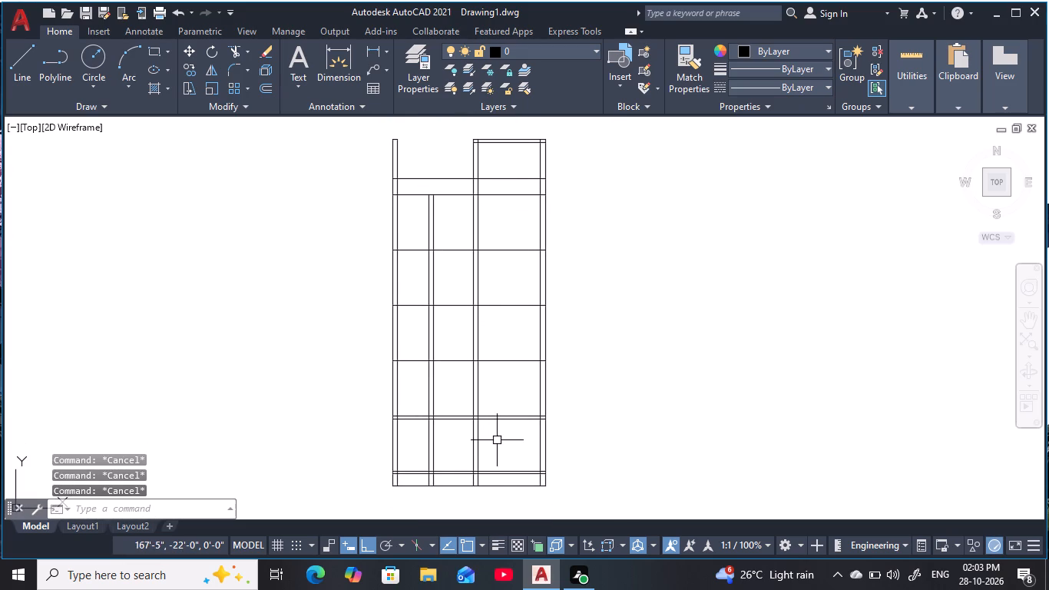
pyautogui.press('Escape')
pyautogui.press('Escape')
pyautogui.scroll(1, 464, 396)
pyautogui.write('O')
pyautogui.press('space')
pyautogui.write('6')
pyautogui.press('space')
pyautogui.click(466, 342)
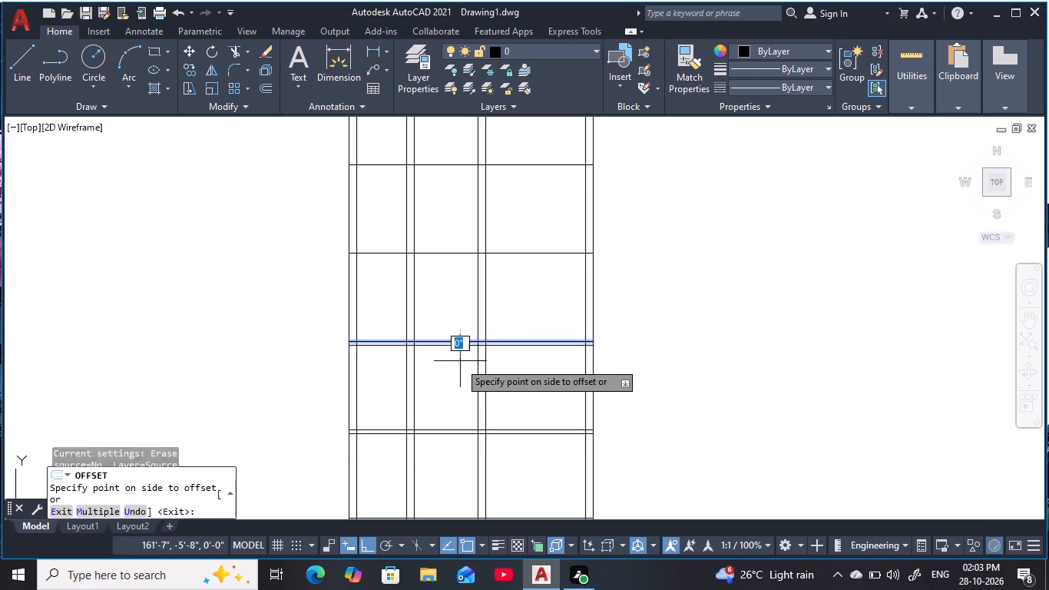
pyautogui.click(453, 386)
pyautogui.click(444, 251)
pyautogui.click(440, 300)
# Offset the next two single level lines 6" downward, up to the slab line at the top of the short interior wall.
pyautogui.moveTo(425, 195); pyautogui.dragTo(414, 253, button='middle')
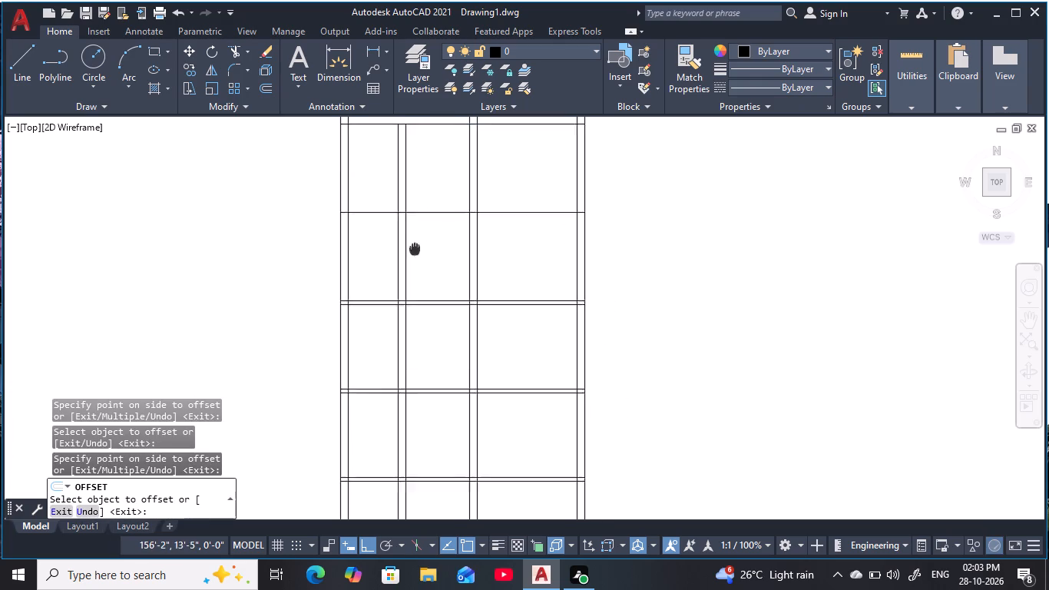
pyautogui.moveTo(414, 253); pyautogui.dragTo(413, 257, button='middle')
pyautogui.click(420, 229)
pyautogui.click(427, 275)
pyautogui.moveTo(442, 200); pyautogui.dragTo(441, 265, button='middle')
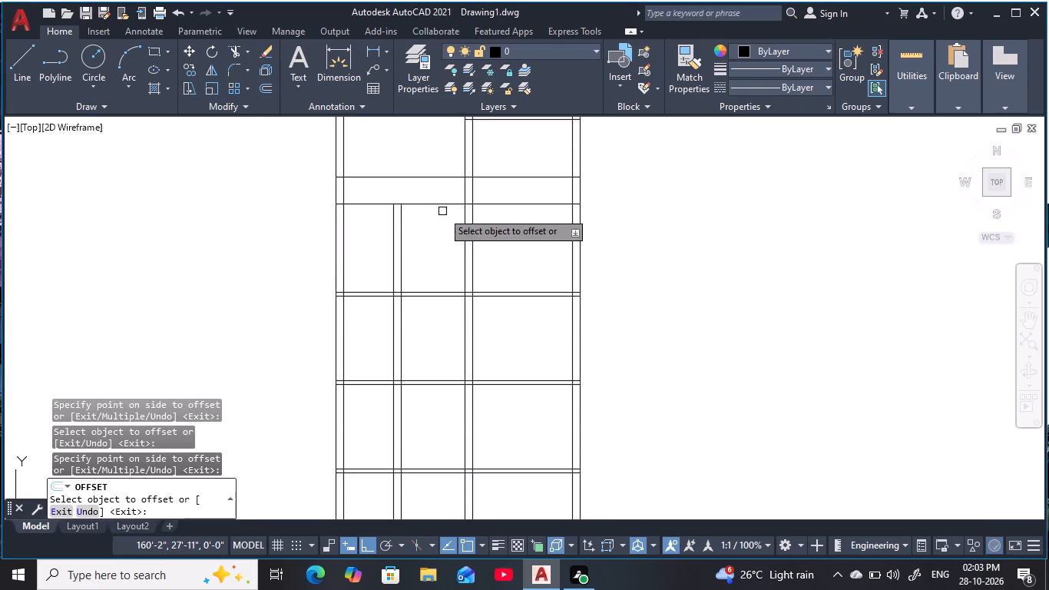
pyautogui.moveTo(442, 219); pyautogui.dragTo(452, 277, button='middle')
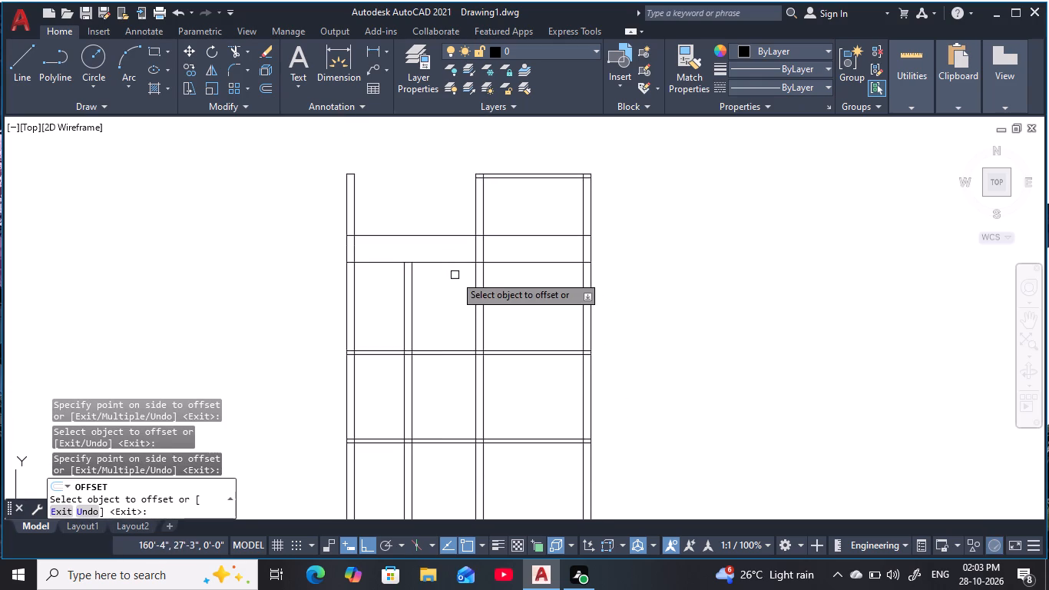
pyautogui.click(462, 260)
pyautogui.click(429, 346)
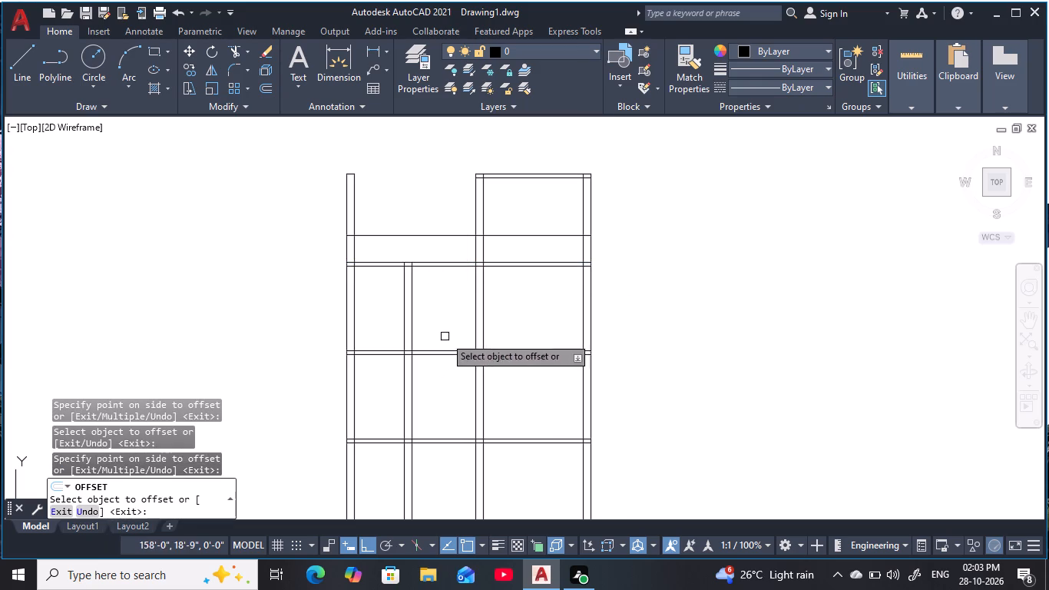
pyautogui.moveTo(448, 335); pyautogui.dragTo(464, 275, button='middle')
pyautogui.press('Escape')
pyautogui.press('Escape')
pyautogui.press('Escape')
pyautogui.press('Escape')
pyautogui.press('Escape')
pyautogui.press('Escape')
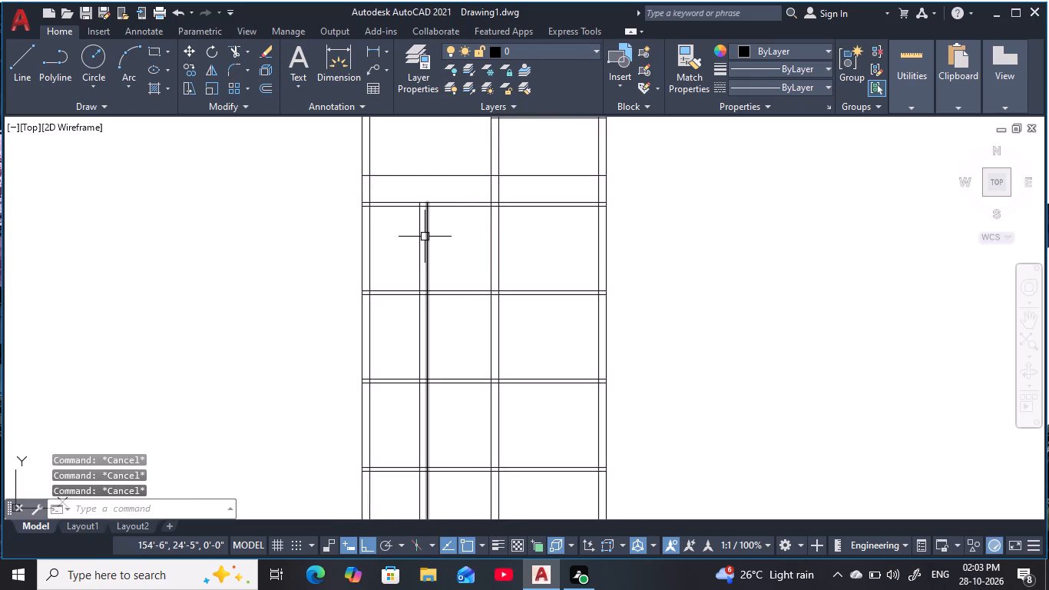
# Offset the outer face of the section's left exterior wall 1'6" inward.
pyautogui.moveTo(411, 214); pyautogui.dragTo(412, 216, button='middle')
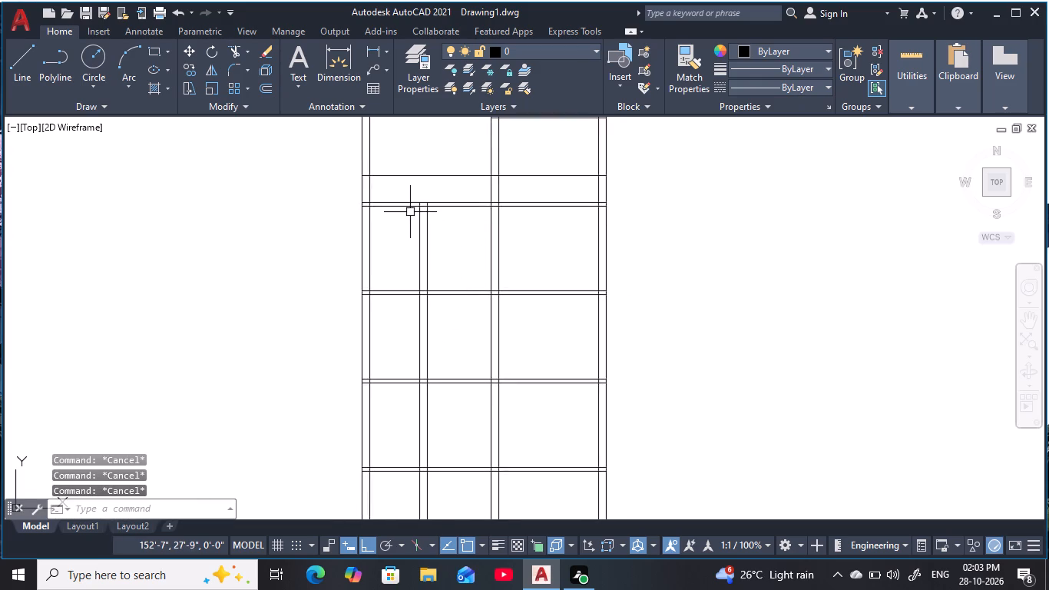
pyautogui.moveTo(412, 216); pyautogui.dragTo(423, 251, button='middle')
pyautogui.scroll(1, 422, 252)
pyautogui.middleClick(417, 254)
pyautogui.scroll(1, 417, 254)
pyautogui.middleClick(417, 254)
pyautogui.scroll(1, 417, 254)
pyautogui.press('Escape')
pyautogui.press('Escape')
pyautogui.press('Escape')
pyautogui.press('Escape')
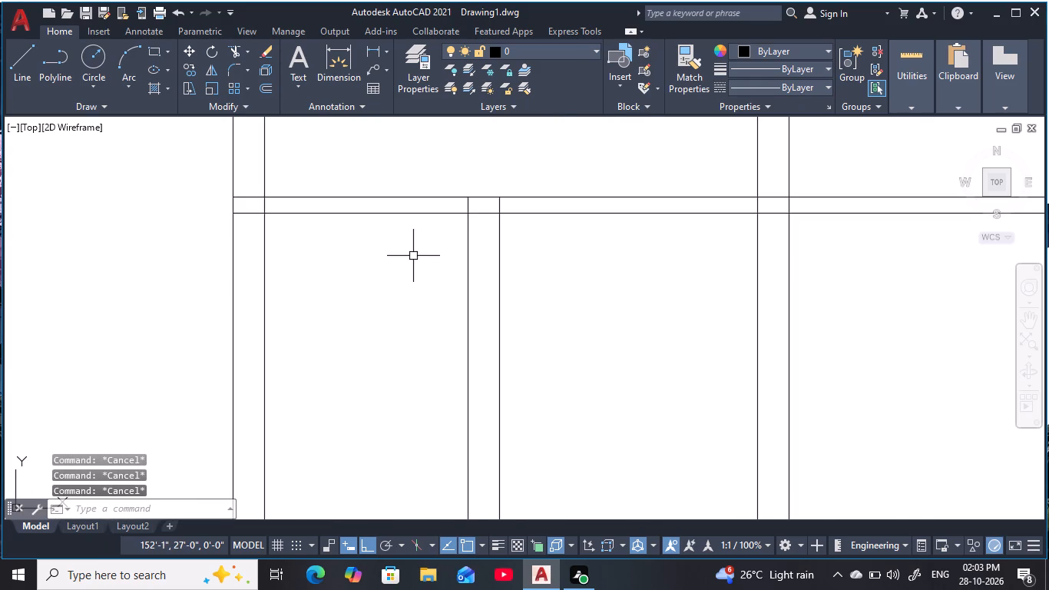
pyautogui.press('Escape')
pyautogui.moveTo(413, 256); pyautogui.dragTo(447, 246, button='middle')
pyautogui.press('Escape')
pyautogui.write('O')
pyautogui.press('space')
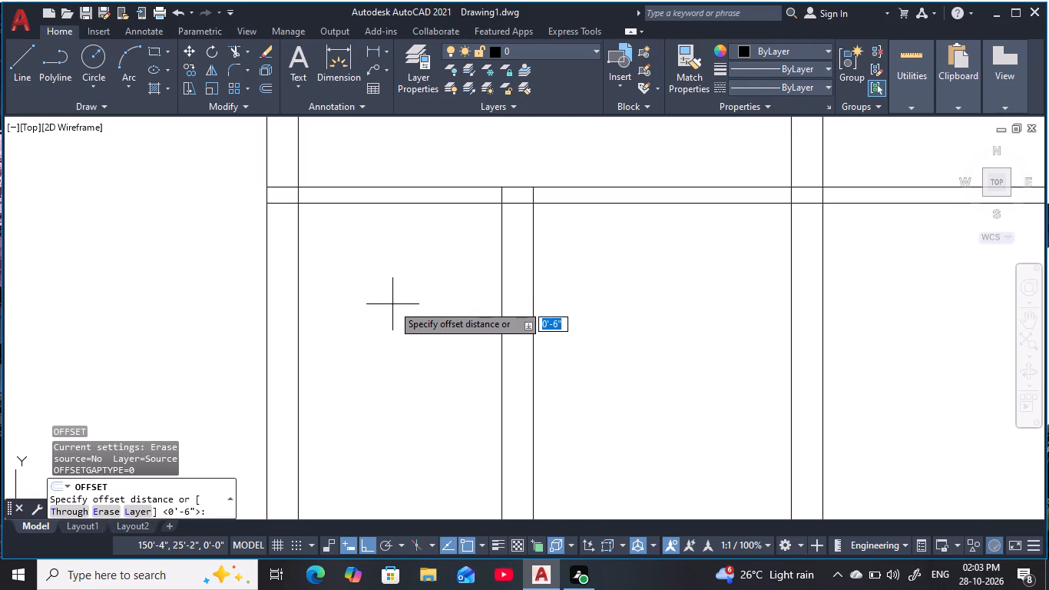
pyautogui.press('1')
pyautogui.press("'")
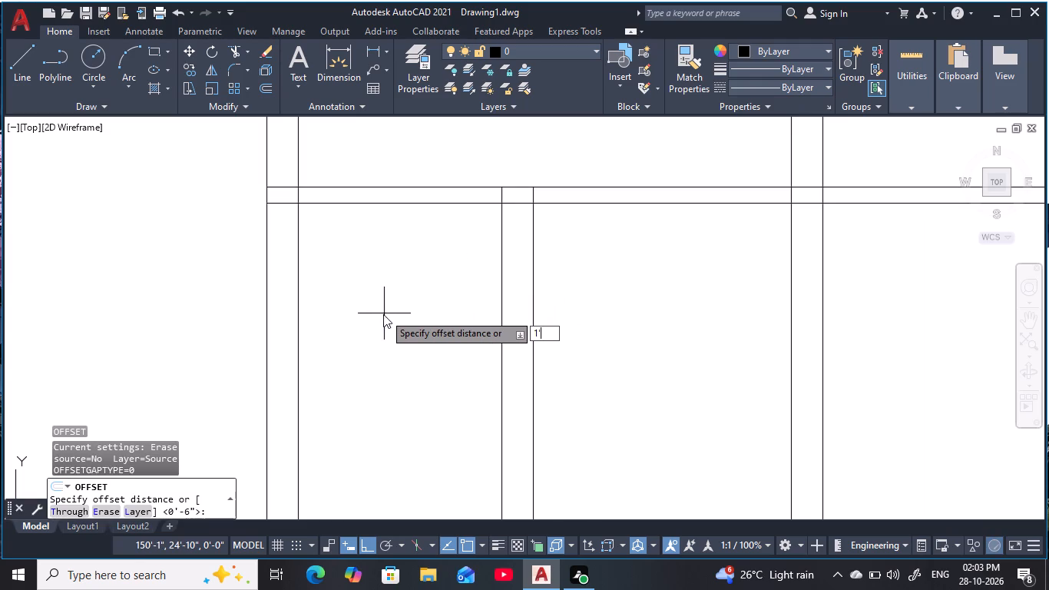
pyautogui.write('6')
pyautogui.press('space')
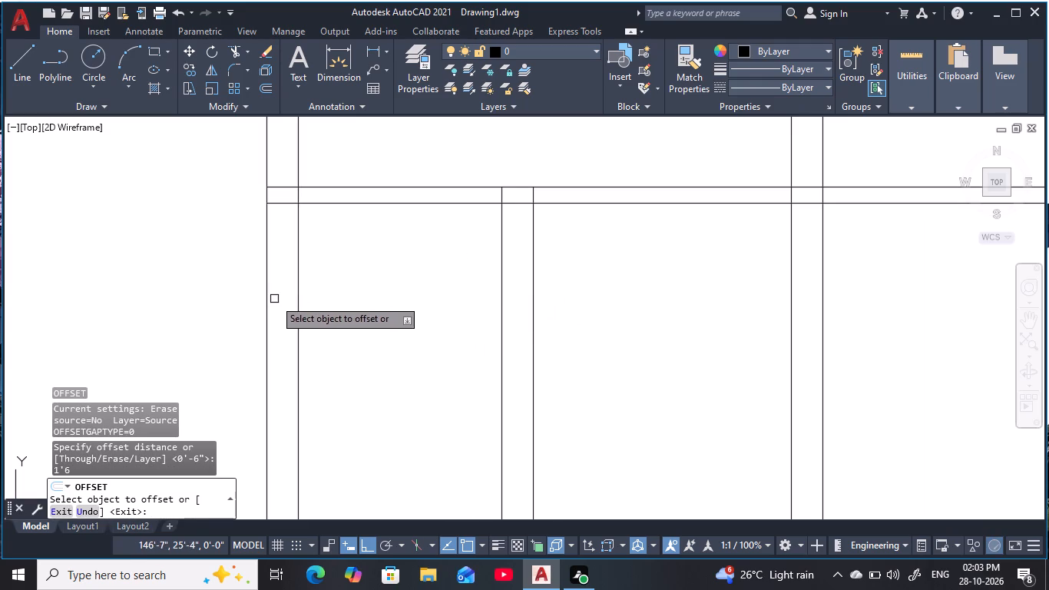
pyautogui.click(264, 307)
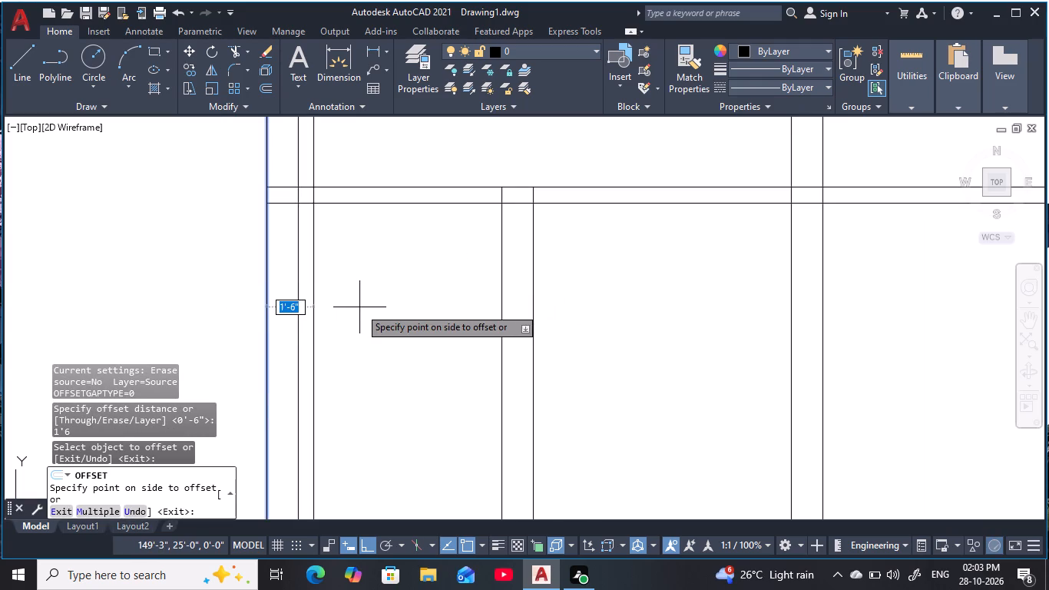
pyautogui.click(359, 307)
pyautogui.press('Escape')
pyautogui.press('Escape')
pyautogui.press('Escape')
pyautogui.press('Escape')
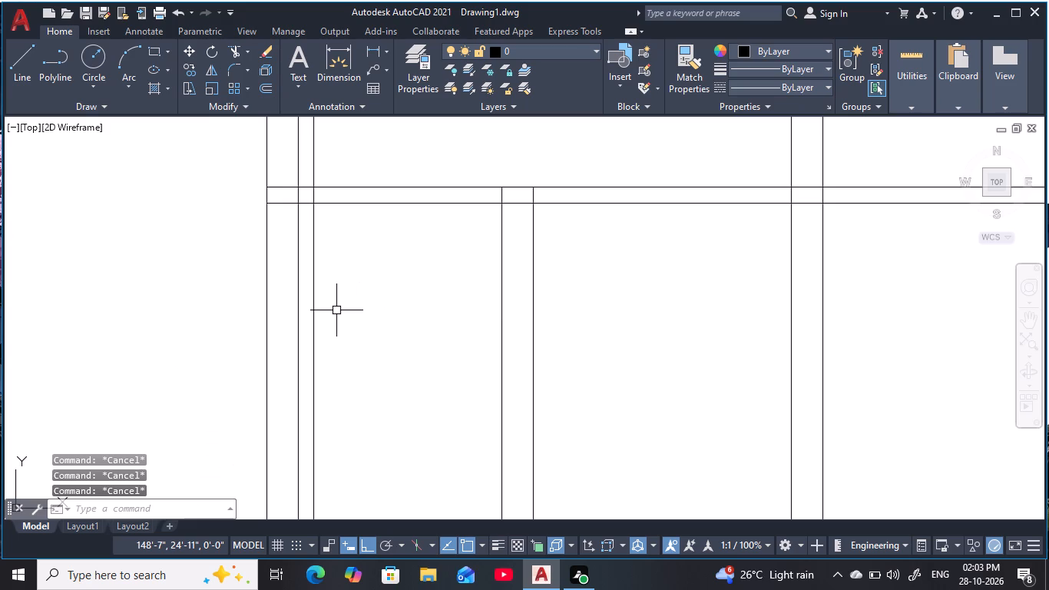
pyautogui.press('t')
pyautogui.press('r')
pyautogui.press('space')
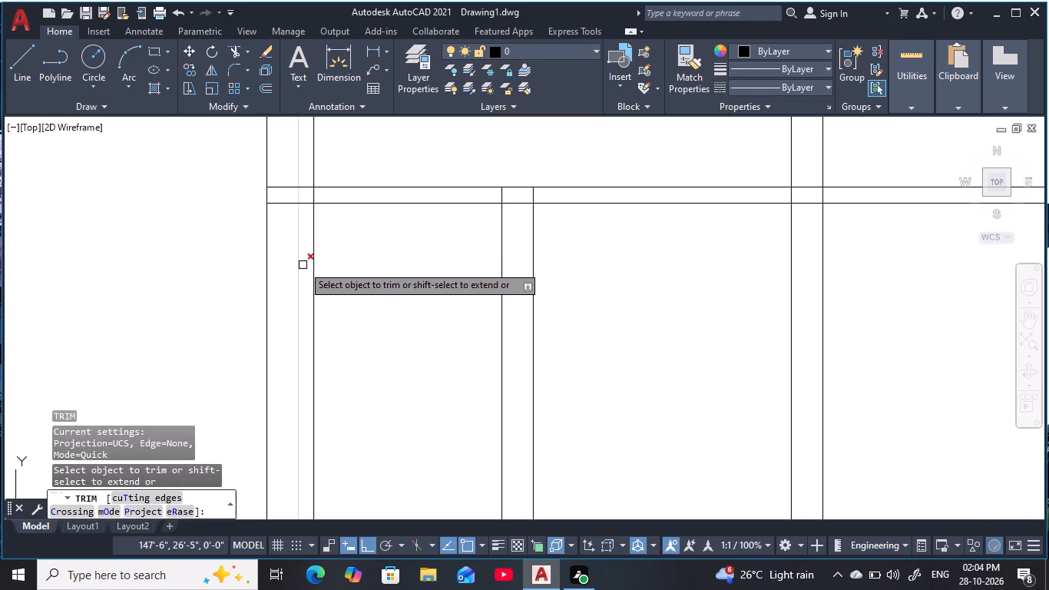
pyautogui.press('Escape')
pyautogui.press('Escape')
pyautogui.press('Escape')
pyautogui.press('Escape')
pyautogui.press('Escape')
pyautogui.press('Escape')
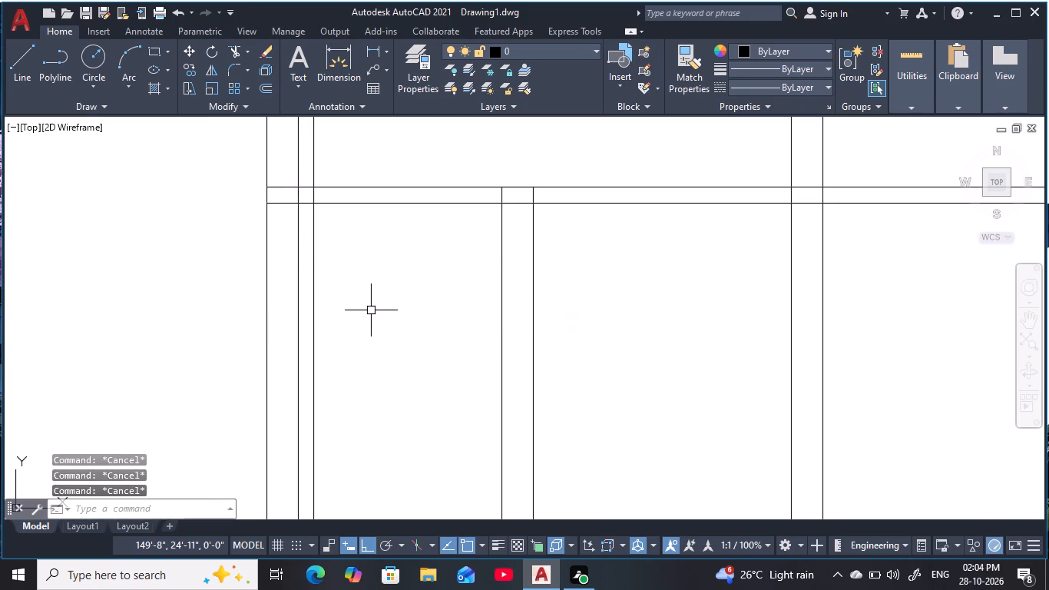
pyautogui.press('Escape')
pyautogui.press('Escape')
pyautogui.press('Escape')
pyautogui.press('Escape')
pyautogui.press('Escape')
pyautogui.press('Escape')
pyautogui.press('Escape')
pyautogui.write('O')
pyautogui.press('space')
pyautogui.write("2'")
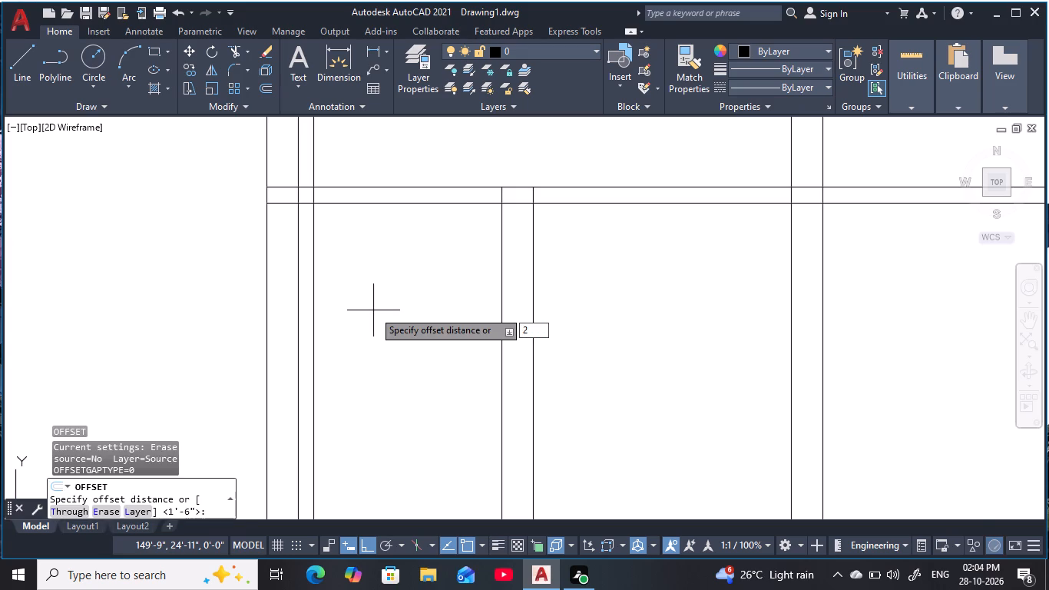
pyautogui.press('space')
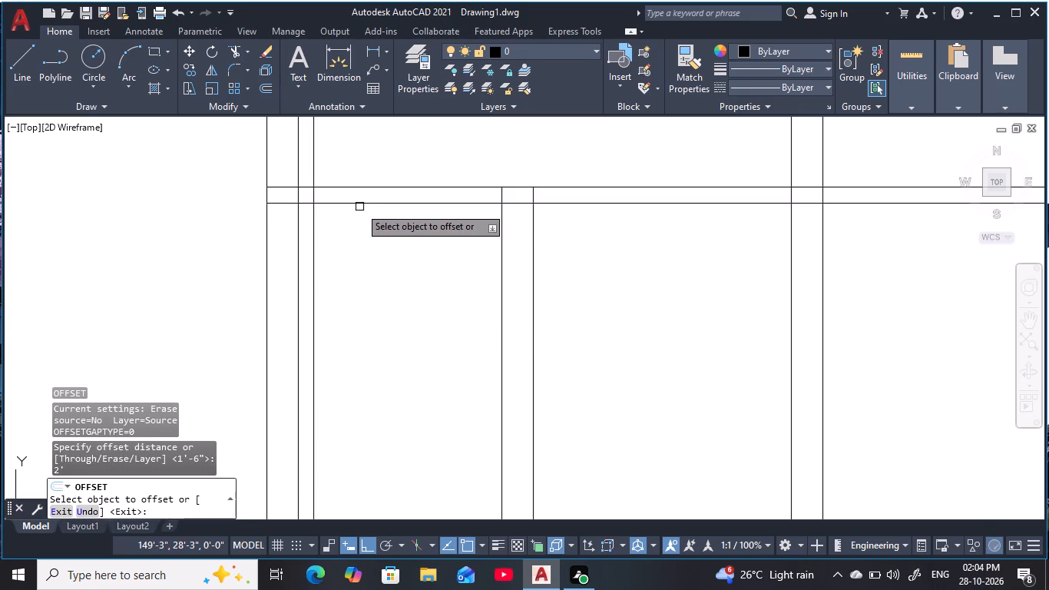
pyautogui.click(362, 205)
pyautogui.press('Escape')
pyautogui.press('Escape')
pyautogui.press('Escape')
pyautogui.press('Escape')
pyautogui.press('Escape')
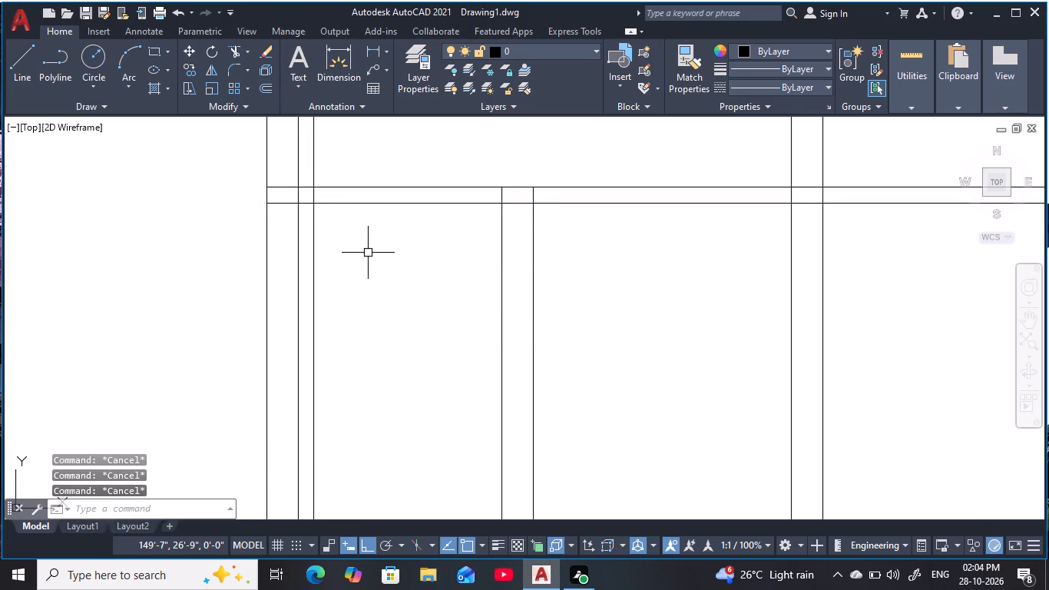
# Offset the underside line of the slab at the top of the short interior wall 6" downward.
pyautogui.write('O 6')
pyautogui.press('space')
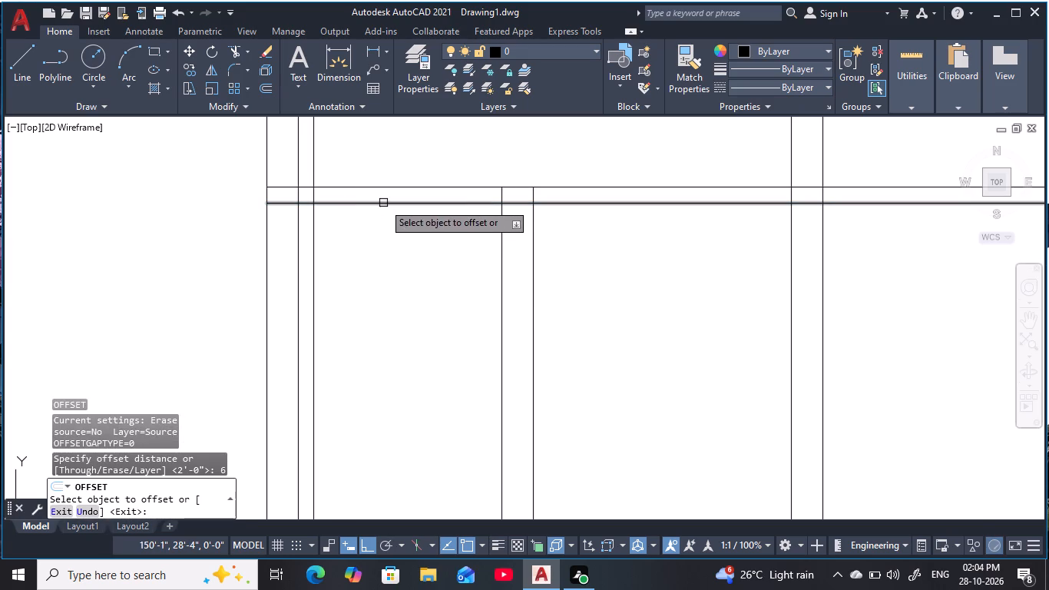
pyautogui.click(384, 203)
pyautogui.click(375, 293)
pyautogui.press('Escape')
pyautogui.press('Escape')
pyautogui.press('Escape')
pyautogui.press('Escape')
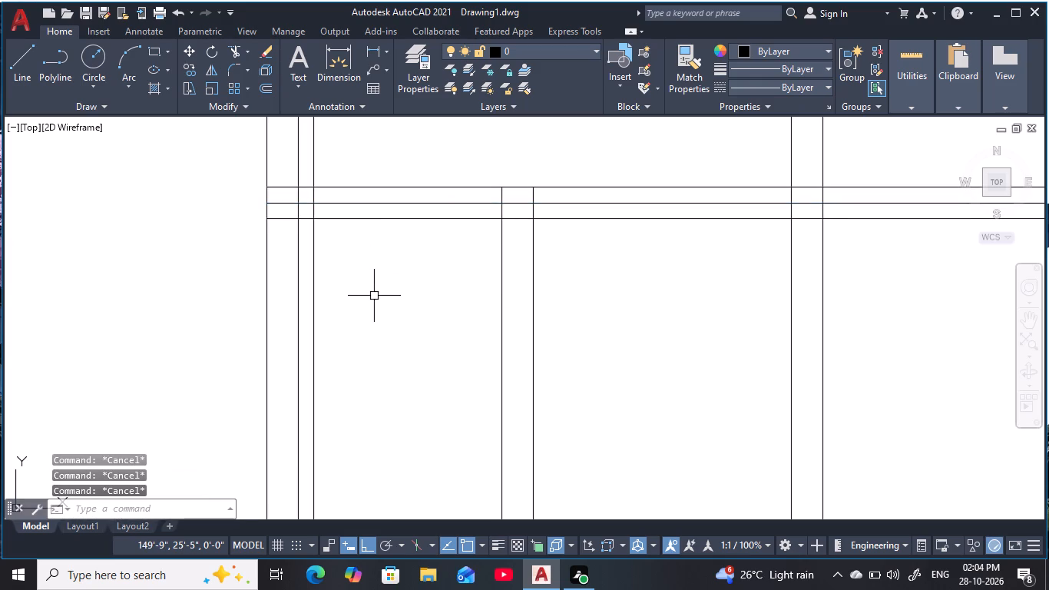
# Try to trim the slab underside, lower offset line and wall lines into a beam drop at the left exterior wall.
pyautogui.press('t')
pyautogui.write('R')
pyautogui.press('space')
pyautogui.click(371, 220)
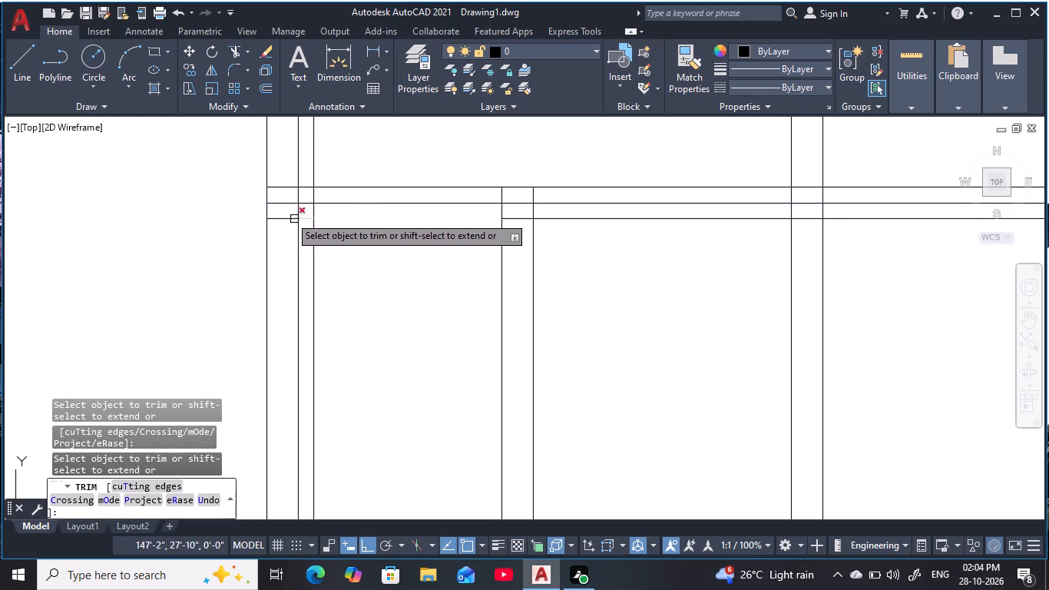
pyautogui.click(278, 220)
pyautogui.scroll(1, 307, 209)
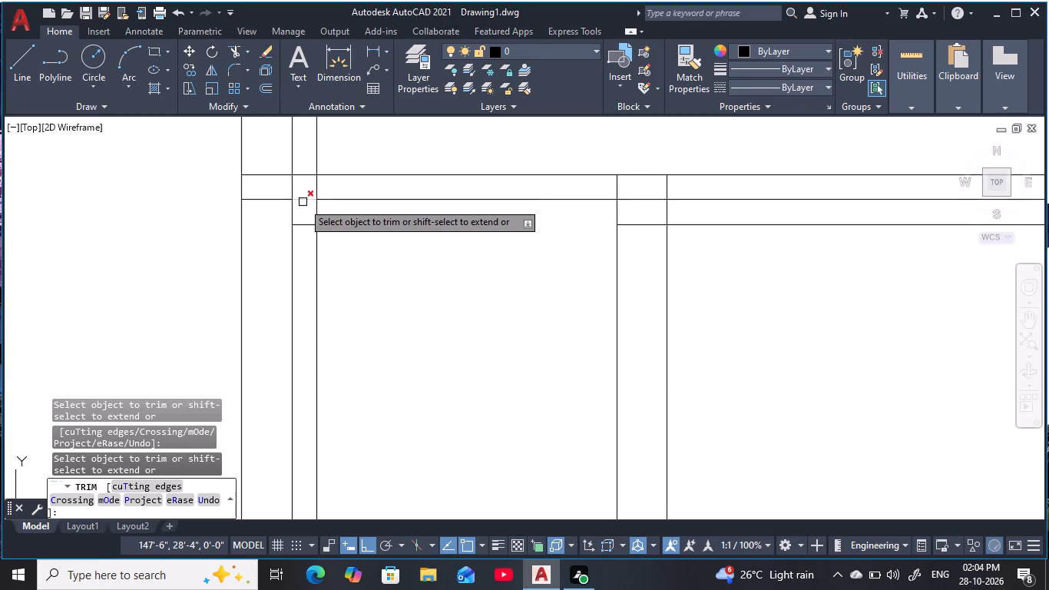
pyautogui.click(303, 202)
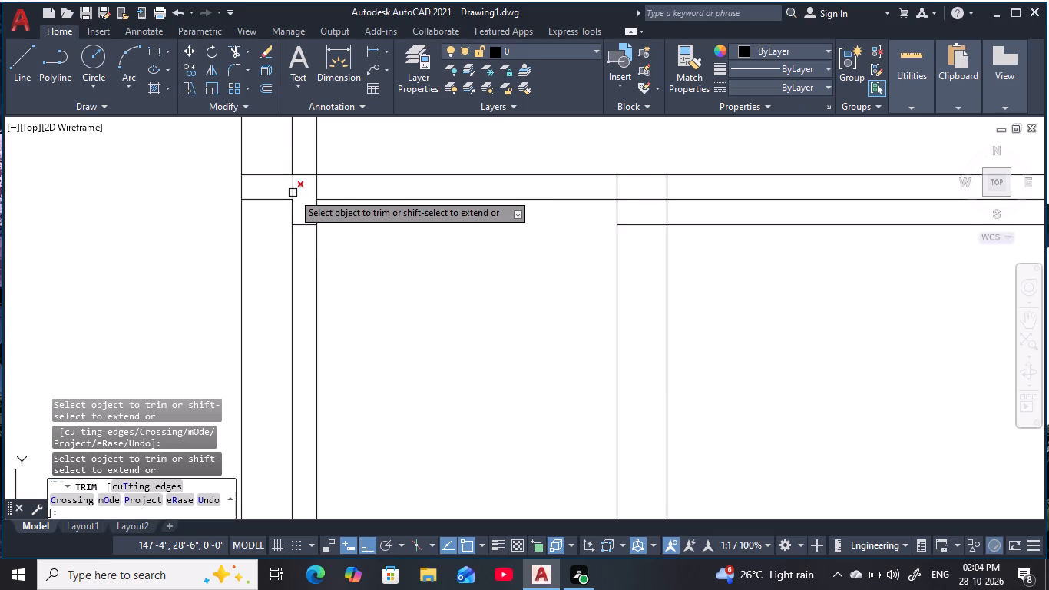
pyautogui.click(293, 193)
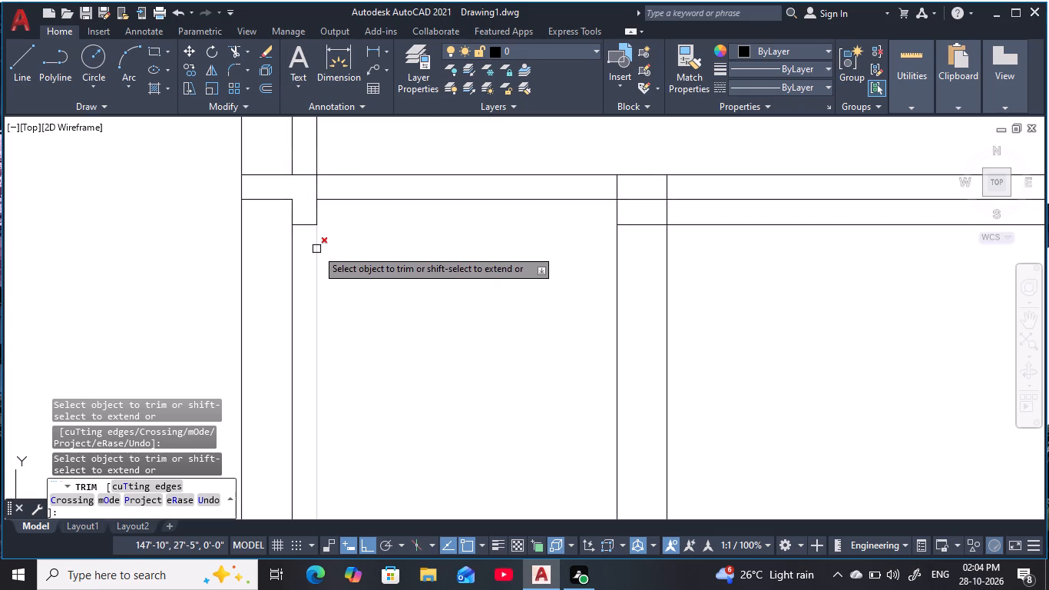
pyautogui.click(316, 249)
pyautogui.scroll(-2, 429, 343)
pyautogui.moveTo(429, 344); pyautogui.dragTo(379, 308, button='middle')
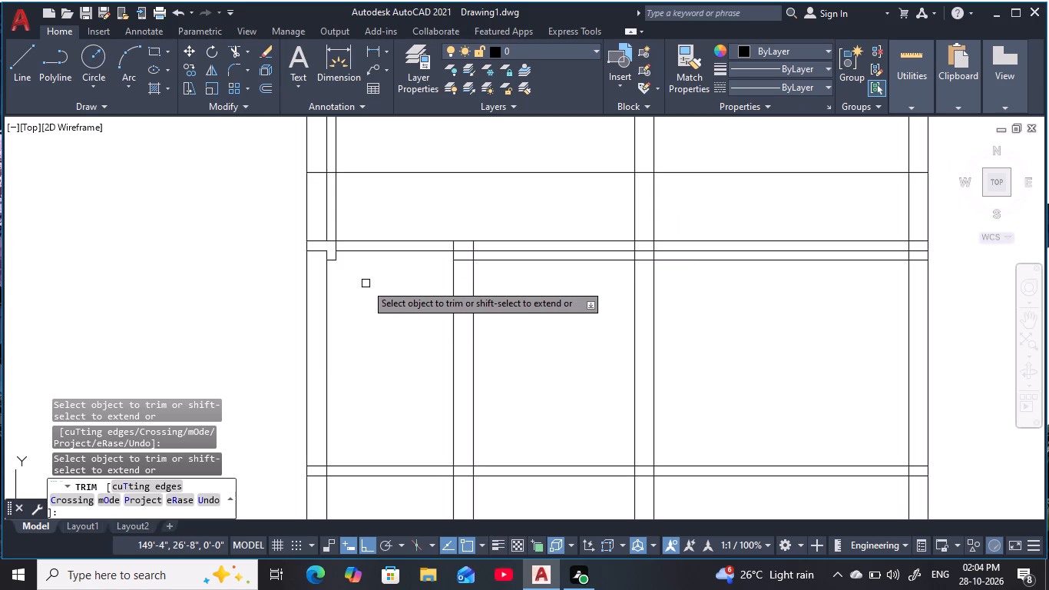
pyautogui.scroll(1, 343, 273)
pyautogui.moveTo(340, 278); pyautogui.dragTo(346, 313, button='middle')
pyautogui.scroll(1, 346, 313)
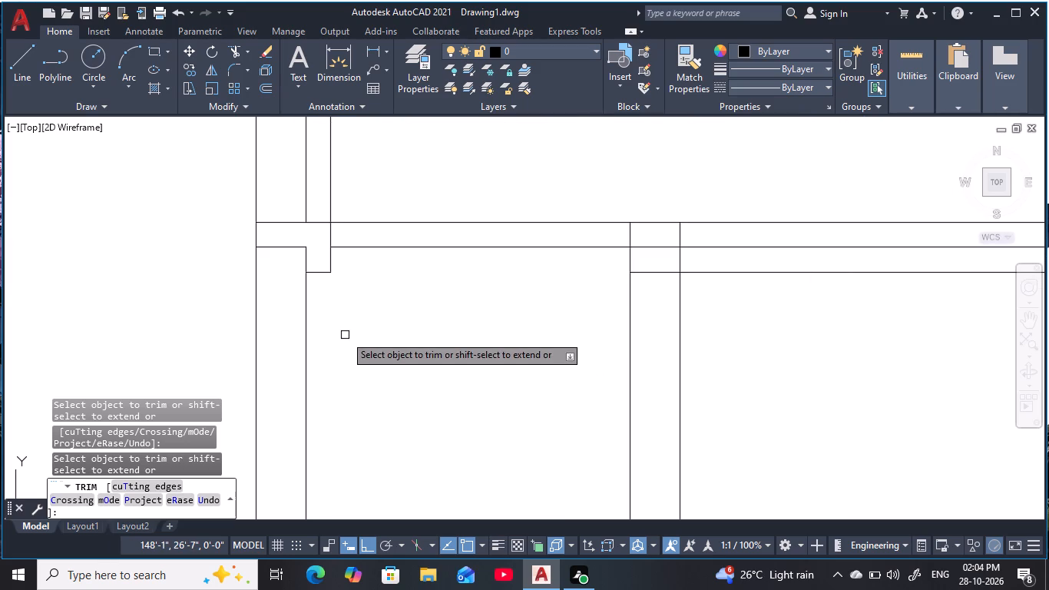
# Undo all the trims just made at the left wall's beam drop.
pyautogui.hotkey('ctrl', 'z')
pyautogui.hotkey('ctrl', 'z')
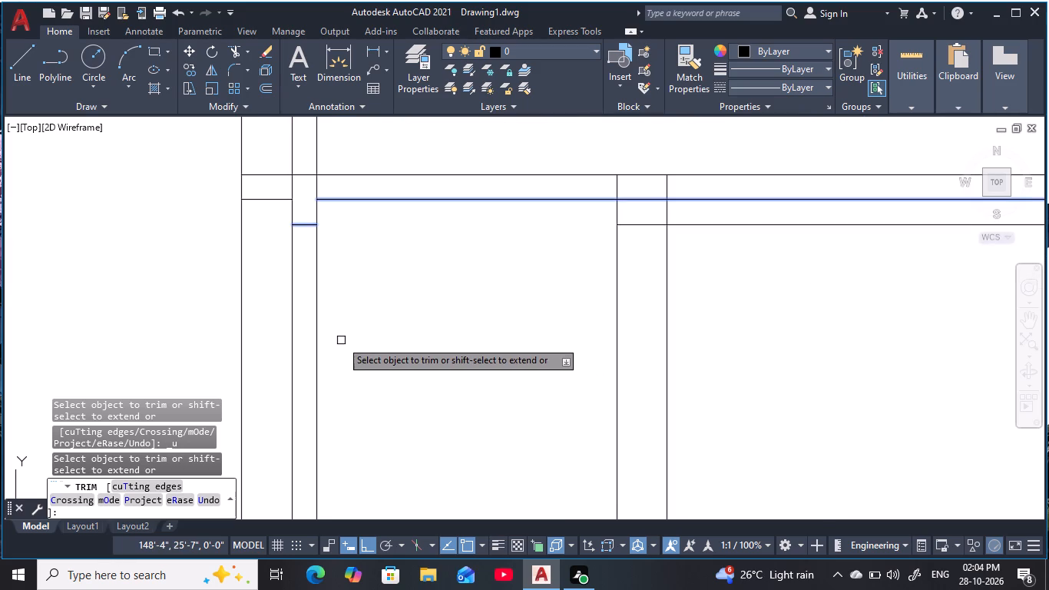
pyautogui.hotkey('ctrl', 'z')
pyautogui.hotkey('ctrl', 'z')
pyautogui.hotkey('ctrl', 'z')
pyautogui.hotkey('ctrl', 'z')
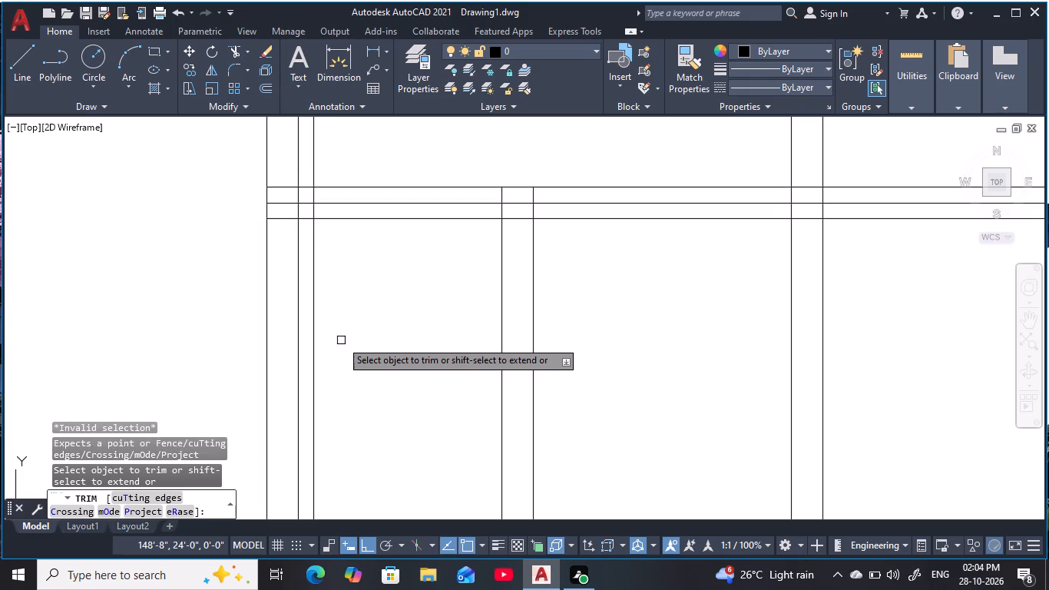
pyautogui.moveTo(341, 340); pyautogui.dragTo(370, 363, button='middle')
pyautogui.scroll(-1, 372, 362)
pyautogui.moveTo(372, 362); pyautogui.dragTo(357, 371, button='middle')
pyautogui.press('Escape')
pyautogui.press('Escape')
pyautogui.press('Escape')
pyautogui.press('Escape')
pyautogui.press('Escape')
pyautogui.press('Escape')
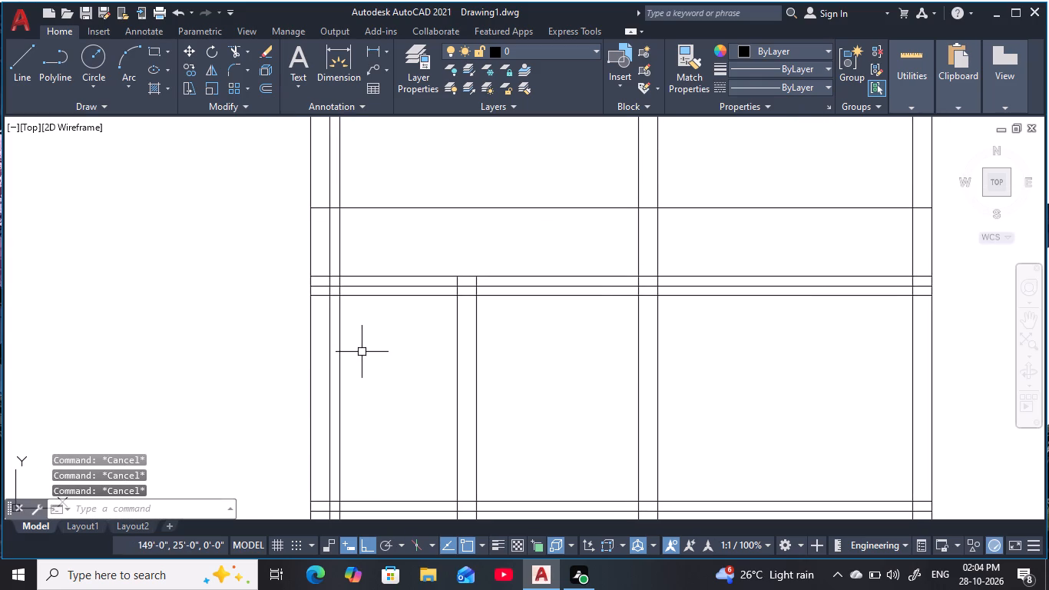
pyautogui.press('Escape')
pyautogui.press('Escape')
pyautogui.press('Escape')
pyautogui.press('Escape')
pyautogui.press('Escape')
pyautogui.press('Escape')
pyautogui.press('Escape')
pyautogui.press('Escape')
# Trim the lowest 6" offset line between the left beam drop and the short interior wall, and erase its remainder across the section.
pyautogui.write('TR')
pyautogui.press('space')
pyautogui.click(372, 297)
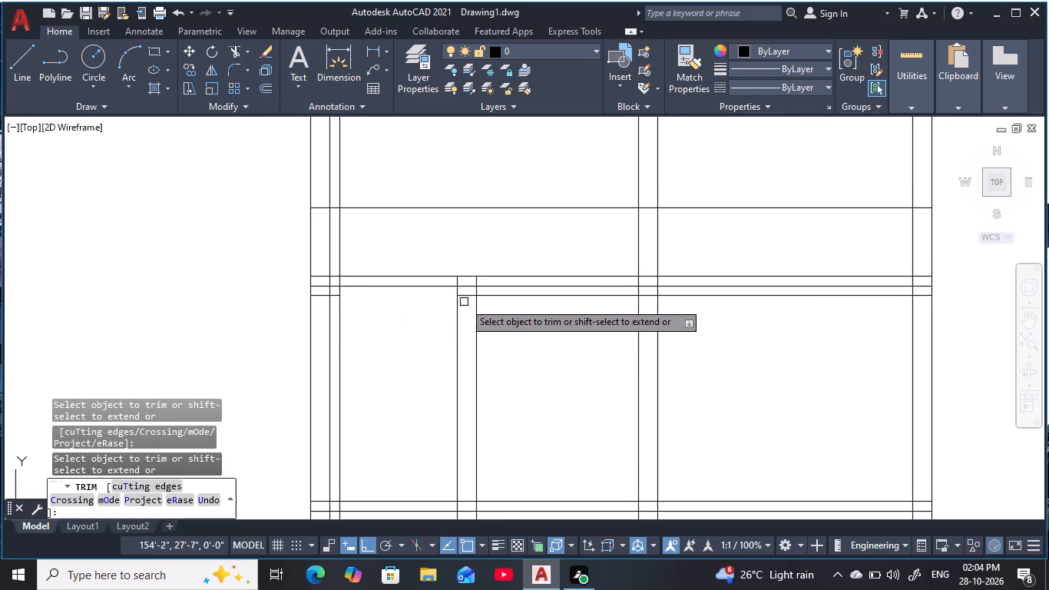
pyautogui.press('Escape')
pyautogui.press('Escape')
pyautogui.press('Escape')
pyautogui.press('Escape')
pyautogui.click(529, 300)
pyautogui.press('e')
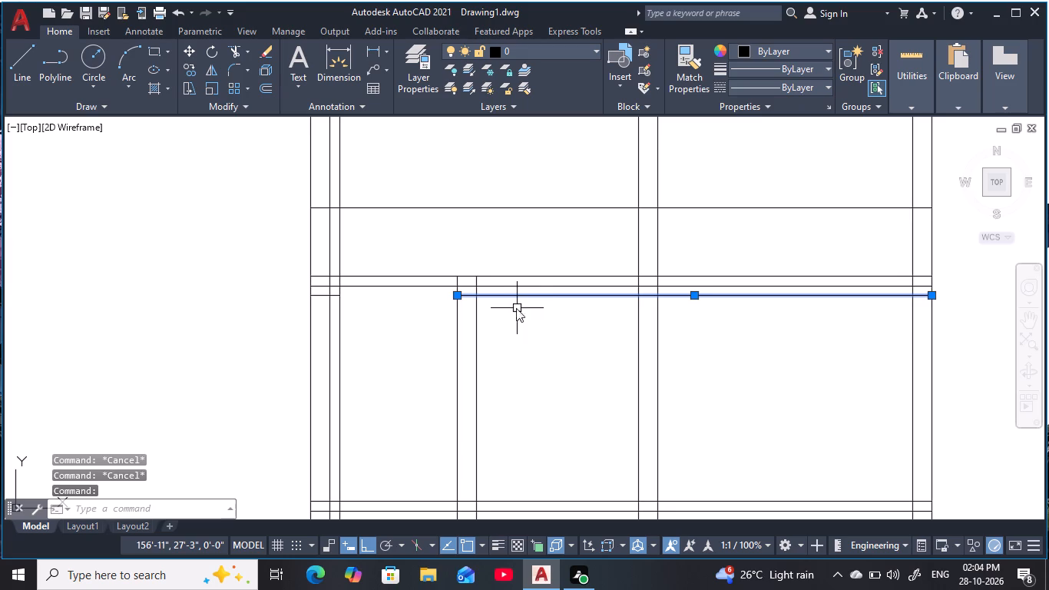
pyautogui.press('space')
pyautogui.press('Escape')
pyautogui.press('Escape')
pyautogui.moveTo(405, 310); pyautogui.dragTo(444, 317, button='middle')
pyautogui.press('Escape')
pyautogui.press('Escape')
pyautogui.press('Escape')
pyautogui.press('Escape')
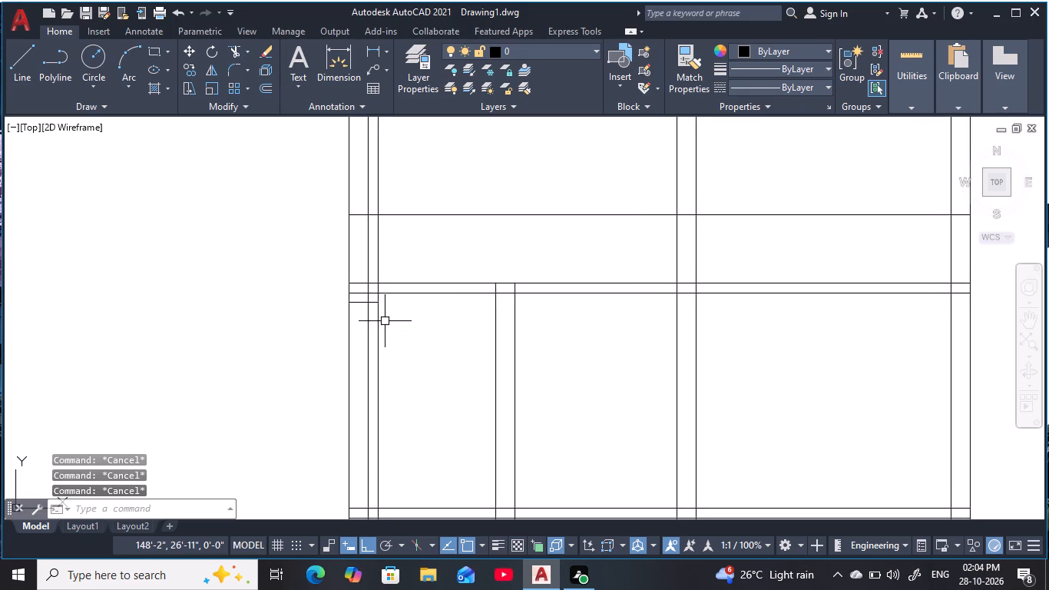
# Trim the slab underside and wall face inside the left beam, and cut the 1'6" offset line off below the beam's underside.
pyautogui.moveTo(379, 310); pyautogui.dragTo(374, 336, button='middle')
pyautogui.scroll(1, 374, 336)
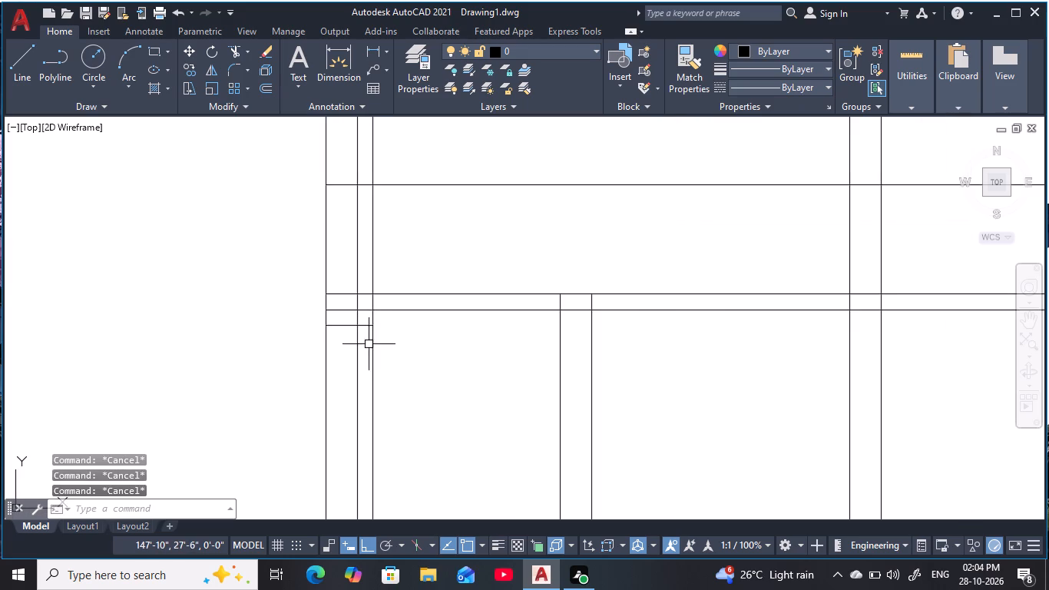
pyautogui.scroll(1, 369, 345)
pyautogui.press('Escape')
pyautogui.press('Escape')
pyautogui.press('Escape')
pyautogui.write('TR')
pyautogui.press('space')
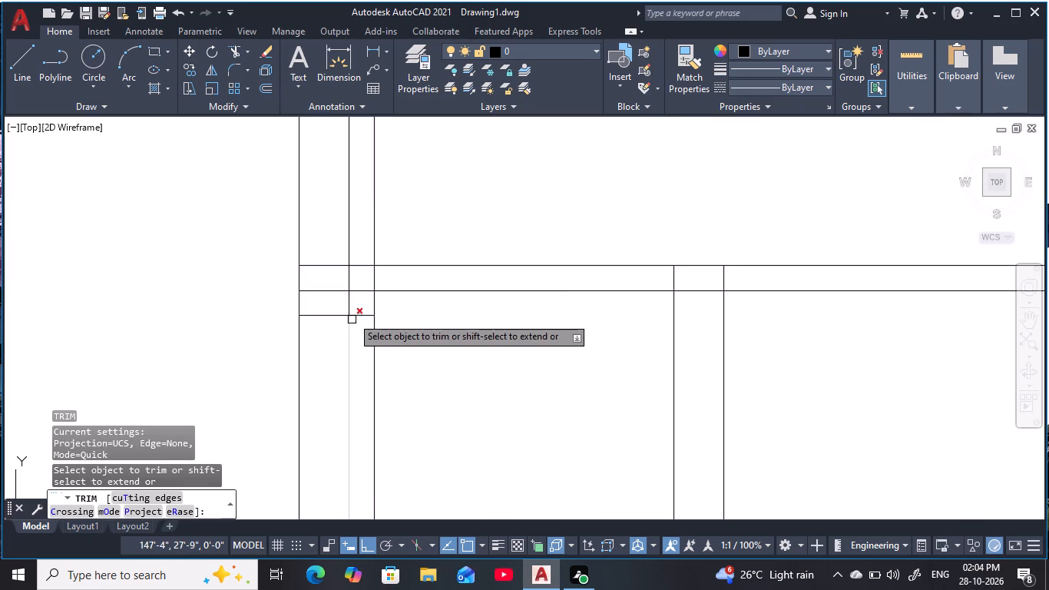
pyautogui.click(348, 299)
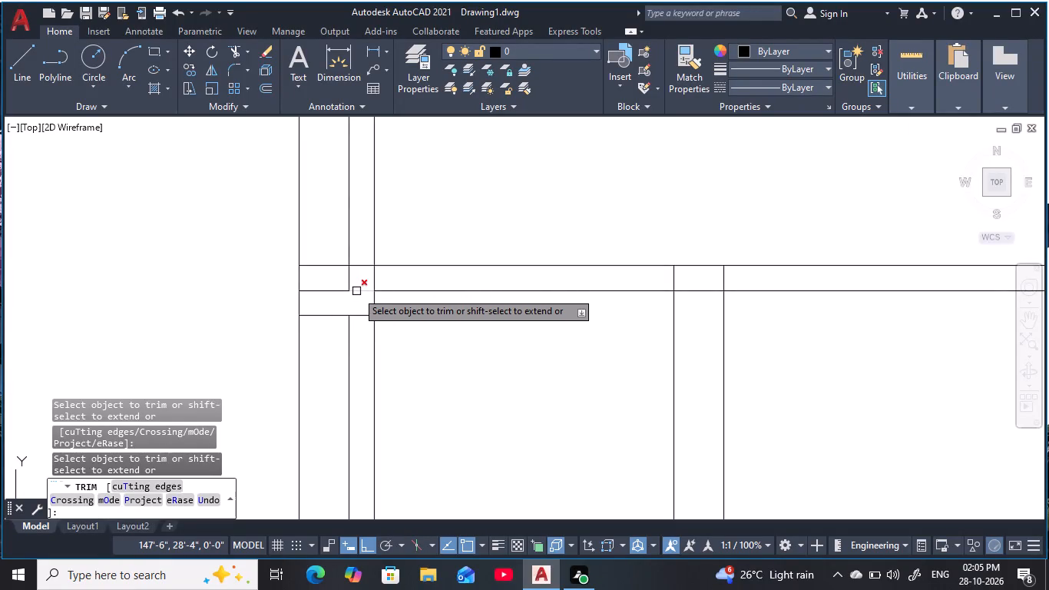
pyautogui.click(356, 291)
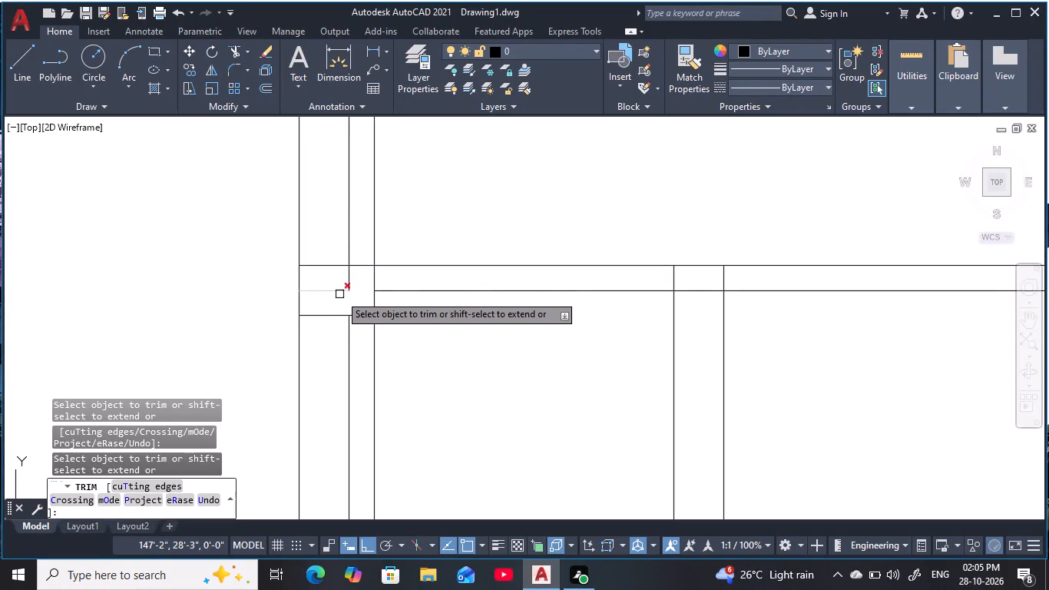
pyautogui.click(334, 293)
pyautogui.click(349, 282)
pyautogui.click(375, 338)
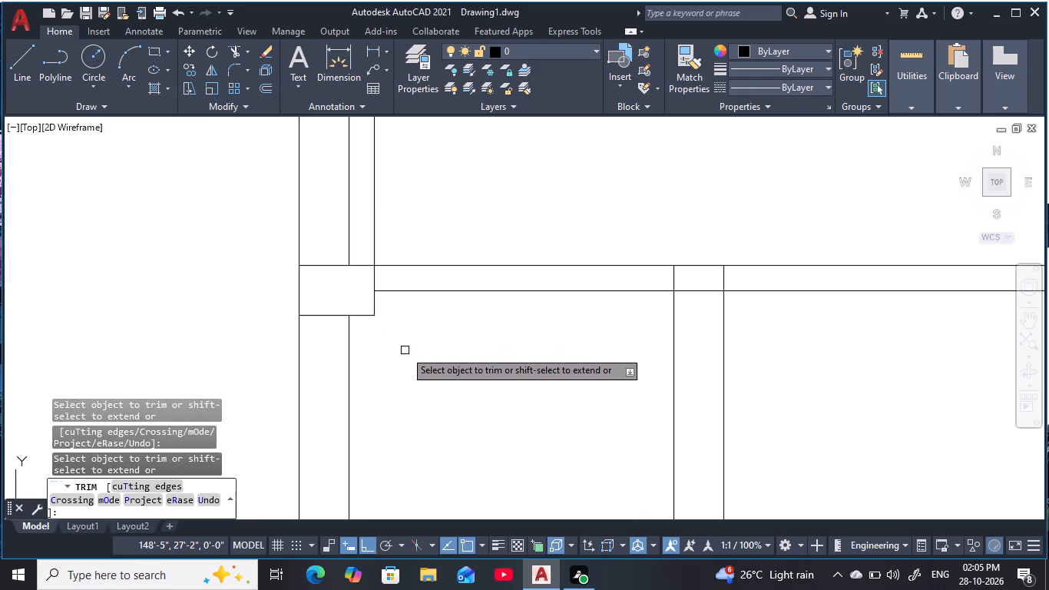
pyautogui.scroll(-2, 408, 355)
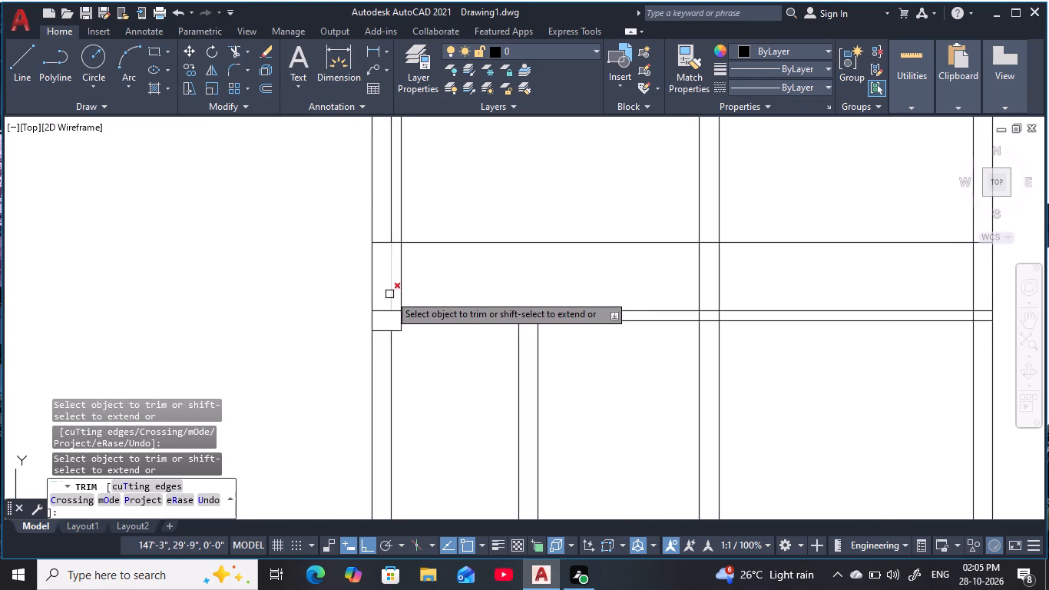
pyautogui.scroll(1, 389, 294)
pyautogui.moveTo(386, 302); pyautogui.dragTo(386, 332, button='middle')
pyautogui.press('Escape')
pyautogui.press('Escape')
pyautogui.press('Escape')
pyautogui.press('Escape')
pyautogui.press('Escape')
# Remove the 1'6" offset line above the left beam by trimming it up to the next level line and erasing the rest.
pyautogui.click(427, 315)
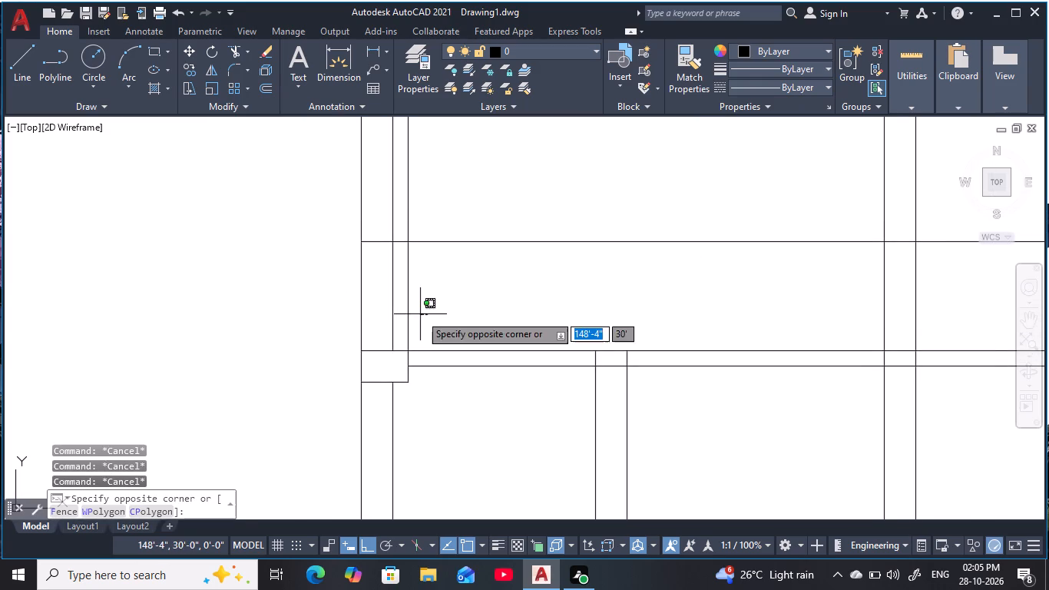
pyautogui.press('Escape')
pyautogui.press('Escape')
pyautogui.write('TR')
pyautogui.press('space')
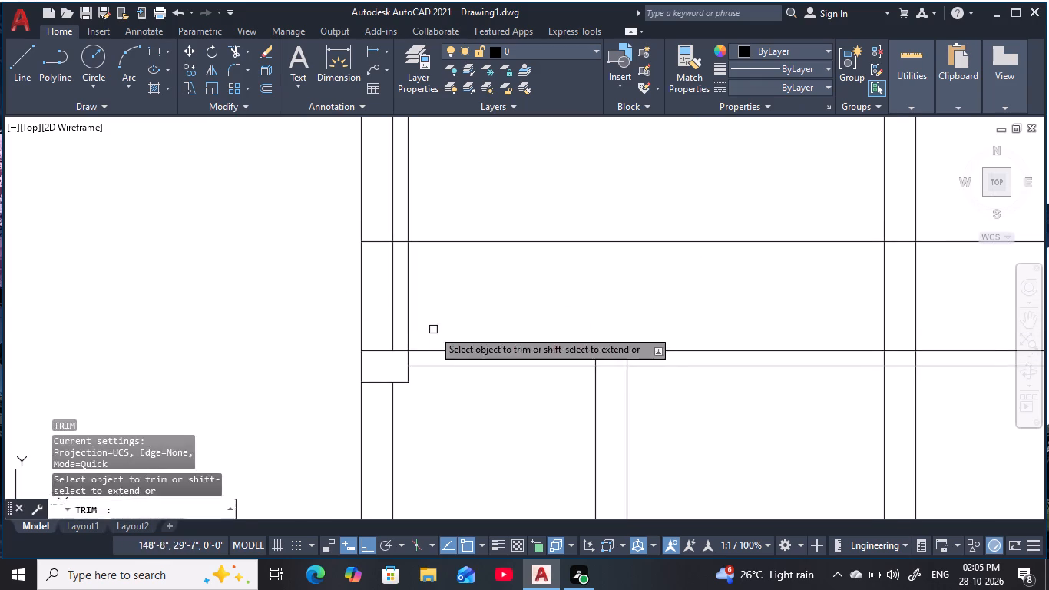
pyautogui.click(432, 330)
pyautogui.click(398, 317)
pyautogui.moveTo(416, 310); pyautogui.dragTo(442, 416, button='middle')
pyautogui.press('Escape')
pyautogui.press('Escape')
pyautogui.click(442, 300)
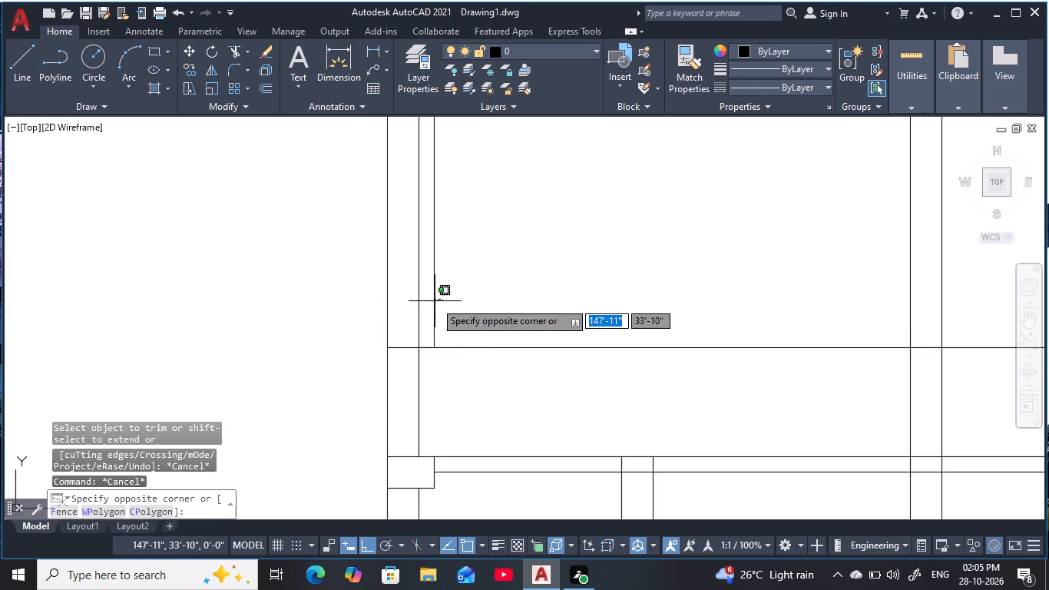
pyautogui.click(435, 301)
pyautogui.click(432, 301)
pyautogui.write('E')
pyautogui.press('space')
pyautogui.press('Escape')
pyautogui.scroll(-2, 469, 353)
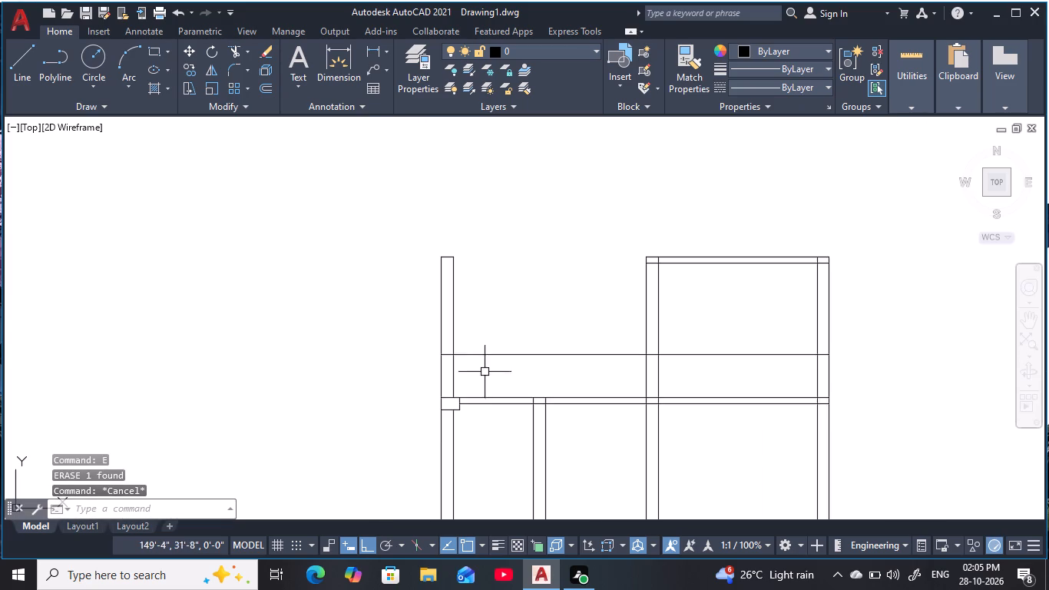
# Trim the left beam's inner vertical face between the slab's top and underside so that beam and slab join.
pyautogui.moveTo(485, 374); pyautogui.dragTo(429, 336, button='middle')
pyautogui.scroll(1, 443, 374)
pyautogui.moveTo(443, 374); pyautogui.dragTo(435, 378, button='middle')
pyautogui.press('Escape')
pyautogui.press('Escape')
pyautogui.scroll(1, 379, 369)
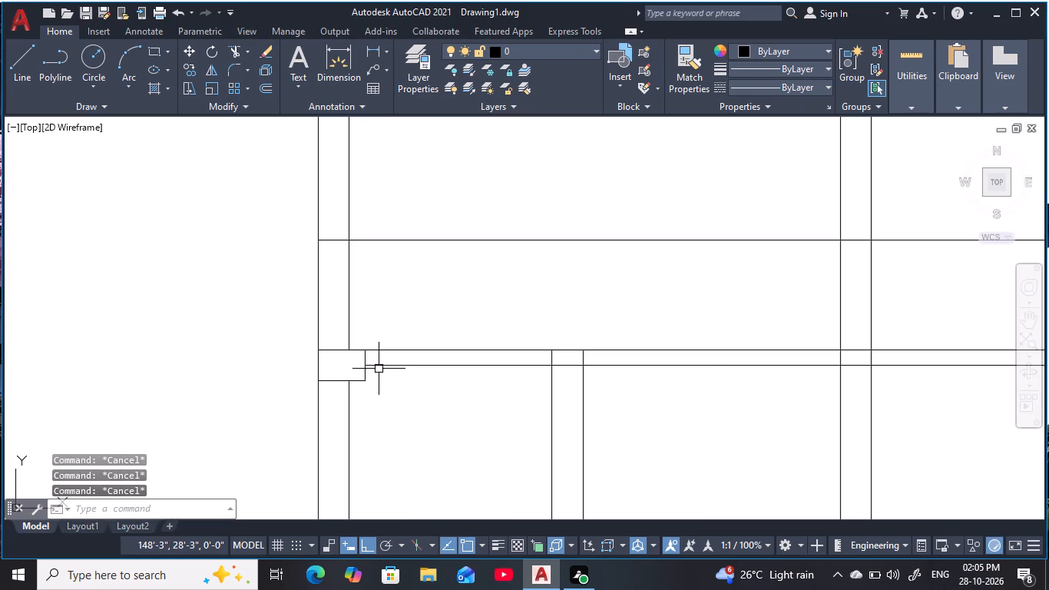
pyautogui.write('TR')
pyautogui.press('space')
pyautogui.scroll(1, 364, 360)
pyautogui.press('space')
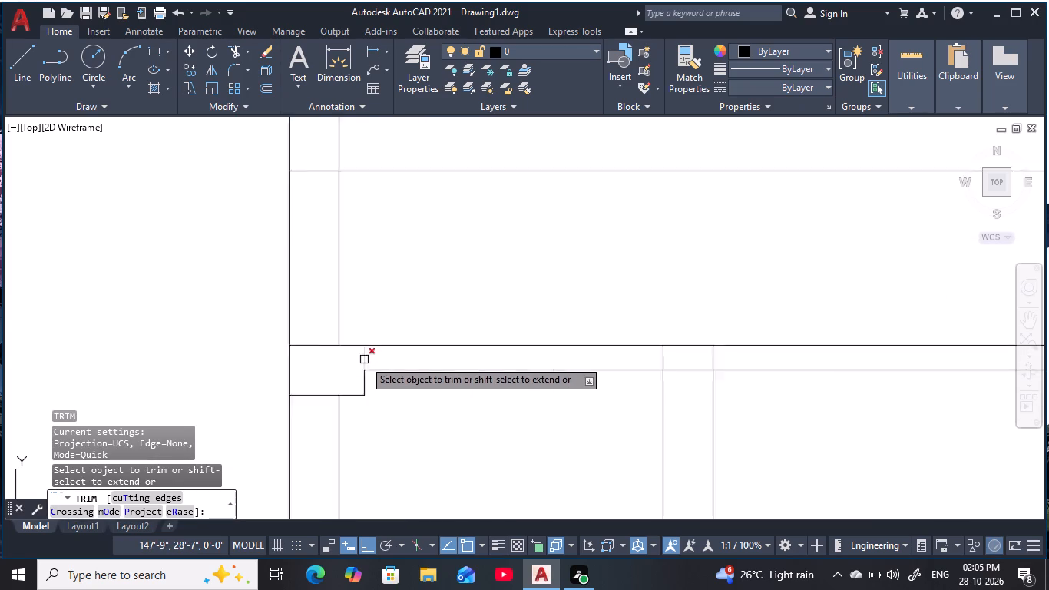
pyautogui.scroll(1, 364, 360)
pyautogui.click(366, 358)
pyautogui.scroll(-2, 406, 414)
pyautogui.middleClick(409, 418)
pyautogui.scroll(-1, 409, 418)
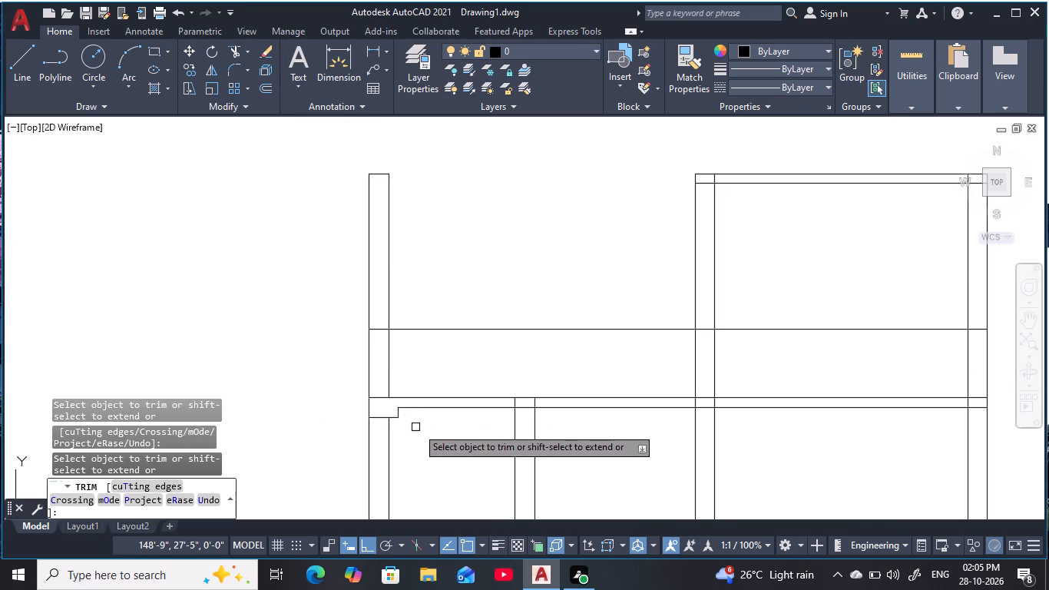
pyautogui.scroll(-1, 419, 431)
pyautogui.moveTo(419, 431); pyautogui.dragTo(366, 349, button='middle')
pyautogui.scroll(-1, 395, 360)
pyautogui.moveTo(395, 366); pyautogui.dragTo(395, 343, button='middle')
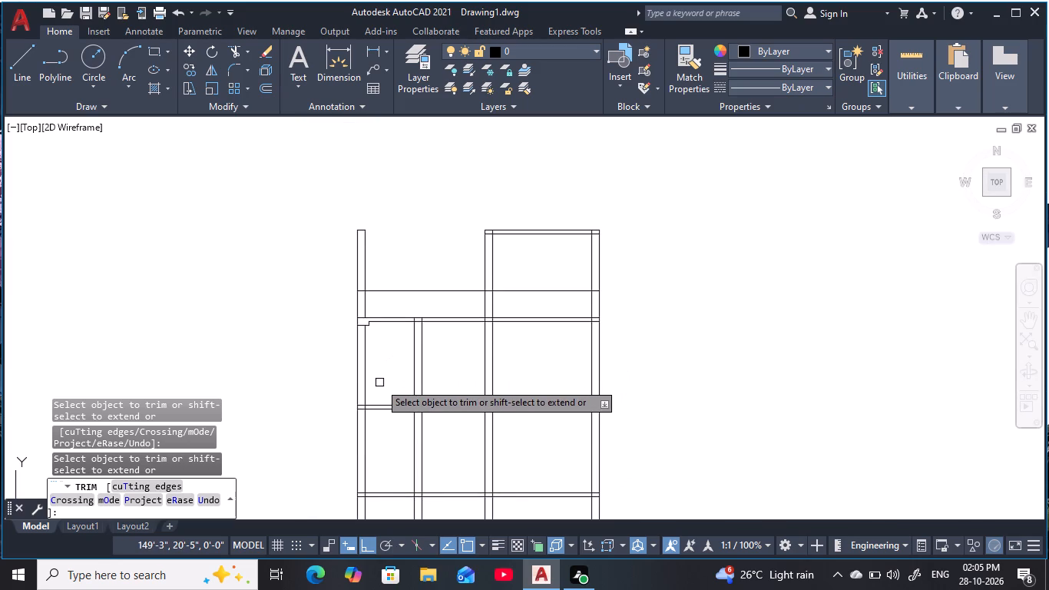
pyautogui.scroll(3, 374, 337)
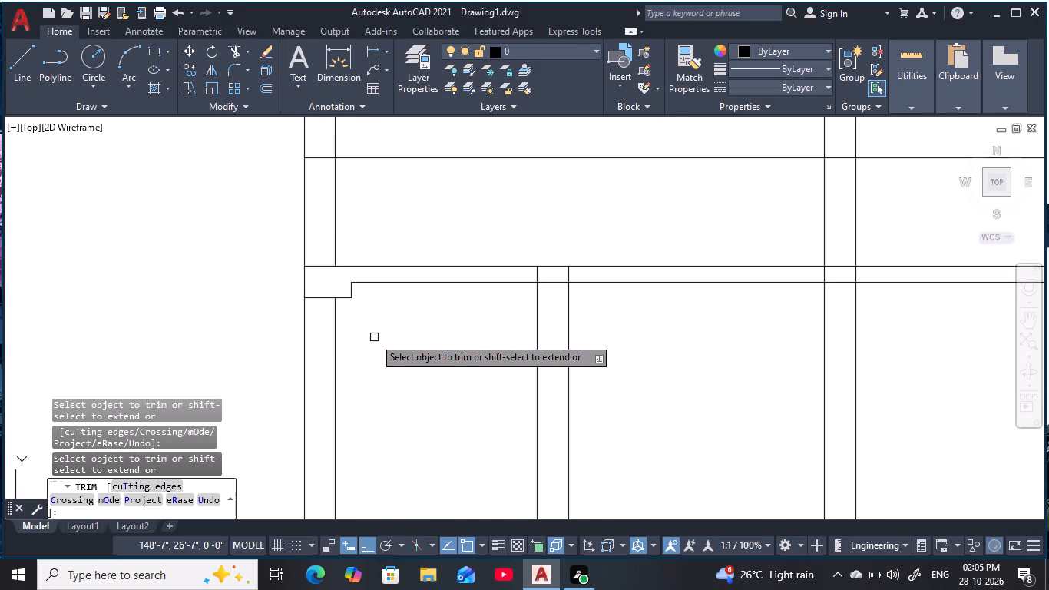
pyautogui.scroll(1, 380, 340)
pyautogui.moveTo(381, 346); pyautogui.dragTo(461, 447, button='middle')
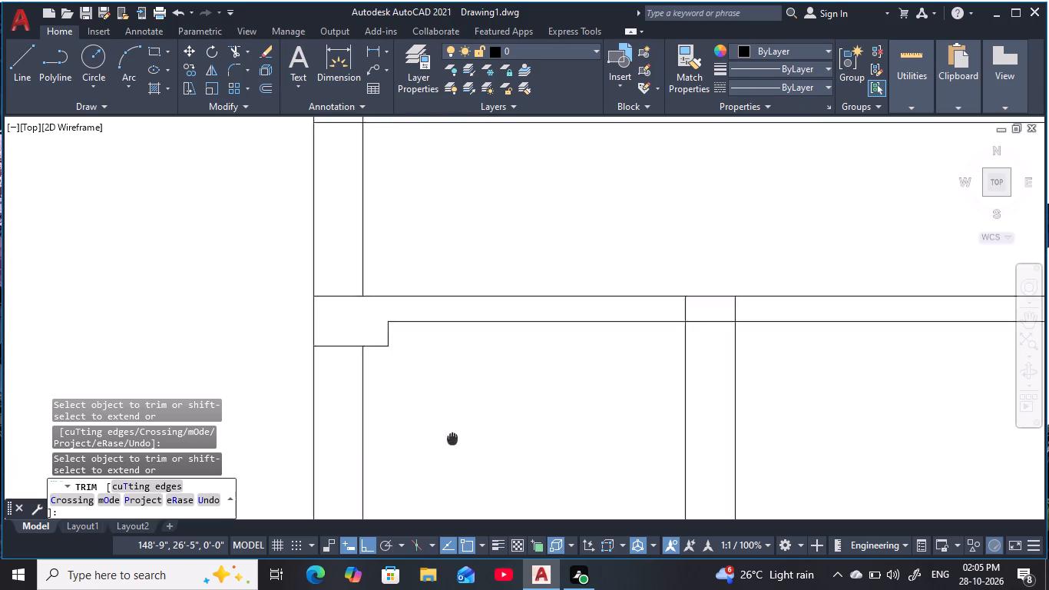
pyautogui.moveTo(461, 447); pyautogui.dragTo(495, 479, button='middle')
pyautogui.press('Escape')
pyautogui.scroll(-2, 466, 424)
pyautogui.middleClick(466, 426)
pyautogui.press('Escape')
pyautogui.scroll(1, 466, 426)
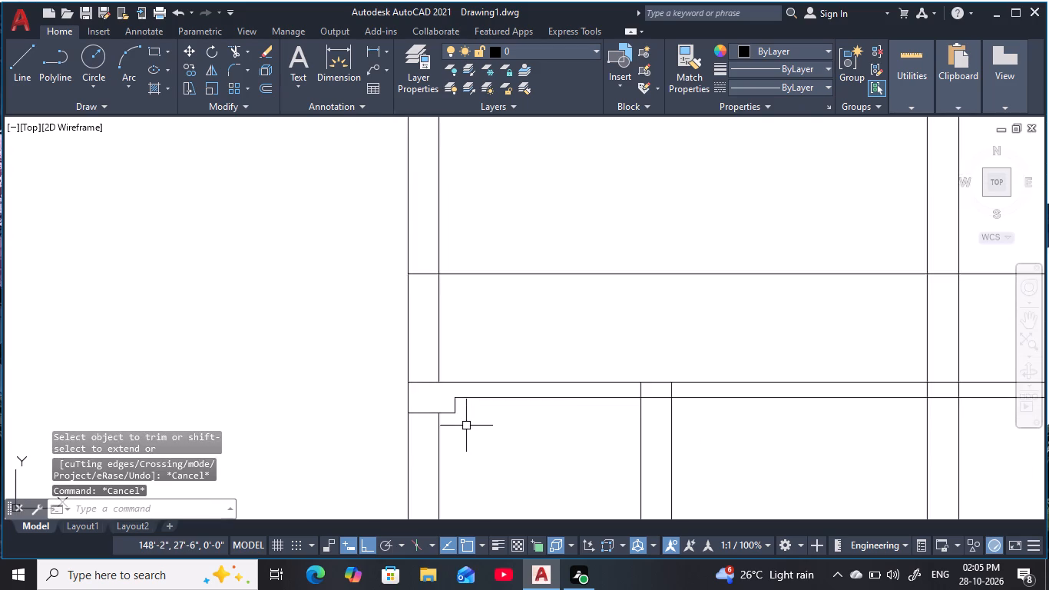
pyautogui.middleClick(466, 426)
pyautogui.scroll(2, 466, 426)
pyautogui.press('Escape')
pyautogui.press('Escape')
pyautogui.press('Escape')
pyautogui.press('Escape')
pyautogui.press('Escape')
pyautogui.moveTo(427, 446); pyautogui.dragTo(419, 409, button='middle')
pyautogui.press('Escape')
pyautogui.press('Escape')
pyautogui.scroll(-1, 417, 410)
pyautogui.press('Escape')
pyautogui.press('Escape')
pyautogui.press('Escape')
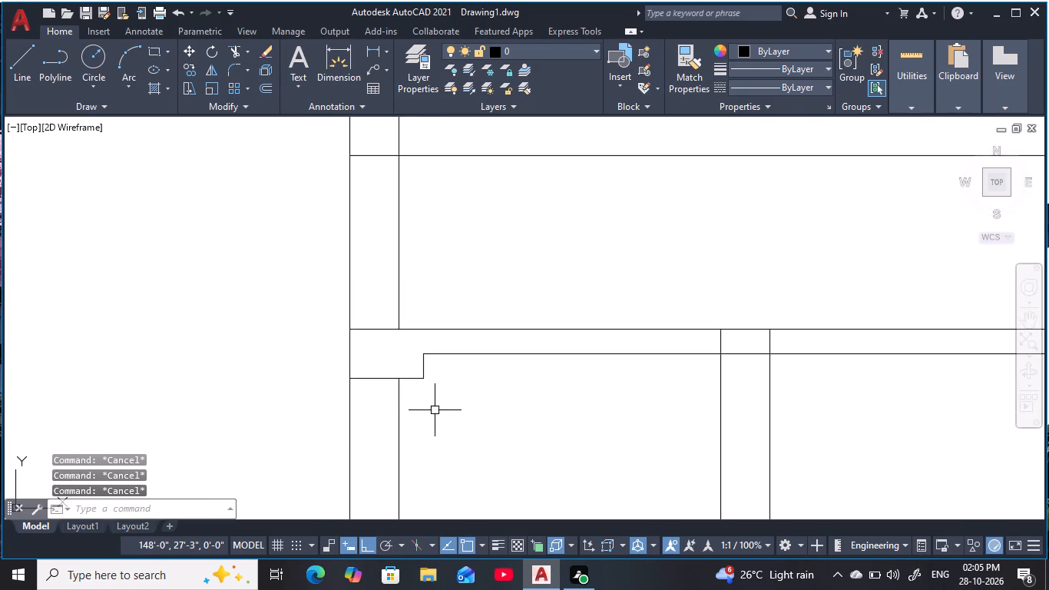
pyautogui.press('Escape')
# Measure the left beam's total depth from its underside to the slab top with a linear dimension.
pyautogui.moveTo(436, 410); pyautogui.dragTo(419, 373, button='middle')
pyautogui.press('Escape')
pyautogui.press('Escape')
pyautogui.write('DLI')
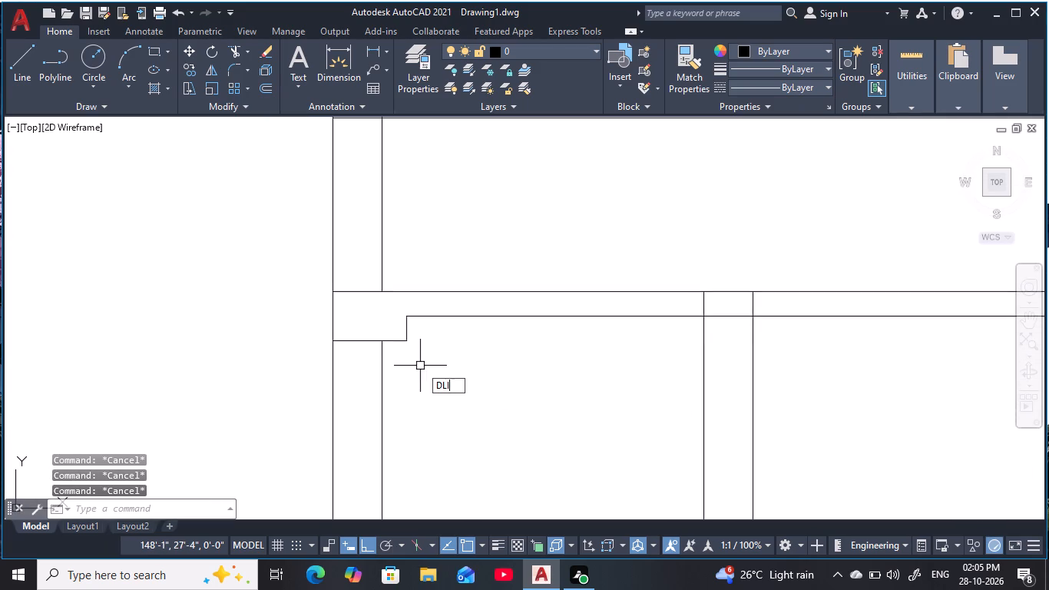
pyautogui.press('space')
pyautogui.click(406, 341)
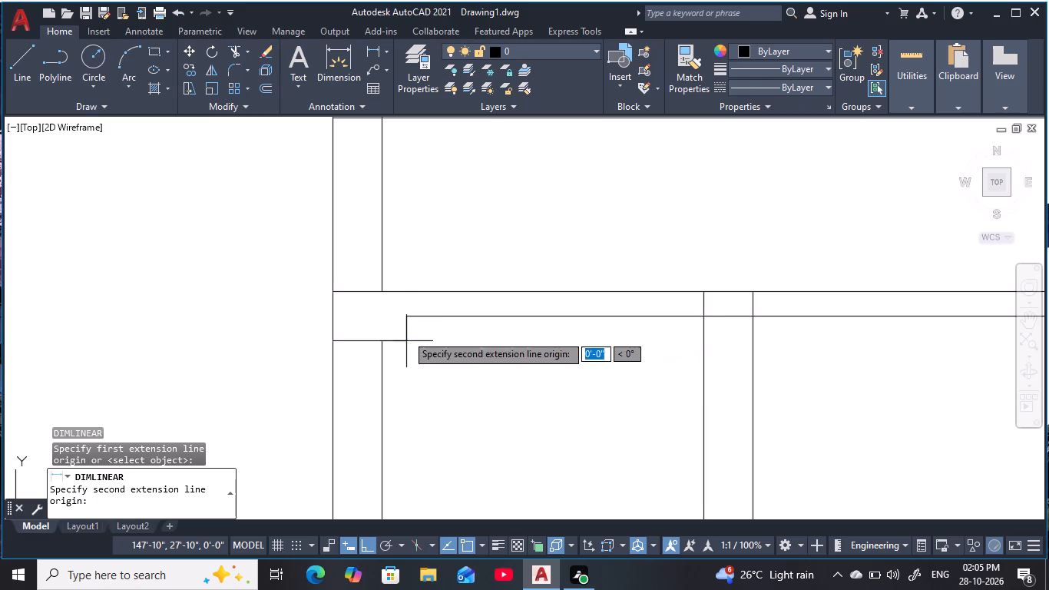
pyautogui.click(406, 293)
pyautogui.press('Escape')
pyautogui.press('Escape')
pyautogui.press('Escape')
pyautogui.moveTo(416, 346); pyautogui.dragTo(429, 336, button='middle')
pyautogui.press('Escape')
pyautogui.press('Escape')
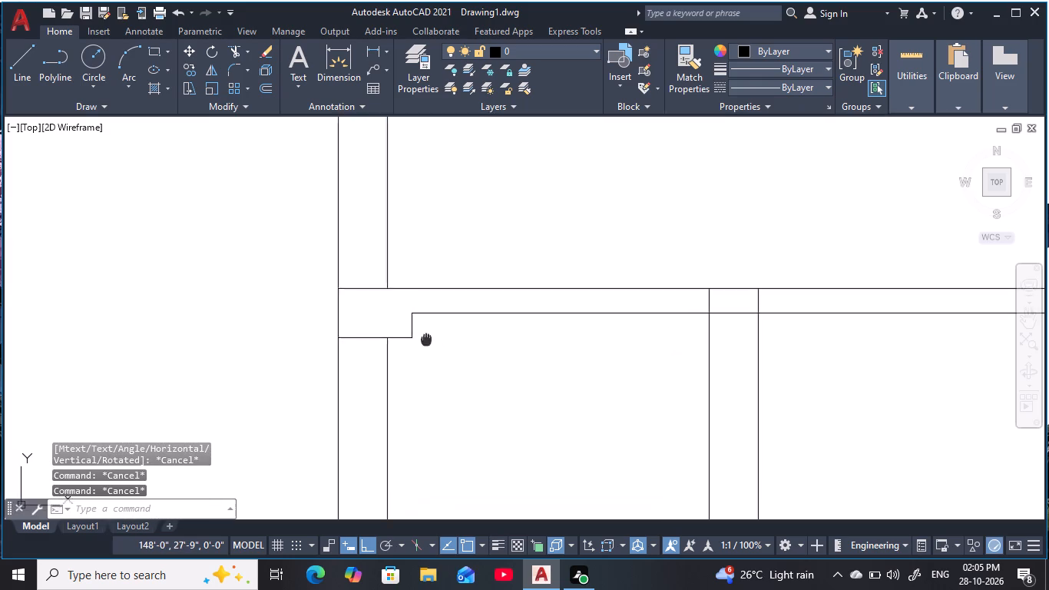
pyautogui.moveTo(429, 336); pyautogui.dragTo(435, 332, button='middle')
pyautogui.press('Escape')
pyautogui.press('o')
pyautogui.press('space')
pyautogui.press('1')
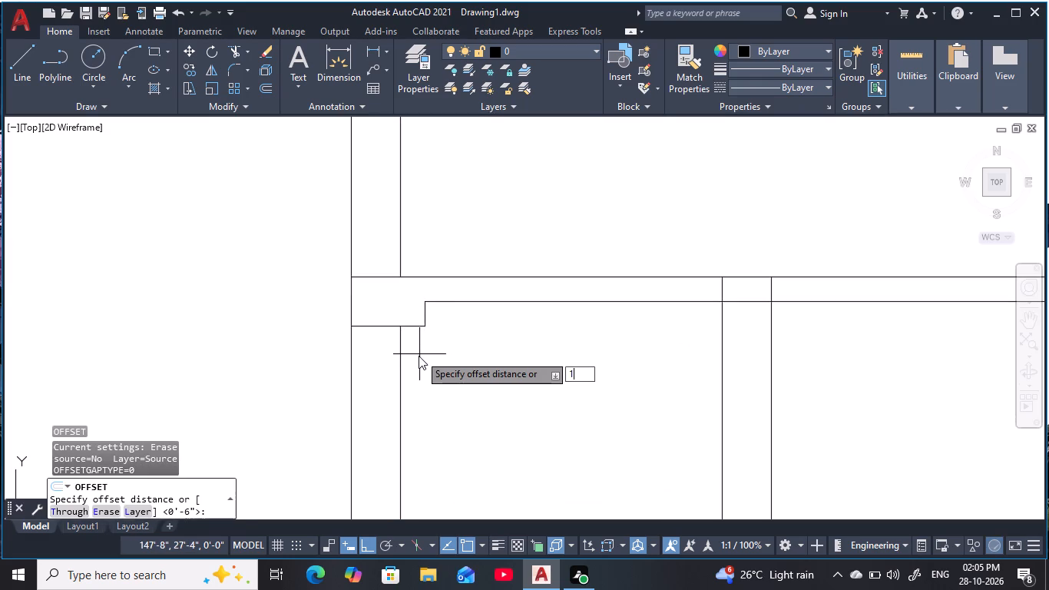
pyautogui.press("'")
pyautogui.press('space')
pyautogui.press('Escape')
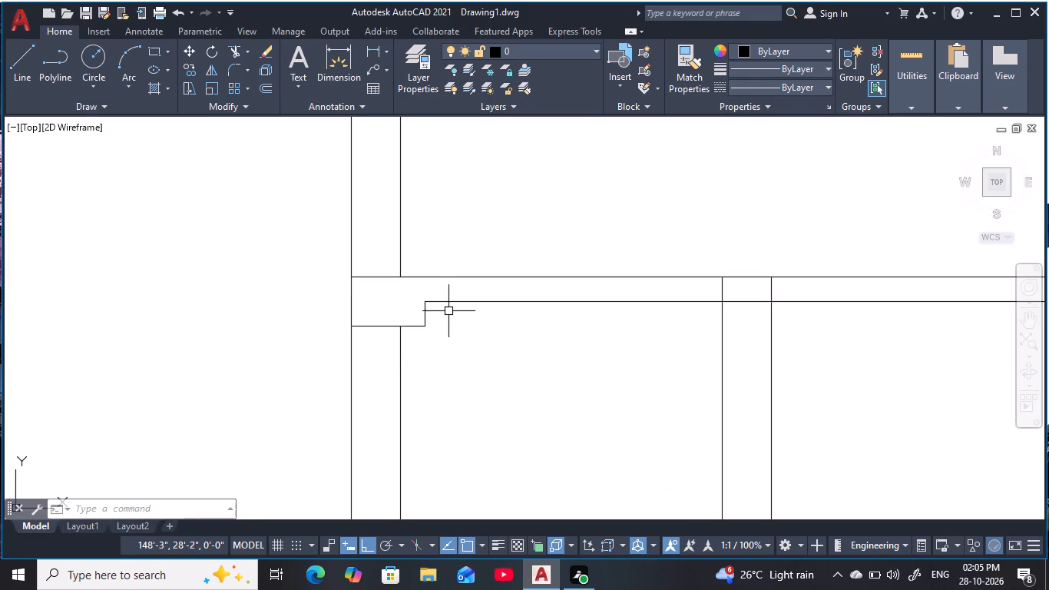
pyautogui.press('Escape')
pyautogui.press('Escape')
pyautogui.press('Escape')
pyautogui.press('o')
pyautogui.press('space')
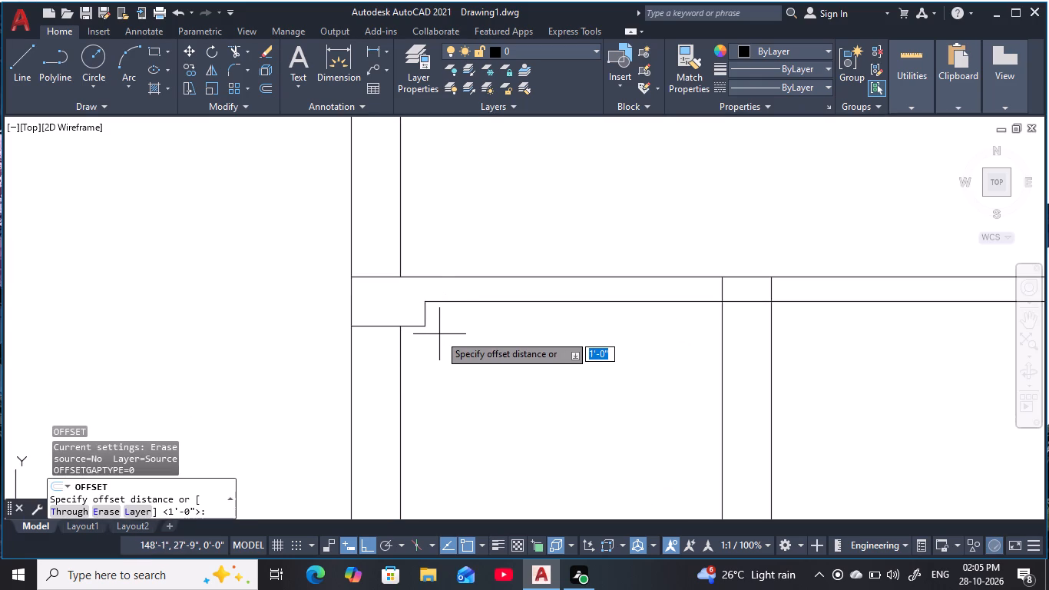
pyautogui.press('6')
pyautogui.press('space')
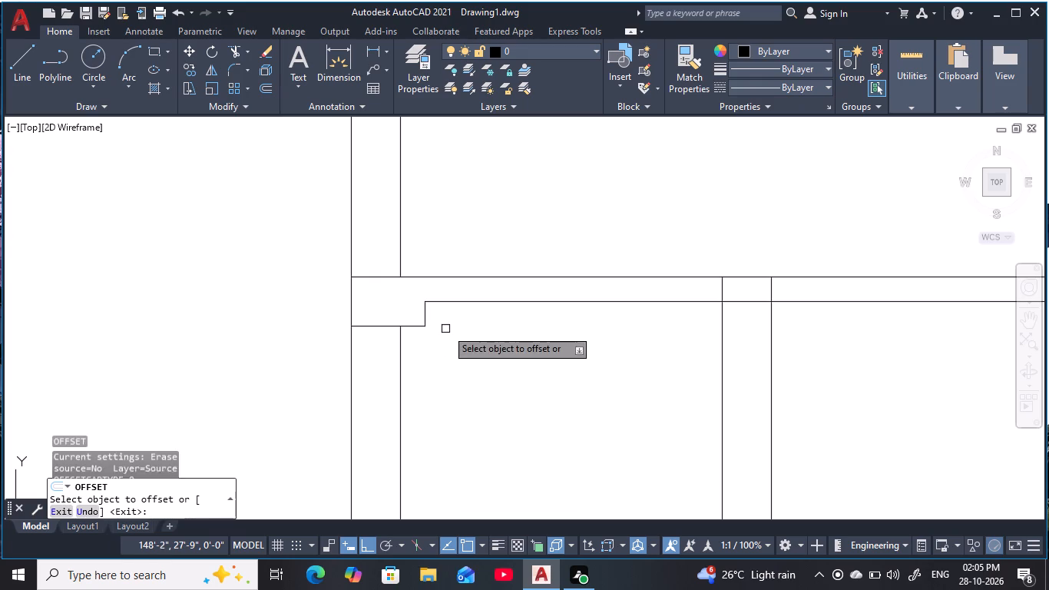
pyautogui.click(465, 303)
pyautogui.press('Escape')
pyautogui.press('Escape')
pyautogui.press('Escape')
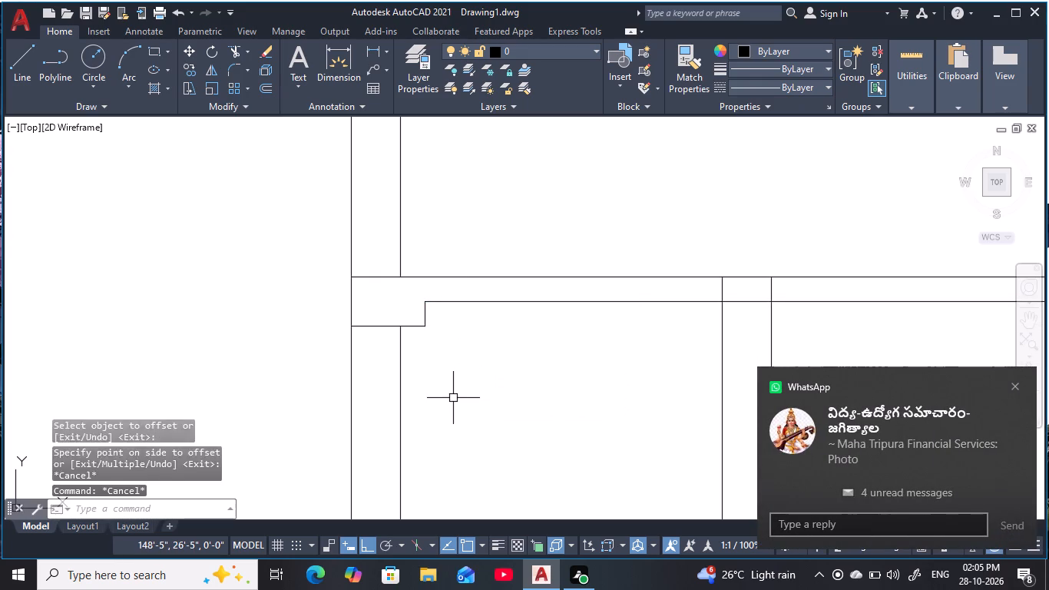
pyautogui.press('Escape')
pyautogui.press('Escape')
# Offset the left beam's underside line 6" downward to deepen the beam.
pyautogui.write('O')
pyautogui.press('space')
pyautogui.write('6')
pyautogui.press('space')
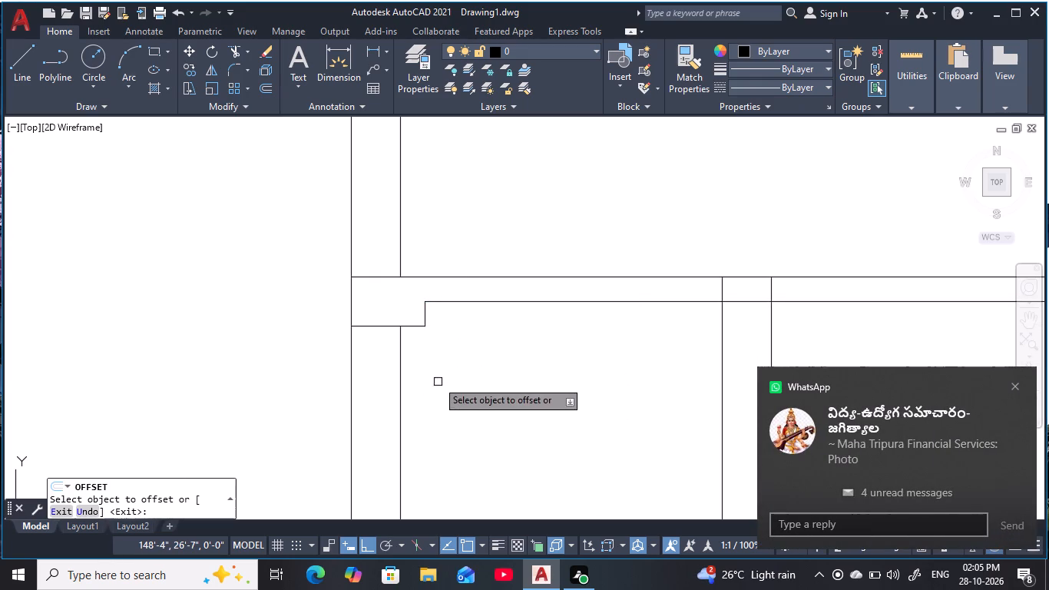
pyautogui.click(417, 328)
pyautogui.click(423, 393)
pyautogui.press('Escape')
pyautogui.press('Escape')
pyautogui.press('Escape')
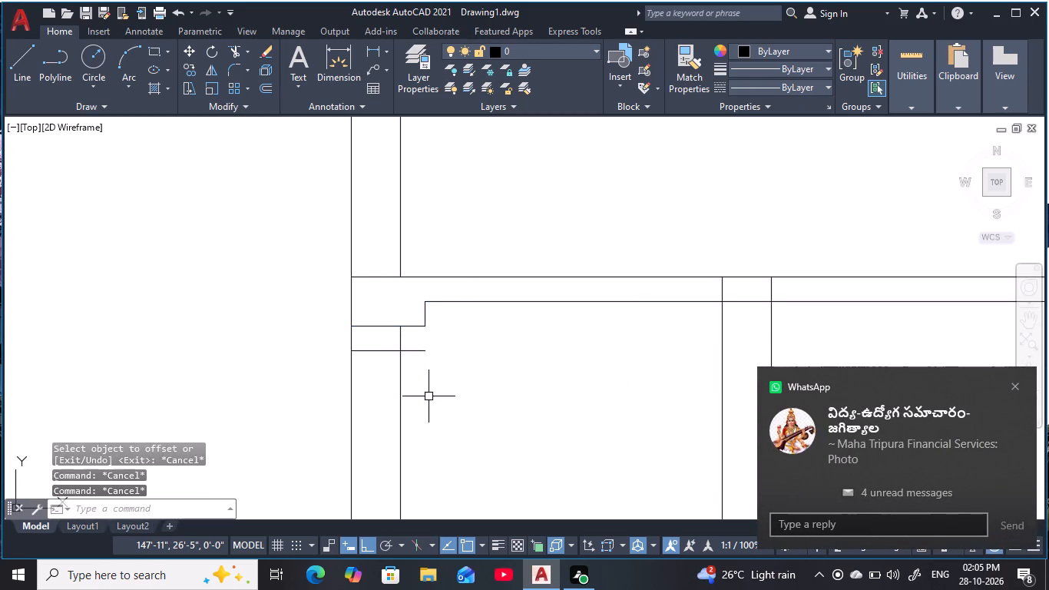
pyautogui.press('Escape')
pyautogui.press('Escape')
# Extend the left beam's inner vertical face down to the new underside line.
pyautogui.press('e')
pyautogui.write('X')
pyautogui.press('space')
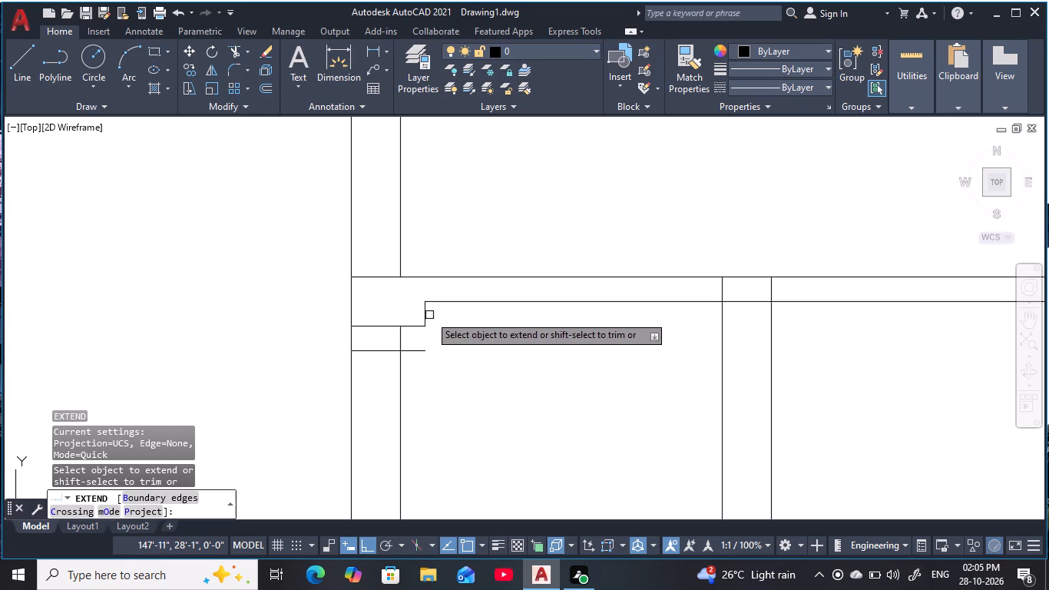
pyautogui.click(426, 315)
pyautogui.press('Escape')
pyautogui.press('Escape')
pyautogui.press('Escape')
pyautogui.press('Escape')
# Trim away the left beam's former underside and the wall line crossing inside the deepened beam.
pyautogui.write('TR')
pyautogui.press('space')
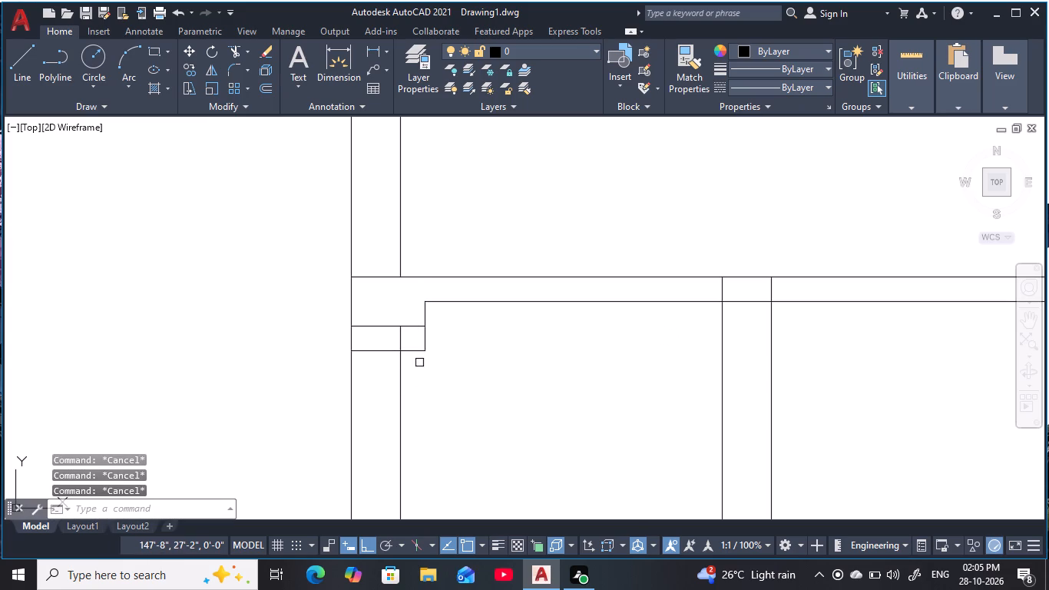
pyautogui.click(416, 327)
pyautogui.click(398, 340)
pyautogui.click(395, 326)
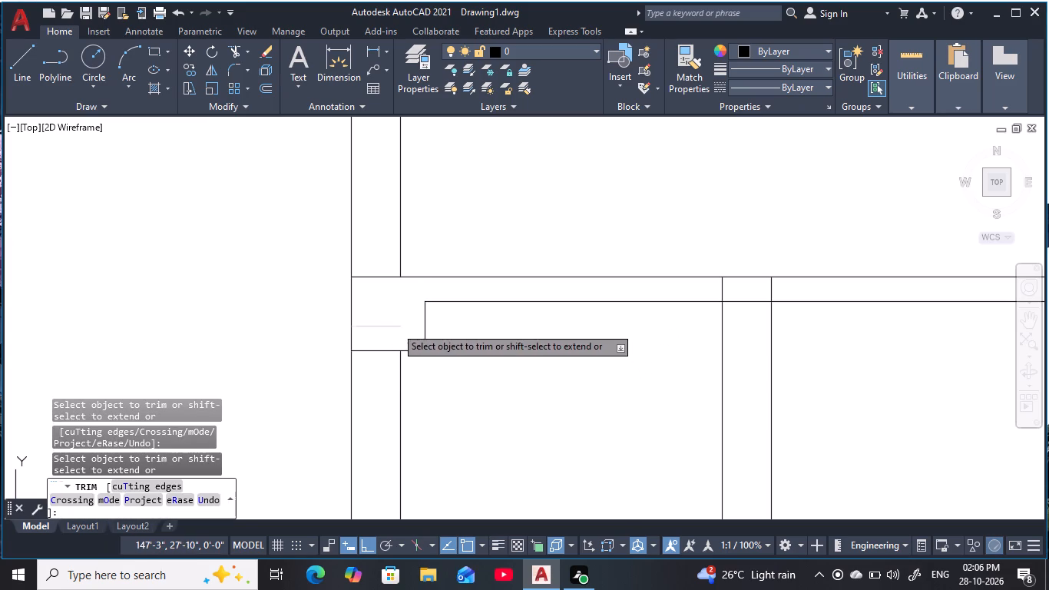
pyautogui.scroll(-2, 528, 416)
pyautogui.moveTo(510, 423); pyautogui.dragTo(409, 335, button='middle')
pyautogui.scroll(-1, 427, 353)
pyautogui.moveTo(425, 355); pyautogui.dragTo(405, 341, button='middle')
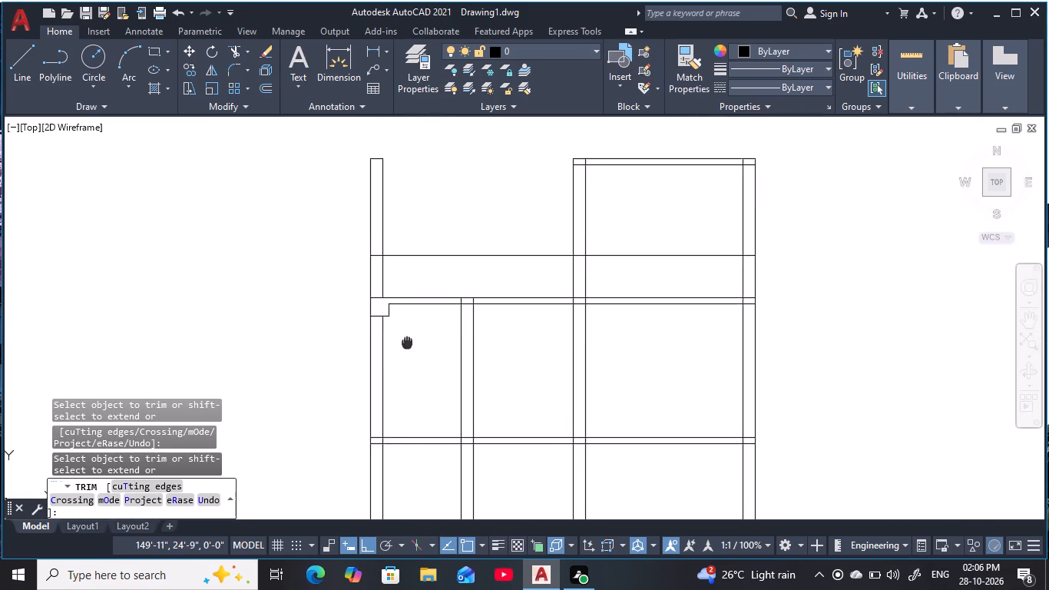
pyautogui.moveTo(405, 341); pyautogui.dragTo(395, 330, button='middle')
pyautogui.press('Escape')
pyautogui.press('Escape')
pyautogui.press('Escape')
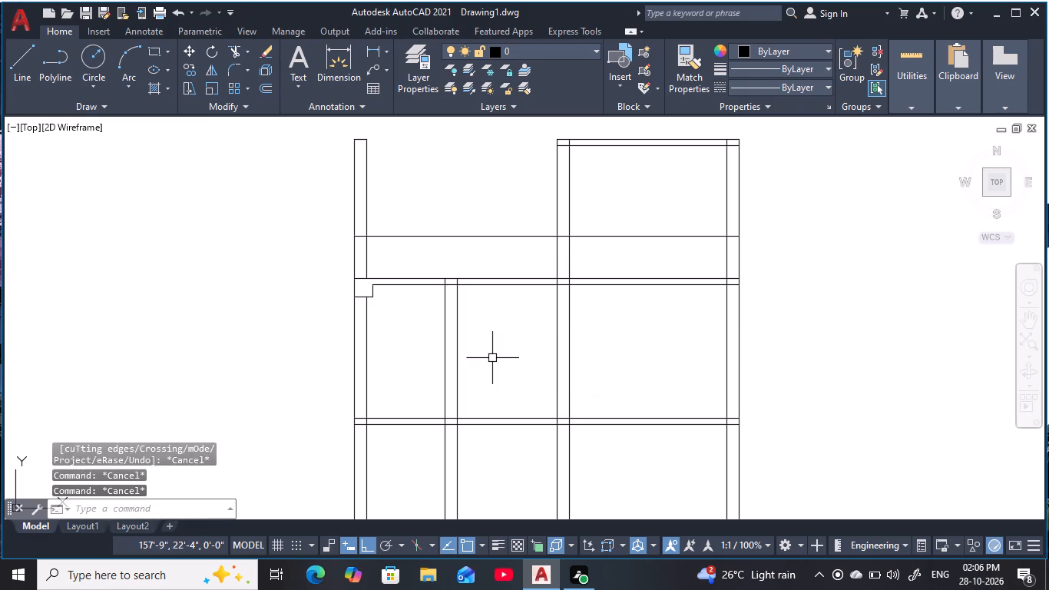
pyautogui.press('Escape')
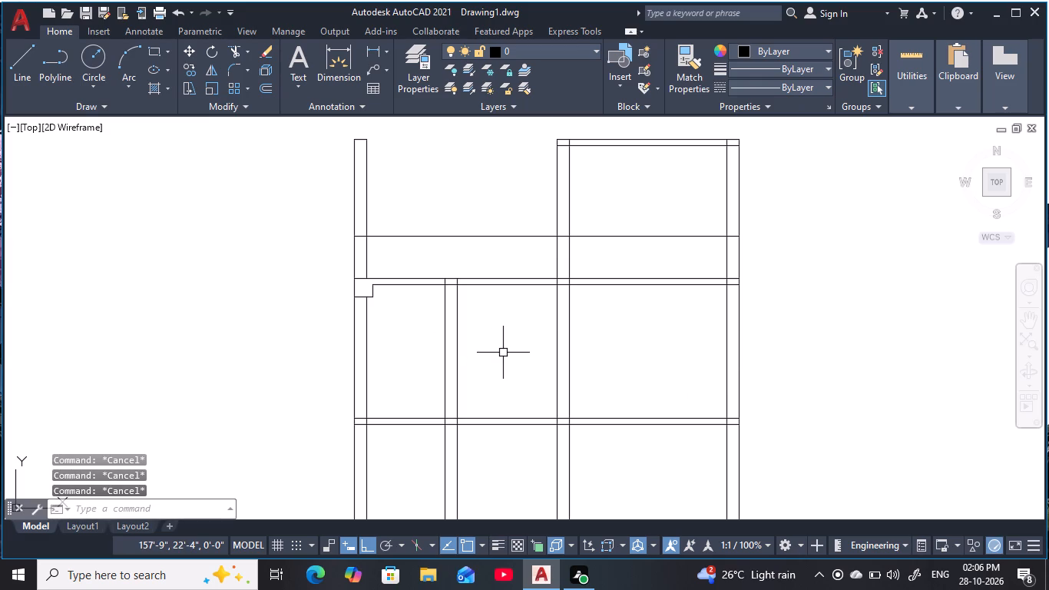
# Measure the clear span between the middle wall and the right wall at the floor slab below with a linear dimension.
pyautogui.moveTo(632, 333); pyautogui.dragTo(622, 347, button='middle')
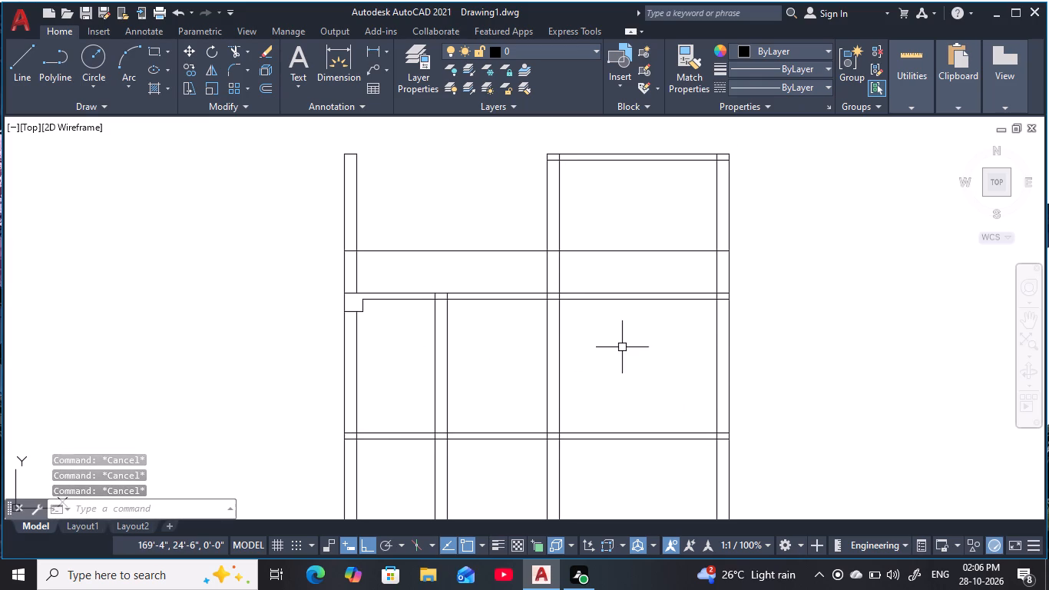
pyautogui.moveTo(621, 347); pyautogui.dragTo(516, 301, button='middle')
pyautogui.press('Escape')
pyautogui.press('Escape')
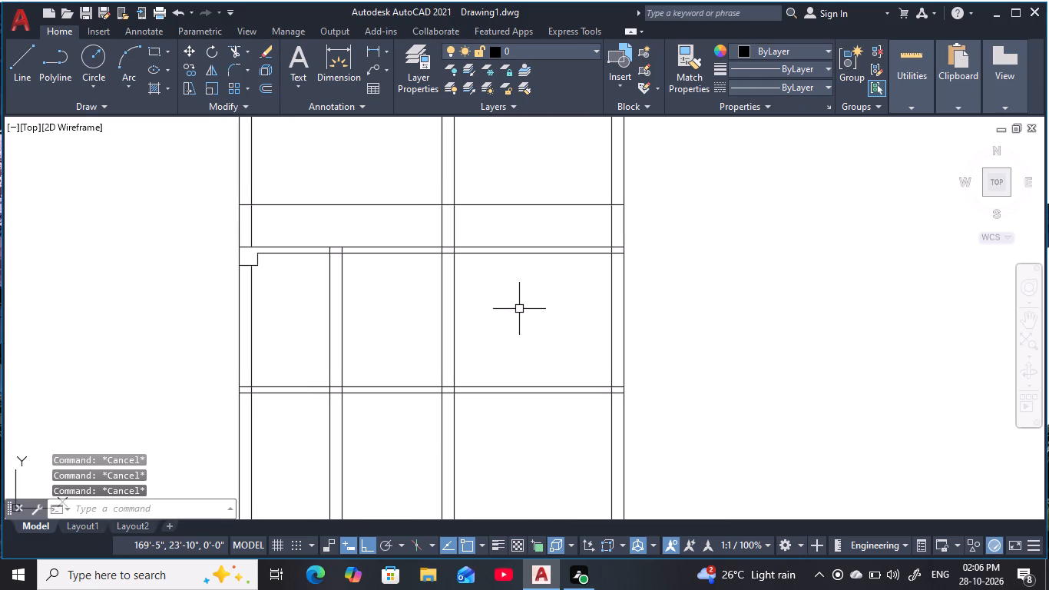
pyautogui.press('d')
pyautogui.write('LI')
pyautogui.press('space')
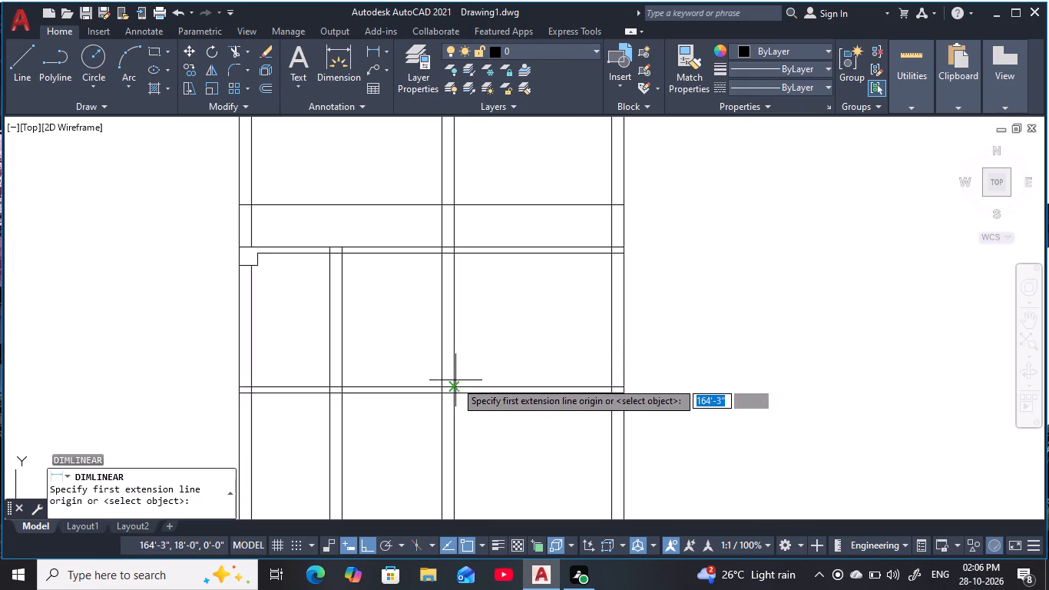
pyautogui.click(454, 385)
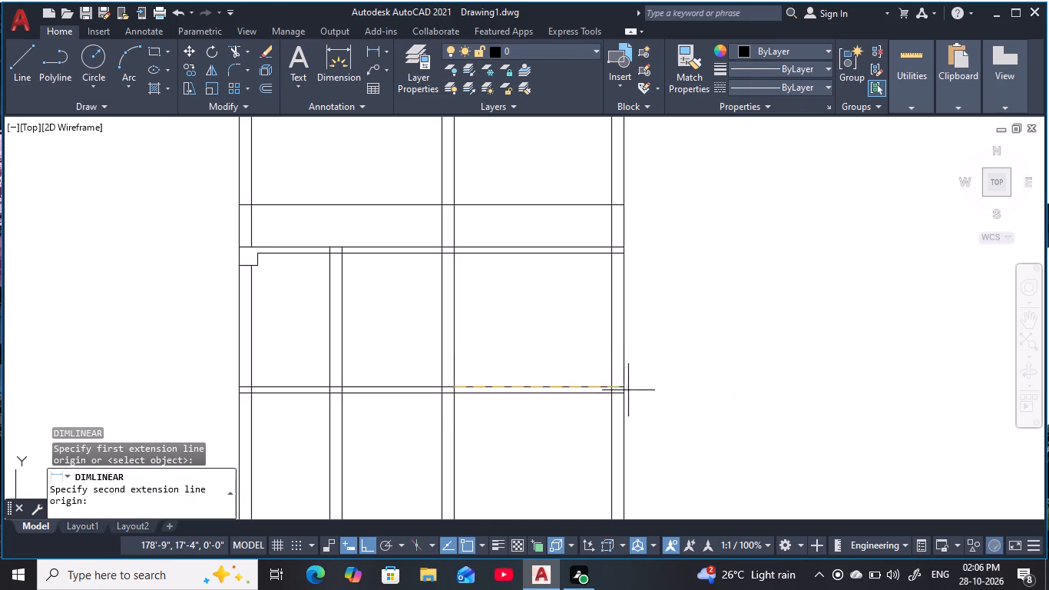
pyautogui.click(610, 386)
pyautogui.press('Escape')
pyautogui.press('Escape')
pyautogui.press('Escape')
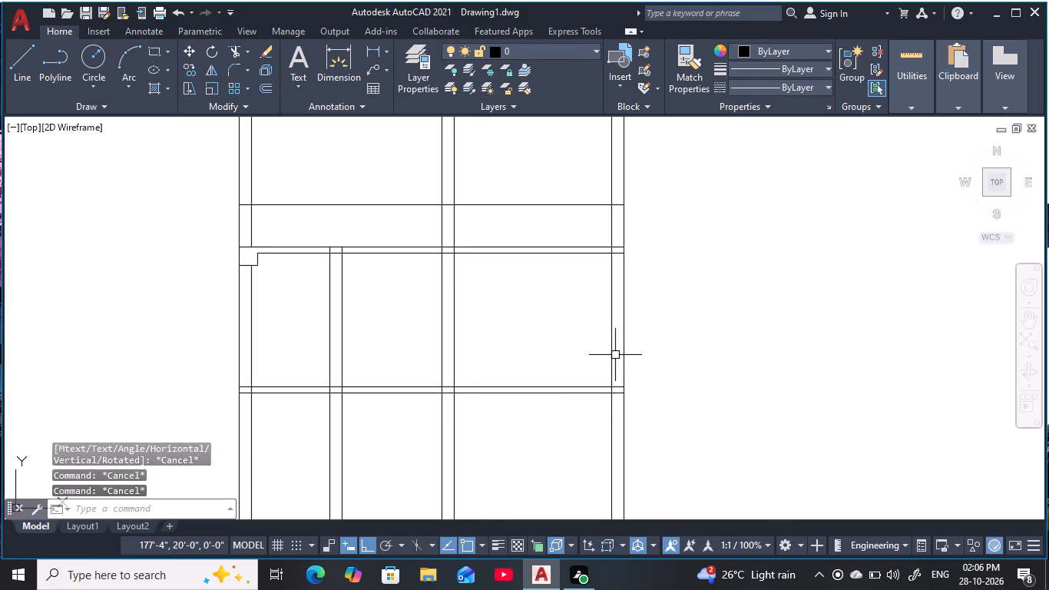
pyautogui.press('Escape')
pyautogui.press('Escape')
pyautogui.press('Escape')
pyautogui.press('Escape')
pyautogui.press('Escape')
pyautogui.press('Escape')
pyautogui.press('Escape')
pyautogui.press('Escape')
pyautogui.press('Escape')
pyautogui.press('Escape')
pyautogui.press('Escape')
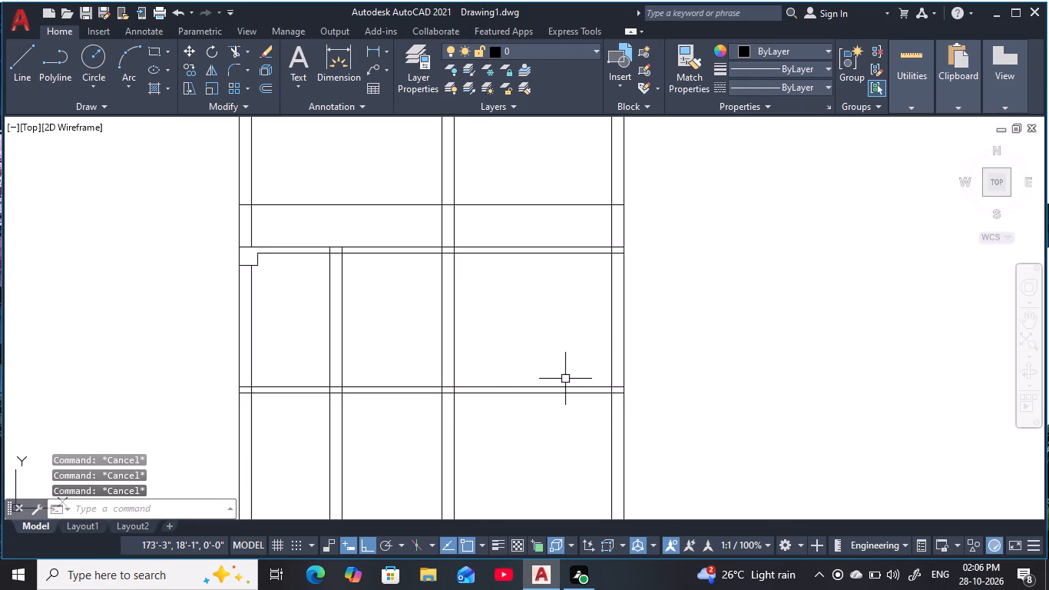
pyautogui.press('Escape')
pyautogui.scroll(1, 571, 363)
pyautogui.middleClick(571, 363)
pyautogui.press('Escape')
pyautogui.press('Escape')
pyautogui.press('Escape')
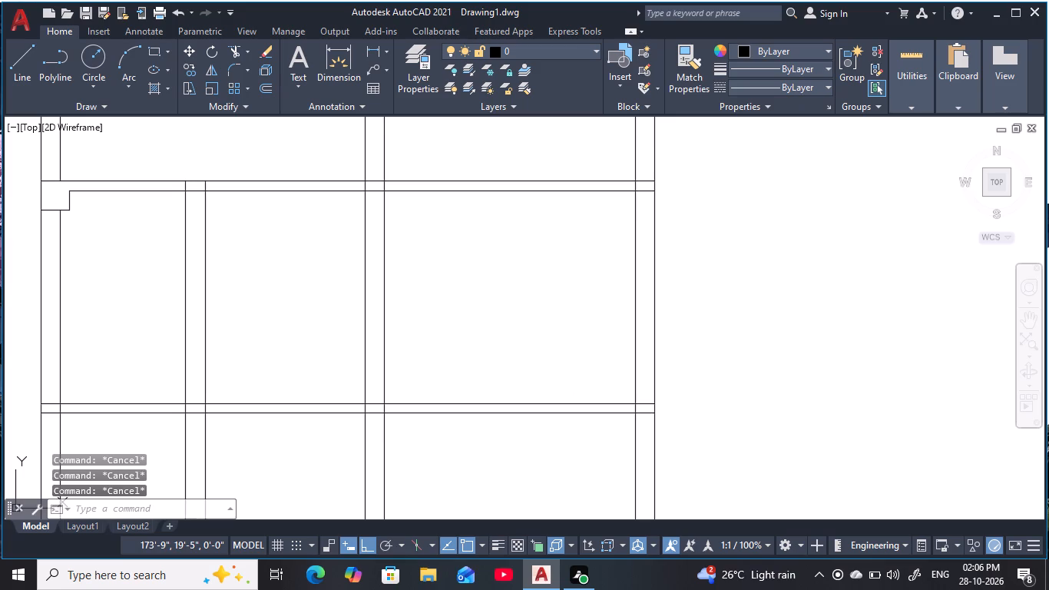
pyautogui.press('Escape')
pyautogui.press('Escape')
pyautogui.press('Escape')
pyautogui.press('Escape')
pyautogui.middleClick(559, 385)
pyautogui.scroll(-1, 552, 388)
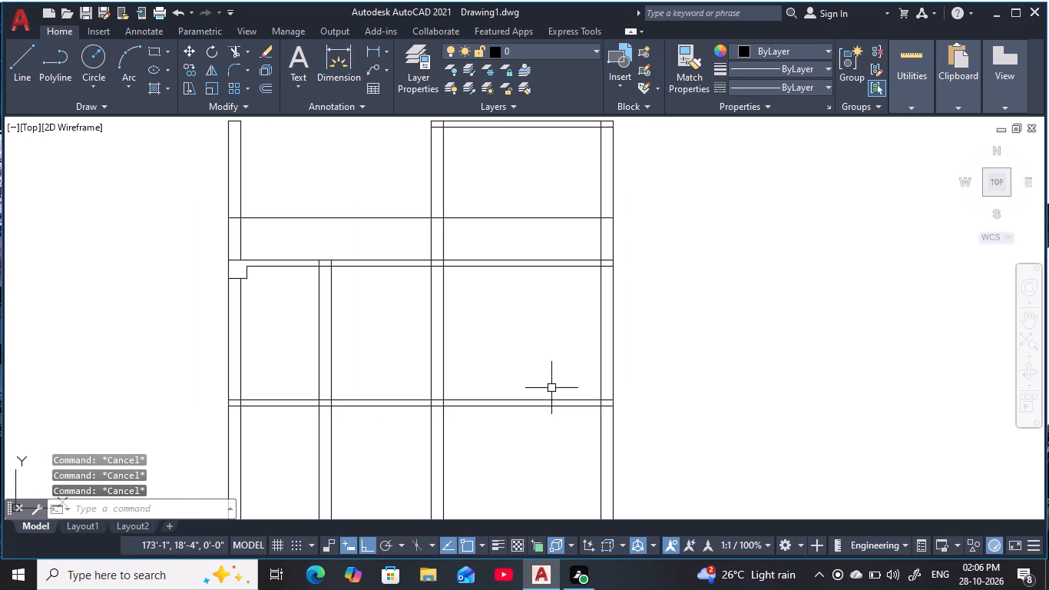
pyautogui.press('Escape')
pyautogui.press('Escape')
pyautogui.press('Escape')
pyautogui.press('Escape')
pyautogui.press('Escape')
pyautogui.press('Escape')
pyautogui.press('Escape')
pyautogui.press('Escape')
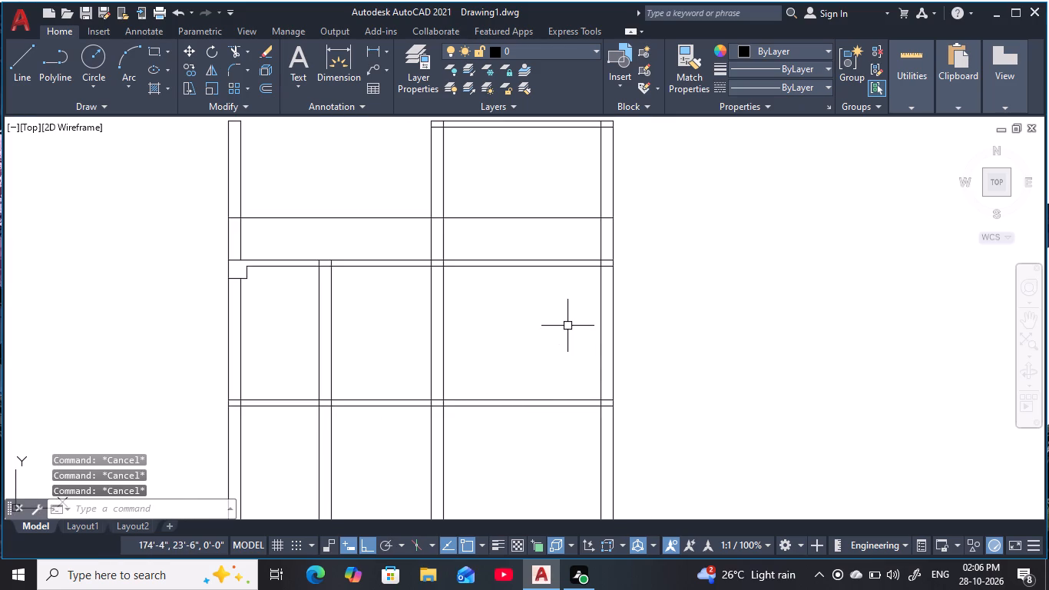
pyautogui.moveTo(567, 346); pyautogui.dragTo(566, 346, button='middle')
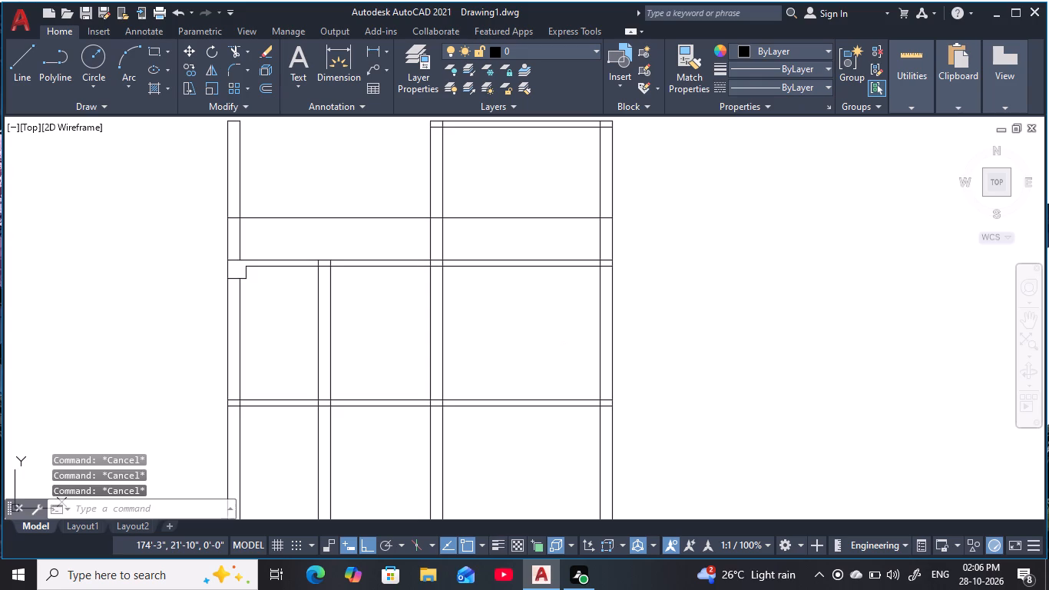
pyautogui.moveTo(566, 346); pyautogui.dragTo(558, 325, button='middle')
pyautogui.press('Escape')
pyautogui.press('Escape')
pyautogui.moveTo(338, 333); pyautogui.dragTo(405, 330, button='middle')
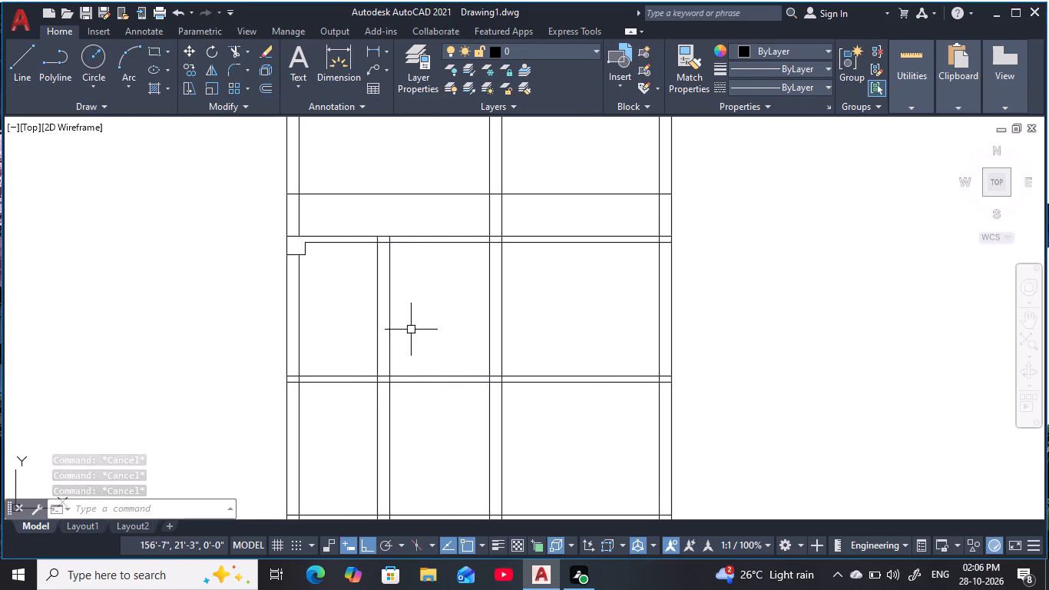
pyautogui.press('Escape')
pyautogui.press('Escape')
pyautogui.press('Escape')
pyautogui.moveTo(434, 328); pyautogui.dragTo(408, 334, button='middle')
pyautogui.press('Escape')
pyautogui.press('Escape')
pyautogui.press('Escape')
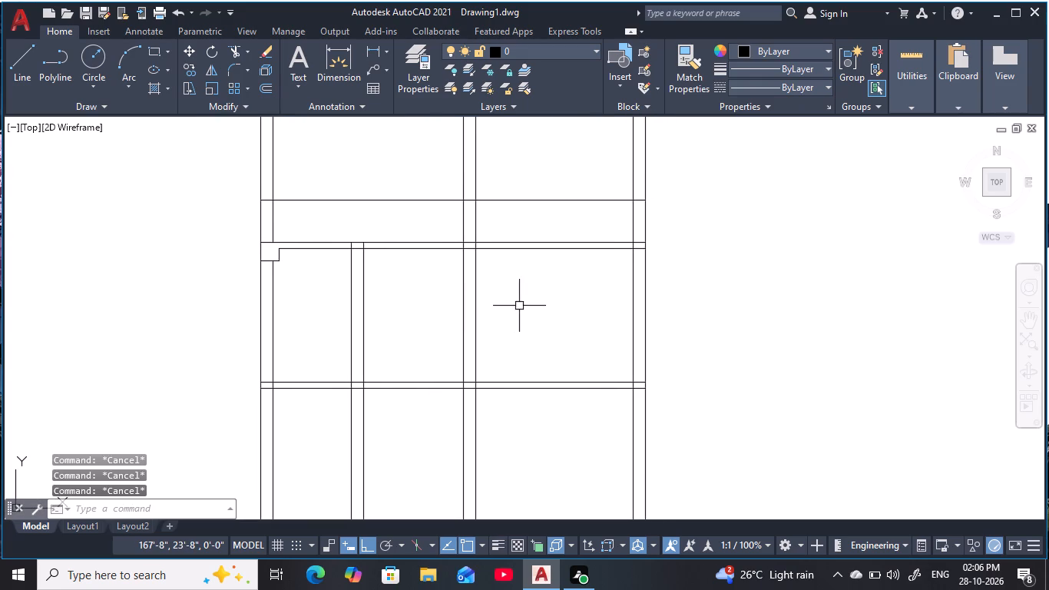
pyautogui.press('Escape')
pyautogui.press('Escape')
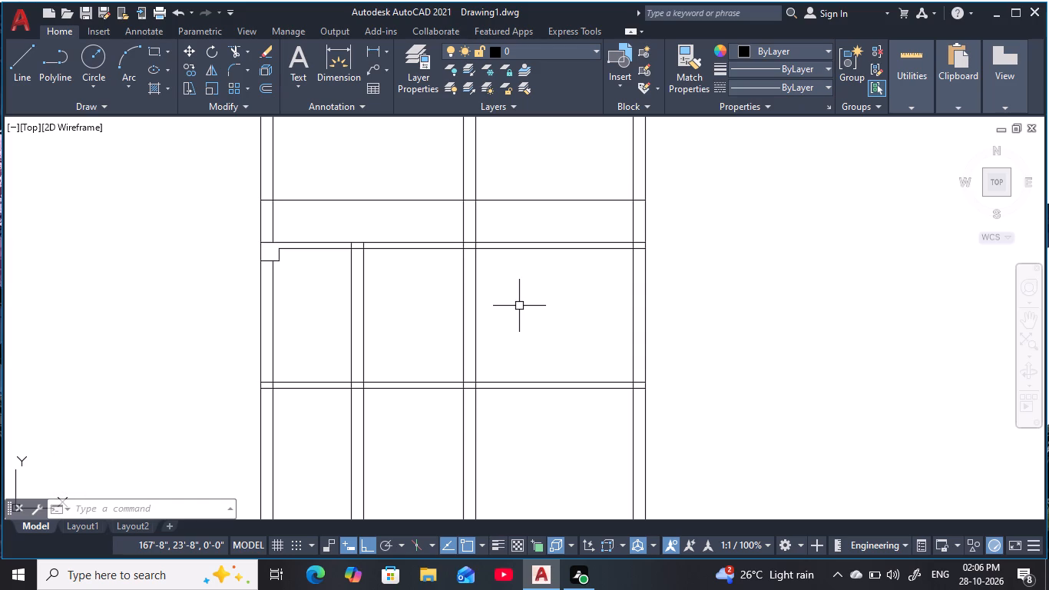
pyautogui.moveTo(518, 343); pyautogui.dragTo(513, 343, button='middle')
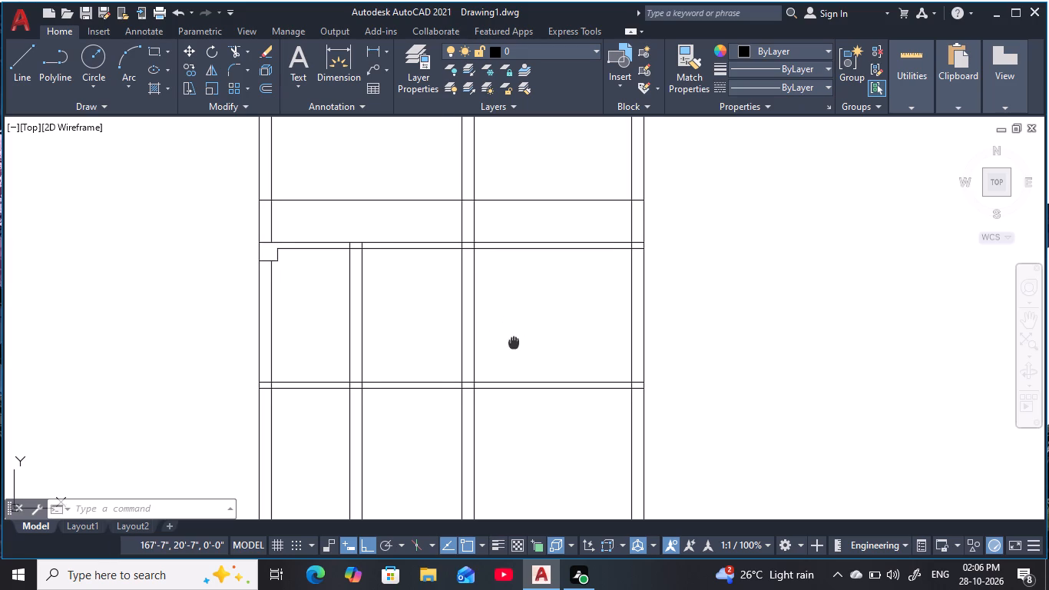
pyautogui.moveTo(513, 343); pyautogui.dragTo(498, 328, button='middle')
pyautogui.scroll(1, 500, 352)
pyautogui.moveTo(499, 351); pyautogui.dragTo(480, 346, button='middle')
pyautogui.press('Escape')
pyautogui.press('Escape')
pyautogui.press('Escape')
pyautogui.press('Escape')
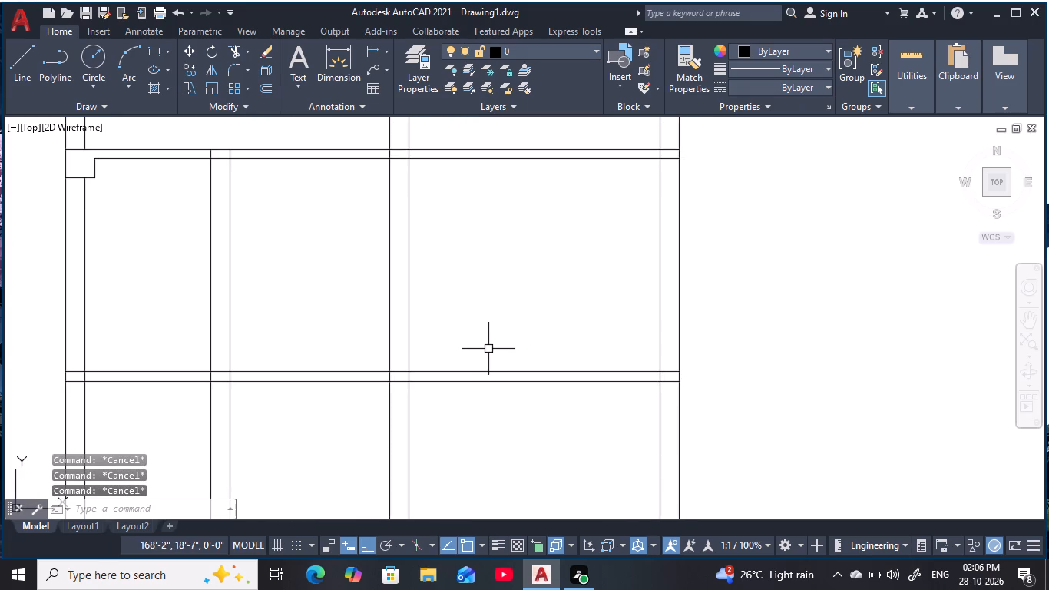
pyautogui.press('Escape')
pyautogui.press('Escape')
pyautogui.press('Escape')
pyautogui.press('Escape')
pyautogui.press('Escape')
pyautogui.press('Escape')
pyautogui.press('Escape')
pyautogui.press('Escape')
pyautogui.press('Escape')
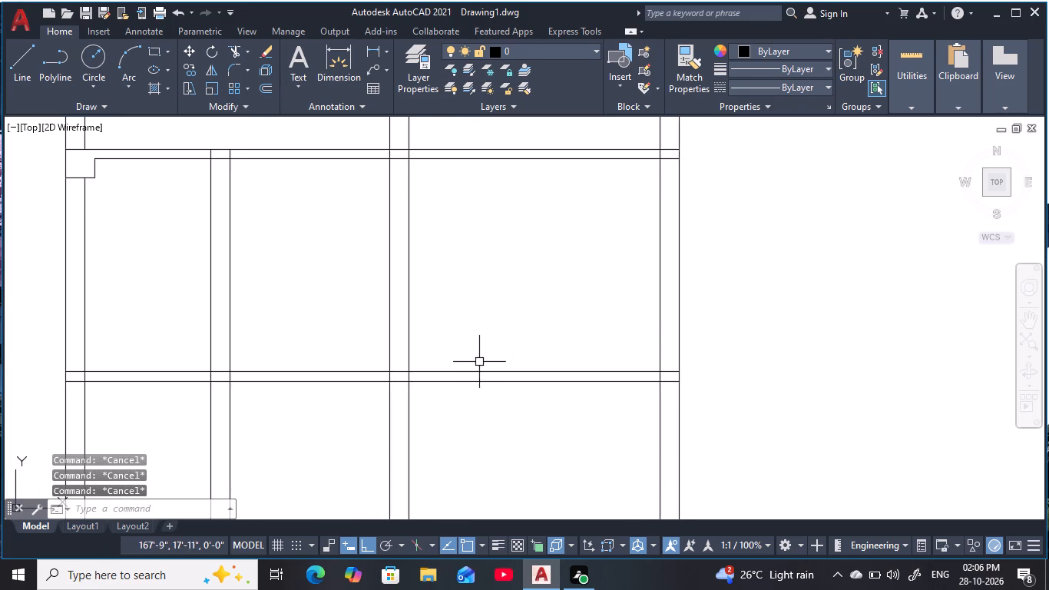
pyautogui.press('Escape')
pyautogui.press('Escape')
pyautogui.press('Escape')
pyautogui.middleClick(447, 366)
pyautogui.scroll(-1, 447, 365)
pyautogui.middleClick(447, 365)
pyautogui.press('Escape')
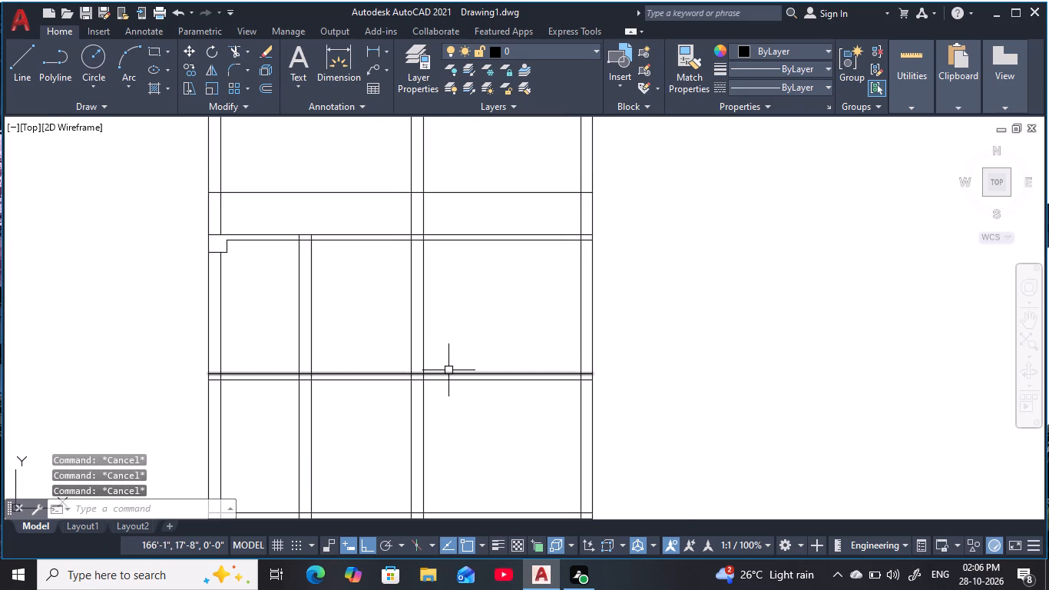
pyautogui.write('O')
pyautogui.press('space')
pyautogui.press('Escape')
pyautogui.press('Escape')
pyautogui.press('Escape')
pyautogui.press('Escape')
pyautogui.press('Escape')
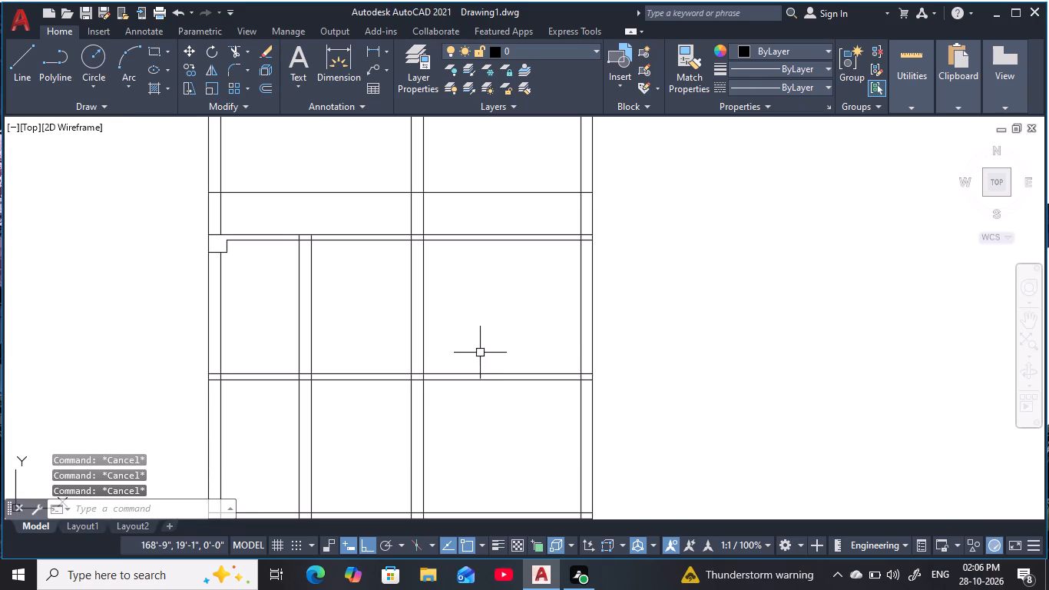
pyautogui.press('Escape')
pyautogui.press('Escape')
# Examine the elevation above and the section's rooftop, top slab and wall junctions below it.
pyautogui.scroll(-1, 480, 353)
pyautogui.moveTo(480, 353); pyautogui.dragTo(477, 370, button='middle')
pyautogui.scroll(-2, 477, 346)
pyautogui.moveTo(477, 350); pyautogui.dragTo(441, 489, button='middle')
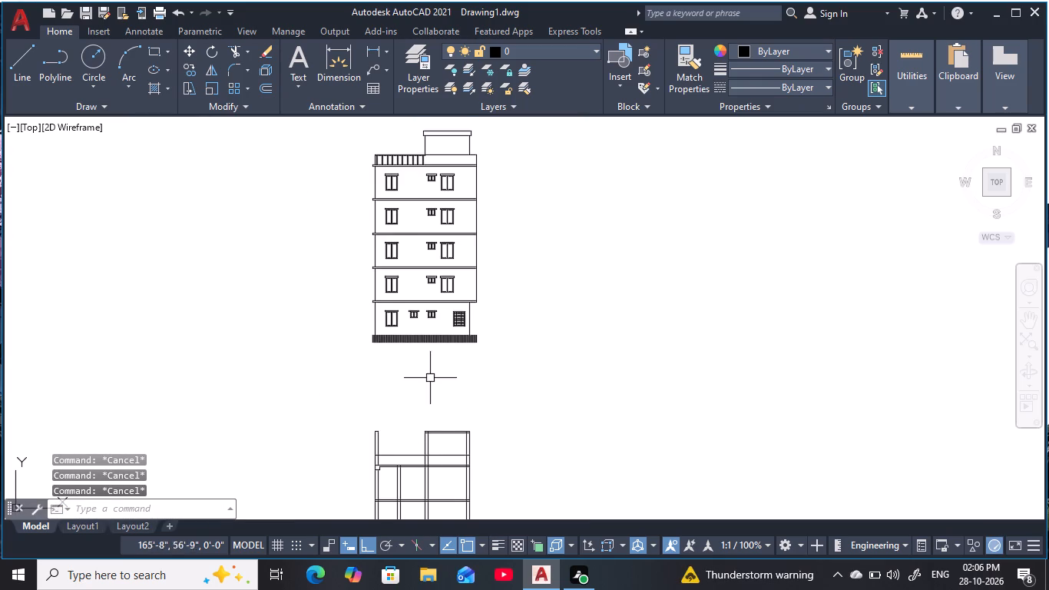
pyautogui.scroll(1, 438, 409)
pyautogui.moveTo(438, 409); pyautogui.dragTo(443, 373, button='middle')
pyautogui.scroll(1, 455, 393)
pyautogui.moveTo(456, 393); pyautogui.dragTo(462, 360, button='middle')
pyautogui.scroll(1, 441, 398)
pyautogui.moveTo(435, 430); pyautogui.dragTo(407, 292, button='middle')
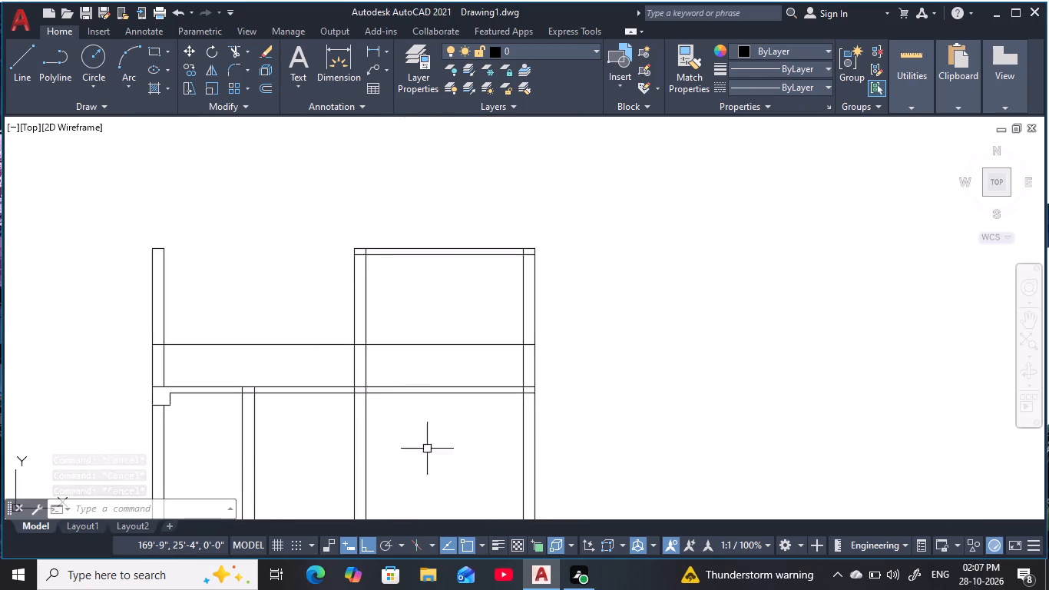
pyautogui.scroll(1, 424, 455)
pyautogui.moveTo(427, 454); pyautogui.dragTo(448, 330, button='middle')
pyautogui.scroll(-1, 437, 391)
pyautogui.moveTo(425, 394); pyautogui.dragTo(511, 351, button='middle')
pyautogui.press('Escape')
pyautogui.scroll(1, 355, 376)
pyautogui.moveTo(358, 375); pyautogui.dragTo(342, 376, button='middle')
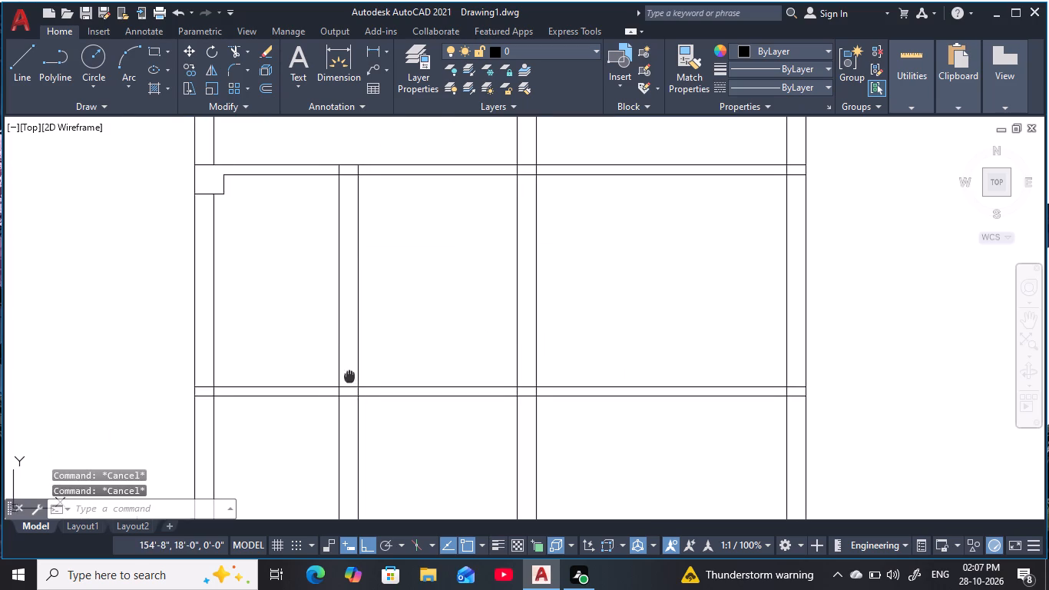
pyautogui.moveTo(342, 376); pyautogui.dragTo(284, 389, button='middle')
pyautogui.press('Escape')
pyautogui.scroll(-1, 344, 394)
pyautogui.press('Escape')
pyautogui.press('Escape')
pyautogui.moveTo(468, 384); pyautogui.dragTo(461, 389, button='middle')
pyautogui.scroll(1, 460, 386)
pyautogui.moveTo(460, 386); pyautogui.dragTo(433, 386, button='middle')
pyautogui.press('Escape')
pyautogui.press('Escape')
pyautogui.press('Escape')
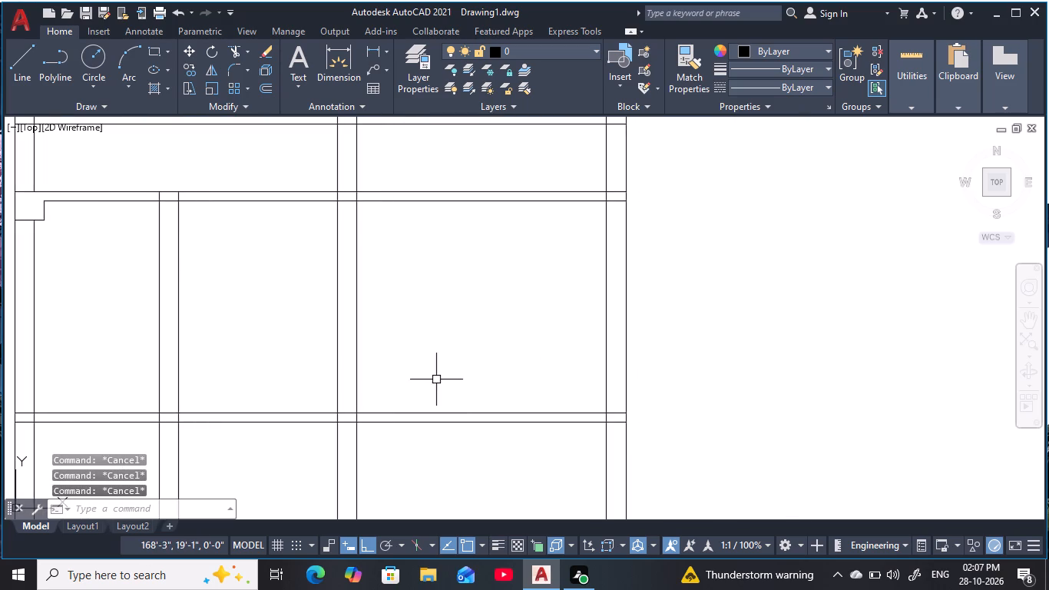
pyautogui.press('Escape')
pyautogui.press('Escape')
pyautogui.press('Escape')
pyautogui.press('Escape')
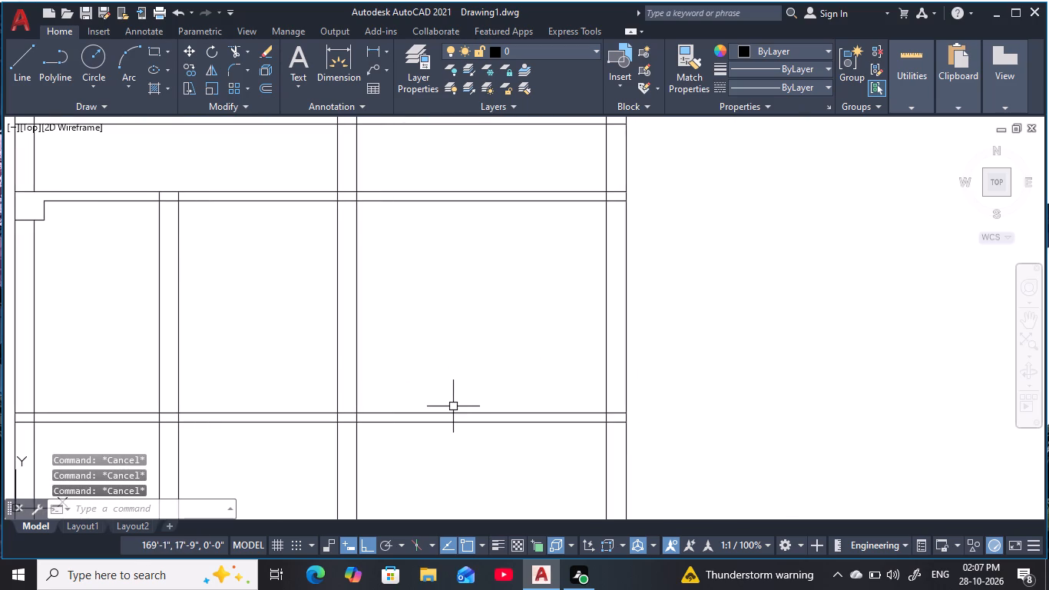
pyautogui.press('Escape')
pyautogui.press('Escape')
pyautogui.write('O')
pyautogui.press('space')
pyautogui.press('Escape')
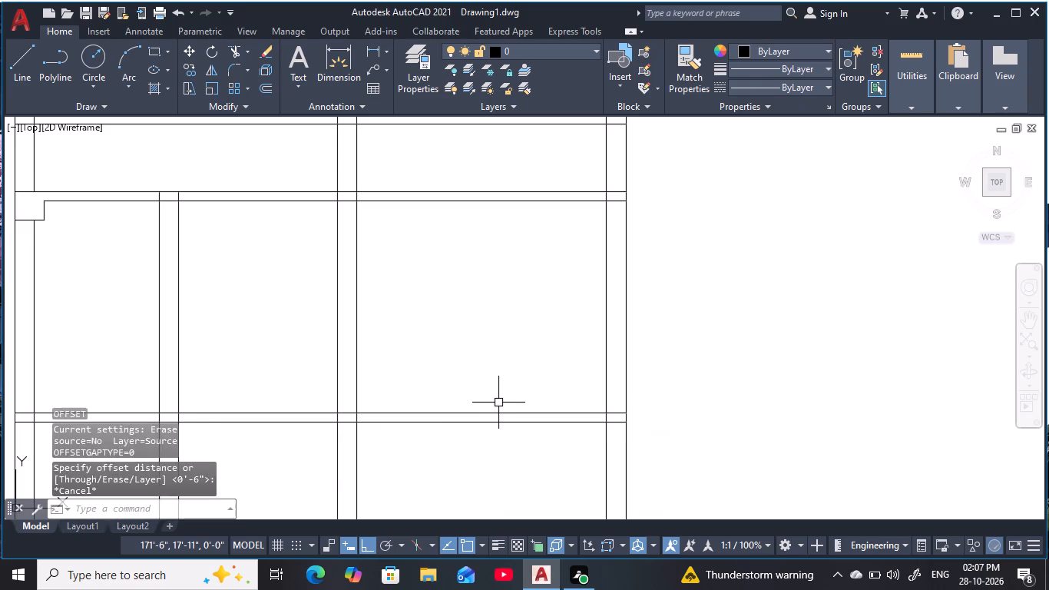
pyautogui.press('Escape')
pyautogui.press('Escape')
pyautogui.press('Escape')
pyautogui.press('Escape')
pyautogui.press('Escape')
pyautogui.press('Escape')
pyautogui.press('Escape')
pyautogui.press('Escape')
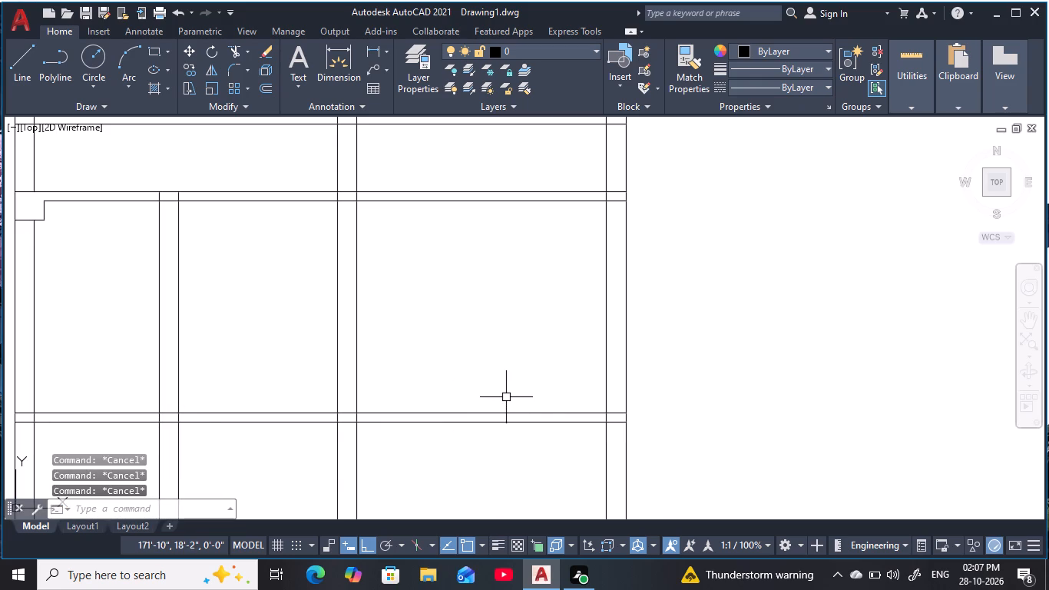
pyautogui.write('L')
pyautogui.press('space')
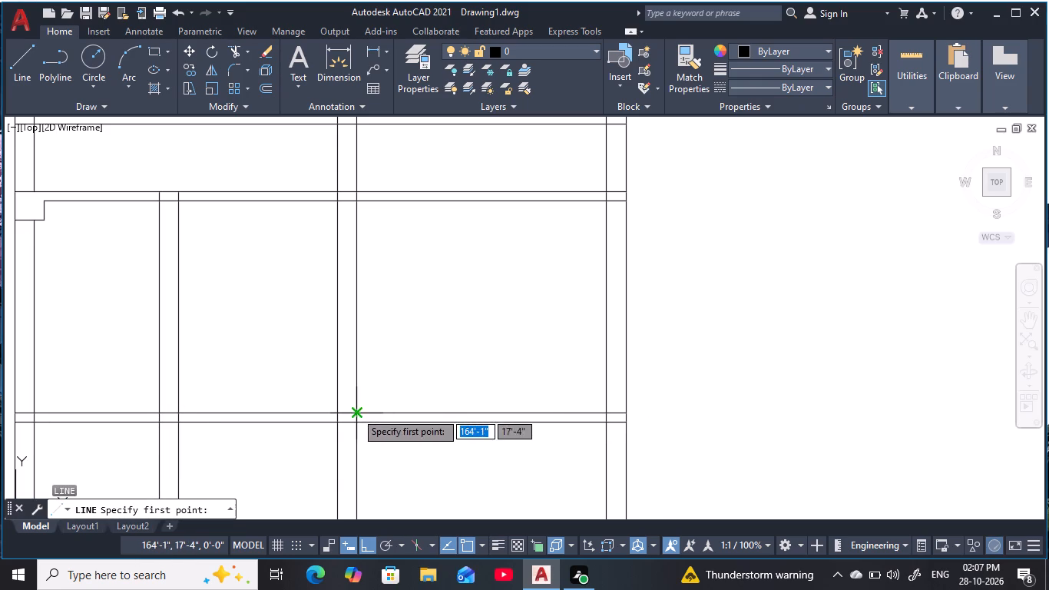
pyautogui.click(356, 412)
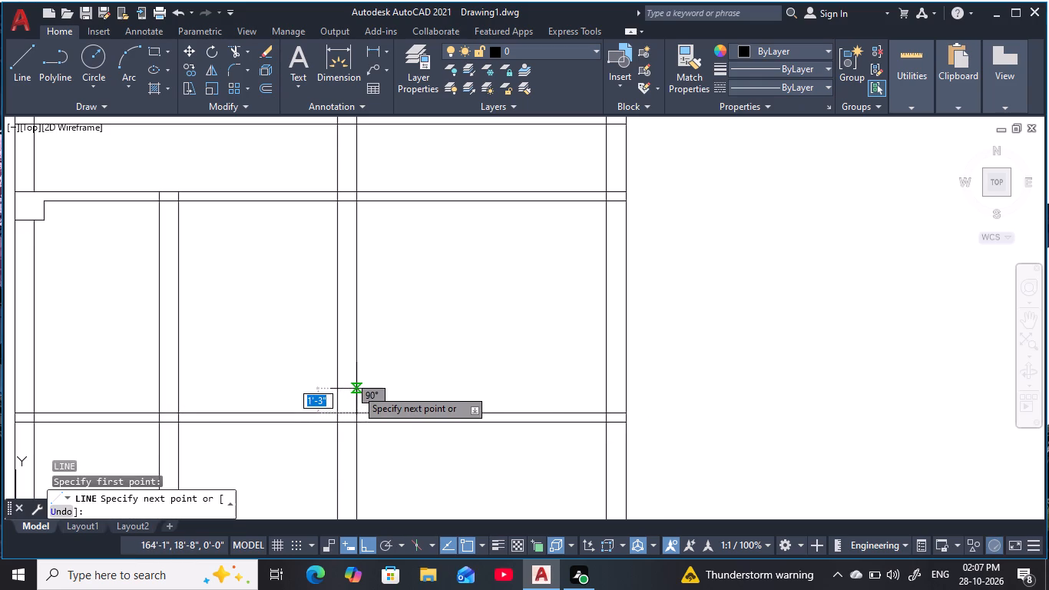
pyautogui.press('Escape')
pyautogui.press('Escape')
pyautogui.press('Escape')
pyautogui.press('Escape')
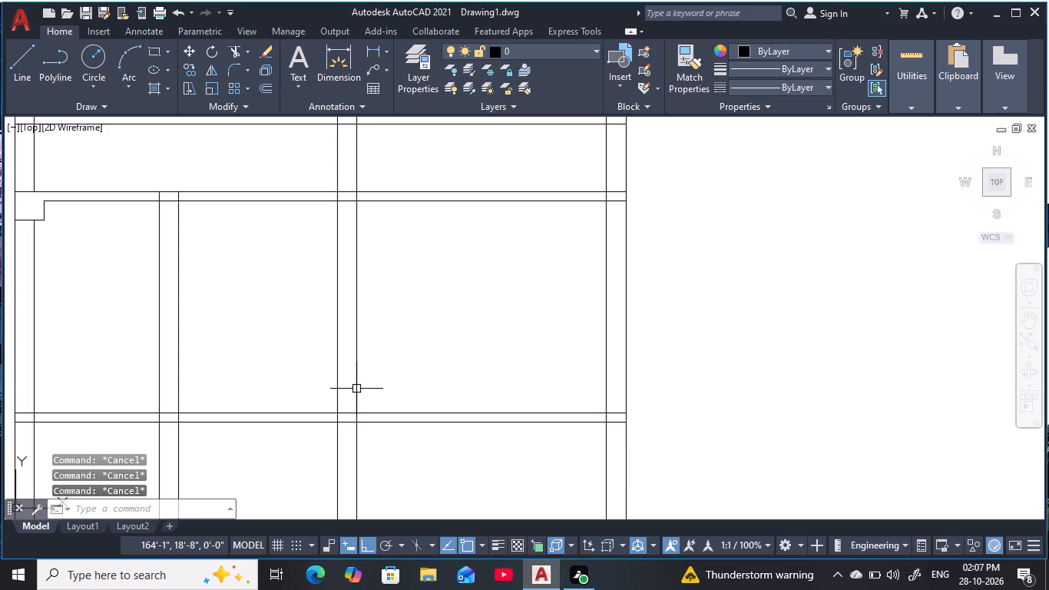
# Measure the clear height between the two floor slabs along the right wall's inner face with a linear dimension.
pyautogui.write('DLI')
pyautogui.press('space')
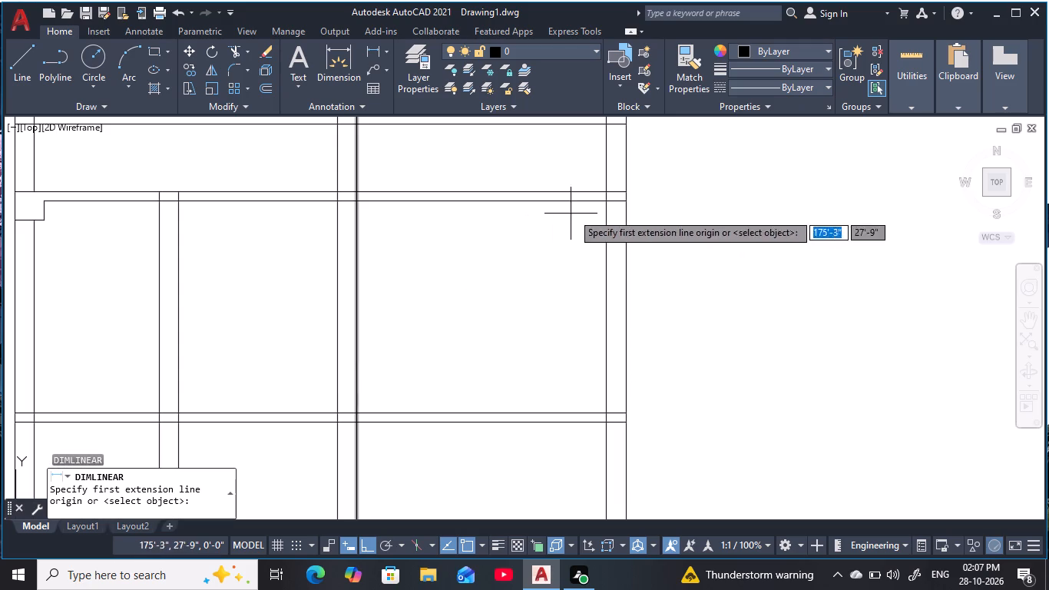
pyautogui.click(603, 201)
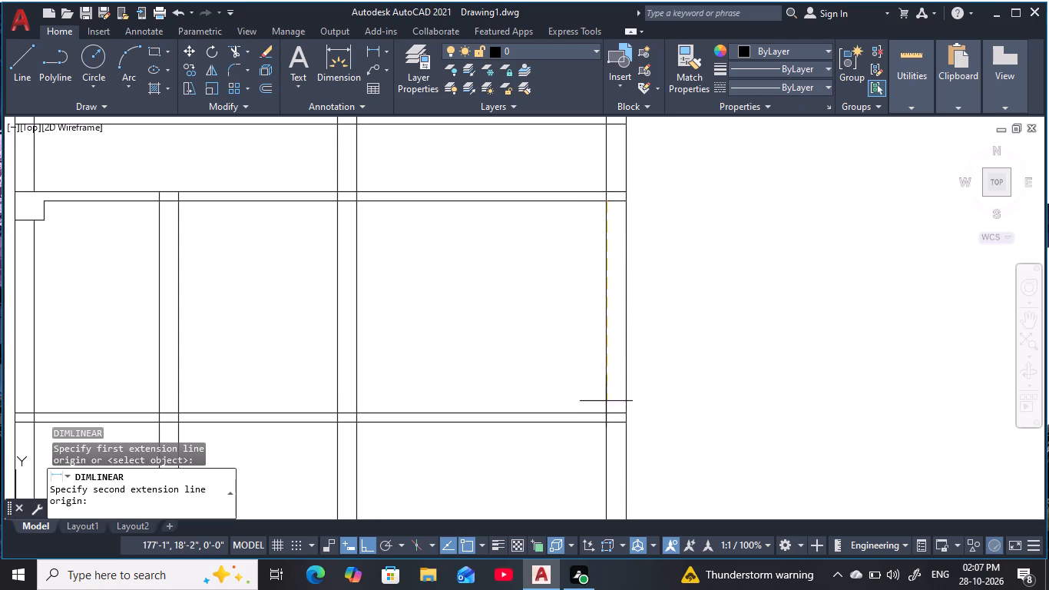
pyautogui.click(606, 413)
pyautogui.press('Escape')
pyautogui.press('Escape')
pyautogui.press('Escape')
pyautogui.press('Escape')
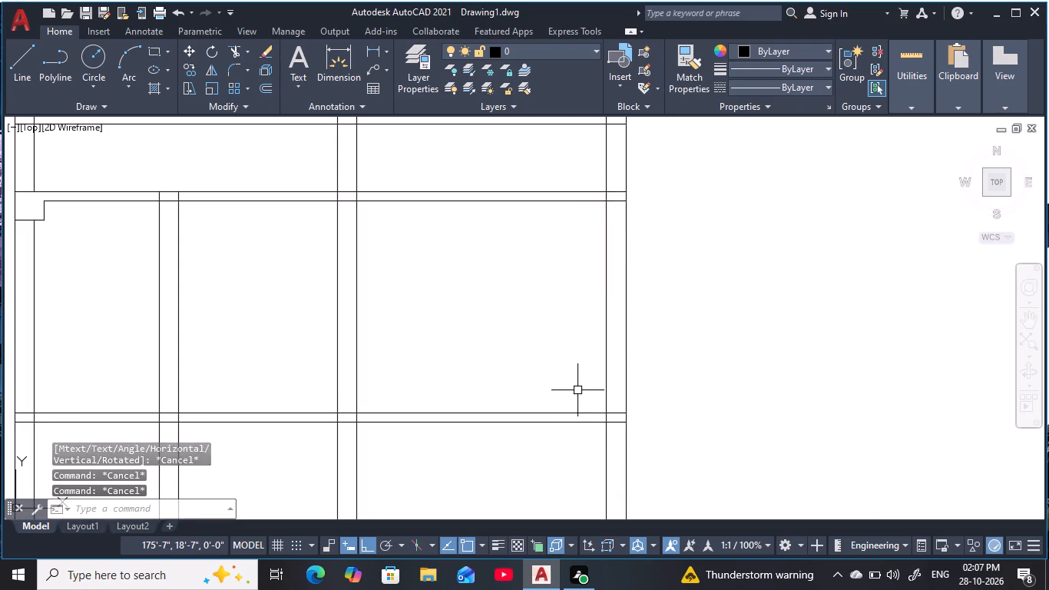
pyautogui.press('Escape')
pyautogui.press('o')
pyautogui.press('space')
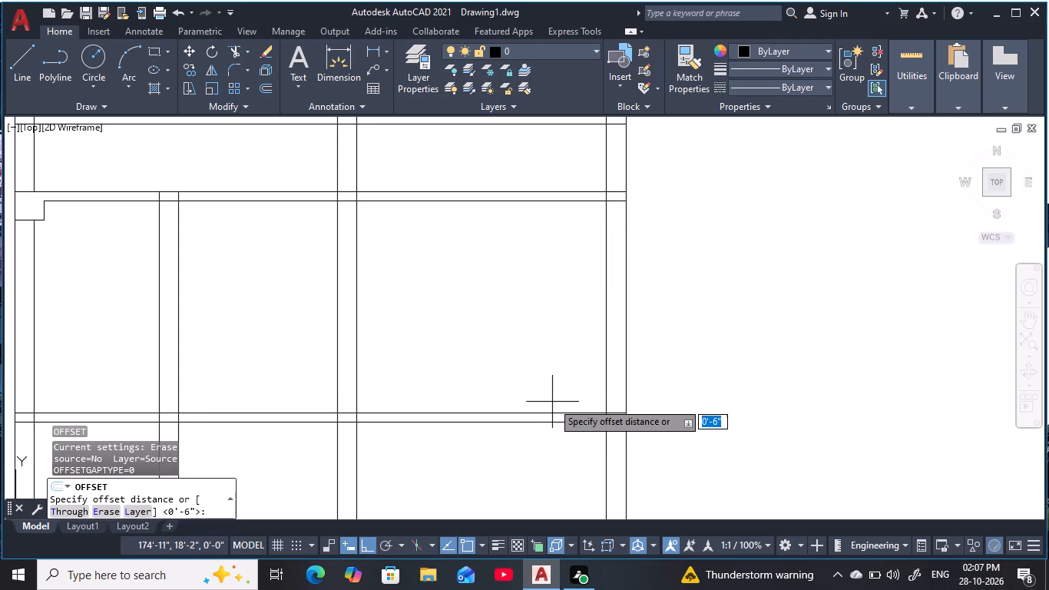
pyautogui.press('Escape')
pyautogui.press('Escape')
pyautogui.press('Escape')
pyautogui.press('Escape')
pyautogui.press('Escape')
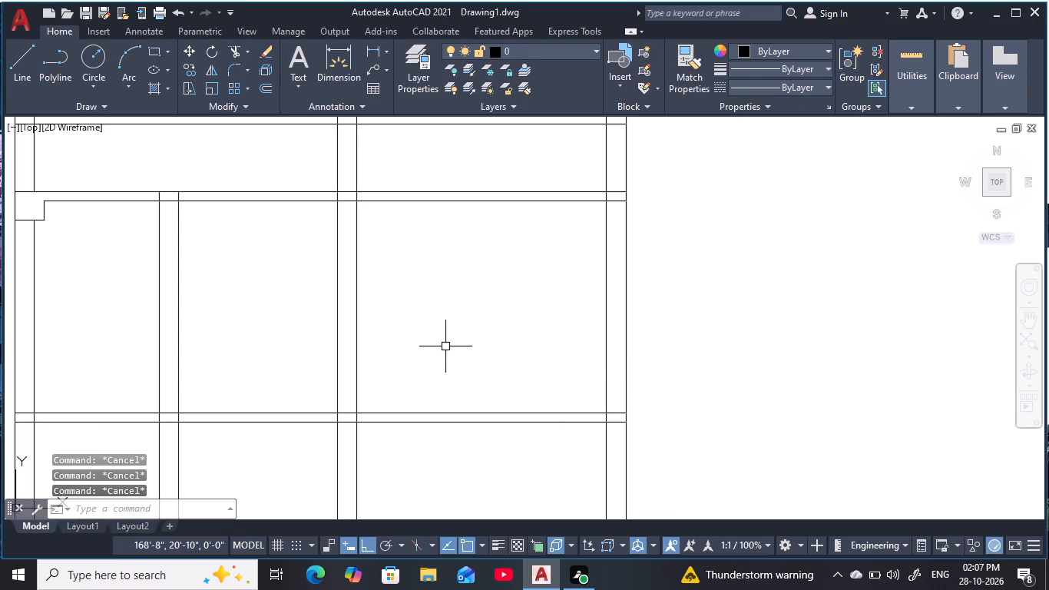
# Draw a 6" vertical riser line up from the lower slab's top at the middle wall's right-hand face.
pyautogui.press('l')
pyautogui.press('space')
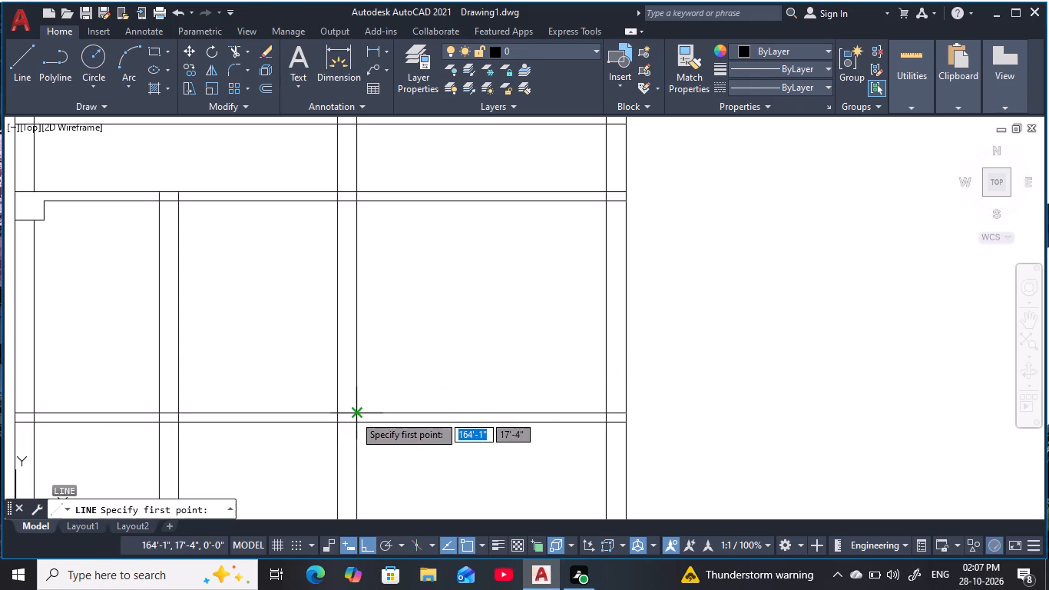
pyautogui.click(356, 415)
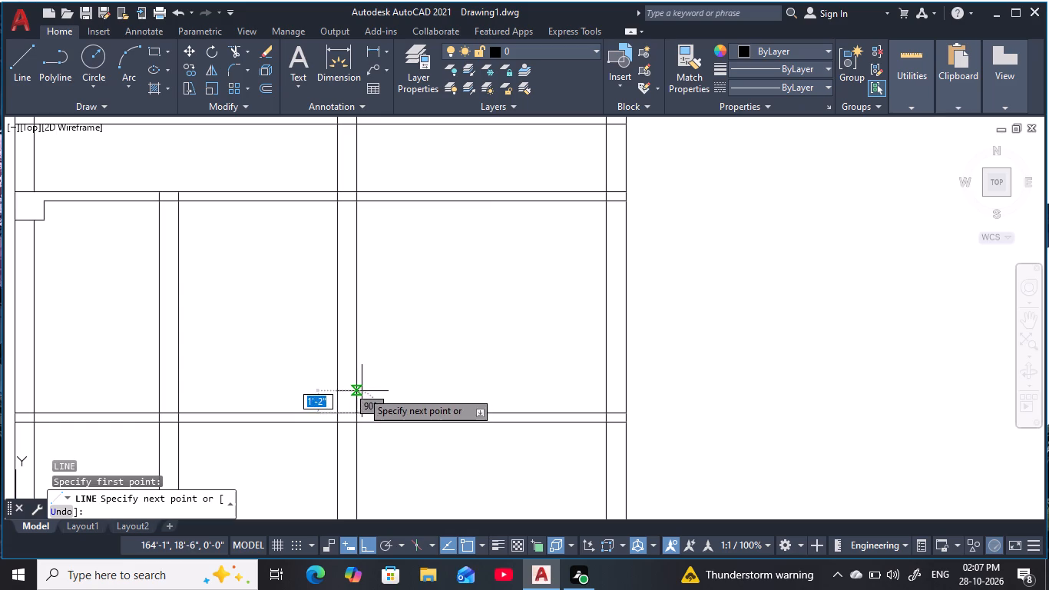
pyautogui.press('6')
pyautogui.press('space')
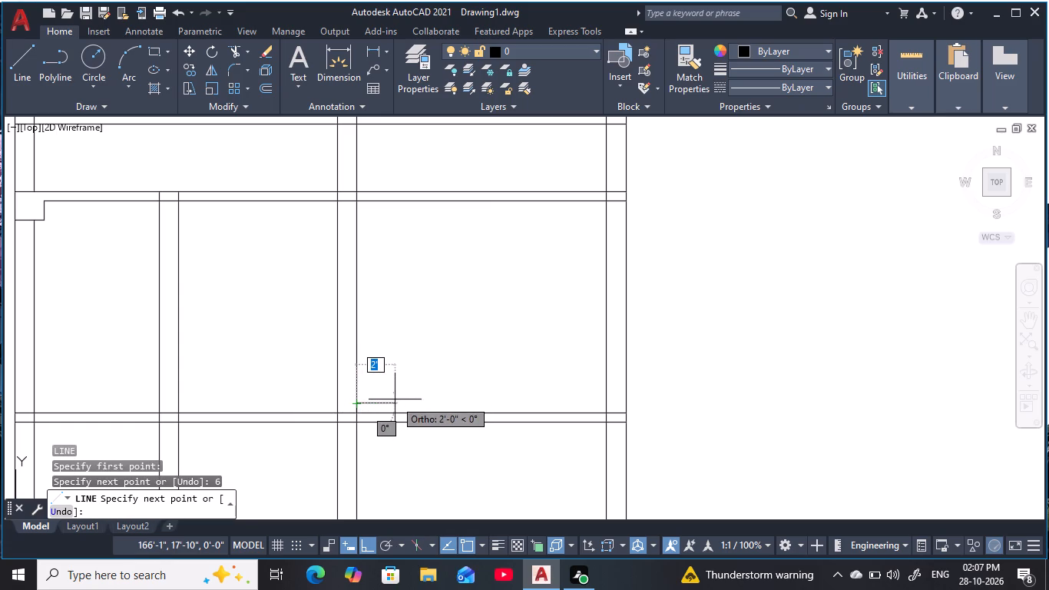
pyautogui.press('1')
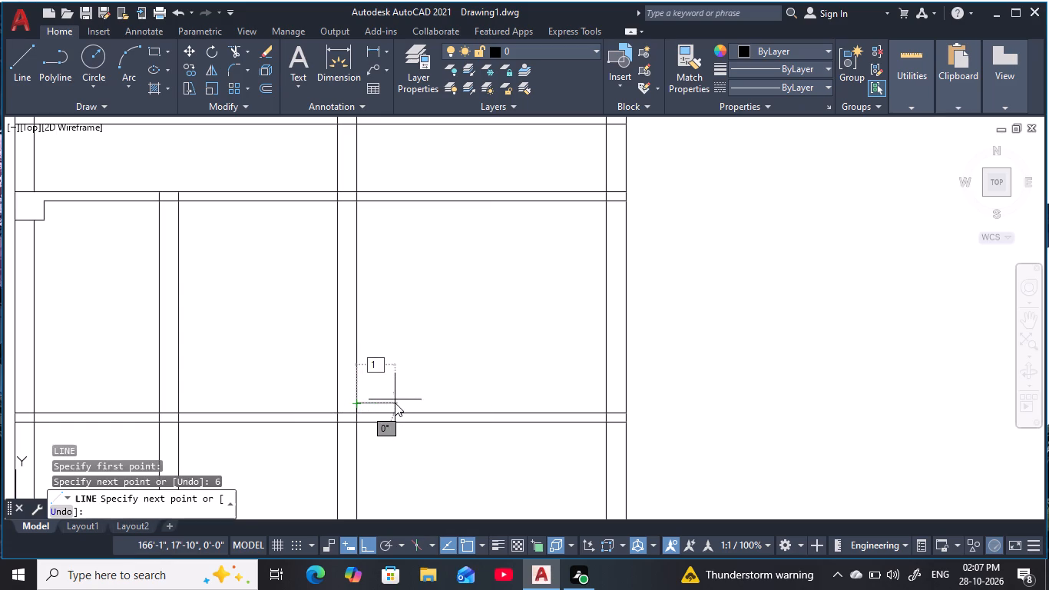
pyautogui.press('o')
pyautogui.press('space')
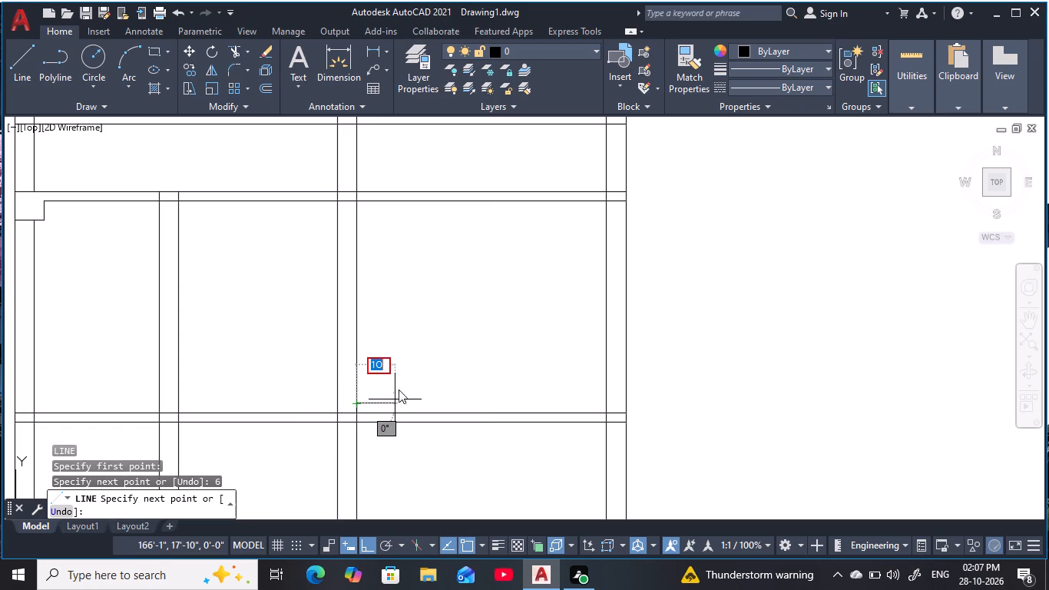
pyautogui.press('Escape')
pyautogui.press('Escape')
pyautogui.press('Escape')
pyautogui.press('Escape')
pyautogui.press('Escape')
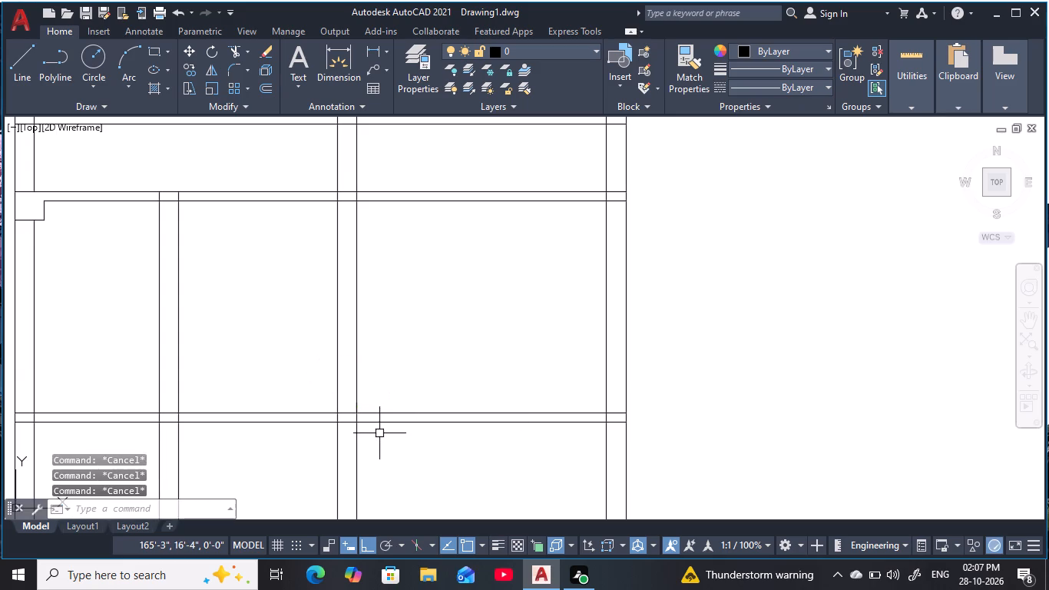
# Draw a 10" horizontal tread line from the top of the riser towards the right wall.
pyautogui.write('L')
pyautogui.press('space')
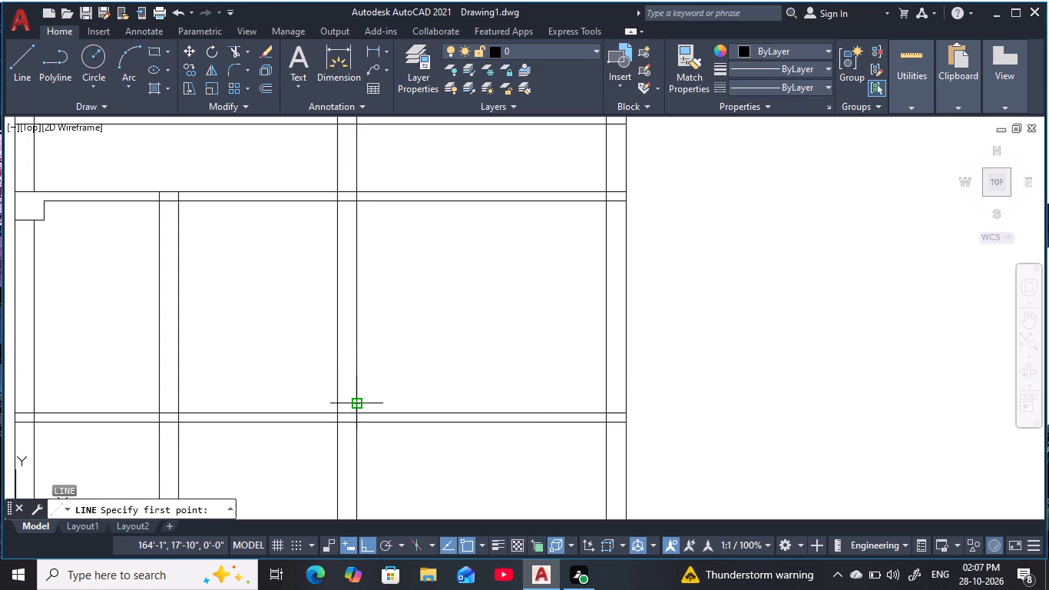
pyautogui.click(356, 402)
pyautogui.write('10')
pyautogui.press('space')
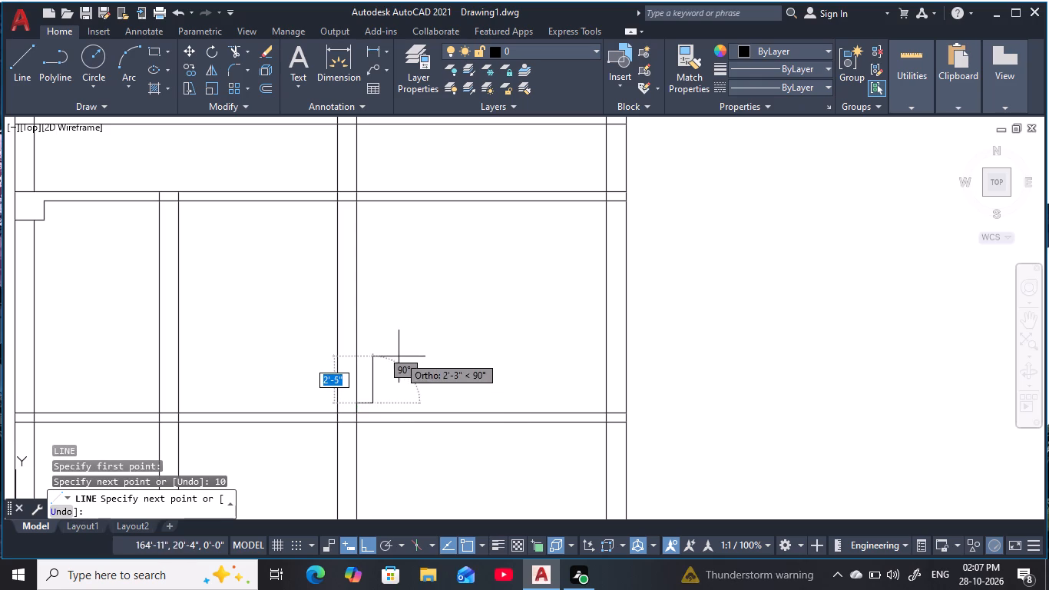
pyautogui.press('Escape')
pyautogui.press('Escape')
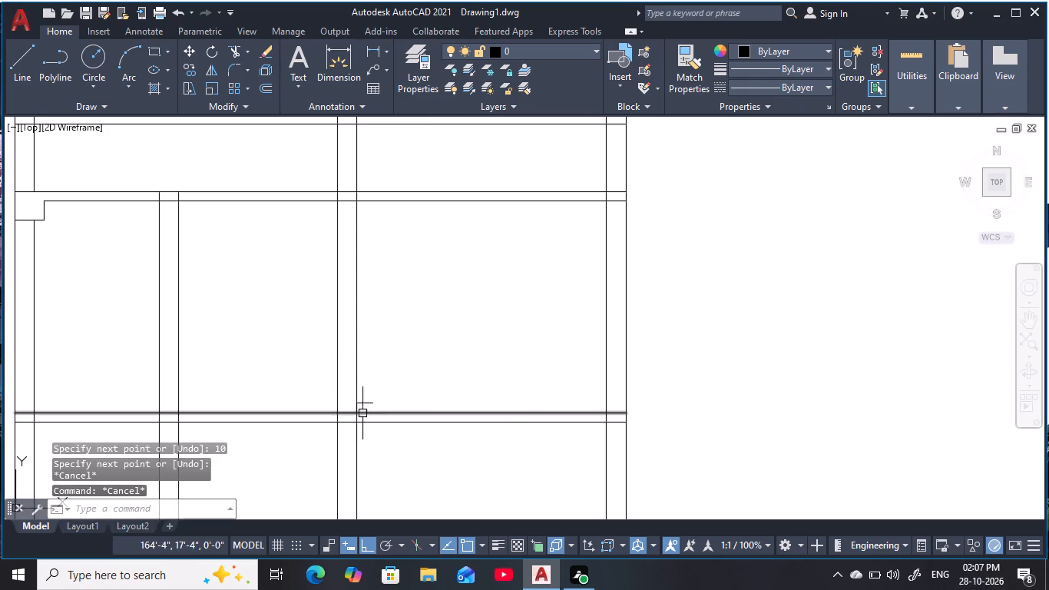
# Copy the riser and tread as a 10-item array from the riser's base to the tread's end, forming a stair flight rising towards the right wall.
pyautogui.scroll(2, 362, 413)
pyautogui.moveTo(363, 413); pyautogui.dragTo(360, 400, button='middle')
pyautogui.press('Escape')
pyautogui.press('Escape')
pyautogui.click(326, 370)
pyautogui.click(403, 409)
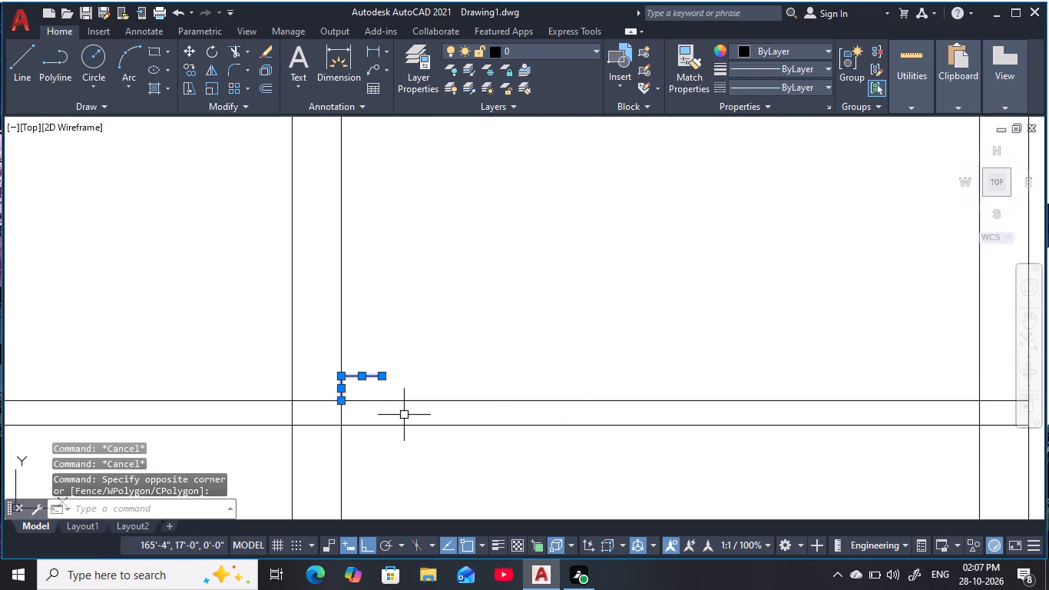
pyautogui.press('c')
pyautogui.press('o')
pyautogui.press('space')
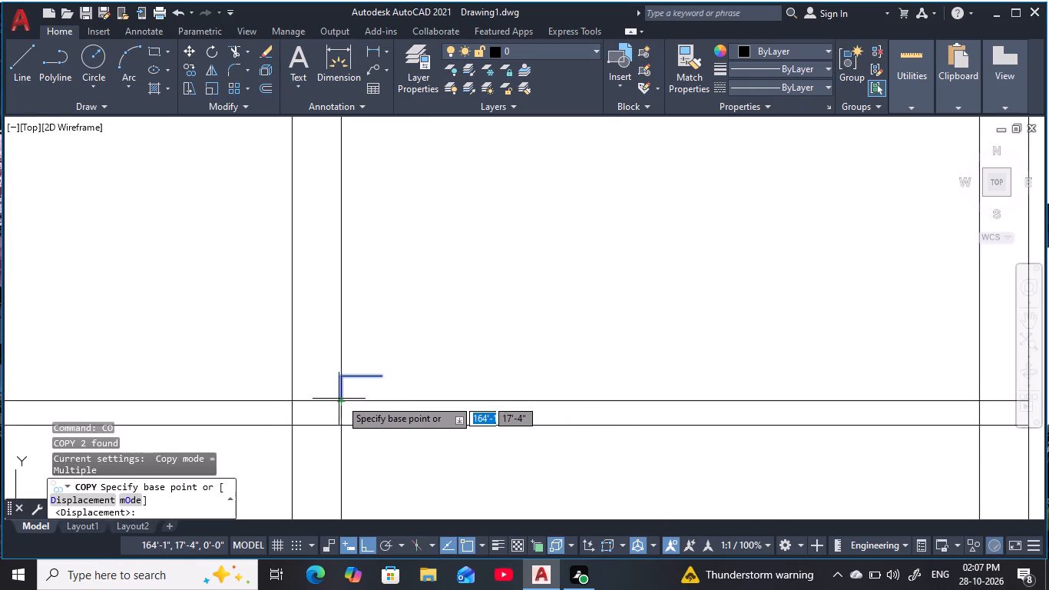
pyautogui.click(342, 398)
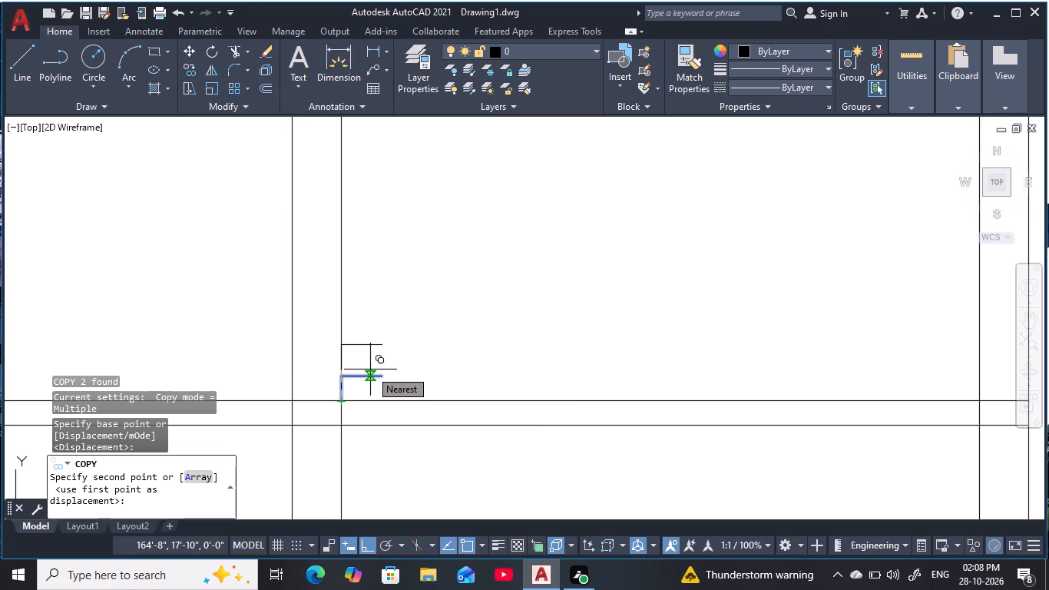
pyautogui.write('A')
pyautogui.press('space')
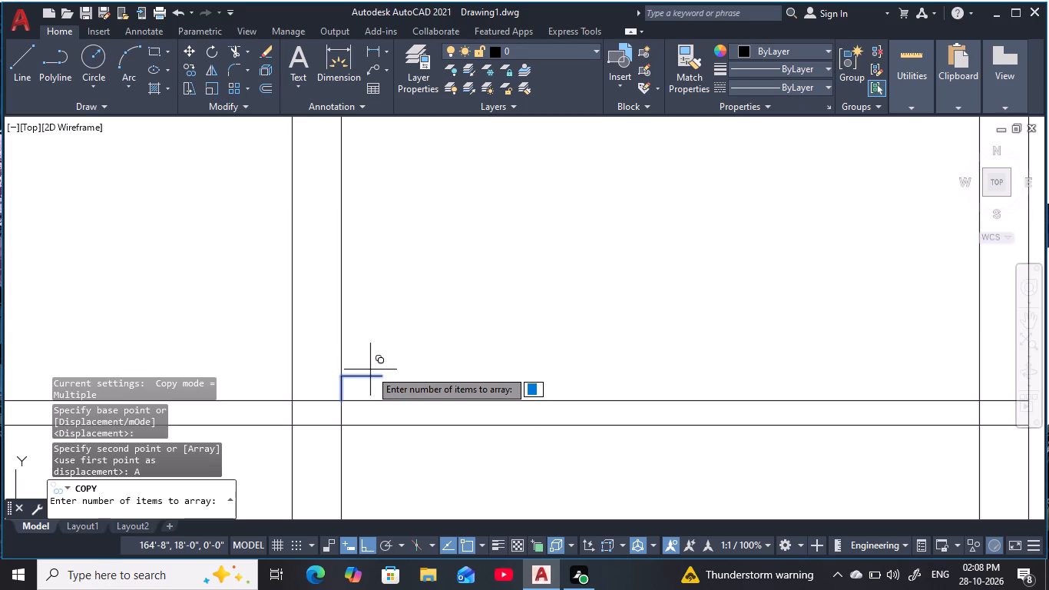
pyautogui.press('1')
pyautogui.press('0')
pyautogui.press('space')
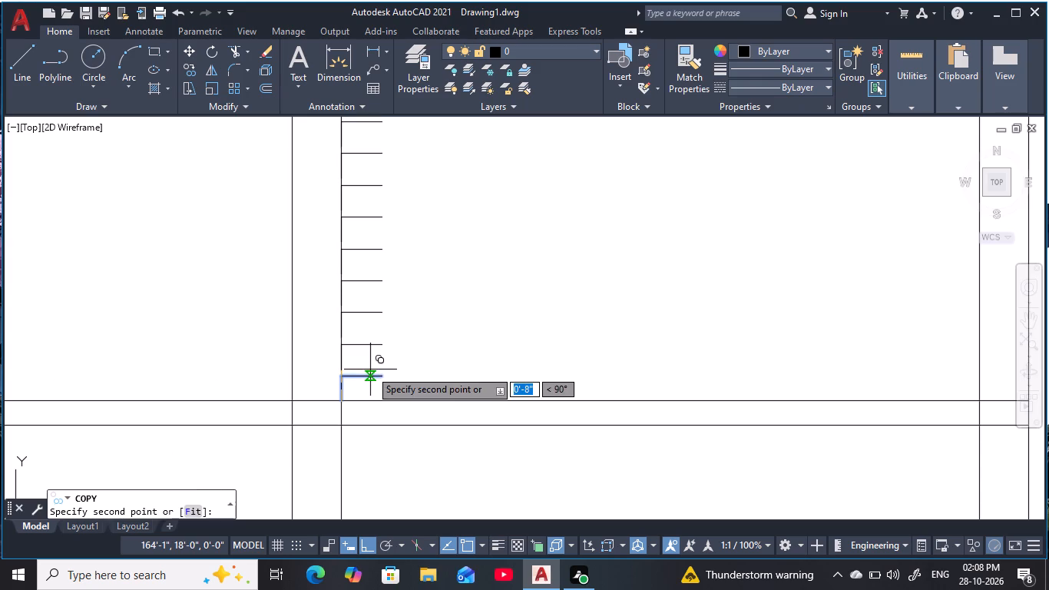
pyautogui.press('F8')
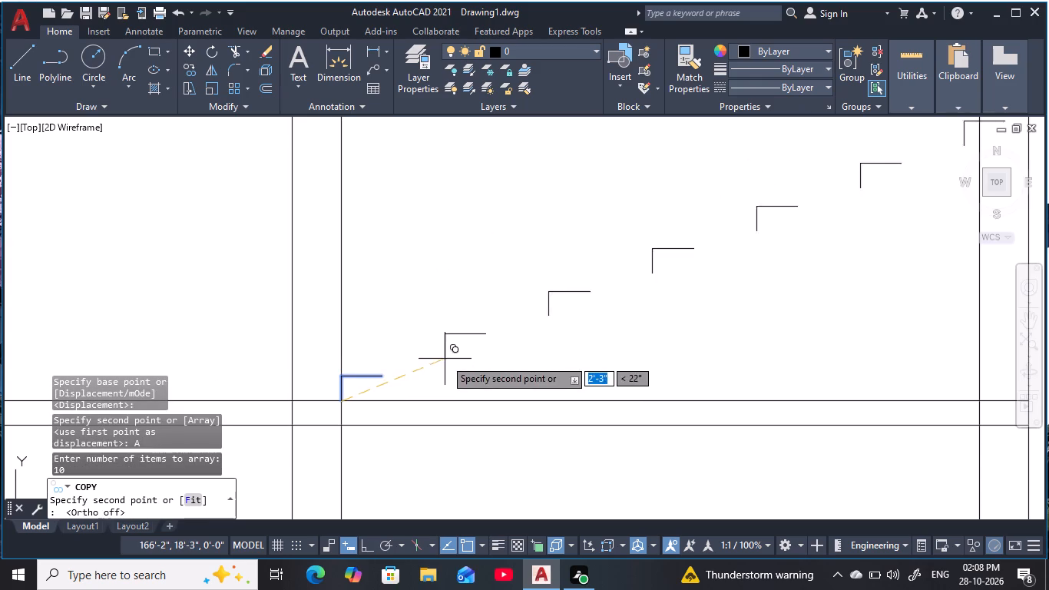
pyautogui.click(381, 372)
pyautogui.press('Escape')
pyautogui.press('Escape')
pyautogui.press('Escape')
pyautogui.scroll(-1, 438, 263)
pyautogui.moveTo(438, 270); pyautogui.dragTo(438, 267, button='middle')
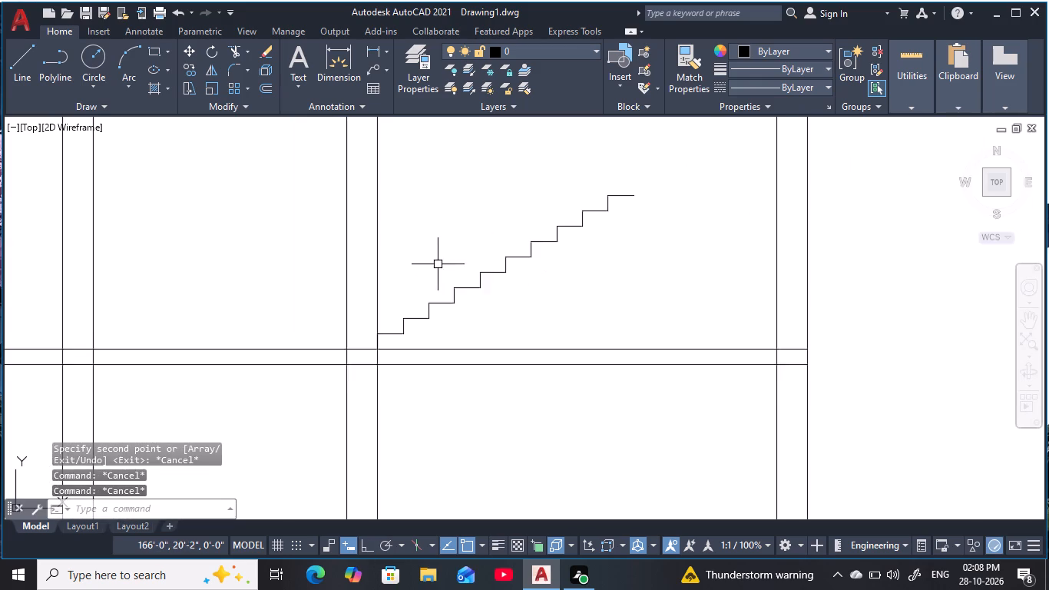
# Examine the stair flight's position relative to the slab above and the walls on either side.
pyautogui.moveTo(438, 267); pyautogui.dragTo(435, 303, button='middle')
pyautogui.press('Escape')
pyautogui.press('Escape')
pyautogui.moveTo(483, 279); pyautogui.dragTo(501, 302, button='middle')
pyautogui.press('Escape')
pyautogui.moveTo(528, 293); pyautogui.dragTo(627, 330, button='middle')
pyautogui.press('Escape')
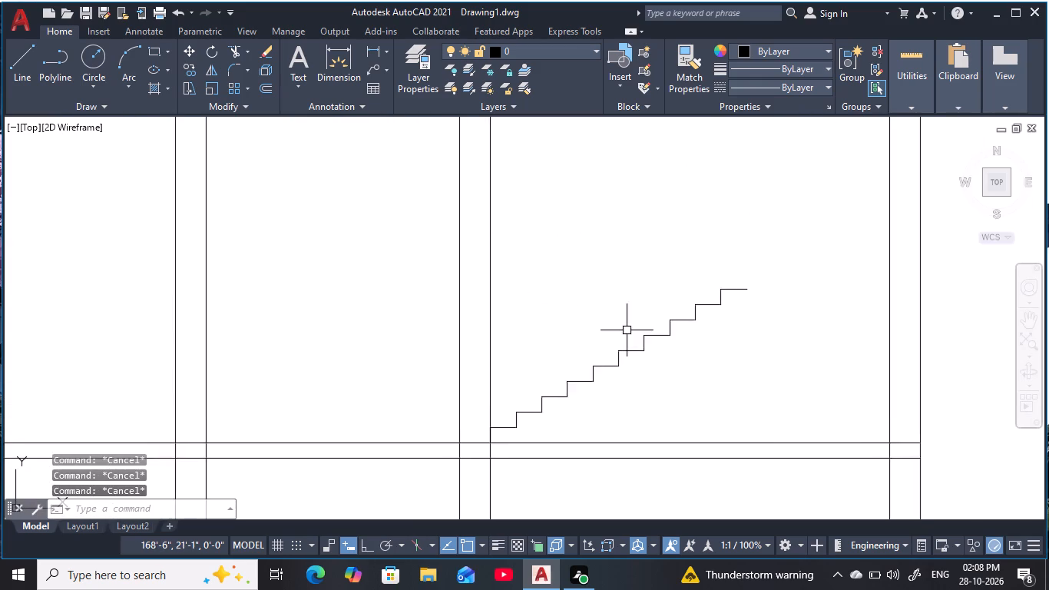
pyautogui.press('Escape')
pyautogui.moveTo(627, 330); pyautogui.dragTo(601, 327, button='middle')
pyautogui.press('Escape')
pyautogui.press('Escape')
pyautogui.press('Escape')
pyautogui.press('Escape')
pyautogui.moveTo(559, 370); pyautogui.dragTo(520, 431, button='middle')
pyautogui.press('Escape')
pyautogui.press('Escape')
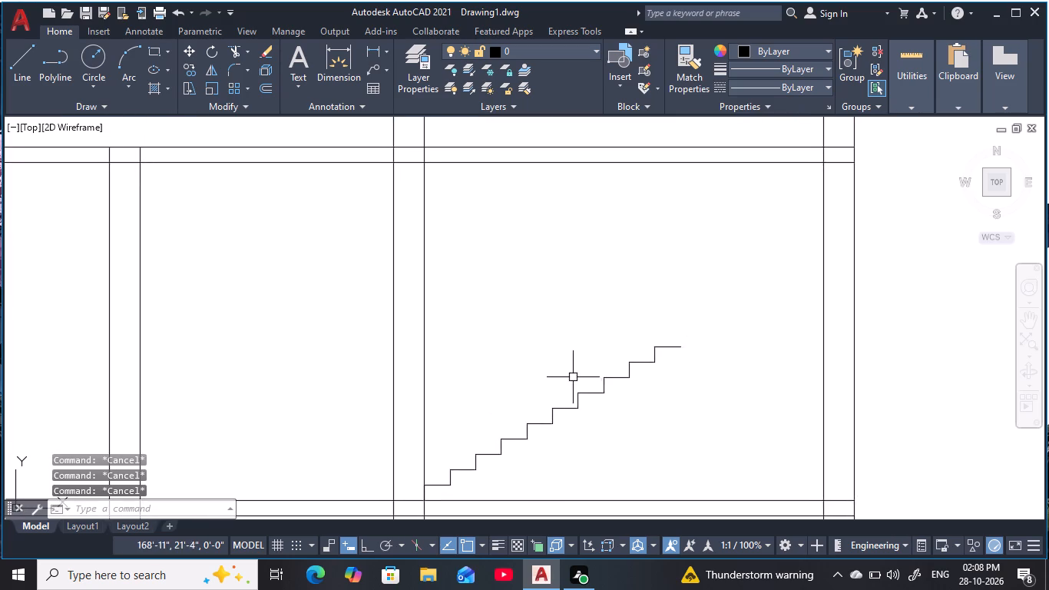
pyautogui.press('Escape')
pyautogui.moveTo(575, 376); pyautogui.dragTo(558, 380, button='middle')
pyautogui.press('Escape')
pyautogui.press('Escape')
pyautogui.press('Escape')
pyautogui.press('Escape')
pyautogui.press('Escape')
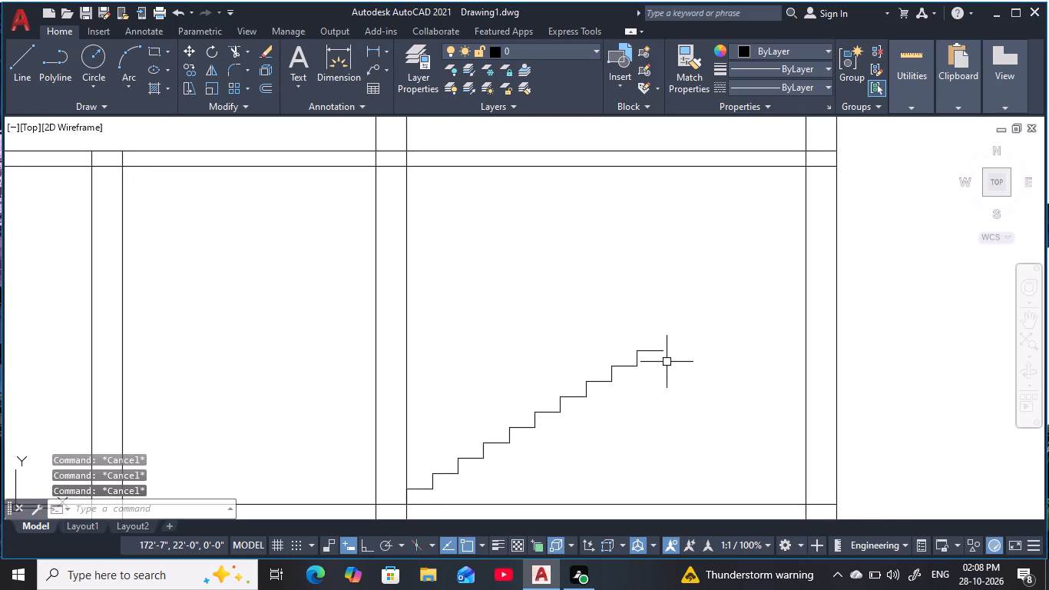
# Draw a horizontal landing line from the end of the top tread to the right wall's inner face.
pyautogui.press('l')
pyautogui.press('space')
pyautogui.click(662, 353)
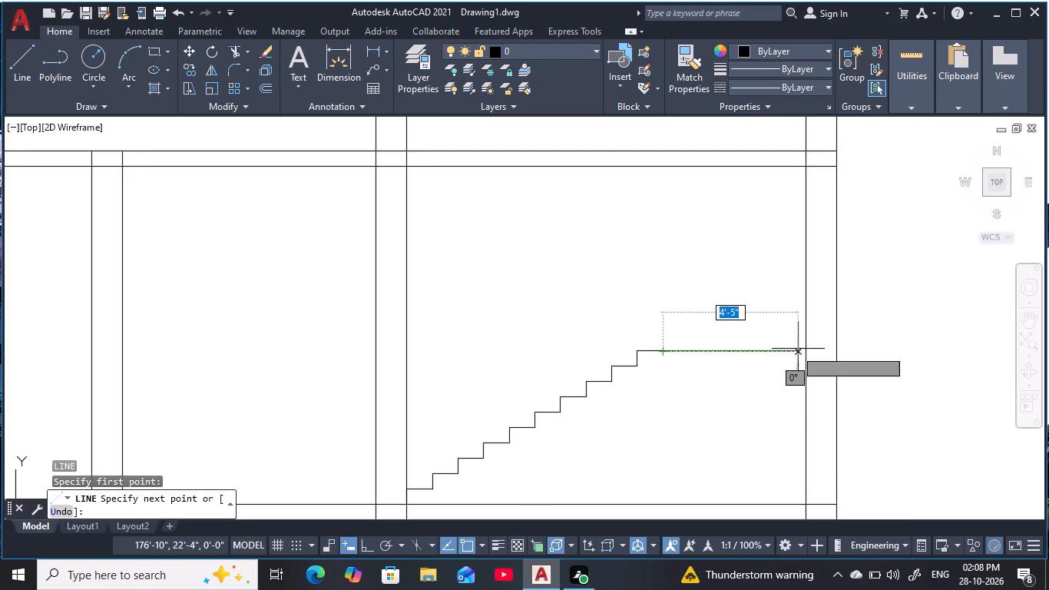
pyautogui.click(803, 350)
pyautogui.press('Escape')
pyautogui.press('Escape')
pyautogui.press('Escape')
pyautogui.press('Escape')
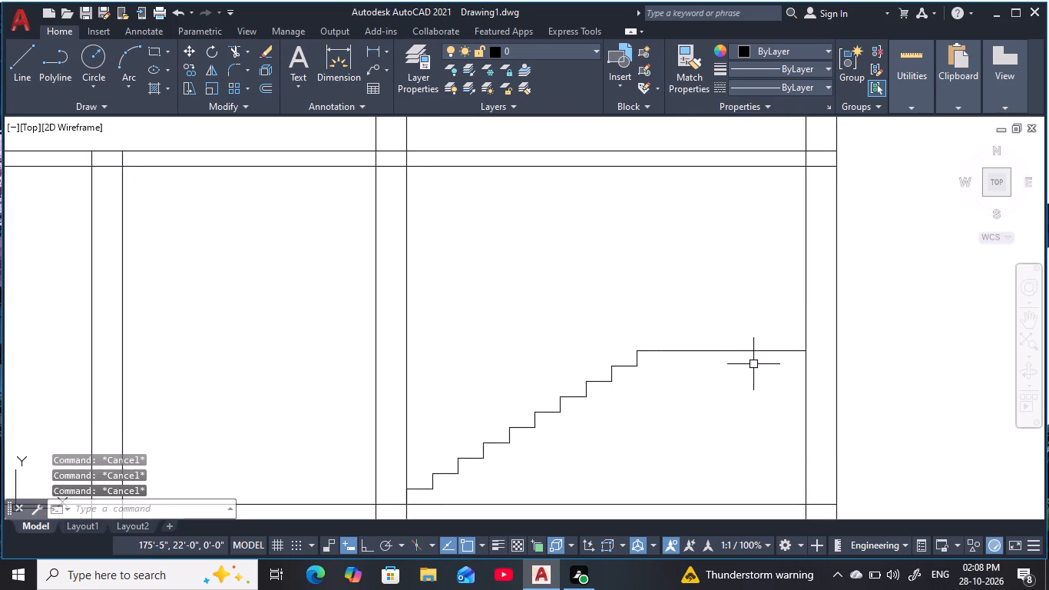
# Measure the length of the landing line from the end of the top tread to the right wall's inner face.
pyautogui.press('d')
pyautogui.press('l')
pyautogui.write('I')
pyautogui.press('space')
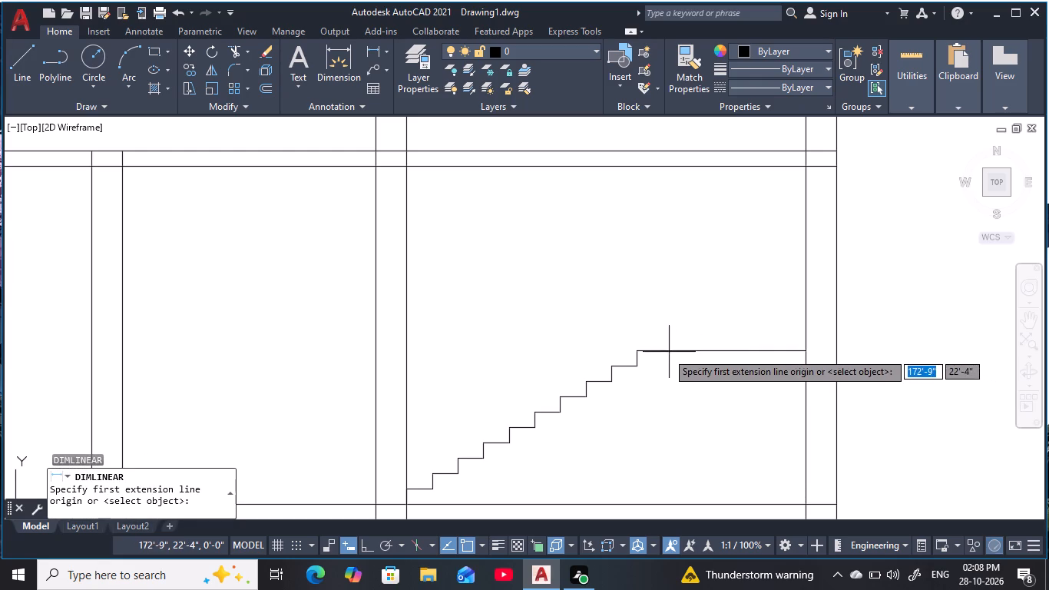
pyautogui.click(663, 352)
pyautogui.click(809, 354)
pyautogui.press('Escape')
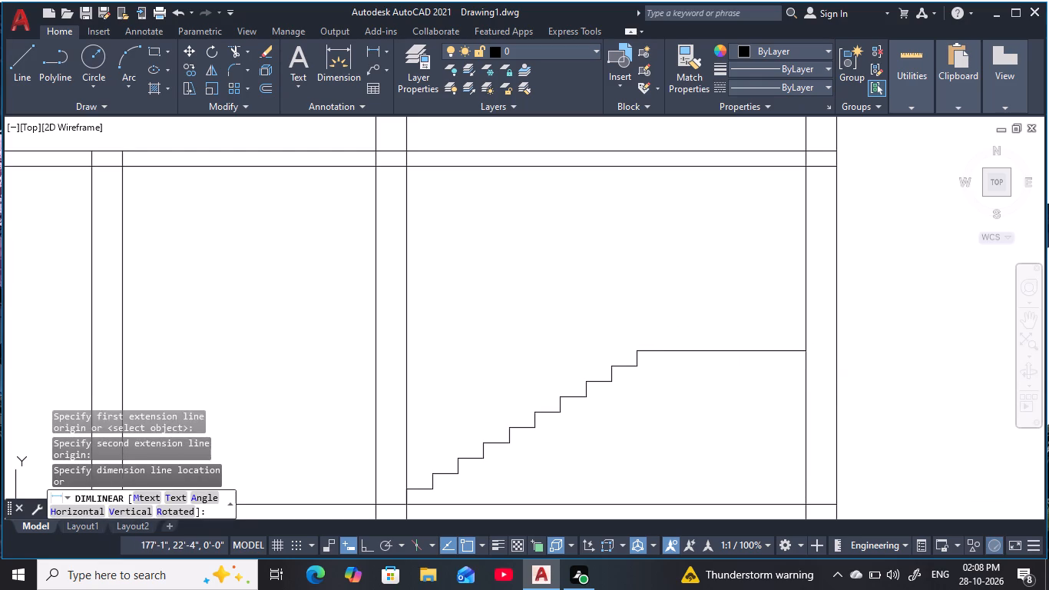
pyautogui.press('Escape')
pyautogui.press('Escape')
pyautogui.press('Escape')
pyautogui.press('Escape')
# Examine the lower stair flight and landing in relation to the floor slabs and surrounding walls.
pyautogui.scroll(-1, 716, 380)
pyautogui.moveTo(716, 380); pyautogui.dragTo(750, 340, button='middle')
pyautogui.press('Escape')
pyautogui.press('Escape')
pyautogui.moveTo(736, 350); pyautogui.dragTo(735, 368, button='middle')
pyautogui.press('Escape')
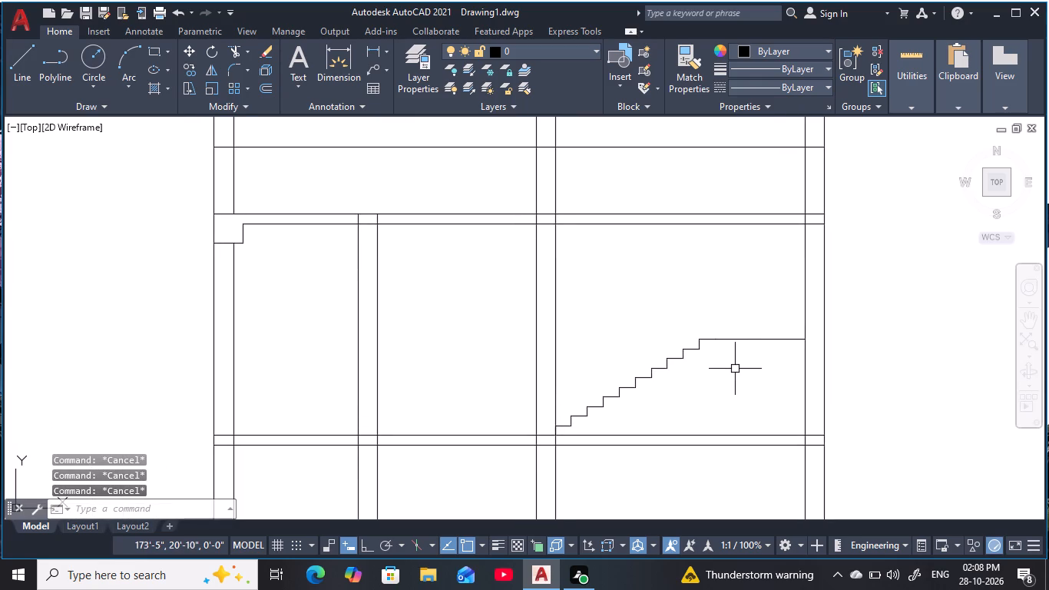
pyautogui.press('Escape')
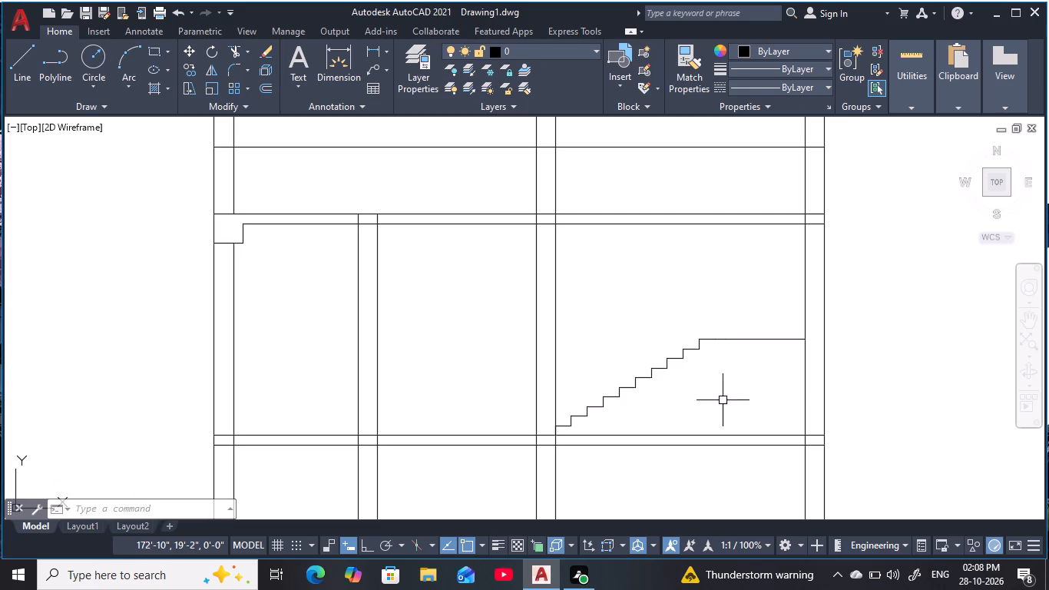
pyautogui.press('Escape')
pyautogui.press('Escape')
pyautogui.press('Escape')
pyautogui.press('Escape')
pyautogui.press('Escape')
pyautogui.press('Escape')
pyautogui.scroll(1, 595, 419)
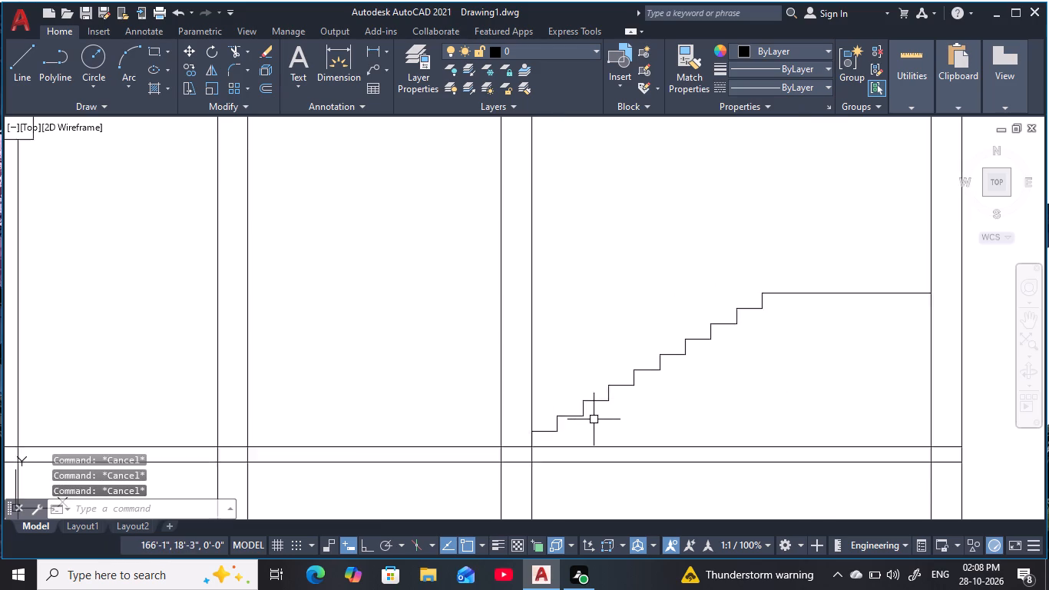
pyautogui.scroll(1, 594, 419)
pyautogui.middleClick(594, 419)
pyautogui.scroll(-2, 591, 423)
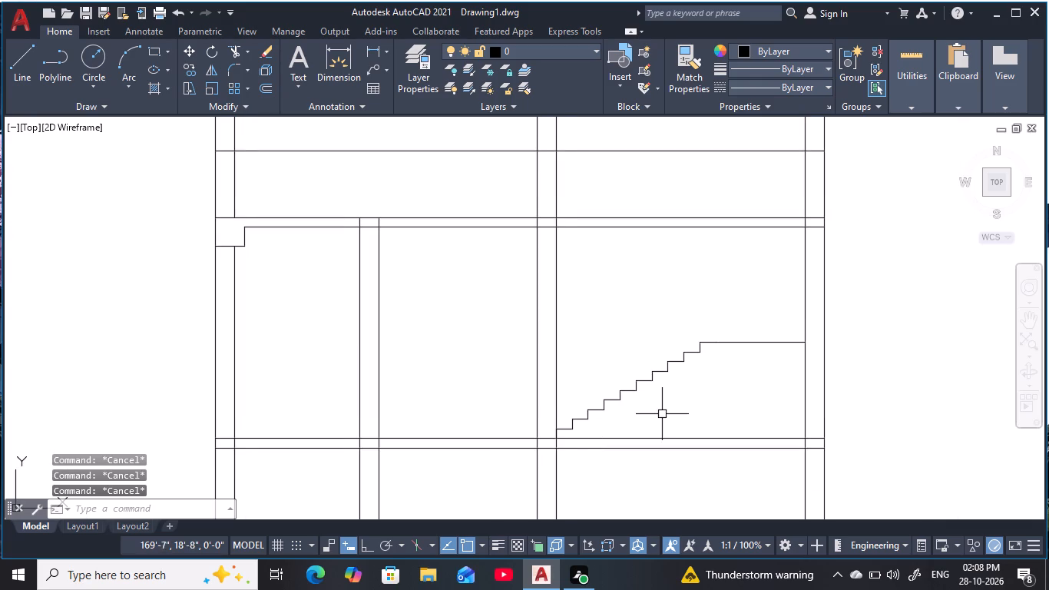
pyautogui.middleClick(660, 415)
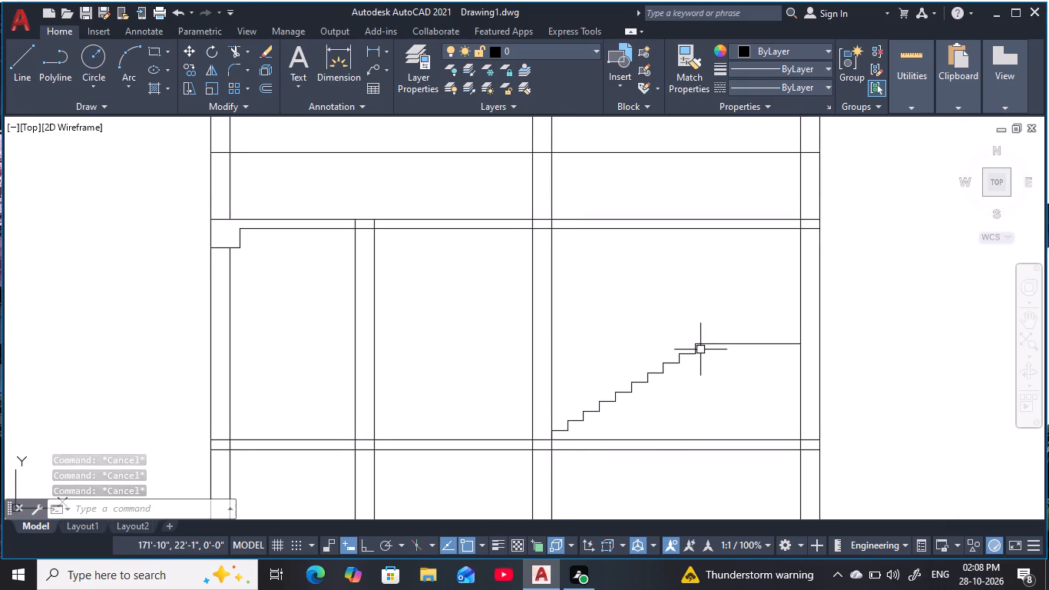
# Offset the landing line 6" upward.
pyautogui.press('Escape')
pyautogui.press('Escape')
pyautogui.press('Escape')
pyautogui.scroll(1, 710, 343)
pyautogui.moveTo(710, 343); pyautogui.dragTo(679, 362, button='middle')
pyautogui.press('Escape')
pyautogui.press('Escape')
pyautogui.press('Escape')
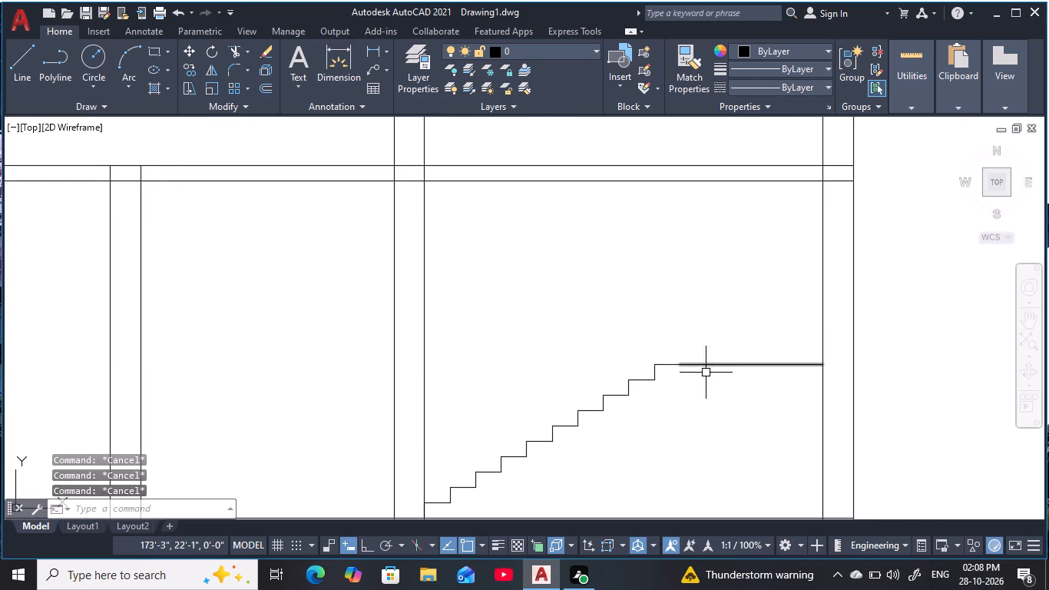
pyautogui.write('O 6')
pyautogui.press('space')
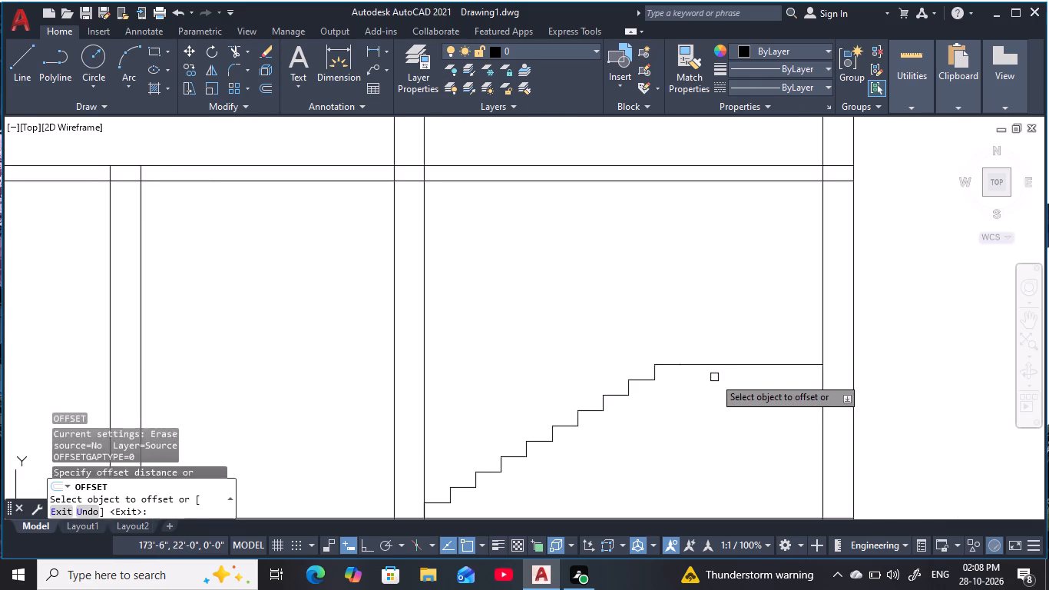
pyautogui.click(713, 364)
pyautogui.click(710, 337)
pyautogui.press('Escape')
pyautogui.moveTo(711, 325); pyautogui.dragTo(713, 346, button='middle')
pyautogui.press('Escape')
pyautogui.press('Escape')
pyautogui.press('Escape')
# Draw a 6" vertical riser from the left end of the upper landing line, followed by a 10" horizontal tread leftward.
pyautogui.write('L')
pyautogui.press('space')
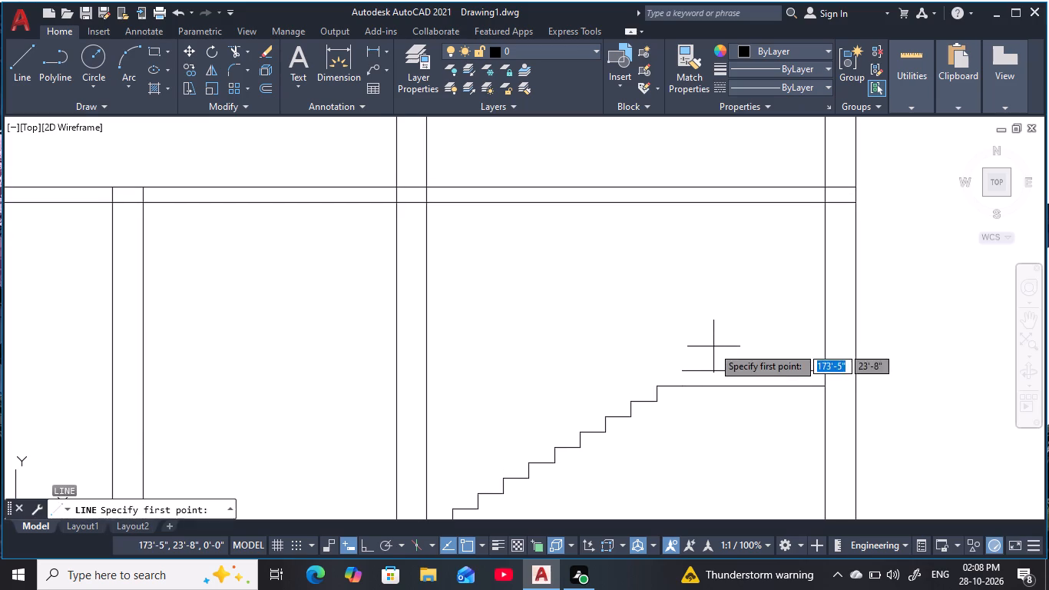
pyautogui.click(686, 370)
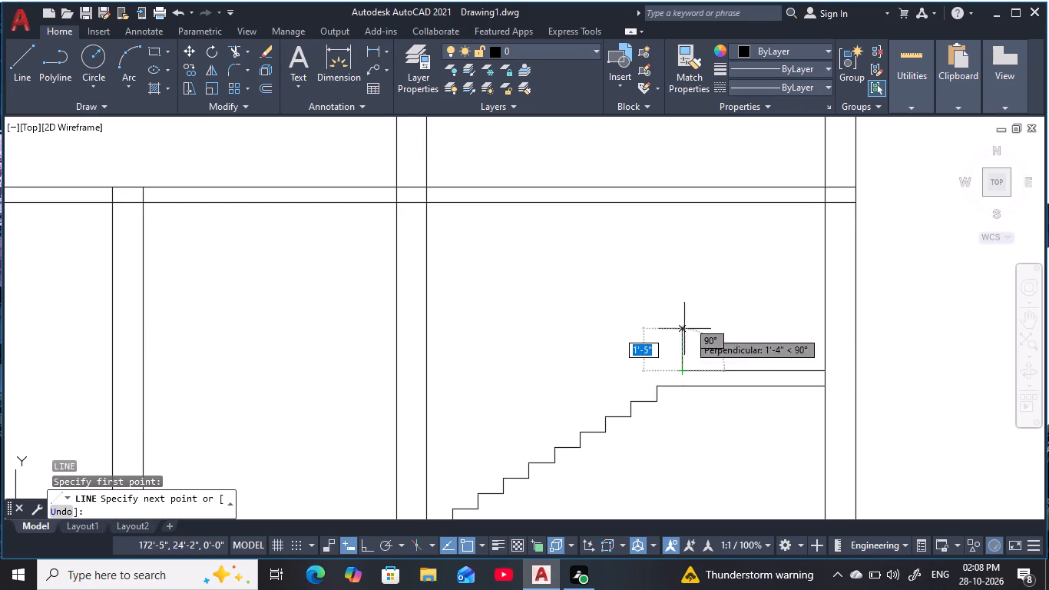
pyautogui.press('F8')
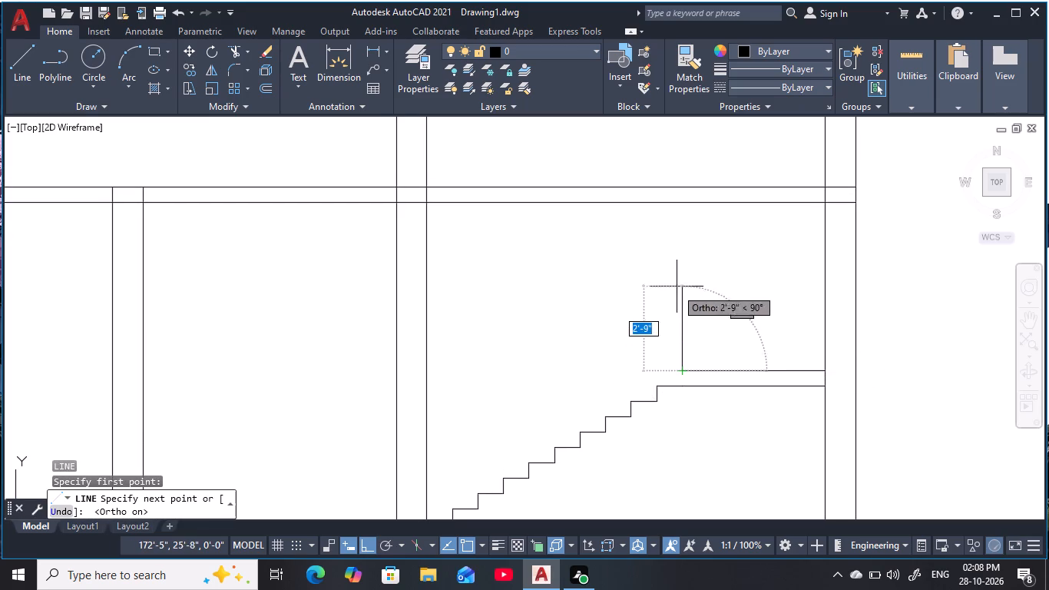
pyautogui.write('6')
pyautogui.press('space')
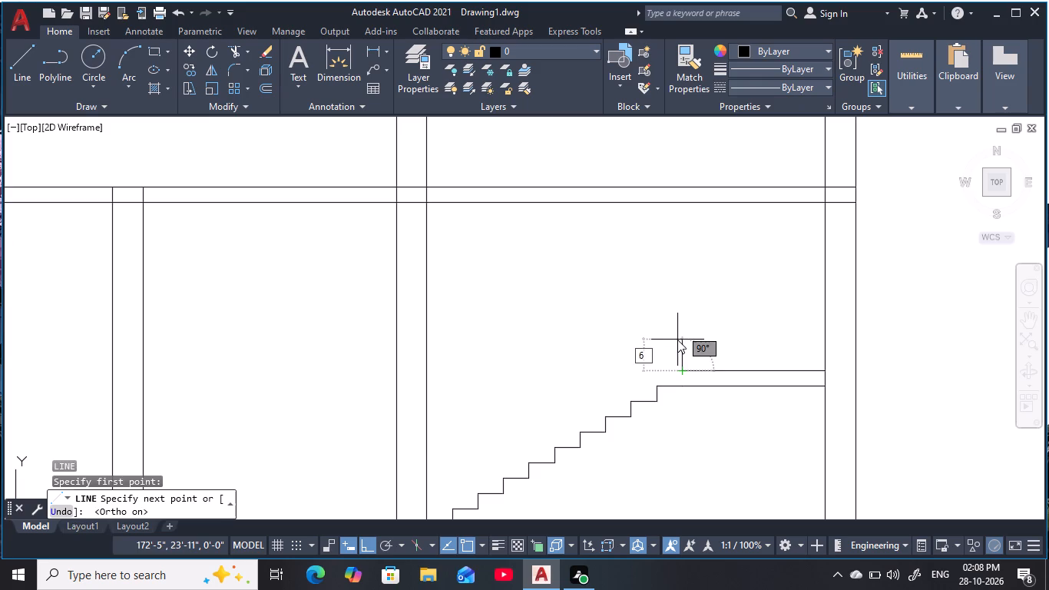
pyautogui.press('1')
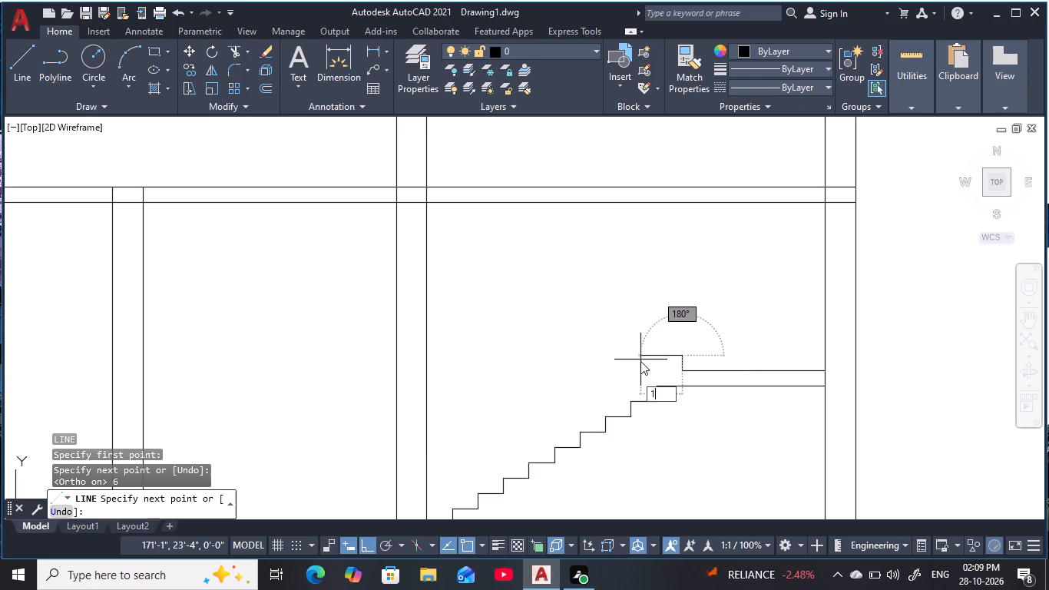
pyautogui.write('0')
pyautogui.press('space')
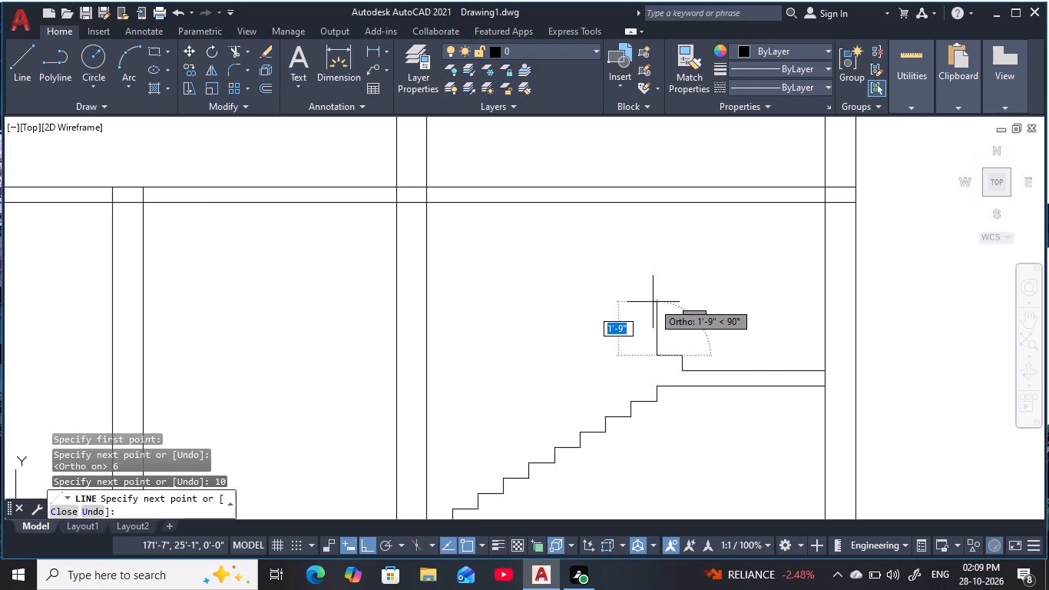
pyautogui.press('Escape')
pyautogui.press('Escape')
pyautogui.press('Escape')
pyautogui.press('Escape')
pyautogui.press('Escape')
# Copy the new riser and tread as a 10-item array from the riser's base to the tread's end, forming the upper flight.
pyautogui.scroll(2, 704, 383)
pyautogui.click(554, 266)
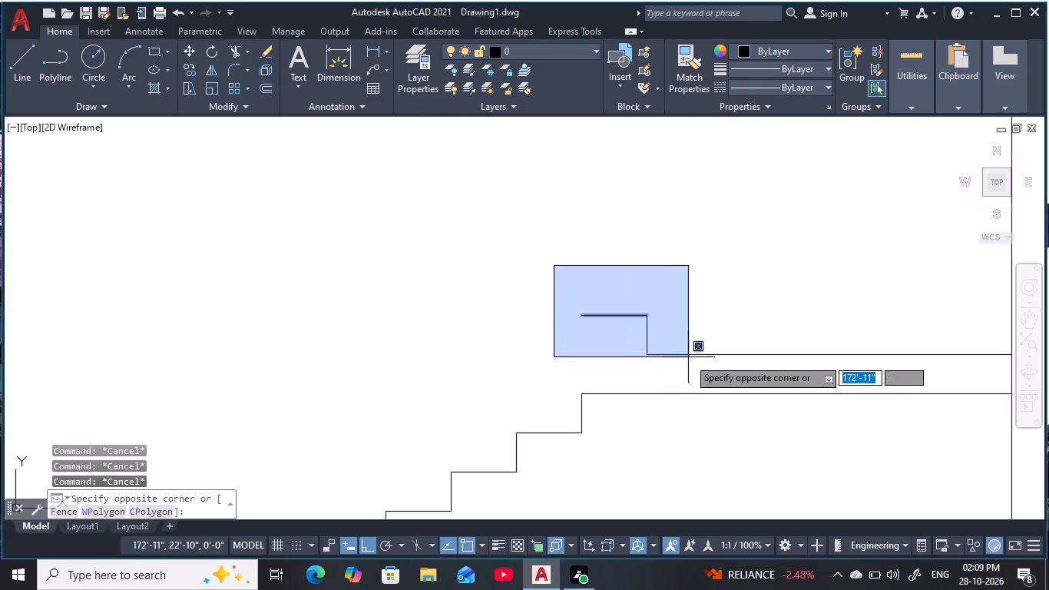
pyautogui.click(694, 365)
pyautogui.write('CO')
pyautogui.press('space')
pyautogui.click(648, 356)
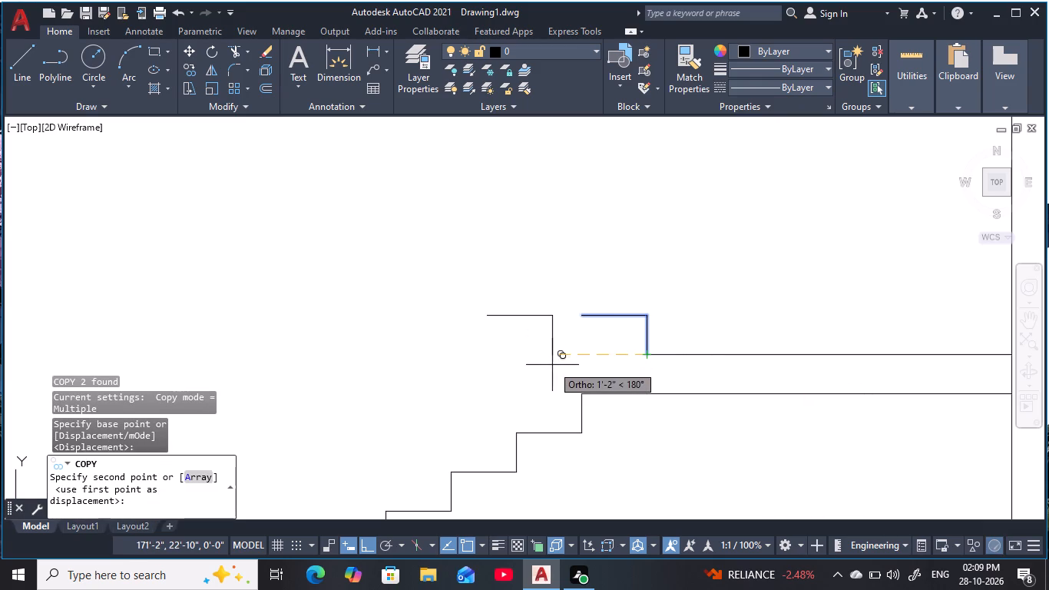
pyautogui.press('a')
pyautogui.press('space')
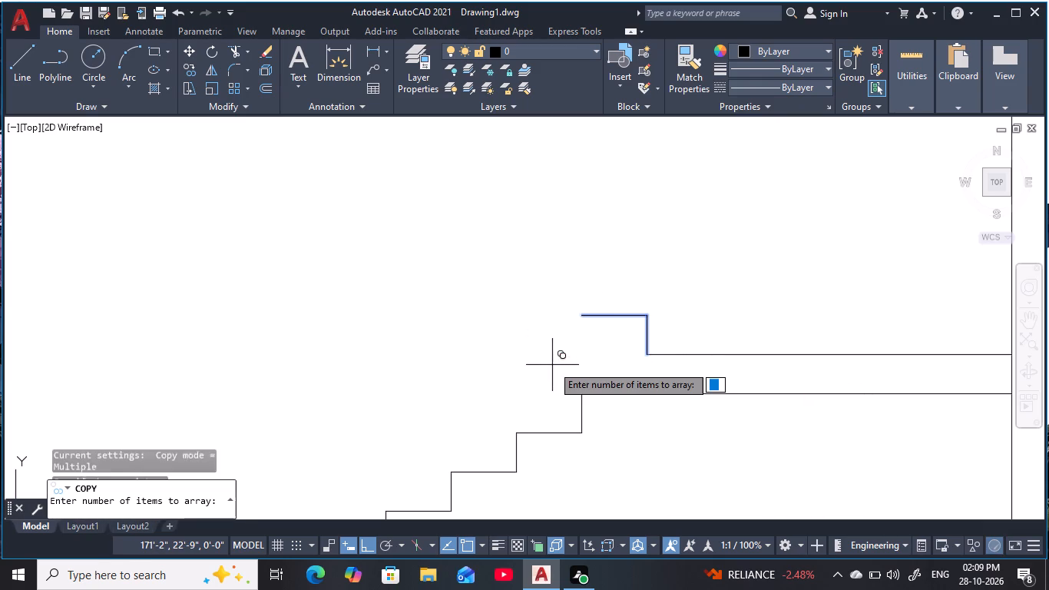
pyautogui.write('10')
pyautogui.press('space')
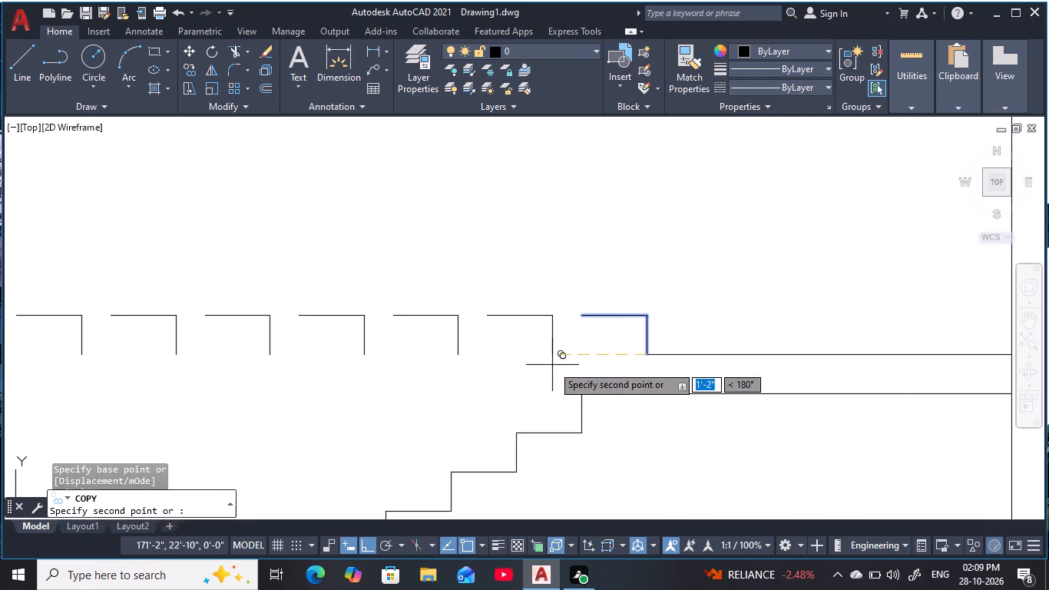
pyautogui.press('F8')
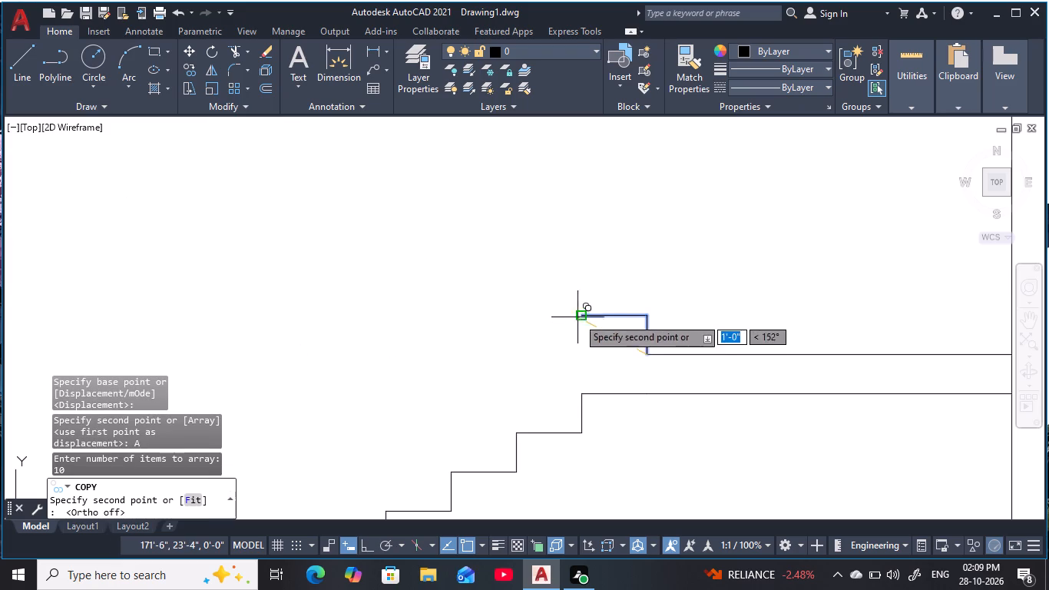
pyautogui.scroll(-1, 579, 309)
pyautogui.moveTo(579, 309); pyautogui.dragTo(620, 385, button='middle')
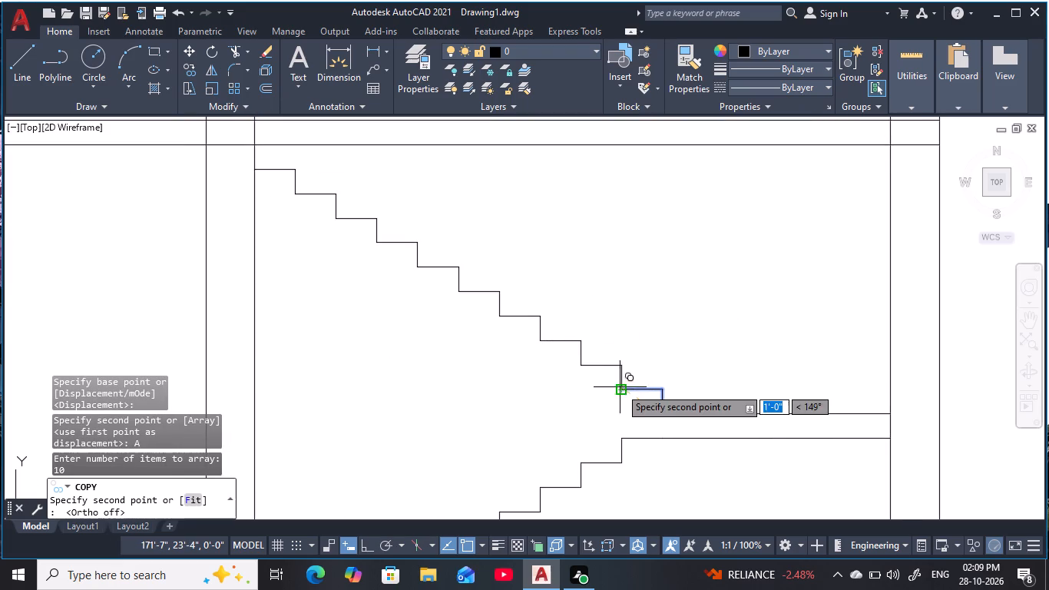
pyautogui.click(620, 387)
pyautogui.press('Escape')
pyautogui.press('Escape')
# Measure the vertical gap between the slab's underside and the upper flight's top tread at the middle wall.
pyautogui.scroll(-1, 614, 334)
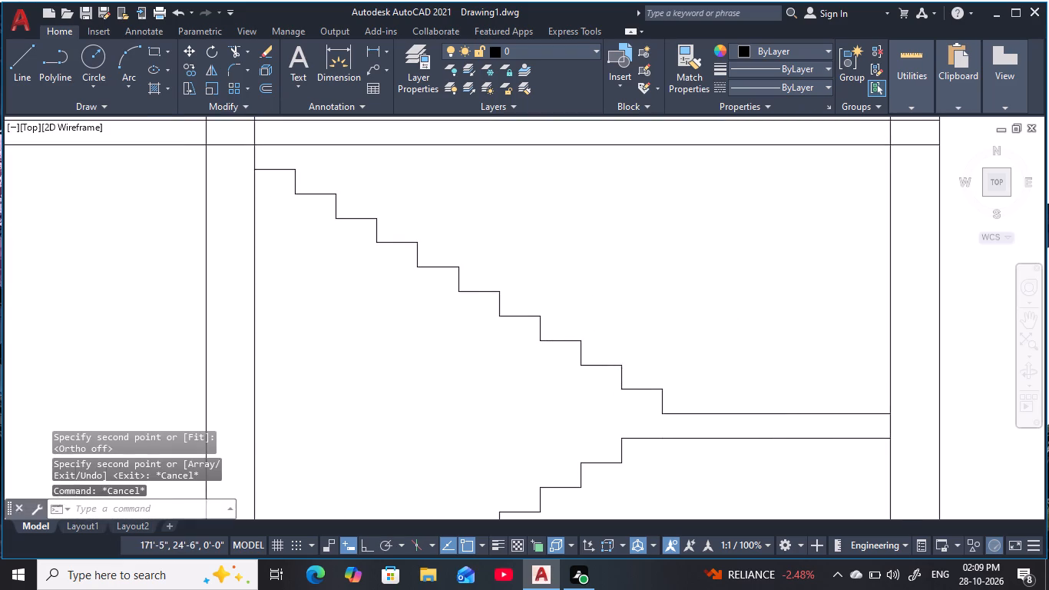
pyautogui.scroll(-1, 614, 334)
pyautogui.moveTo(621, 350); pyautogui.dragTo(667, 416, button='middle')
pyautogui.press('Escape')
pyautogui.press('Escape')
pyautogui.press('Escape')
pyautogui.press('Escape')
pyautogui.scroll(3, 548, 343)
pyautogui.press('Escape')
pyautogui.press('Escape')
pyautogui.moveTo(512, 321); pyautogui.dragTo(531, 333, button='middle')
pyautogui.press('Escape')
pyautogui.press('Escape')
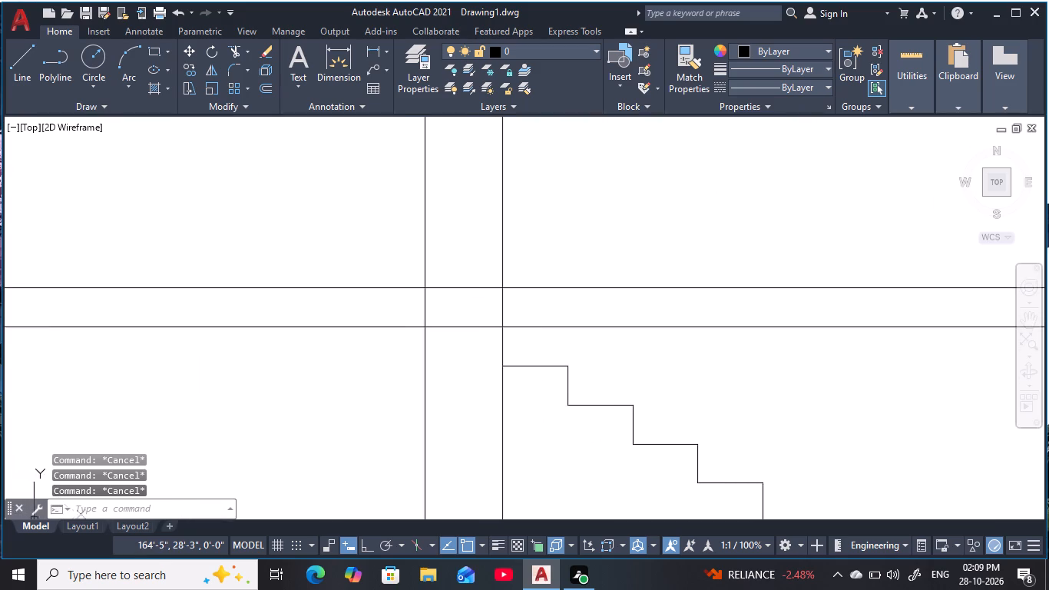
pyautogui.press('Escape')
pyautogui.press('d')
pyautogui.write('LI')
pyautogui.press('space')
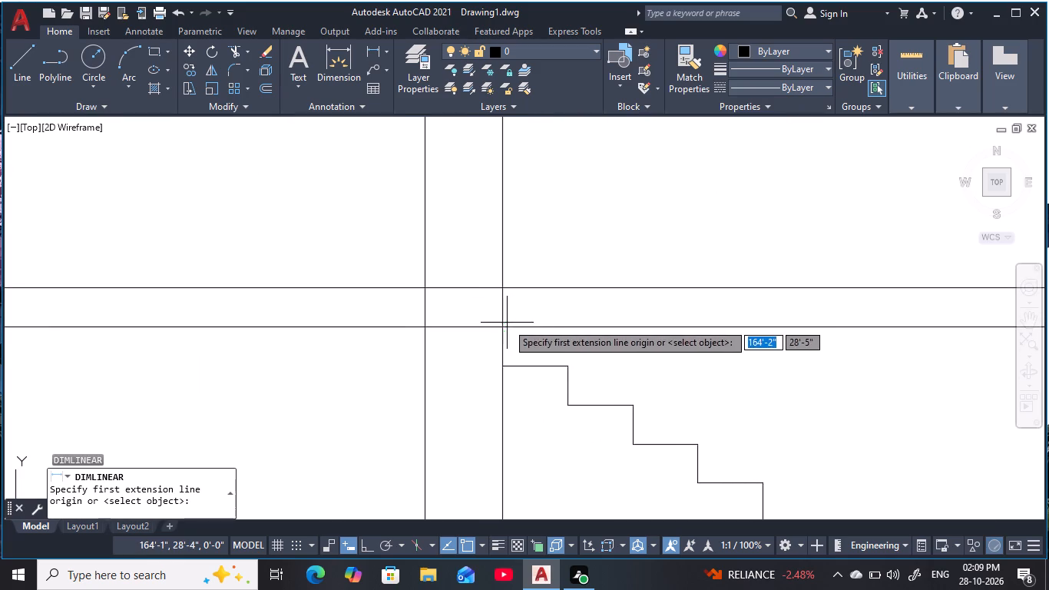
pyautogui.click(501, 327)
pyautogui.click(501, 368)
pyautogui.press('Escape')
pyautogui.press('Escape')
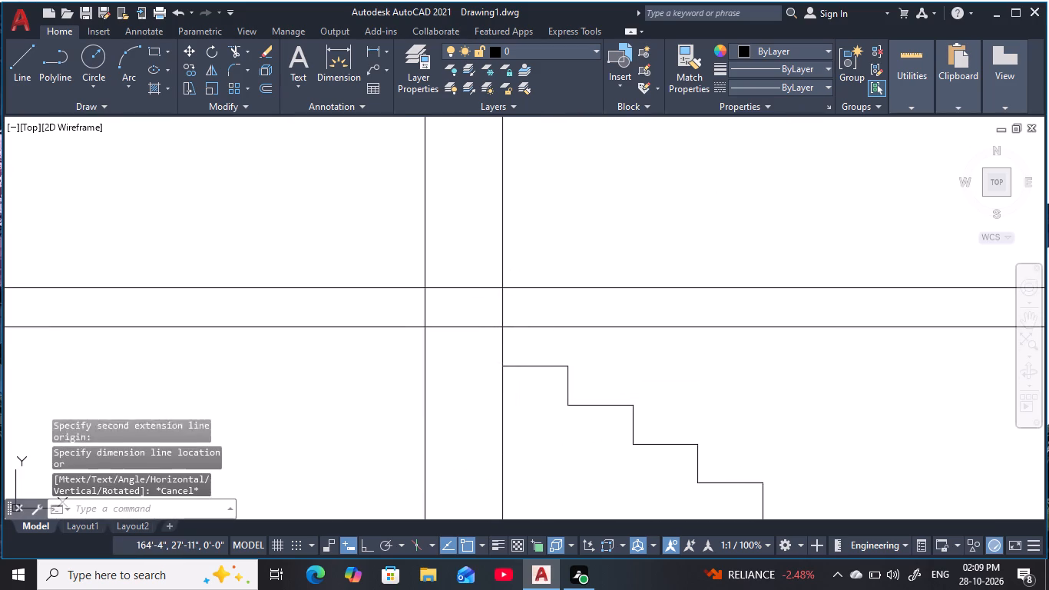
# Examine the two stair flights and the landing between the floor slabs.
pyautogui.scroll(-5, 564, 373)
pyautogui.moveTo(753, 421); pyautogui.dragTo(659, 379, button='middle')
pyautogui.press('Escape')
pyautogui.press('Escape')
pyautogui.moveTo(660, 396); pyautogui.dragTo(631, 354, button='middle')
pyautogui.scroll(2, 637, 362)
pyautogui.press('Escape')
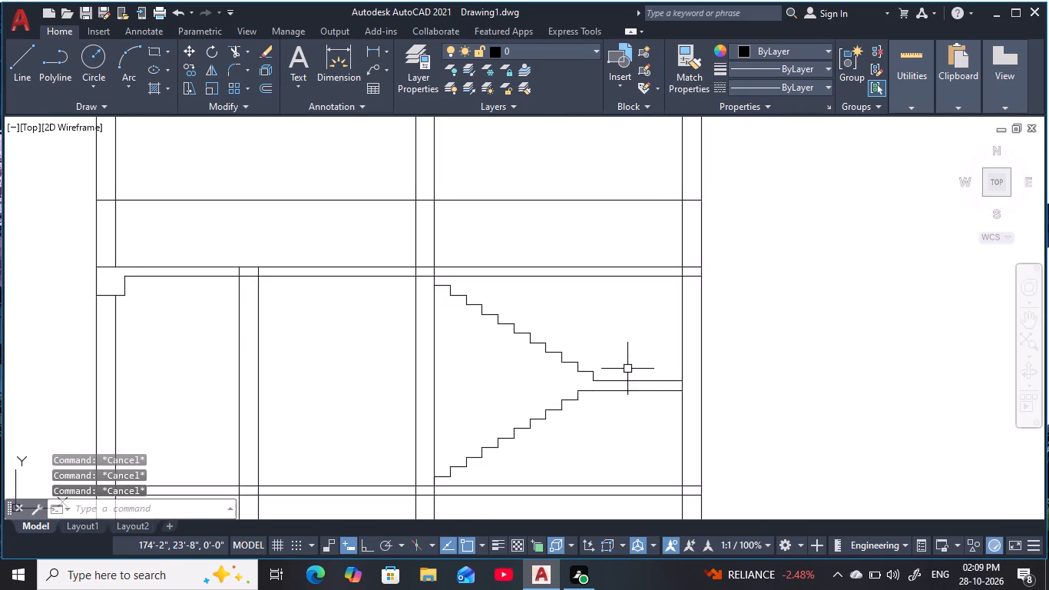
pyautogui.moveTo(627, 369); pyautogui.dragTo(665, 330, button='middle')
pyautogui.press('Escape')
pyautogui.press('Escape')
pyautogui.press('Escape')
pyautogui.middleClick(620, 385)
pyautogui.press('Escape')
pyautogui.press('Escape')
pyautogui.press('Escape')
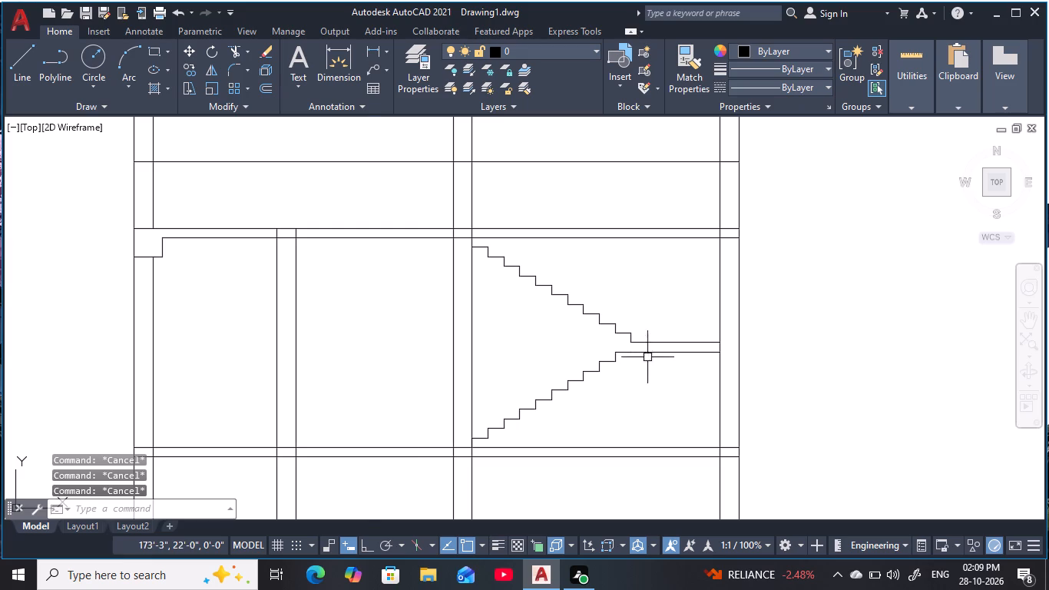
pyautogui.scroll(1, 647, 357)
pyautogui.middleClick(647, 357)
pyautogui.press('Escape')
pyautogui.press('Escape')
pyautogui.press('Escape')
pyautogui.press('Escape')
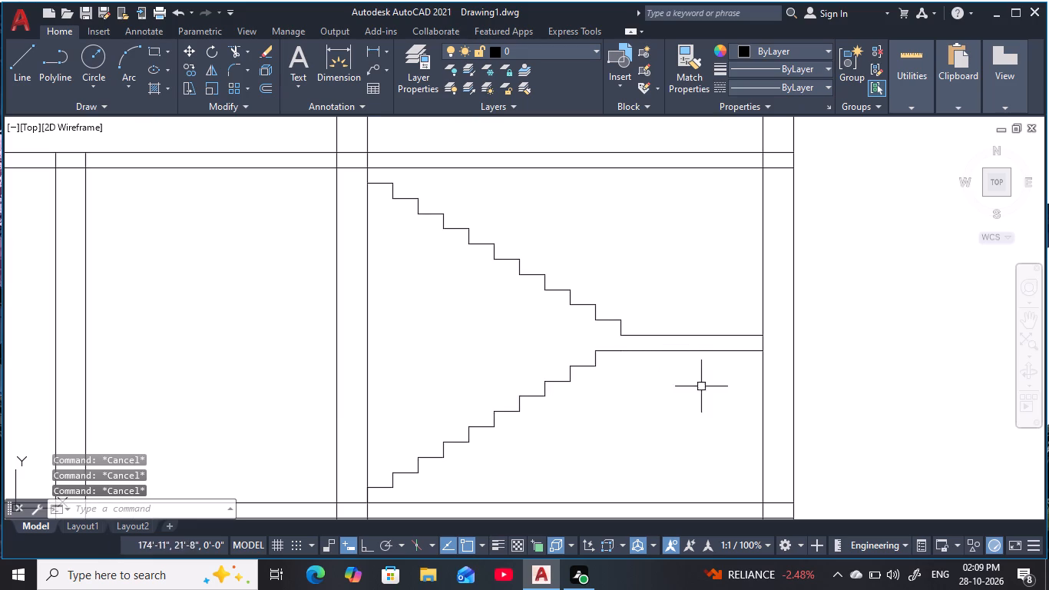
# Measure the upper landing line's length from the base of the upper flight to the right wall's inner face.
pyautogui.press('d')
pyautogui.write('LI')
pyautogui.press('space')
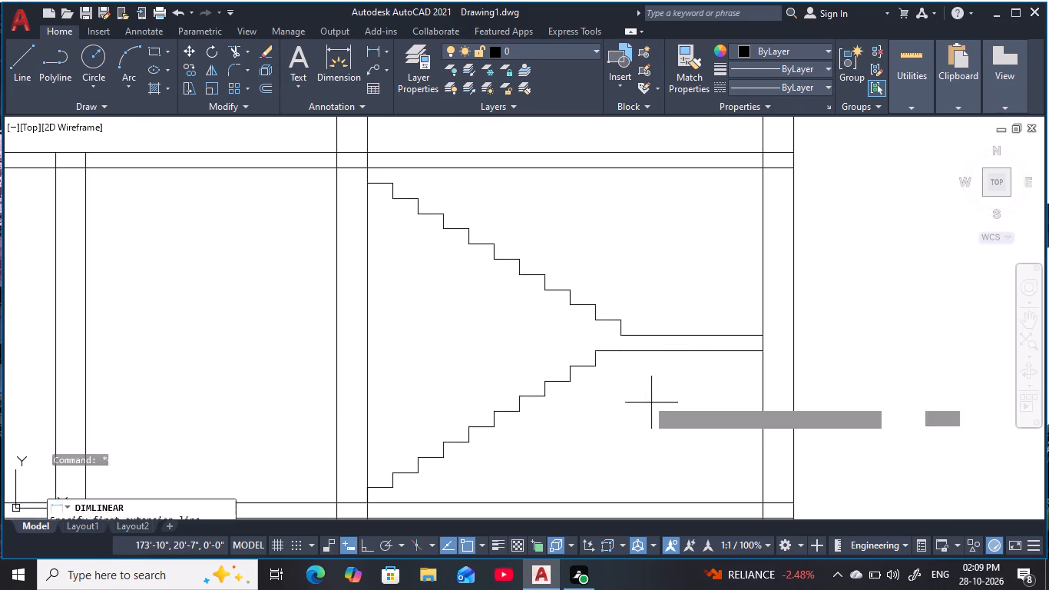
pyautogui.click(619, 336)
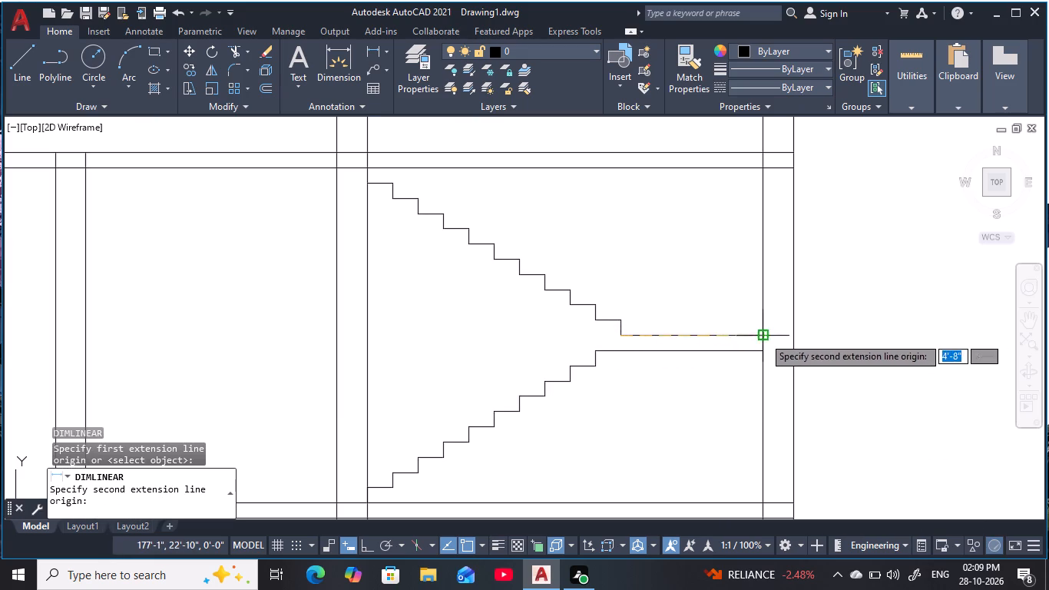
pyautogui.click(763, 336)
pyautogui.press('Escape')
pyautogui.press('Escape')
pyautogui.press('Escape')
pyautogui.press('Escape')
pyautogui.press('Escape')
pyautogui.press('Escape')
# Examine the completed staircase layout within the whole building section, including both flights, the landing and adjoining slabs.
pyautogui.moveTo(668, 354); pyautogui.dragTo(729, 351, button='middle')
pyautogui.scroll(-2, 729, 351)
pyautogui.press('Escape')
pyautogui.press('Escape')
pyautogui.press('Escape')
pyautogui.press('Escape')
pyautogui.press('Escape')
pyautogui.scroll(1, 667, 406)
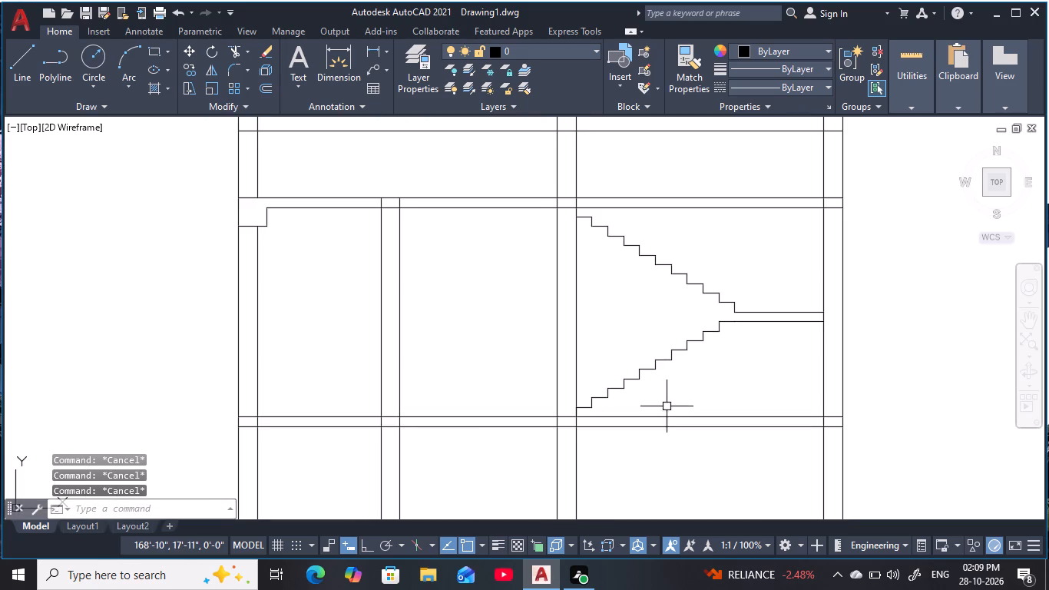
pyautogui.moveTo(667, 406); pyautogui.dragTo(658, 425, button='middle')
pyautogui.press('Escape')
pyautogui.press('Escape')
pyautogui.press('Escape')
pyautogui.scroll(-1, 776, 353)
pyautogui.moveTo(774, 356); pyautogui.dragTo(740, 403, button='middle')
pyautogui.scroll(-1, 756, 383)
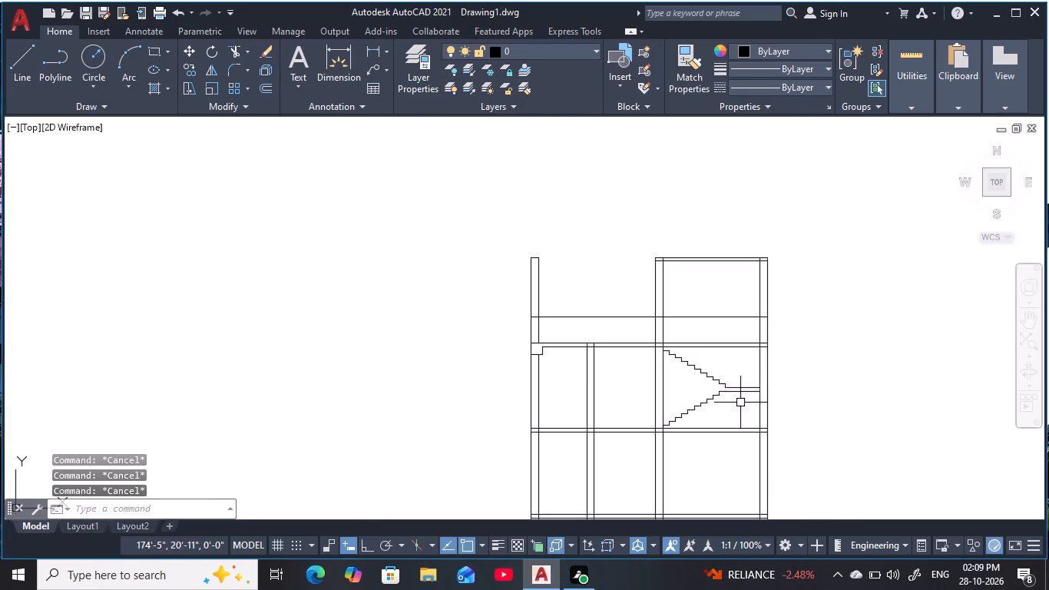
pyautogui.scroll(3, 740, 402)
pyautogui.middleClick(740, 402)
pyautogui.press('Escape')
pyautogui.press('Escape')
pyautogui.scroll(-1, 741, 394)
pyautogui.moveTo(741, 394); pyautogui.dragTo(755, 388, button='middle')
pyautogui.press('Escape')
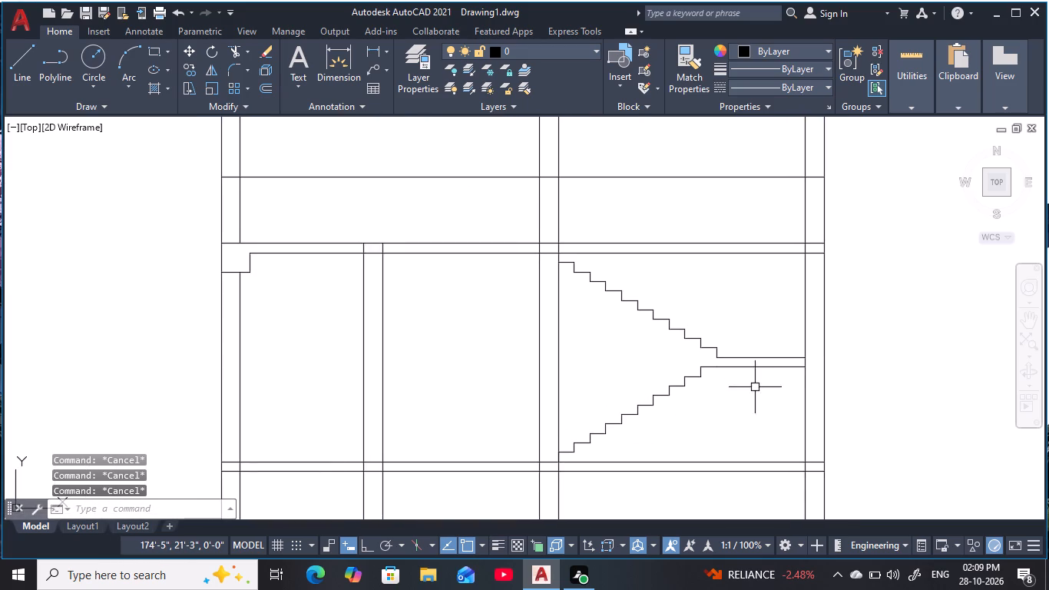
pyautogui.press('Escape')
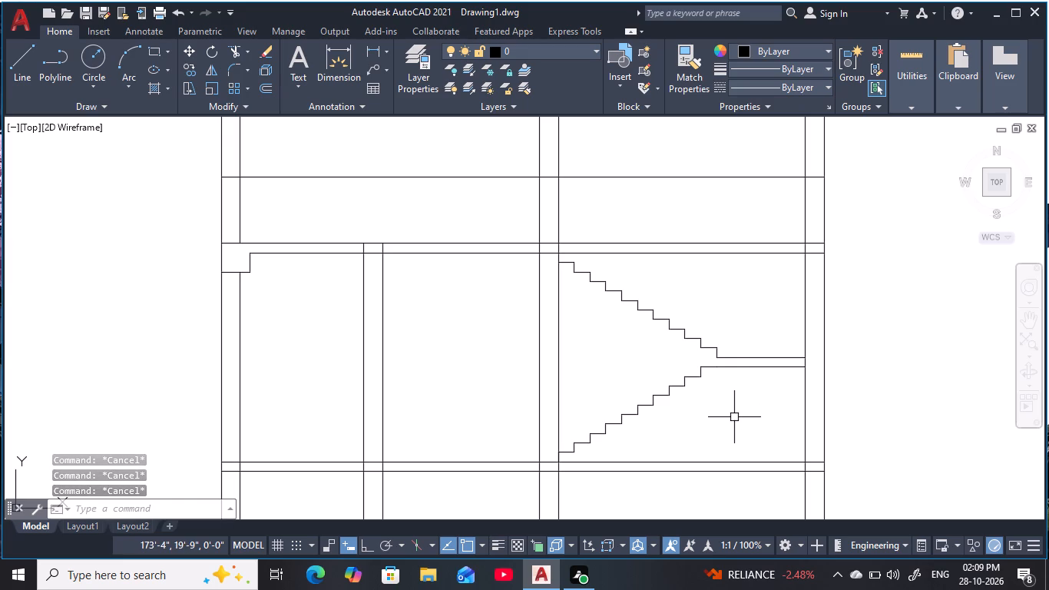
pyautogui.moveTo(789, 384); pyautogui.dragTo(747, 387, button='middle')
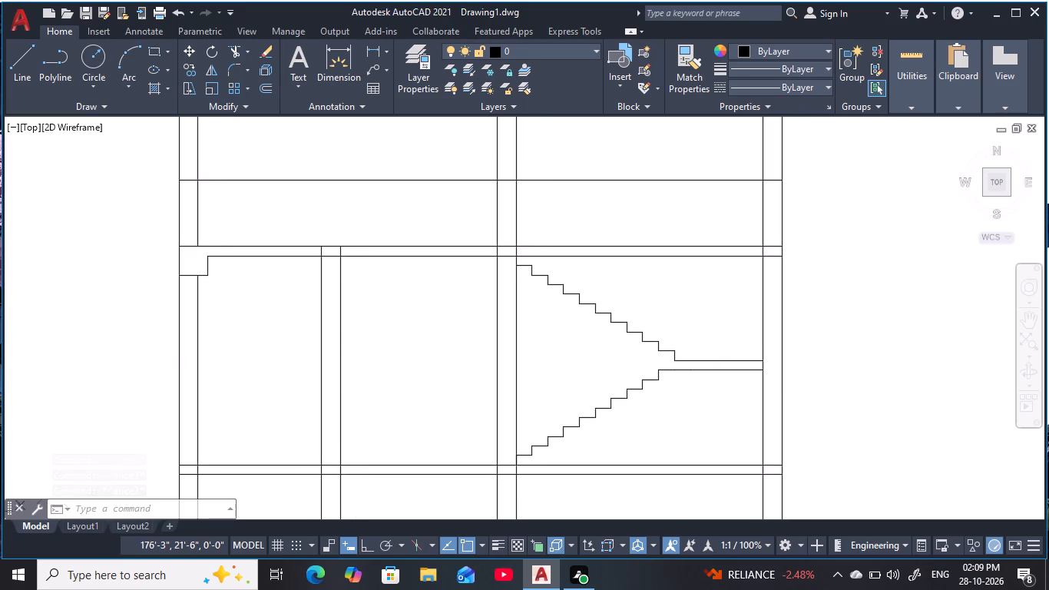
# Offset the right wall's inner face 3' toward the stair to mark the landing's edge.
pyautogui.scroll(2, 766, 354)
pyautogui.moveTo(764, 354); pyautogui.dragTo(733, 343, button='middle')
pyautogui.press('Escape')
pyautogui.press('Escape')
pyautogui.write('O')
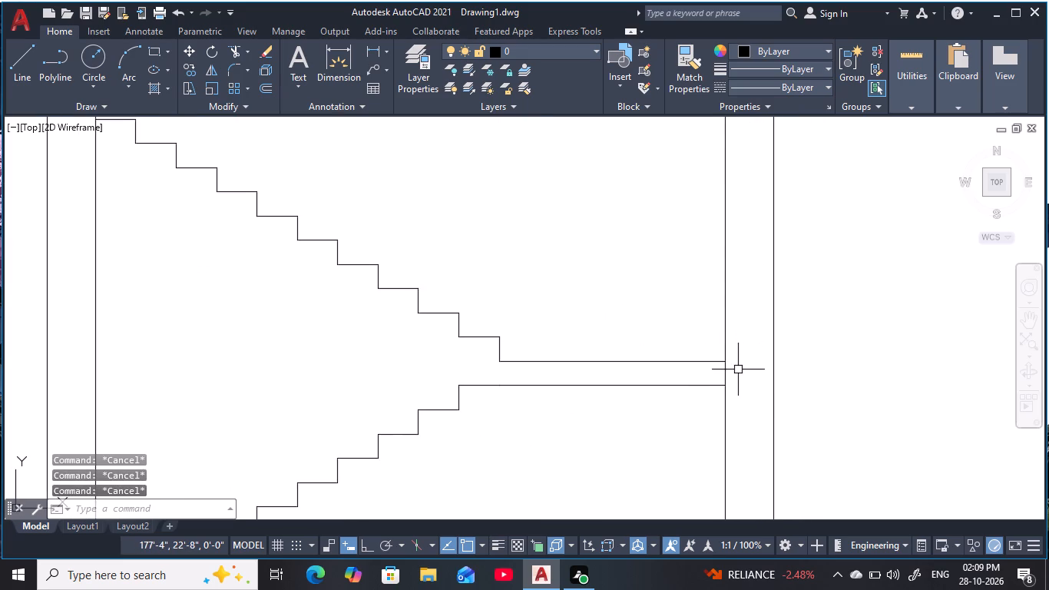
pyautogui.press('space')
pyautogui.write("3'")
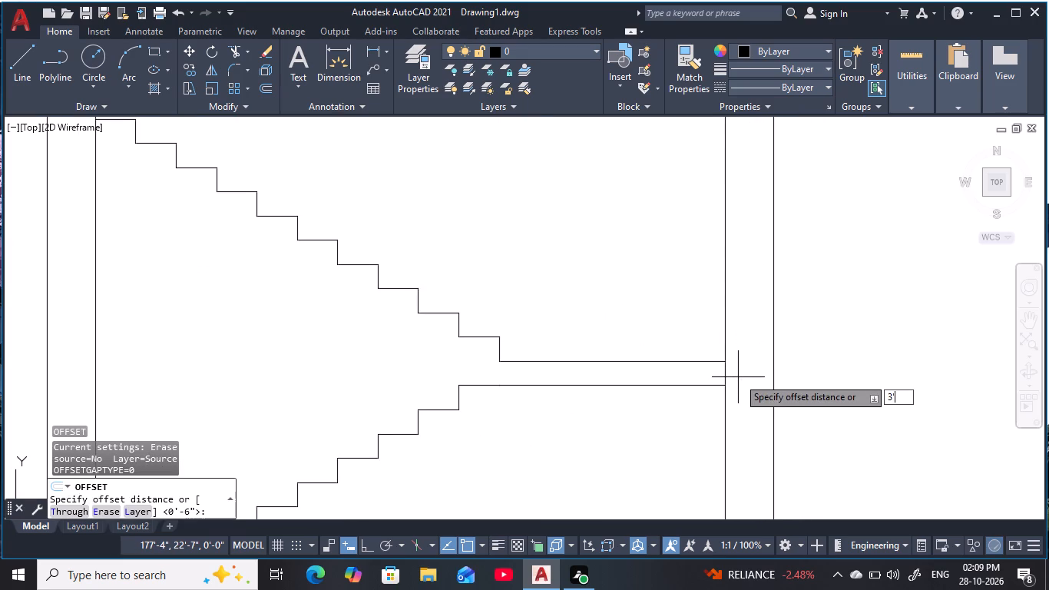
pyautogui.press('space')
pyautogui.click(723, 420)
pyautogui.click(556, 452)
pyautogui.press('Escape')
pyautogui.moveTo(549, 445); pyautogui.dragTo(607, 433, button='middle')
pyautogui.press('Escape')
pyautogui.press('Escape')
pyautogui.press('Escape')
pyautogui.press('Escape')
pyautogui.press('Escape')
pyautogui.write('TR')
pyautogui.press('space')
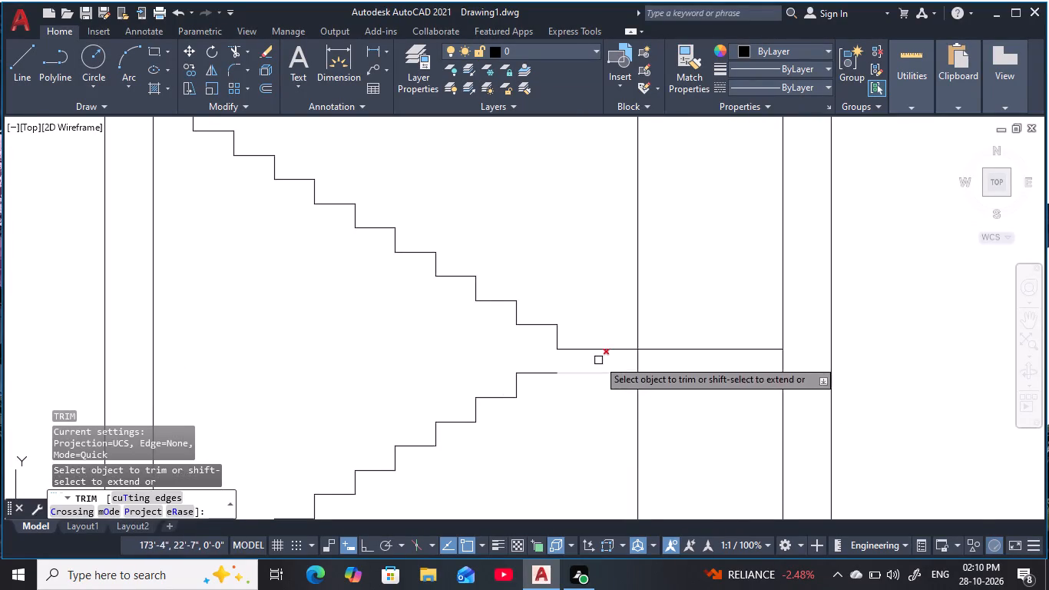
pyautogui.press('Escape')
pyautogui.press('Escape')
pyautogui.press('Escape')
# Extend the upper flight's lowest riser down to the lower landing line.
pyautogui.press('e')
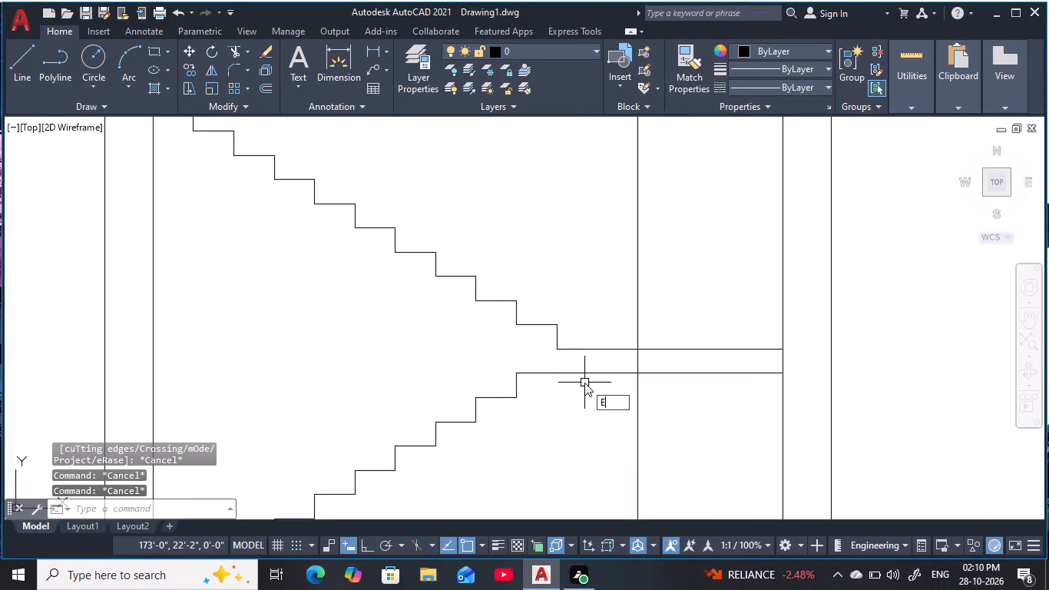
pyautogui.write('X')
pyautogui.press('space')
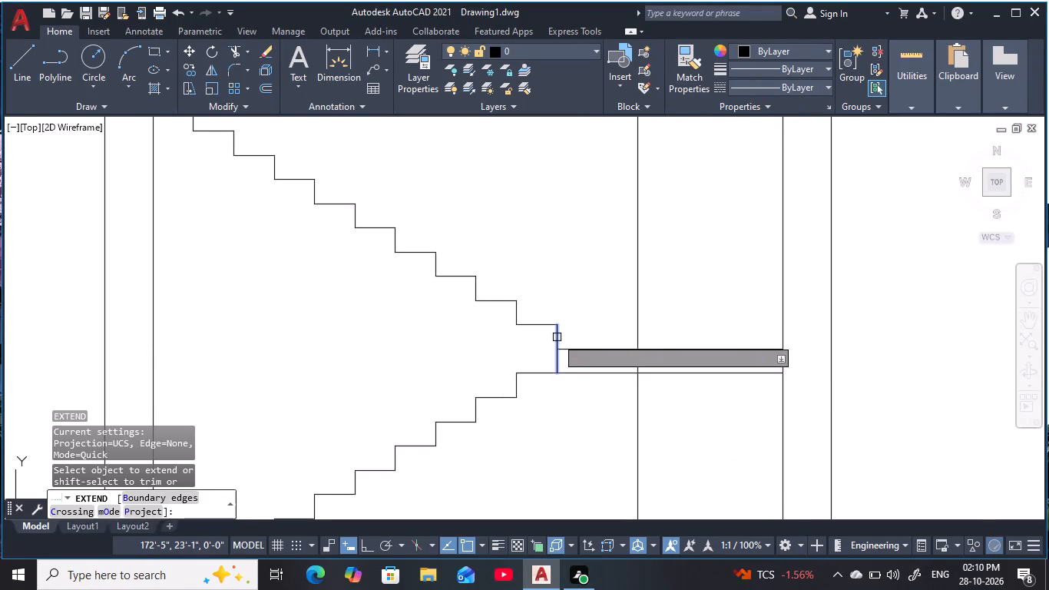
pyautogui.click(558, 339)
pyautogui.press('Escape')
pyautogui.press('Escape')
pyautogui.press('Escape')
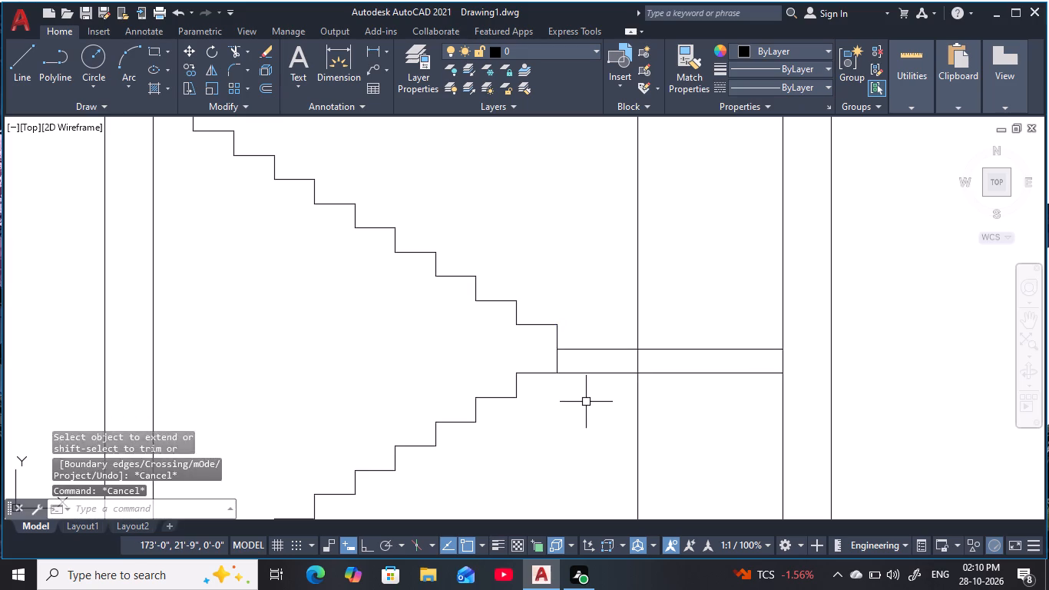
pyautogui.press('Escape')
pyautogui.press('Escape')
pyautogui.press('Escape')
# Trim both landing lines between the flights' meeting riser and the 3' offset line.
pyautogui.write('TR')
pyautogui.press('space')
pyautogui.moveTo(607, 381); pyautogui.dragTo(614, 336)
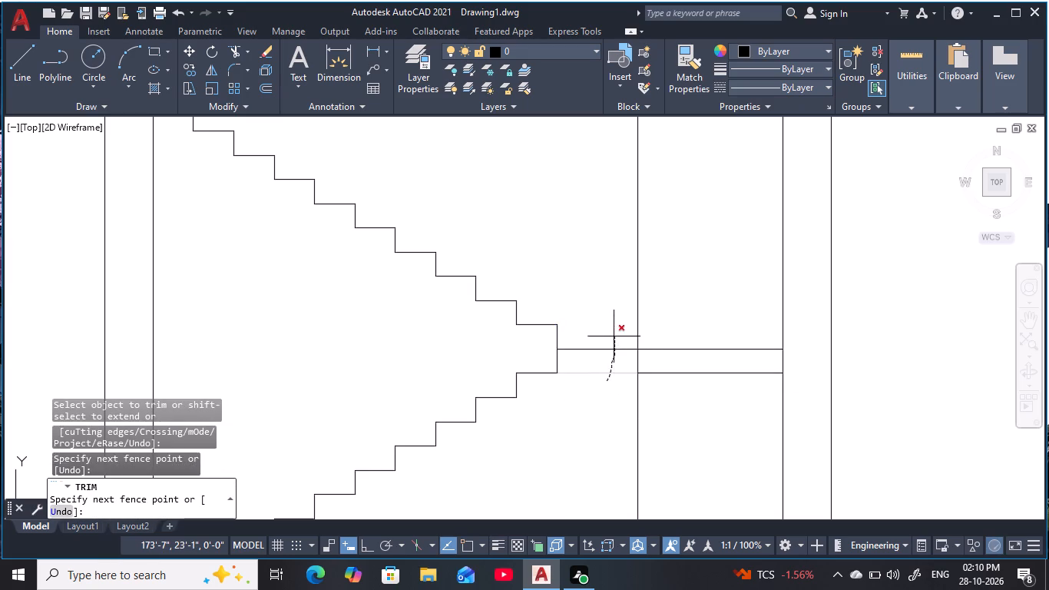
pyautogui.moveTo(614, 336); pyautogui.dragTo(614, 334)
pyautogui.press('Escape')
pyautogui.press('Escape')
pyautogui.press('Escape')
pyautogui.press('Escape')
pyautogui.press('Escape')
pyautogui.press('Escape')
pyautogui.press('Escape')
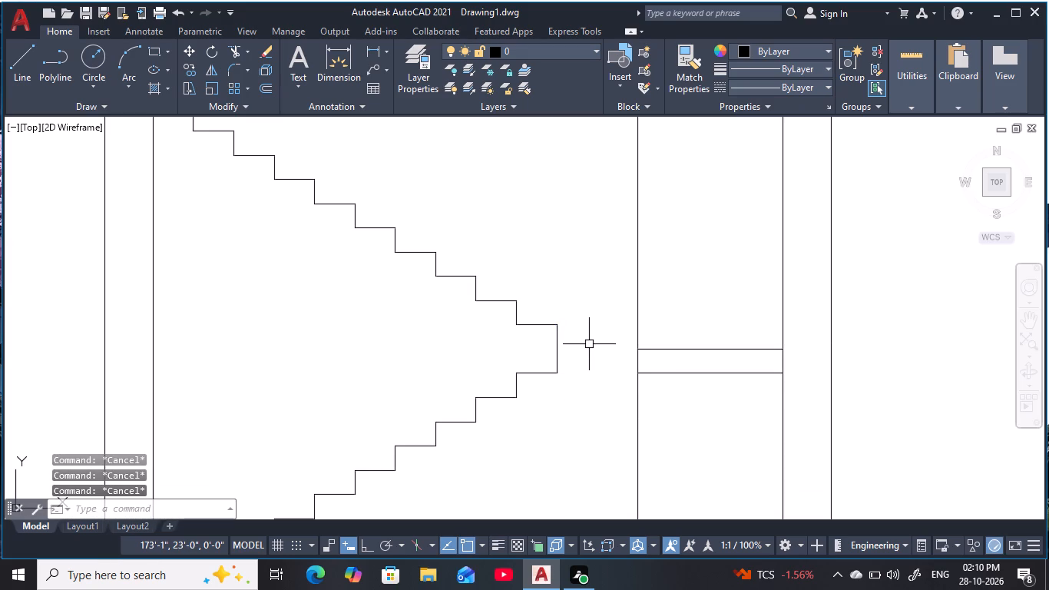
pyautogui.press('Escape')
pyautogui.press('Escape')
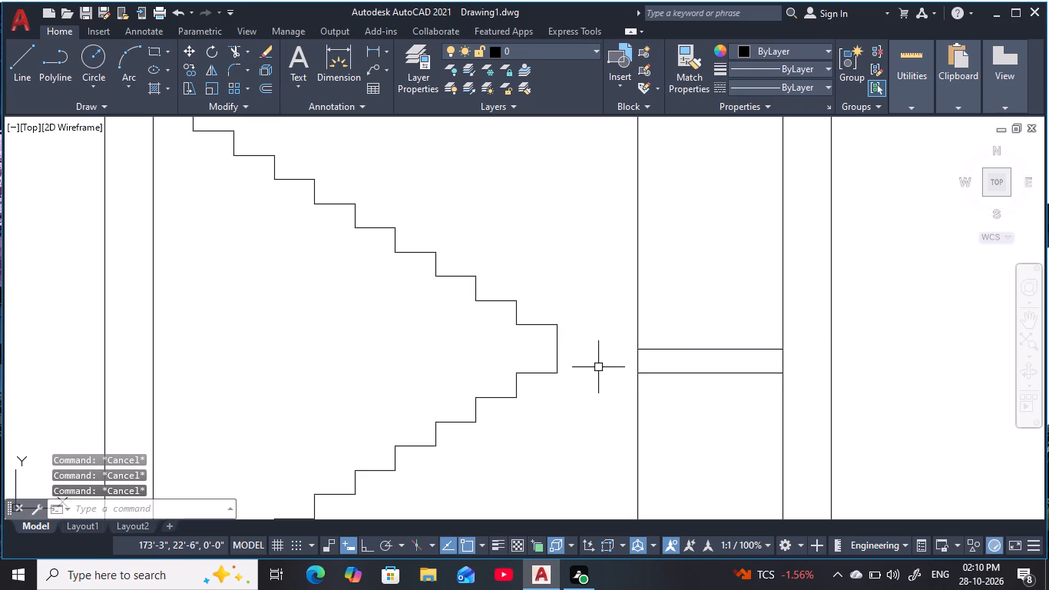
# Move both stair flights from the foot of their meeting riser to the lower landing line's end on the 3' offset line.
pyautogui.scroll(-1, 598, 367)
pyautogui.moveTo(599, 367); pyautogui.dragTo(665, 370, button='middle')
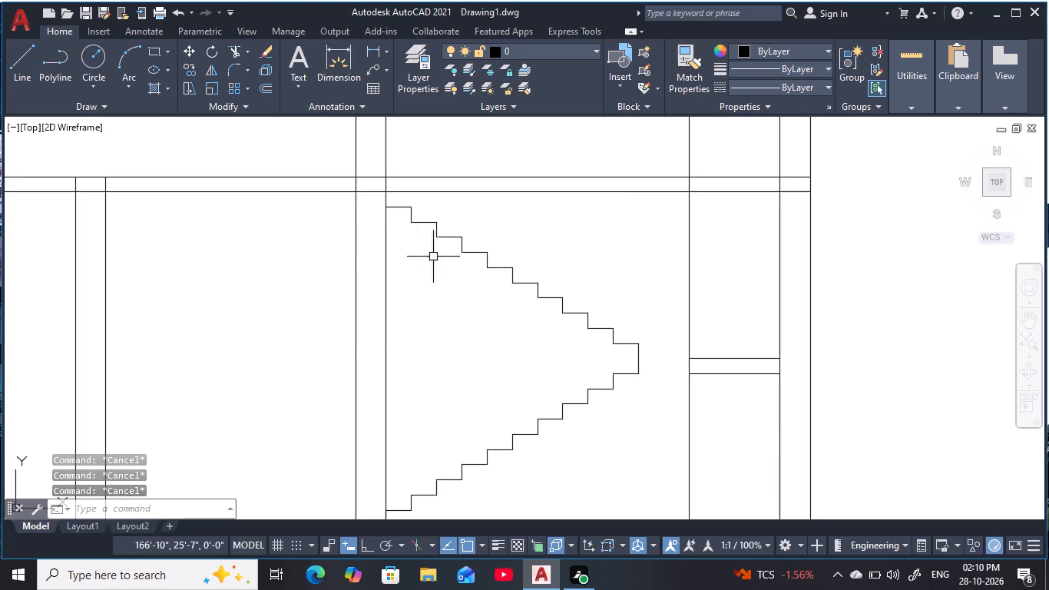
pyautogui.scroll(1, 397, 194)
pyautogui.click(354, 201)
pyautogui.moveTo(585, 347); pyautogui.dragTo(553, 193, button='middle')
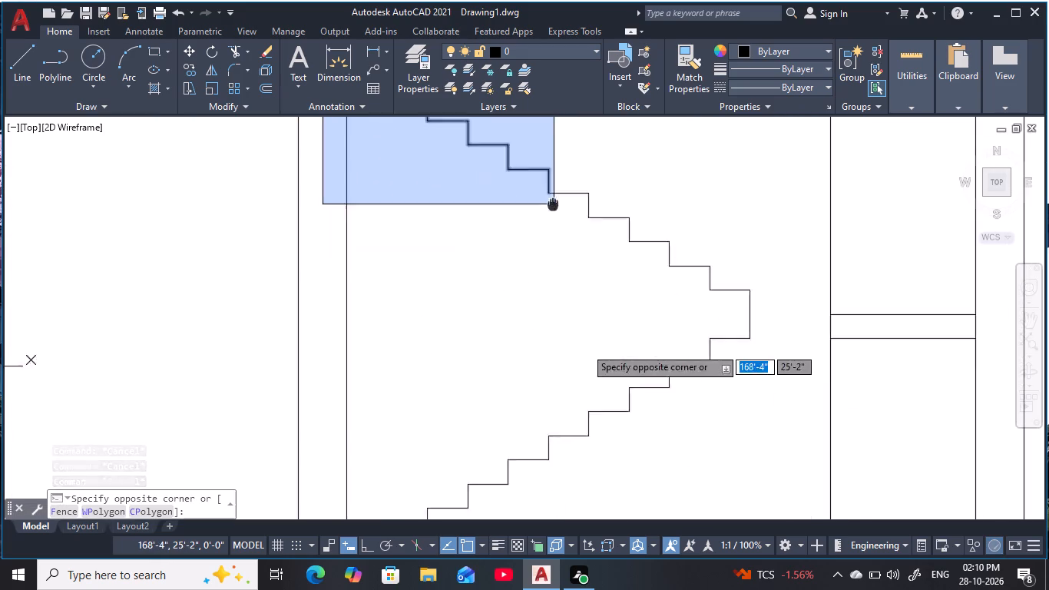
pyautogui.moveTo(553, 193); pyautogui.dragTo(553, 187, button='middle')
pyautogui.moveTo(674, 397); pyautogui.dragTo(663, 254, button='middle')
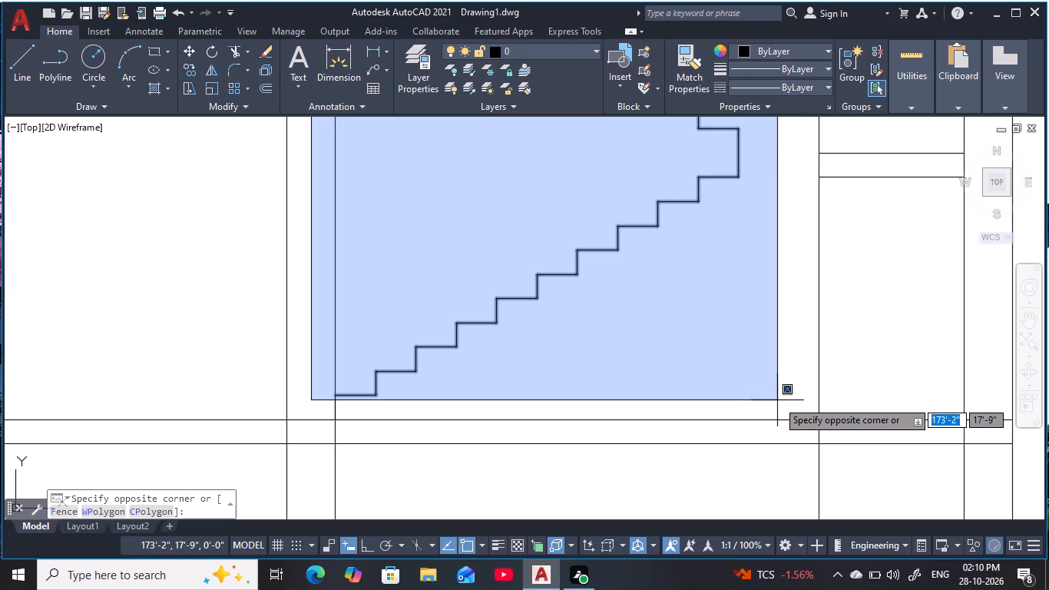
pyautogui.click(792, 436)
pyautogui.write('M')
pyautogui.press('space')
pyautogui.moveTo(723, 270); pyautogui.dragTo(673, 441, button='middle')
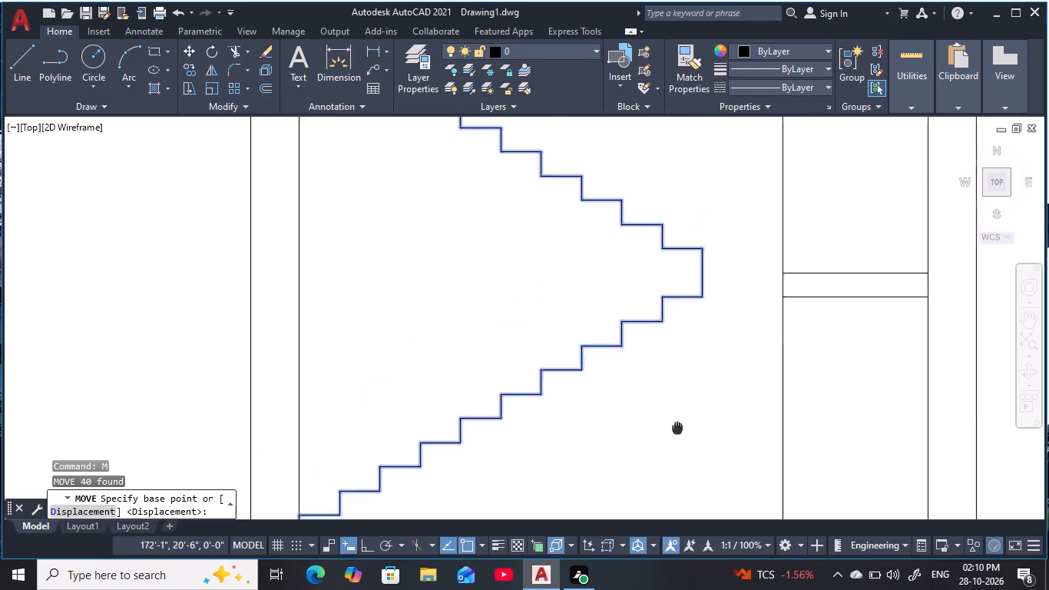
pyautogui.moveTo(673, 441); pyautogui.dragTo(663, 493, button='middle')
pyautogui.scroll(1, 663, 490)
pyautogui.click(689, 337)
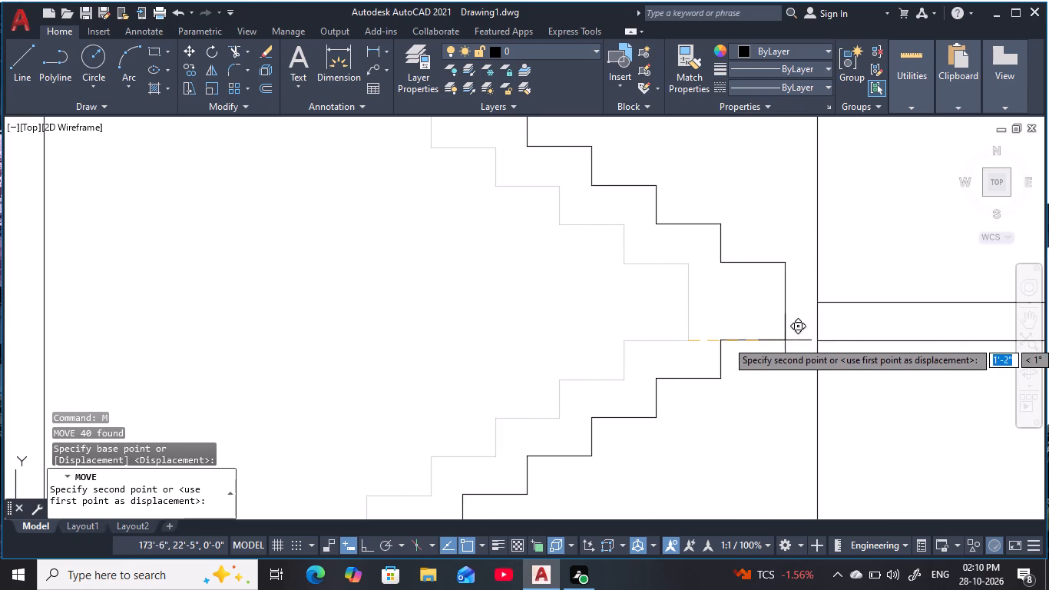
pyautogui.click(817, 340)
pyautogui.scroll(-2, 729, 317)
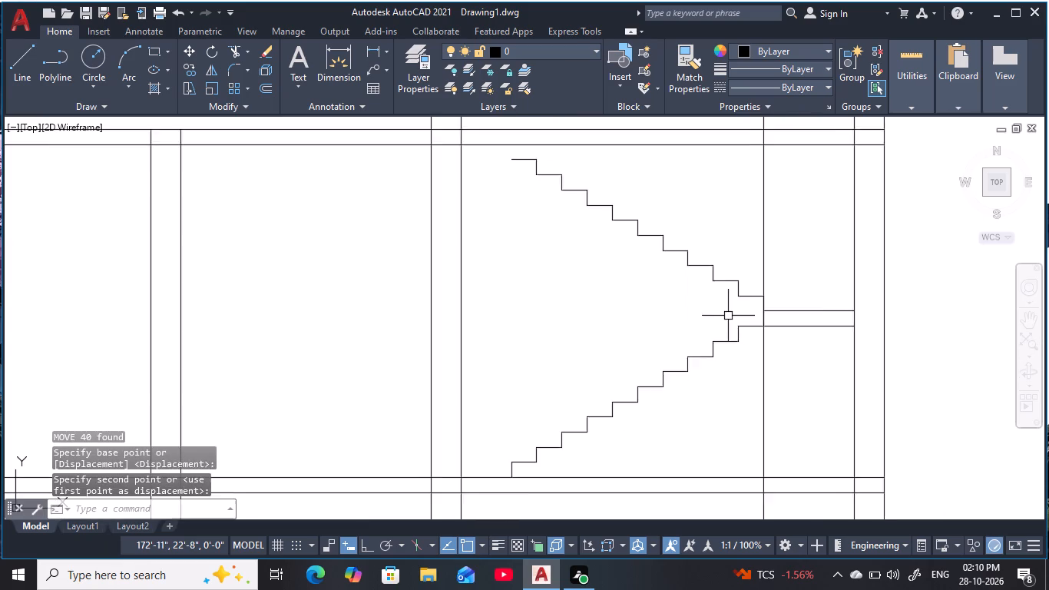
pyautogui.moveTo(728, 316); pyautogui.dragTo(763, 363, button='middle')
pyautogui.press('Escape')
pyautogui.press('Escape')
pyautogui.press('Escape')
pyautogui.press('Escape')
pyautogui.press('Escape')
pyautogui.press('Escape')
pyautogui.press('Escape')
pyautogui.press('Escape')
pyautogui.moveTo(596, 277); pyautogui.dragTo(604, 303, button='middle')
pyautogui.press('Escape')
pyautogui.press('Escape')
pyautogui.press('Escape')
pyautogui.press('Escape')
pyautogui.press('Escape')
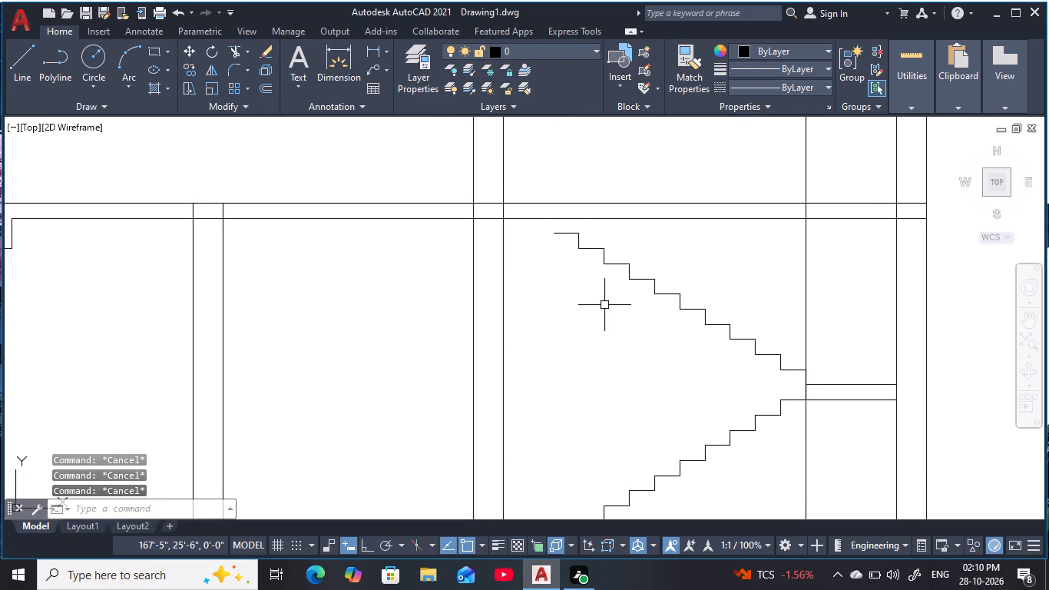
# Draw a vertical riser from the free end of the upper flight's top tread up to the slab's underside.
pyautogui.write('L')
pyautogui.press('space')
pyautogui.click(553, 233)
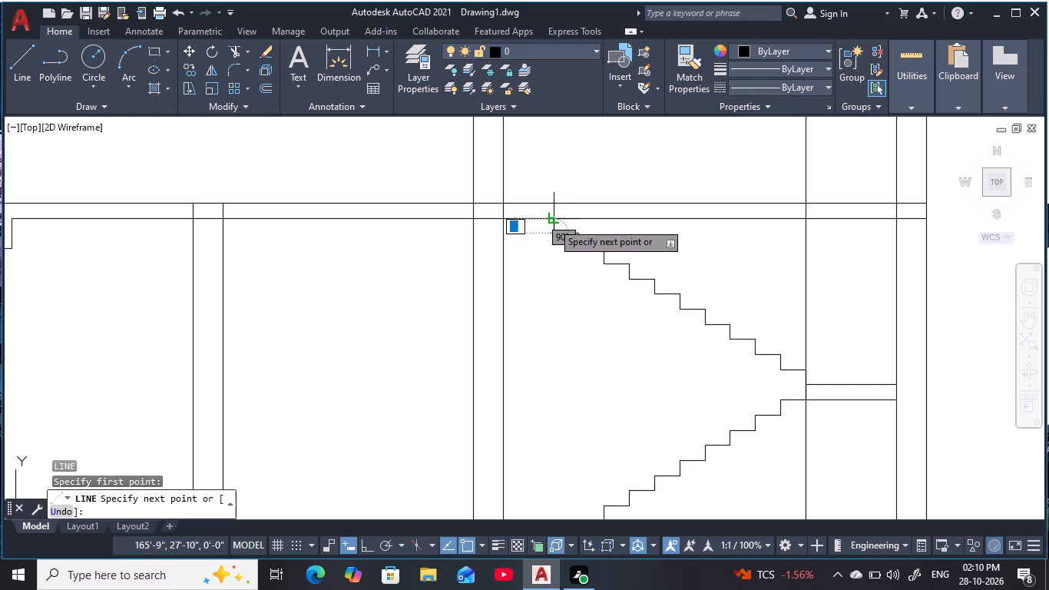
pyautogui.click(551, 220)
pyautogui.press('Escape')
pyautogui.press('Escape')
# Examine the repositioned flights and the shortened landing between the two floor slabs.
pyautogui.scroll(-1, 571, 352)
pyautogui.moveTo(571, 352); pyautogui.dragTo(564, 259, button='middle')
pyautogui.press('Escape')
pyautogui.press('Escape')
pyautogui.press('Escape')
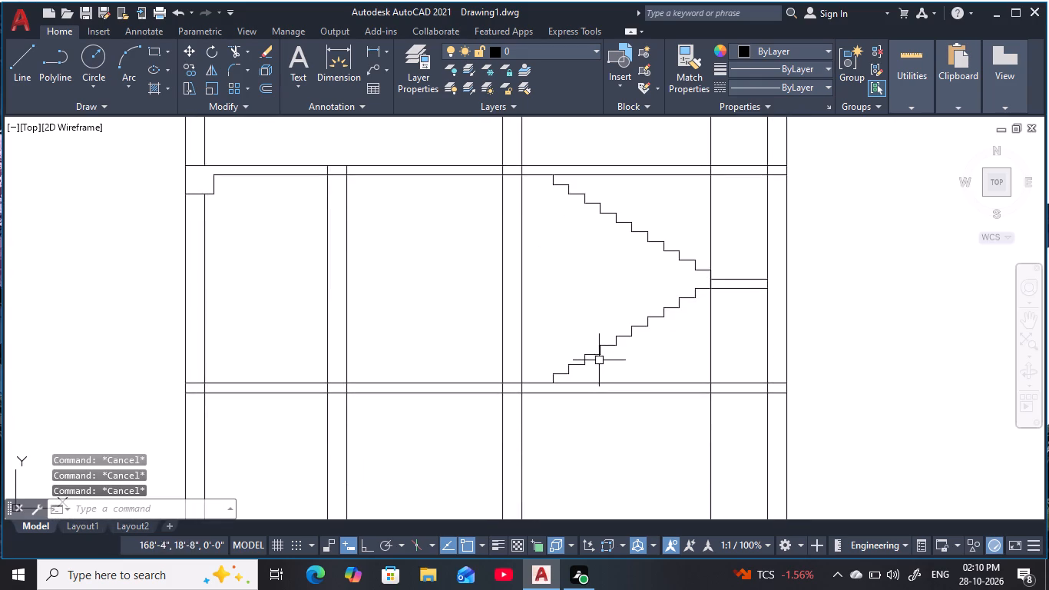
pyautogui.press('Escape')
pyautogui.press('Escape')
pyautogui.press('Escape')
pyautogui.press('Escape')
pyautogui.press('Escape')
pyautogui.press('Escape')
pyautogui.moveTo(586, 300); pyautogui.dragTo(593, 323, button='middle')
pyautogui.press('Escape')
pyautogui.press('Escape')
pyautogui.press('Escape')
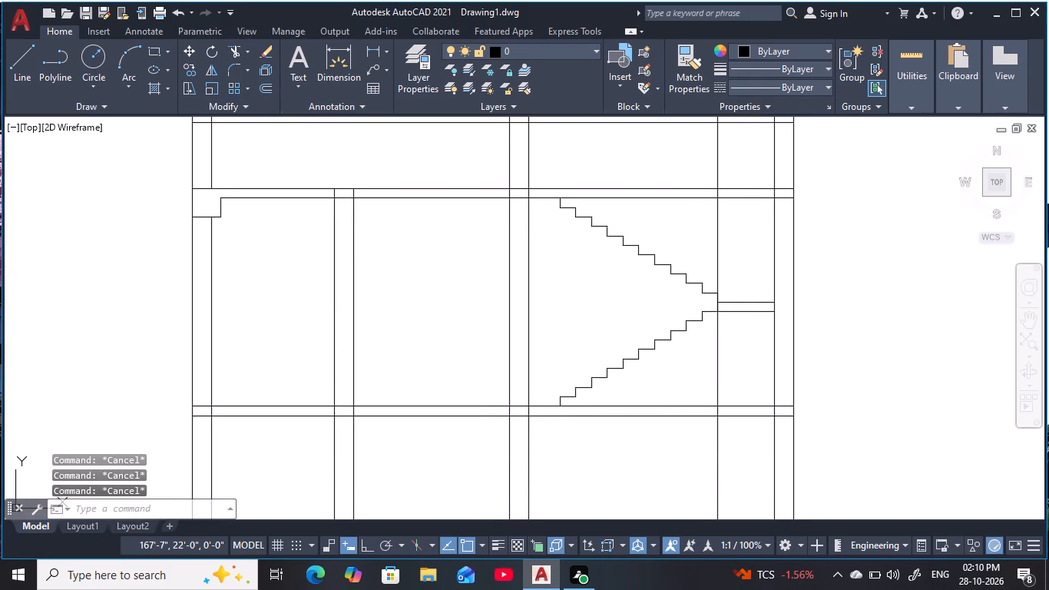
pyautogui.press('Escape')
pyautogui.moveTo(595, 320); pyautogui.dragTo(585, 349, button='middle')
pyautogui.press('Escape')
pyautogui.press('Escape')
pyautogui.press('Escape')
pyautogui.press('Escape')
pyautogui.moveTo(555, 293); pyautogui.dragTo(554, 297, button='middle')
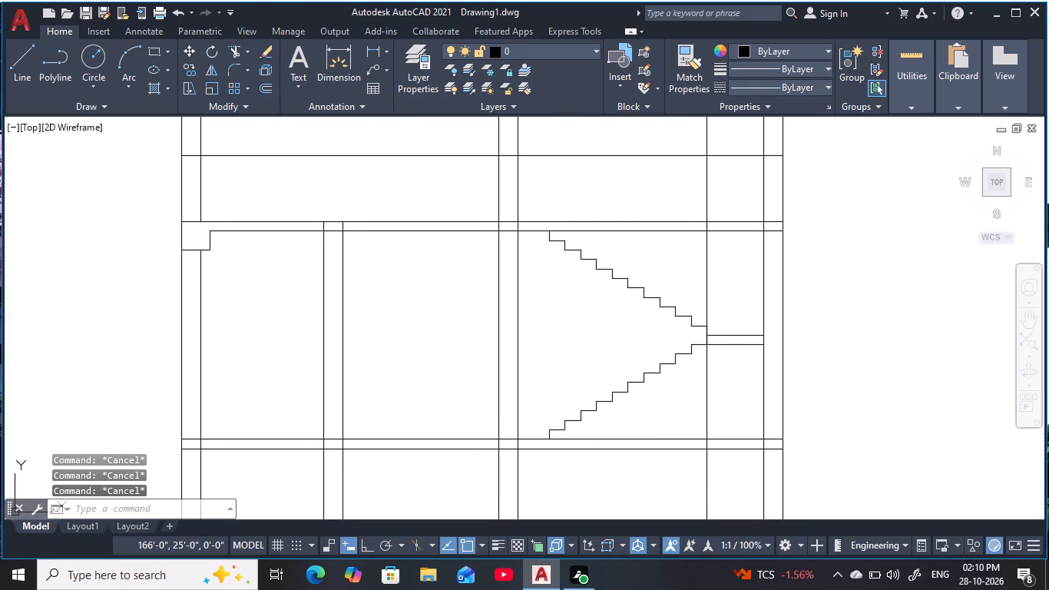
pyautogui.moveTo(554, 297); pyautogui.dragTo(548, 317, button='middle')
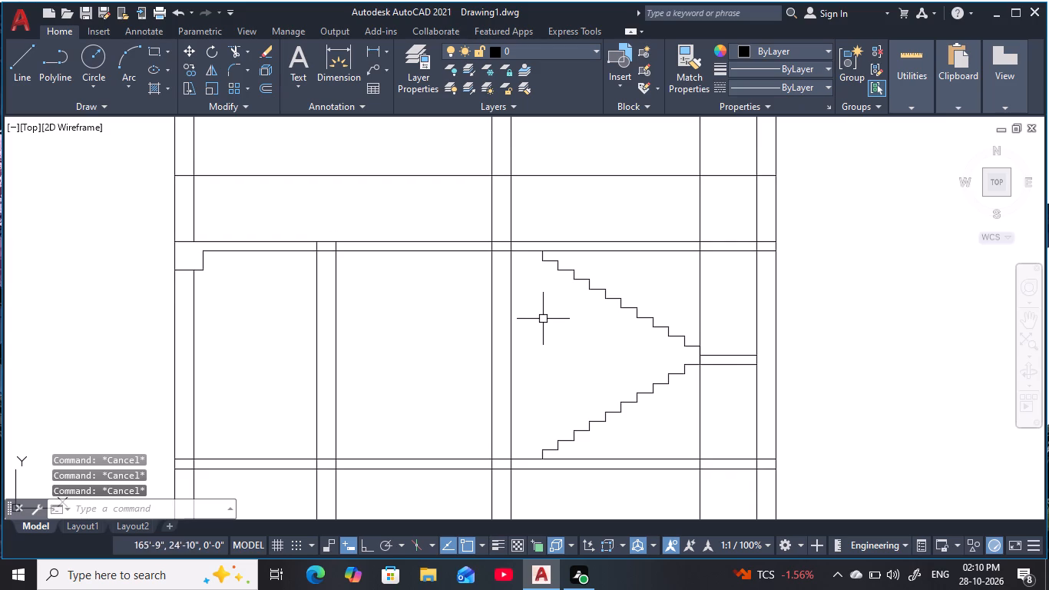
pyautogui.moveTo(636, 274); pyautogui.dragTo(635, 292, button='middle')
pyautogui.press('Escape')
pyautogui.press('Escape')
pyautogui.press('Escape')
# Extend the upper flight's top riser through the slab to the slab's top line.
pyautogui.write('EC')
pyautogui.press('Escape')
pyautogui.press('Escape')
pyautogui.press('e')
pyautogui.press('x')
pyautogui.press('space')
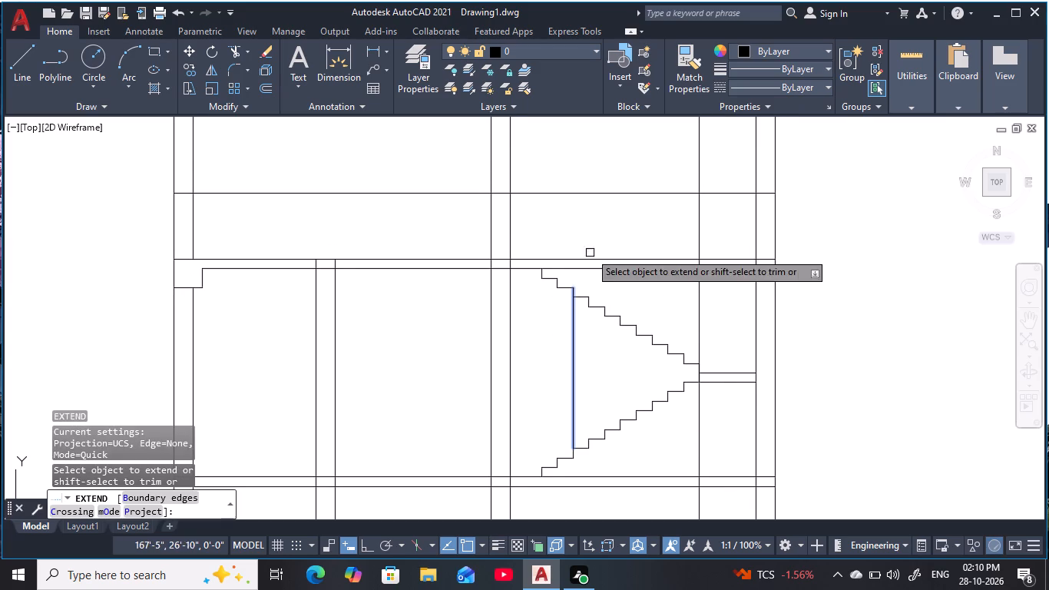
pyautogui.click(542, 271)
pyautogui.press('Escape')
pyautogui.press('Escape')
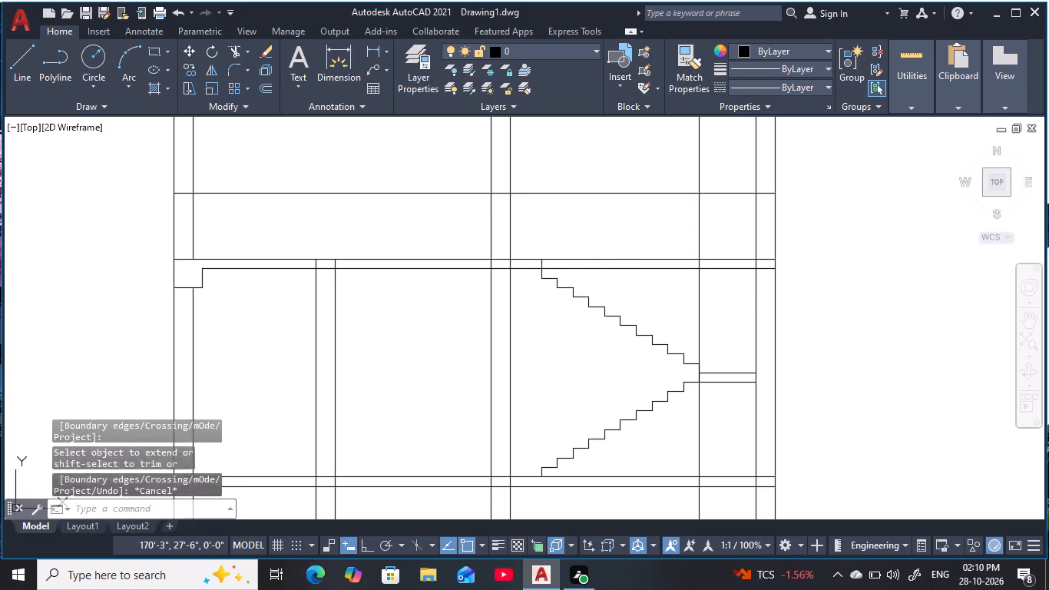
pyautogui.press('Escape')
pyautogui.press('Escape')
pyautogui.press('Escape')
pyautogui.press('Escape')
pyautogui.press('Escape')
# Erase the 3' vertical offset line at the landing's edge.
pyautogui.moveTo(640, 283); pyautogui.dragTo(545, 227, button='middle')
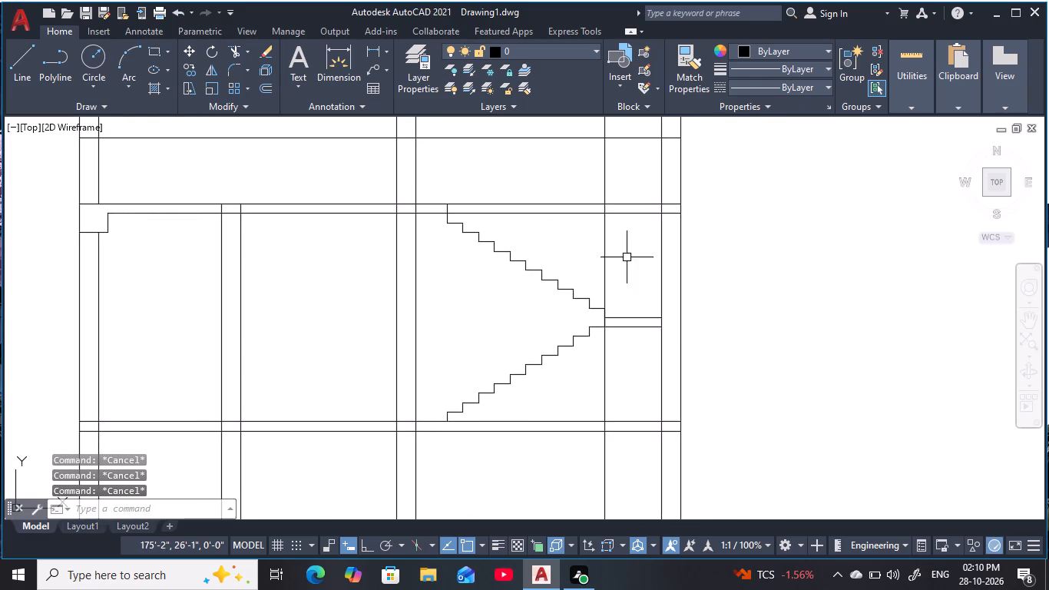
pyautogui.click(628, 260)
pyautogui.click(558, 237)
pyautogui.write('E')
pyautogui.press('space')
pyautogui.press('Escape')
pyautogui.press('Escape')
pyautogui.press('Escape')
# Trim the upper slab's two lines from the stair's top riser through the right wall to open the stairwell.
pyautogui.moveTo(584, 247); pyautogui.dragTo(591, 260, button='middle')
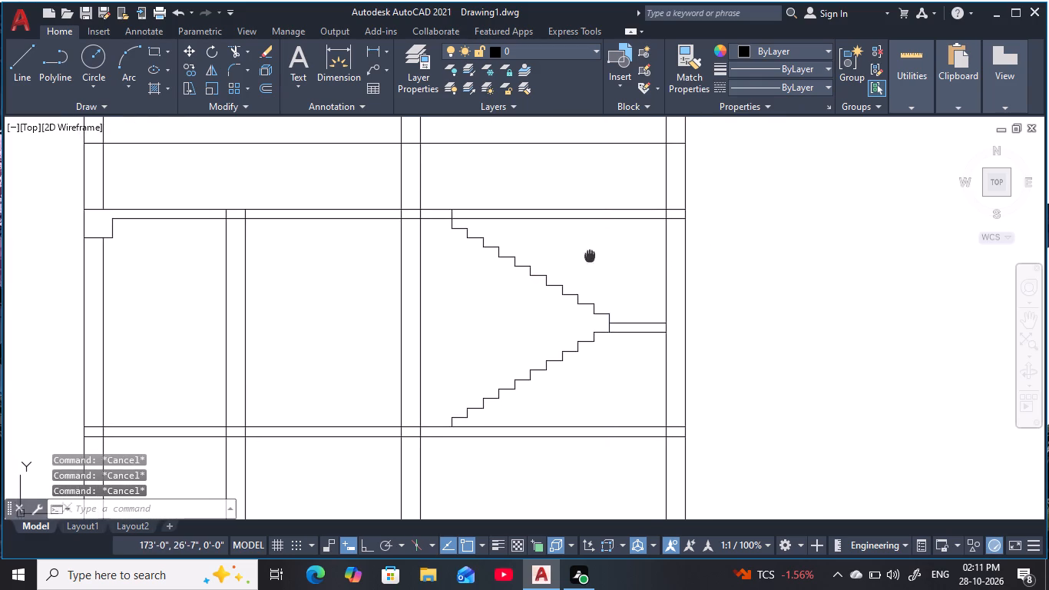
pyautogui.moveTo(591, 260); pyautogui.dragTo(595, 288, button='middle')
pyautogui.press('Escape')
pyautogui.write('TR')
pyautogui.press('space')
pyautogui.click(625, 269)
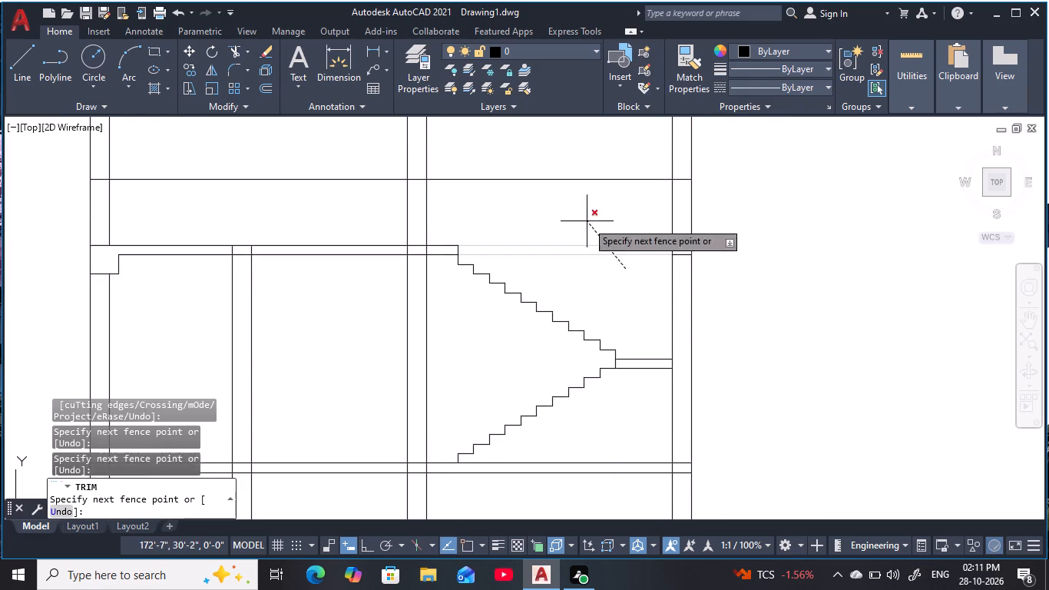
pyautogui.click(587, 221)
pyautogui.scroll(2, 690, 251)
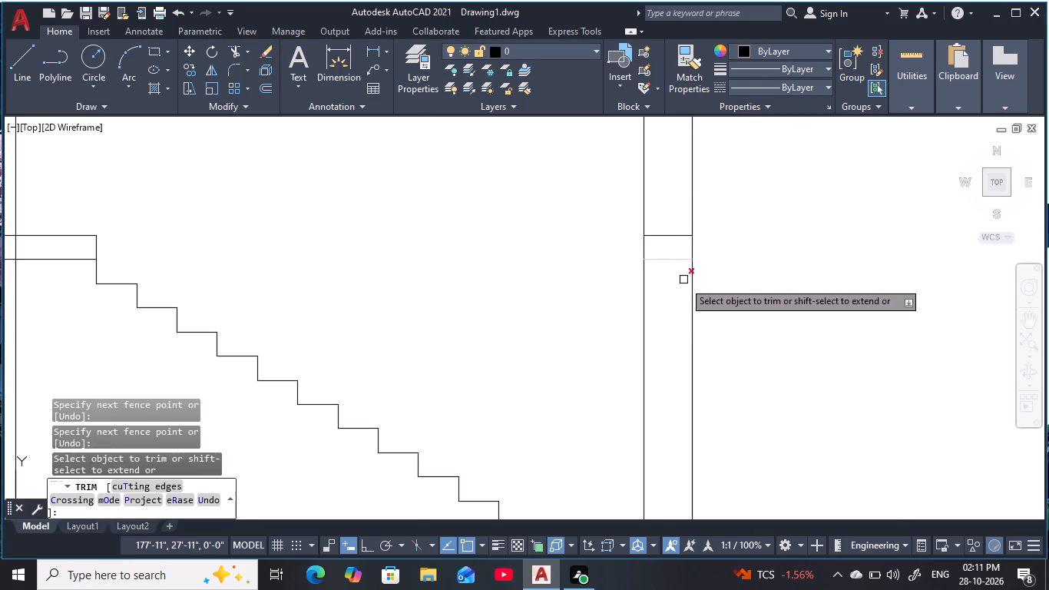
pyautogui.moveTo(677, 287); pyautogui.dragTo(659, 213)
pyautogui.scroll(-2, 506, 314)
pyautogui.moveTo(505, 314); pyautogui.dragTo(614, 264, button='middle')
pyautogui.press('Escape')
pyautogui.press('Escape')
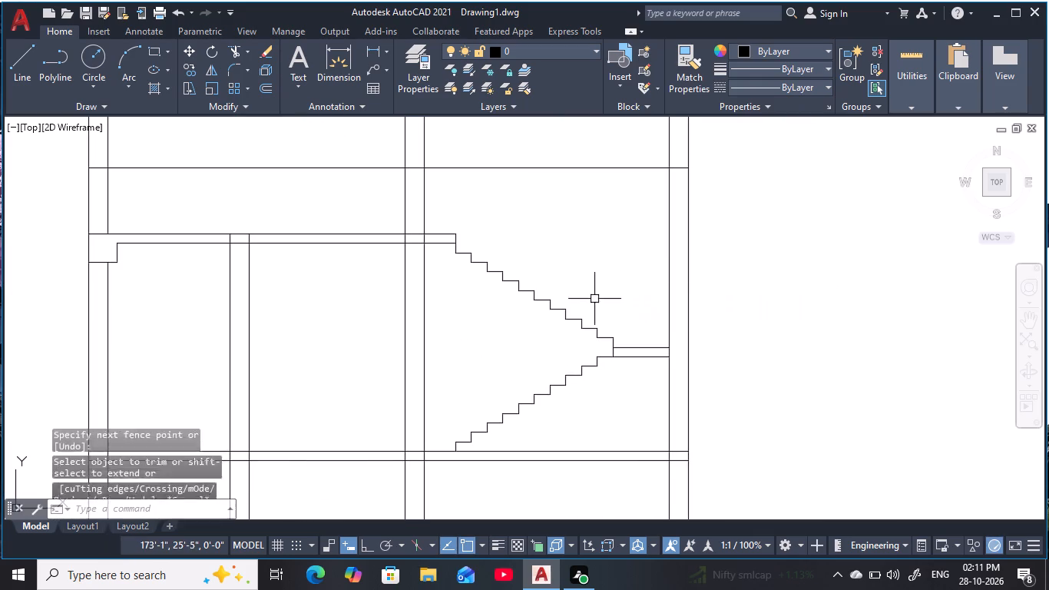
pyautogui.press('Escape')
pyautogui.press('Escape')
pyautogui.press('Escape')
# Examine the staircase, the 3' landing and the opened slab within the building section.
pyautogui.moveTo(485, 419); pyautogui.dragTo(526, 340, button='middle')
pyautogui.scroll(1, 527, 380)
pyautogui.moveTo(527, 380); pyautogui.dragTo(541, 419, button='middle')
pyautogui.press('Escape')
pyautogui.scroll(-1, 609, 407)
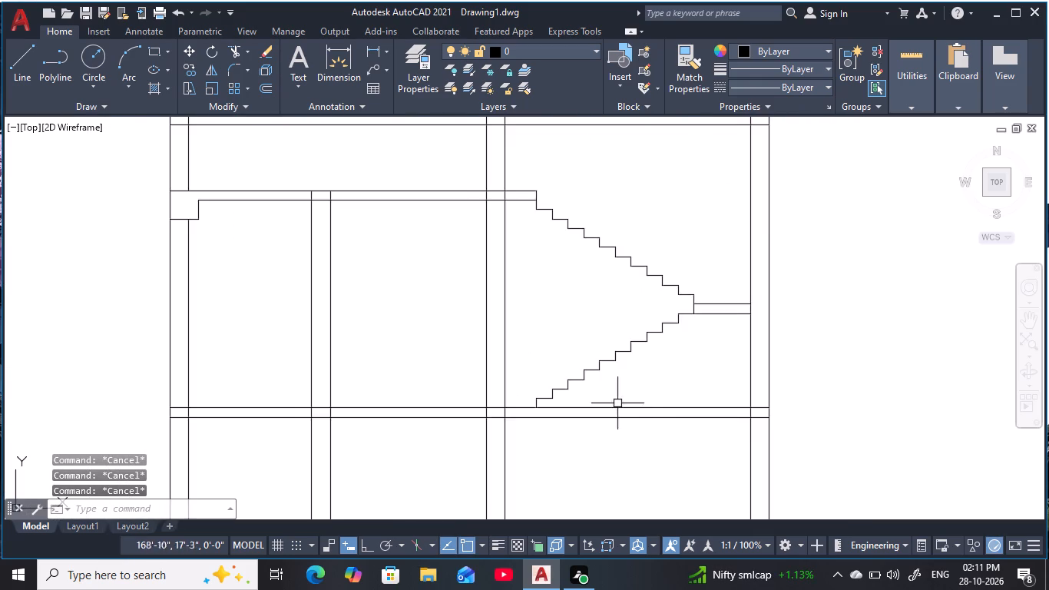
pyautogui.moveTo(671, 363); pyautogui.dragTo(634, 390, button='middle')
pyautogui.press('Escape')
pyautogui.moveTo(649, 387); pyautogui.dragTo(641, 403, button='middle')
pyautogui.press('Escape')
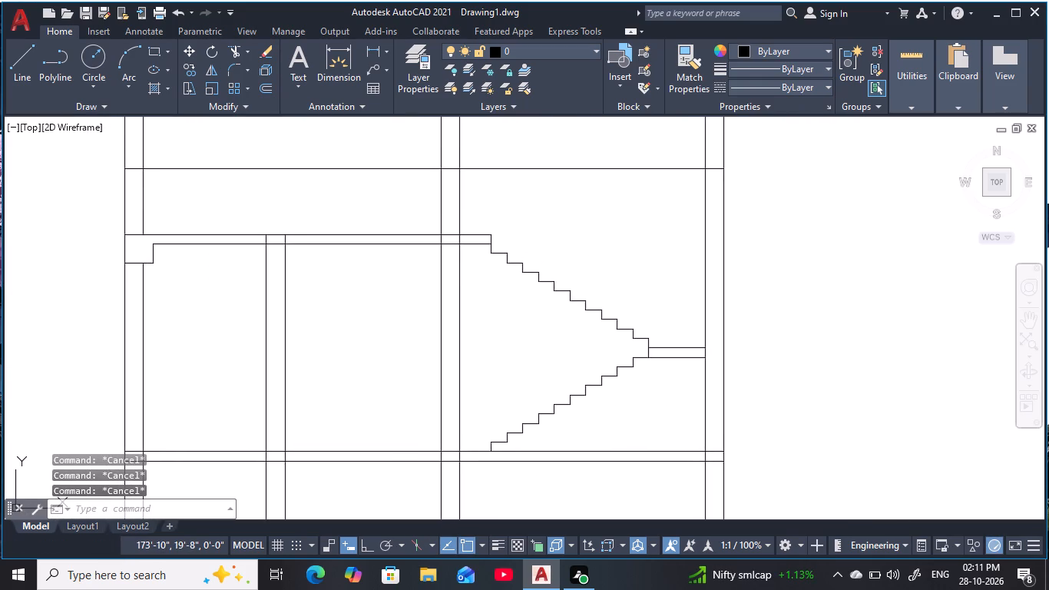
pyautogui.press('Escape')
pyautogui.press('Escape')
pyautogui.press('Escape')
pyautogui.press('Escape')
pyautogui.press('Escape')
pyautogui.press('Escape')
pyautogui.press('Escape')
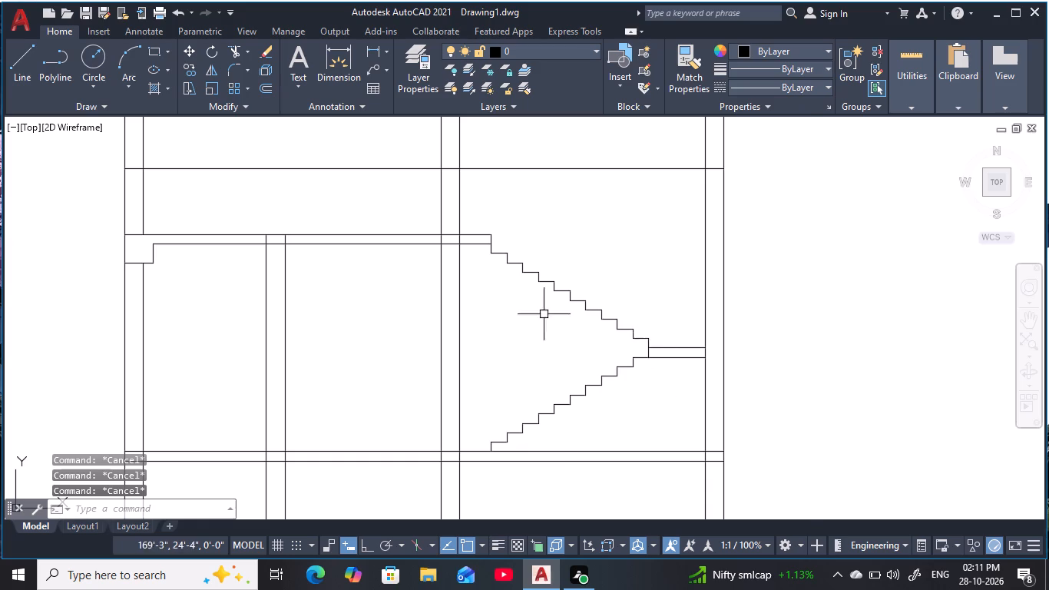
# Draw a sloped line under the upper flight from the landing's top edge to the foot of its top riser.
pyautogui.scroll(1, 530, 307)
pyautogui.middleClick(530, 307)
pyautogui.press('Escape')
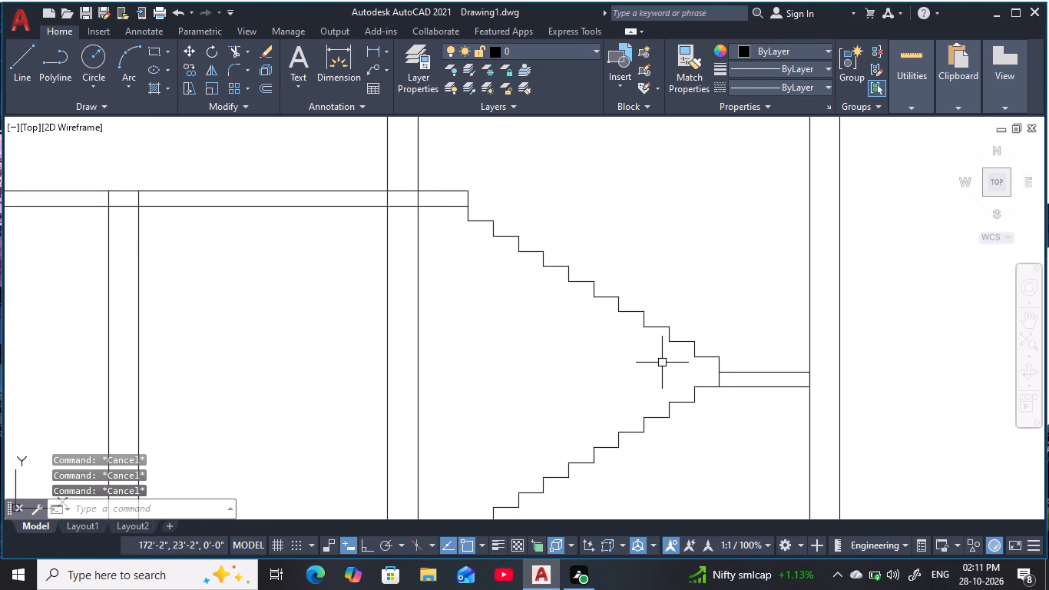
pyautogui.write('L')
pyautogui.press('space')
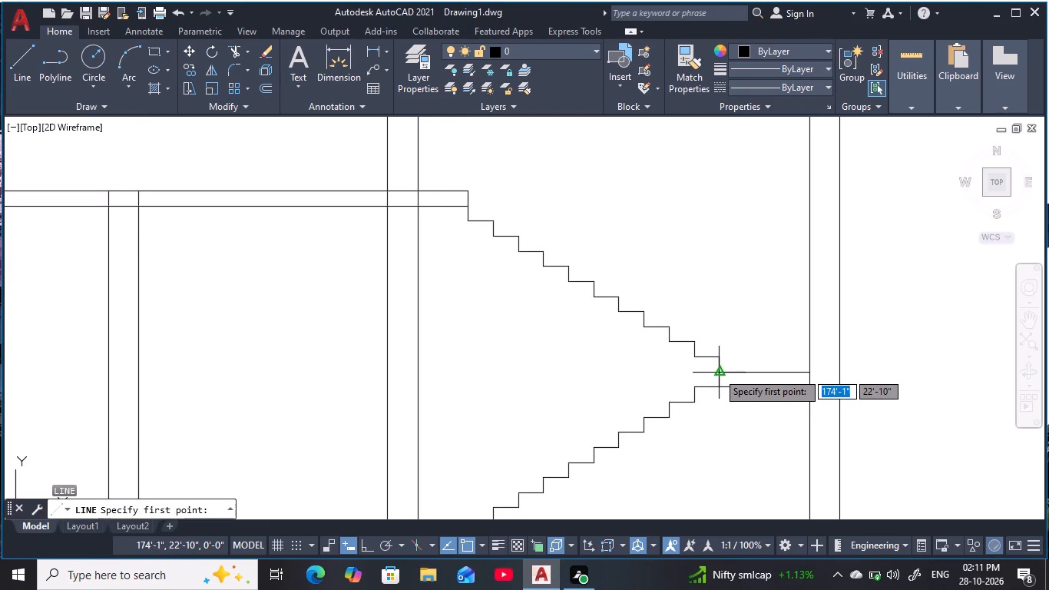
pyautogui.click(722, 370)
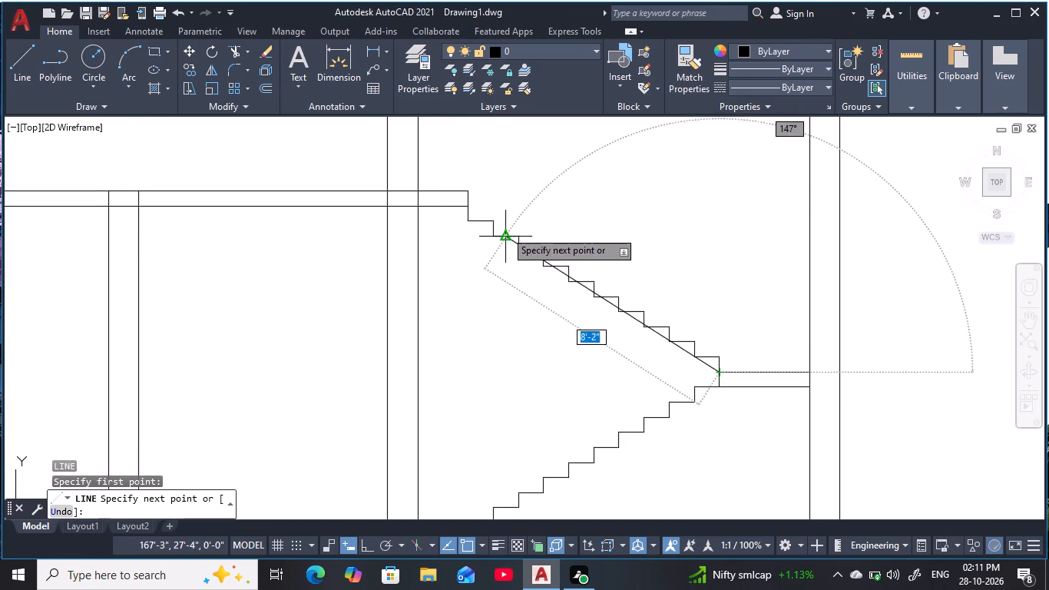
pyautogui.click(463, 220)
pyautogui.press('Escape')
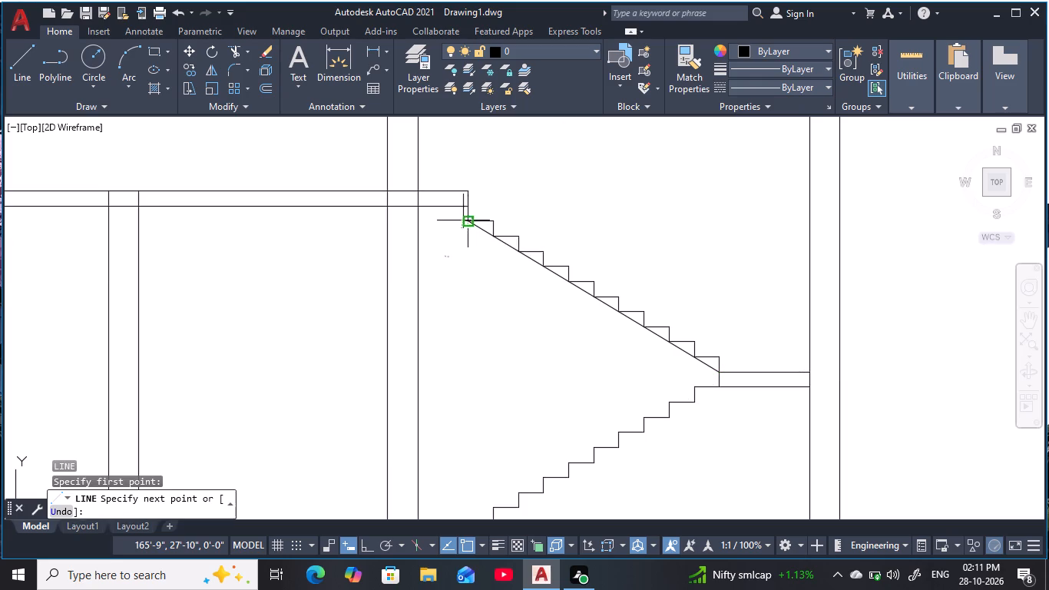
pyautogui.press('Escape')
pyautogui.press('Escape')
pyautogui.press('Escape')
# Offset the upper flight's sloped line 6" downward to form the underside of its waist slab.
pyautogui.write('O')
pyautogui.press('space')
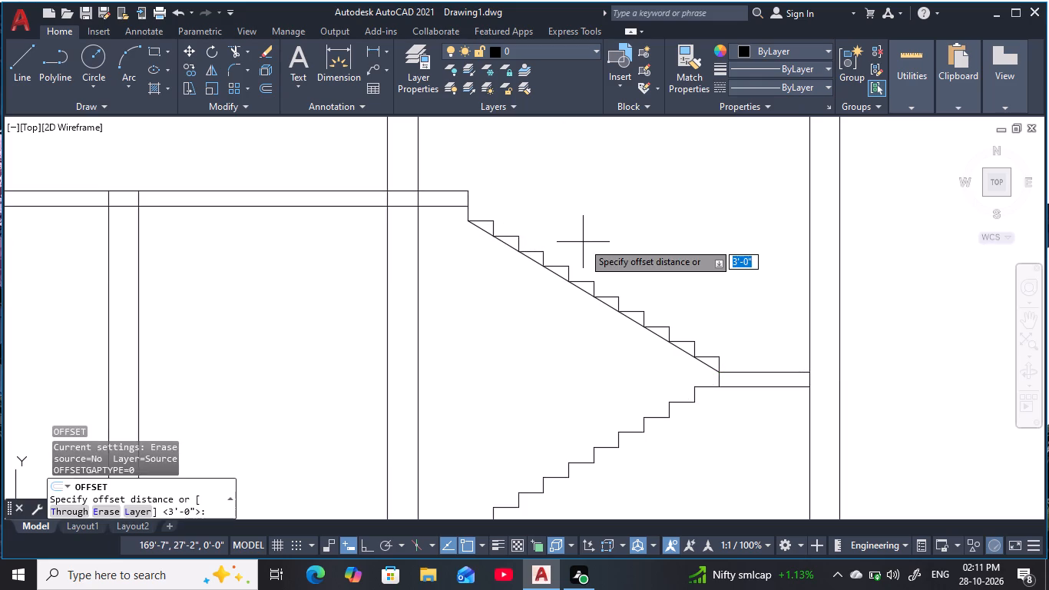
pyautogui.press('6')
pyautogui.press('space')
pyautogui.click(562, 278)
pyautogui.click(518, 339)
pyautogui.moveTo(524, 352); pyautogui.dragTo(527, 340, button='middle')
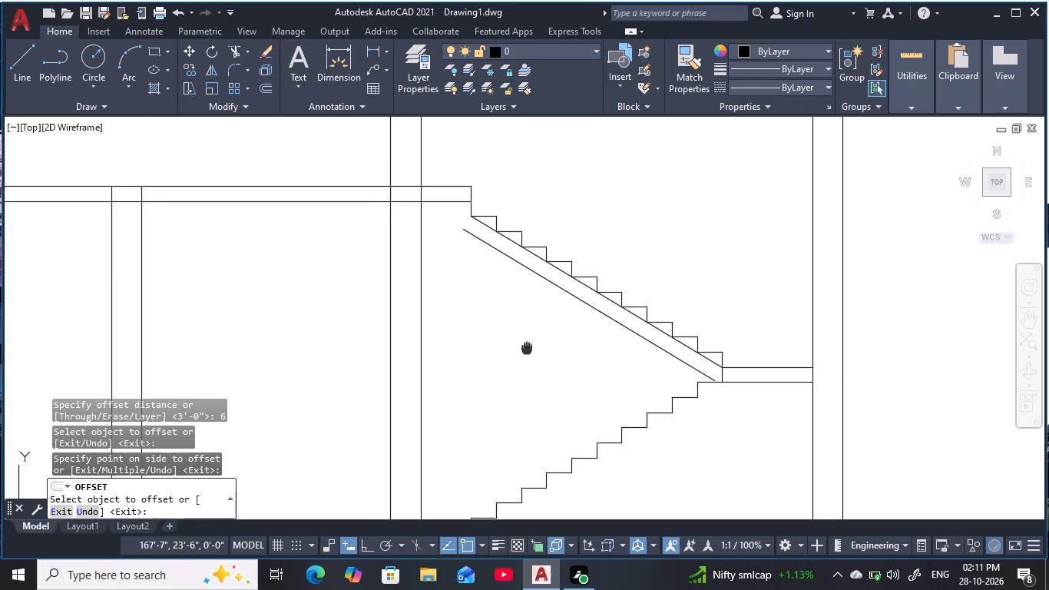
pyautogui.moveTo(527, 340); pyautogui.dragTo(521, 260, button='middle')
pyautogui.press('Escape')
pyautogui.press('Escape')
pyautogui.press('Escape')
pyautogui.press('Escape')
pyautogui.press('Escape')
pyautogui.press('Escape')
pyautogui.press('Escape')
pyautogui.press('Escape')
pyautogui.press('Escape')
pyautogui.press('Escape')
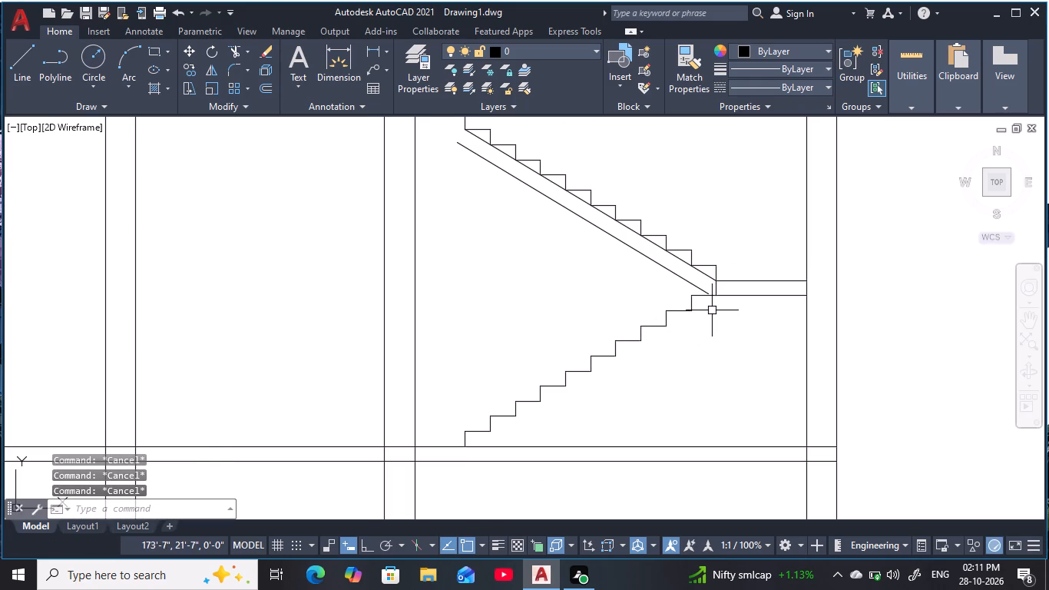
pyautogui.press('Escape')
pyautogui.press('Escape')
# Draw a sloped line under the lower flight from the landing's underside corner to the foot of its bottom riser.
pyautogui.press('l')
pyautogui.press('space')
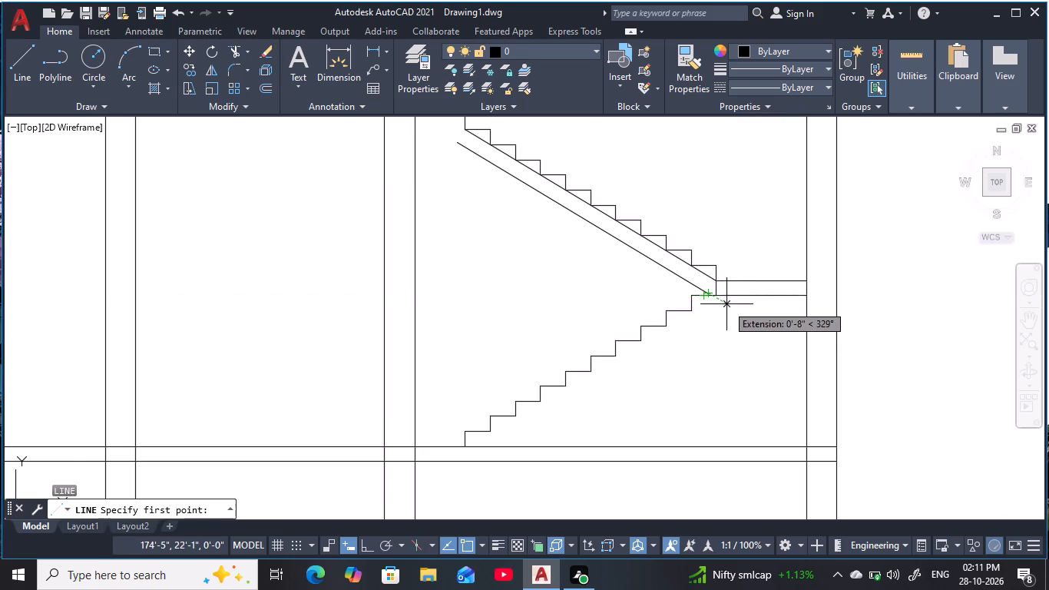
pyautogui.click(715, 299)
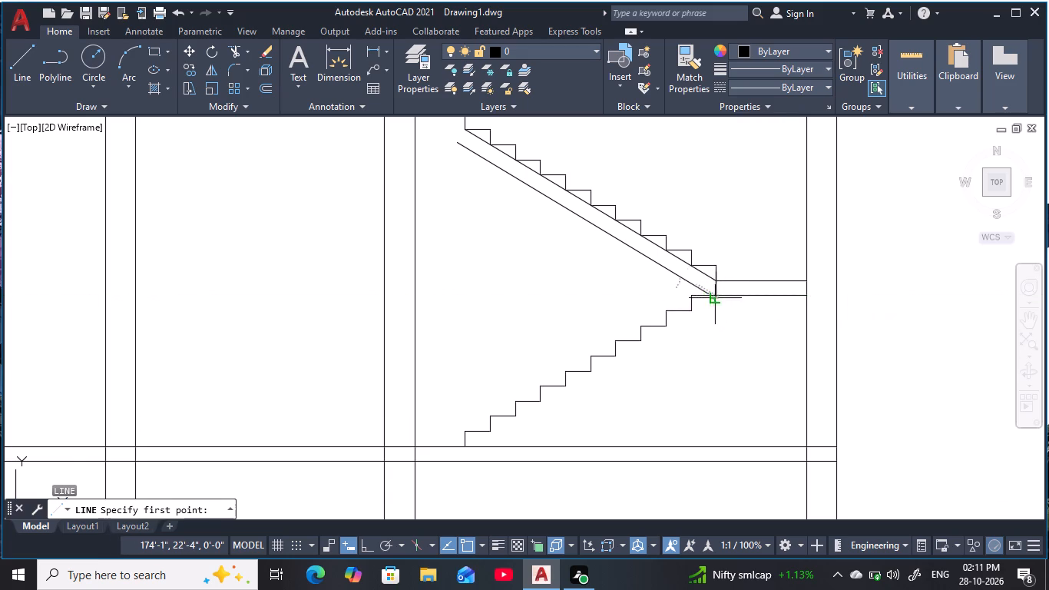
pyautogui.click(468, 449)
pyautogui.press('Escape')
pyautogui.press('Escape')
pyautogui.press('Escape')
pyautogui.press('Escape')
pyautogui.press('Escape')
# Offset the lower flight's sloped line 6" downward to form the underside of its waist slab.
pyautogui.write('O 6')
pyautogui.press('space')
pyautogui.click(632, 349)
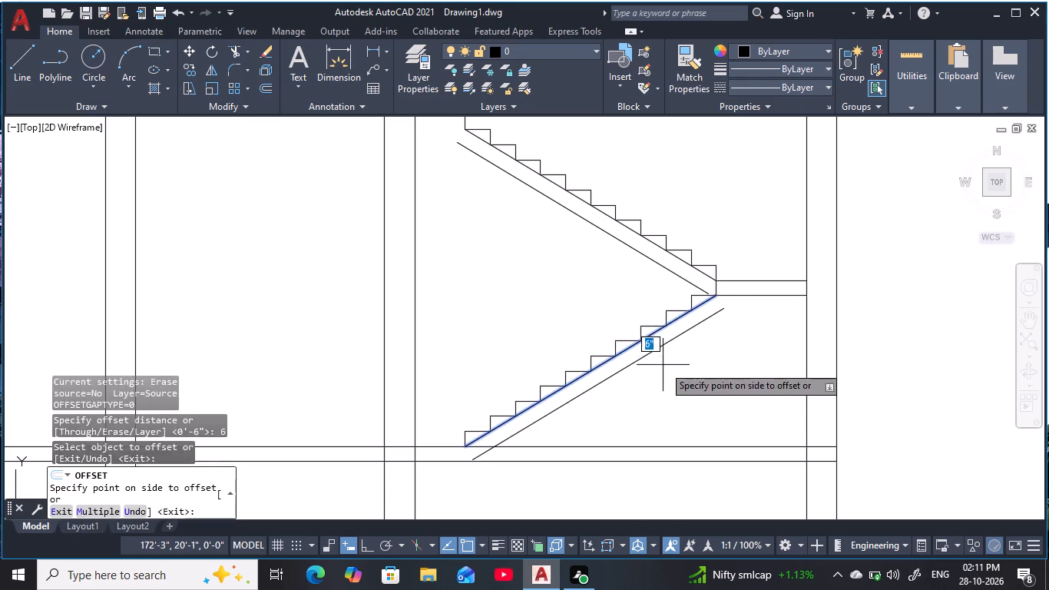
pyautogui.click(673, 367)
pyautogui.press('Escape')
pyautogui.press('Escape')
pyautogui.press('Escape')
pyautogui.press('Escape')
pyautogui.press('Escape')
# Extend the landing ends of both flights' offset underside lines to the landing's underside.
pyautogui.press('e')
pyautogui.press('x')
pyautogui.press('space')
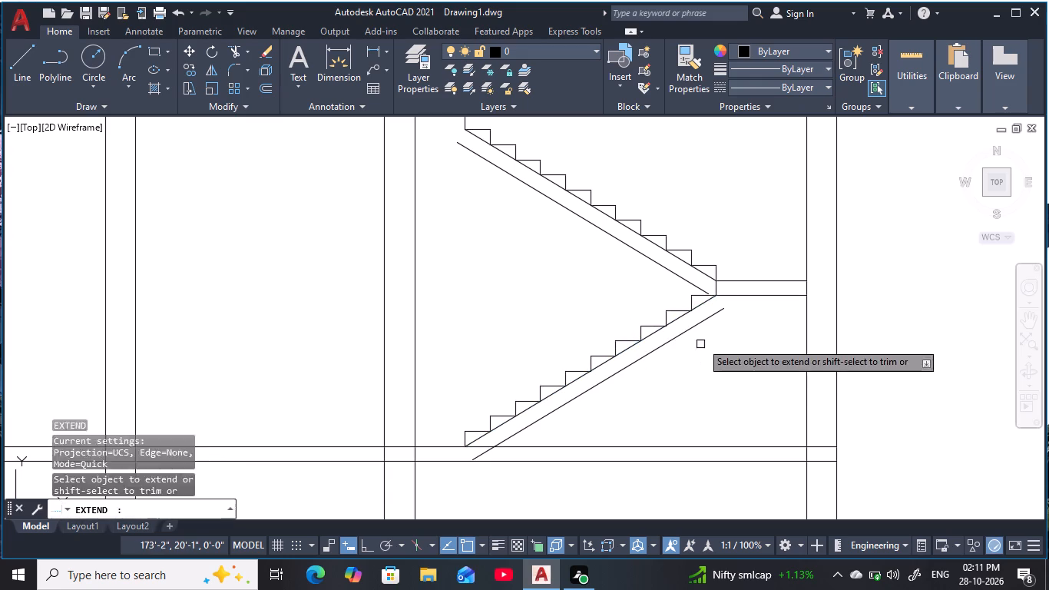
pyautogui.click(703, 320)
pyautogui.click(691, 282)
pyautogui.press('Escape')
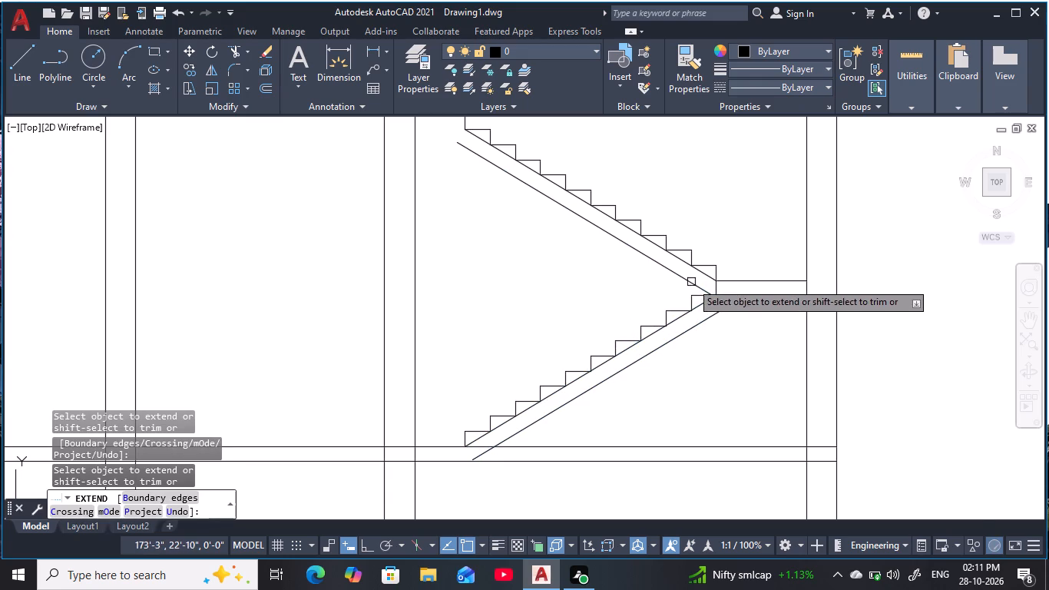
pyautogui.press('Escape')
pyautogui.press('Escape')
pyautogui.press('Escape')
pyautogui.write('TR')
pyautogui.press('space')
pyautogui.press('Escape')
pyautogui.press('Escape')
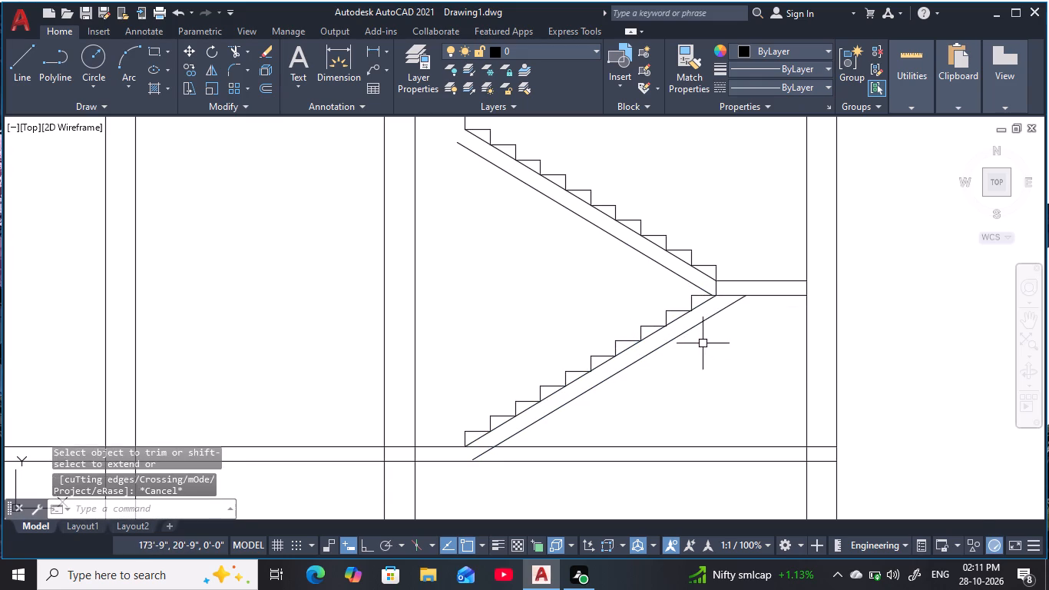
# Erase the two original sloped lines touching the steps, leaving only the 6" offset underside lines.
pyautogui.click(682, 318)
pyautogui.write('E')
pyautogui.press('space')
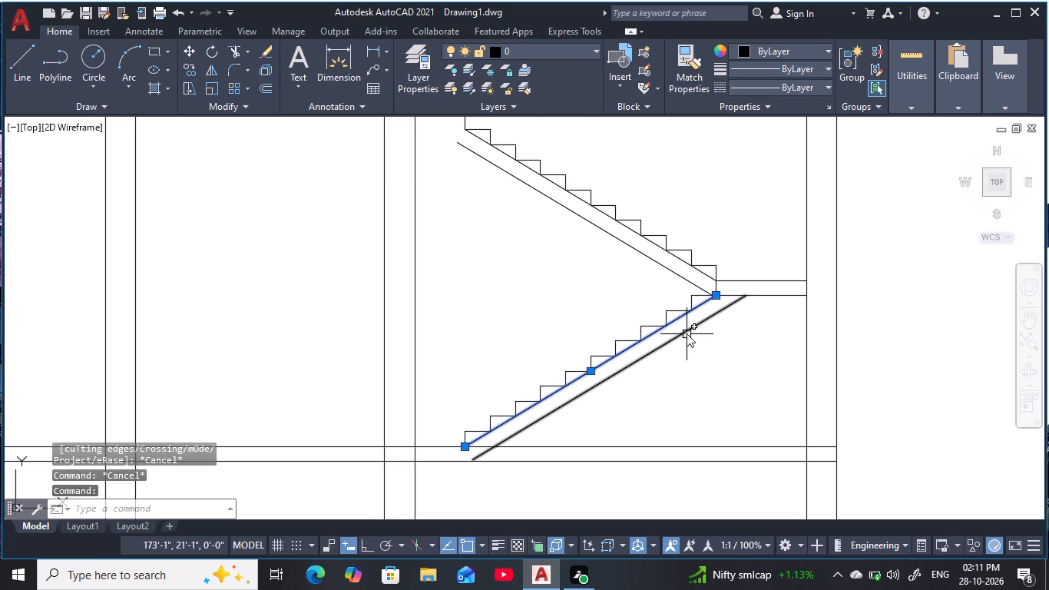
pyautogui.click(678, 261)
pyautogui.write('E')
pyautogui.press('space')
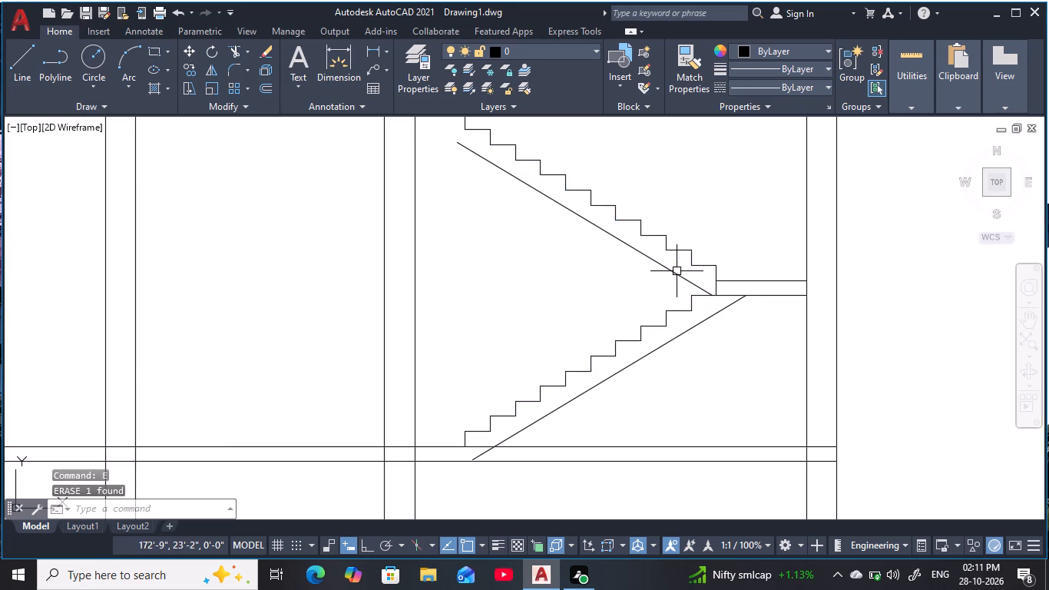
# Extend the upper flight's sloped underside line up to the right face of the middle wall.
pyautogui.moveTo(593, 280); pyautogui.dragTo(602, 369, button='middle')
pyautogui.scroll(-1, 602, 369)
pyautogui.press('Escape')
pyautogui.press('Escape')
pyautogui.write('EX')
pyautogui.press('space')
pyautogui.click(551, 303)
pyautogui.press('Escape')
pyautogui.press('Escape')
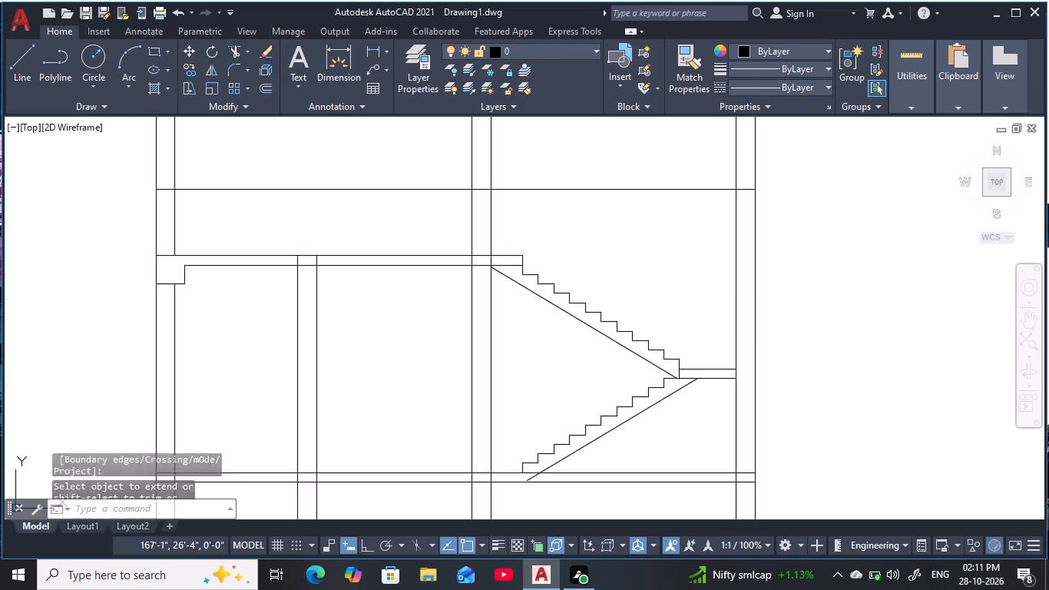
pyautogui.press('Escape')
pyautogui.press('Escape')
# Trim the upper slab's bottom line beyond the middle wall and the lower flight's underside line below the floor slab's top.
pyautogui.write('TR')
pyautogui.press('space')
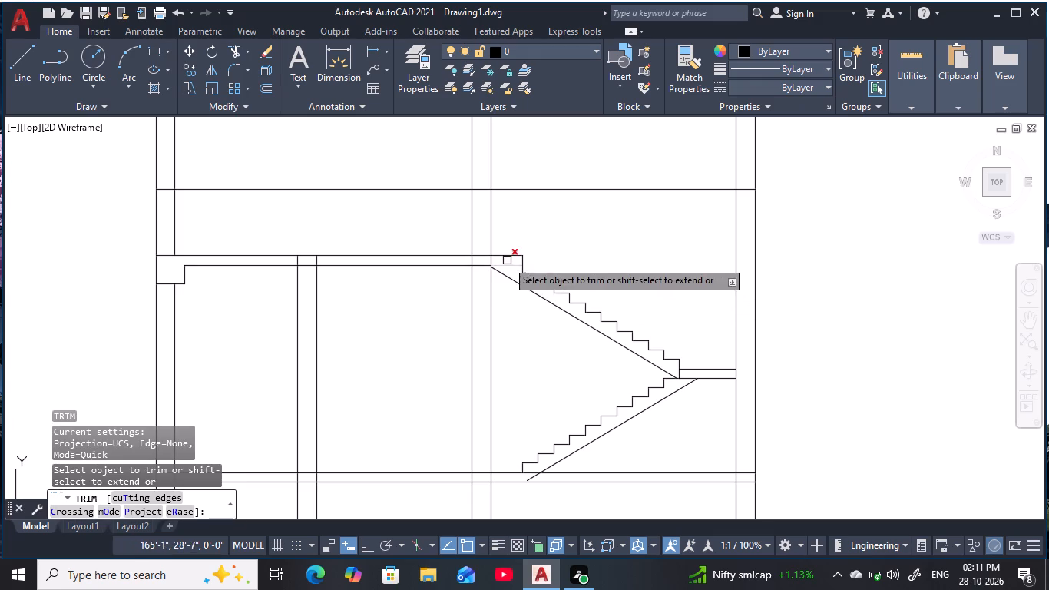
pyautogui.click(509, 269)
pyautogui.moveTo(627, 266); pyautogui.dragTo(517, 234, button='middle')
pyautogui.scroll(-1, 515, 234)
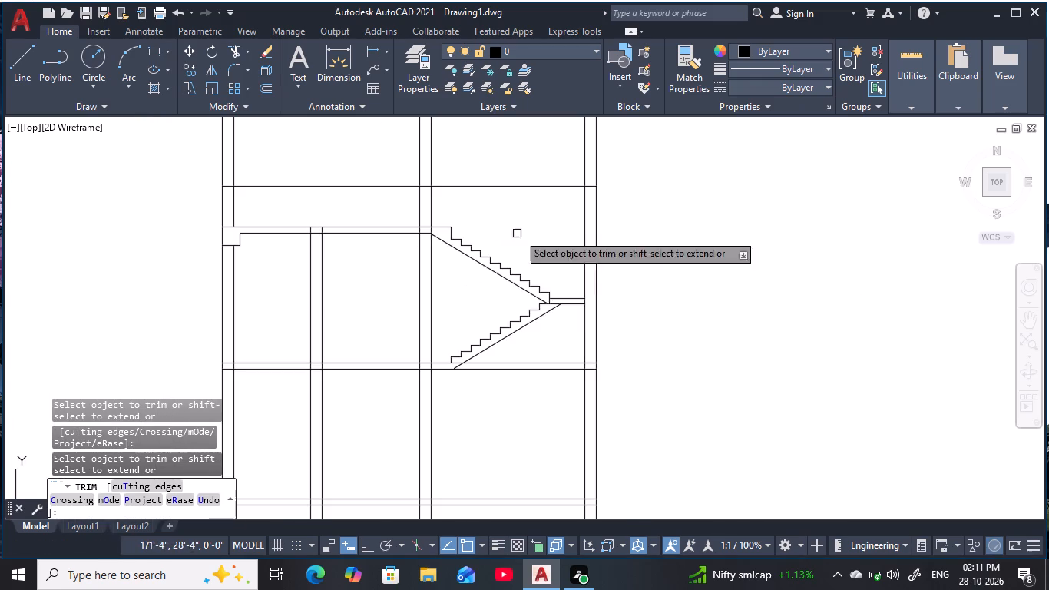
pyautogui.scroll(2, 471, 365)
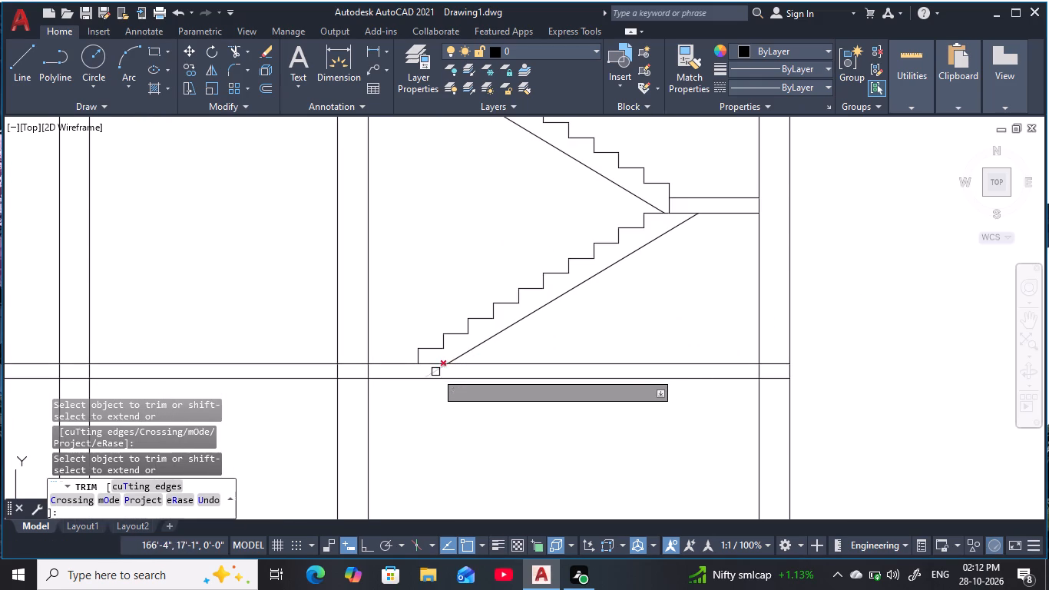
pyautogui.click(433, 373)
pyautogui.moveTo(664, 290); pyautogui.dragTo(664, 303, button='middle')
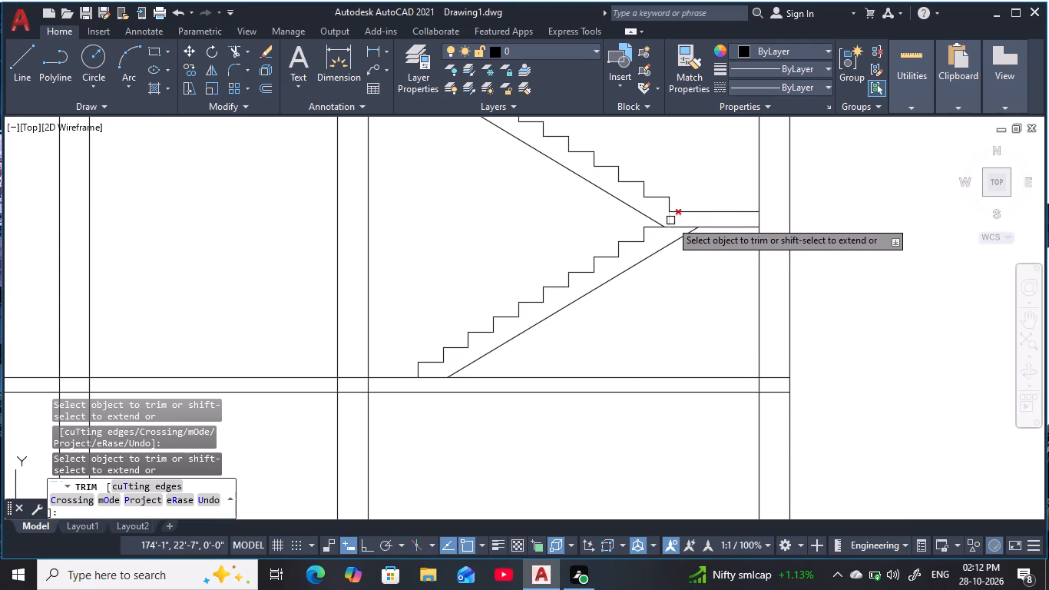
# Trim the vertical line at the landing's edge and the landing's underside line between the two flights.
pyautogui.click(670, 220)
pyautogui.click(675, 227)
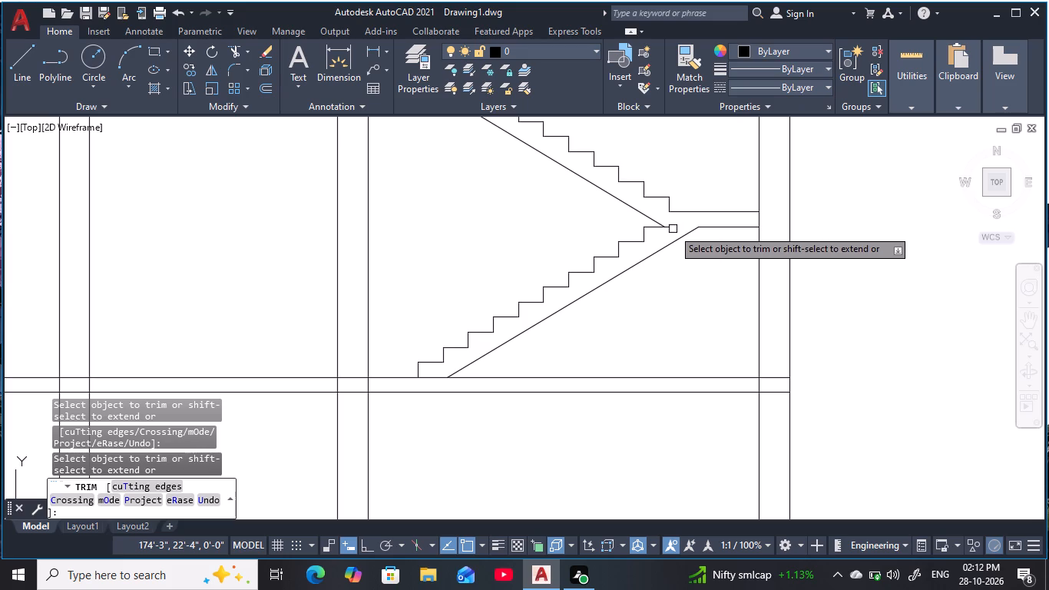
pyautogui.scroll(3, 673, 229)
pyautogui.click(656, 220)
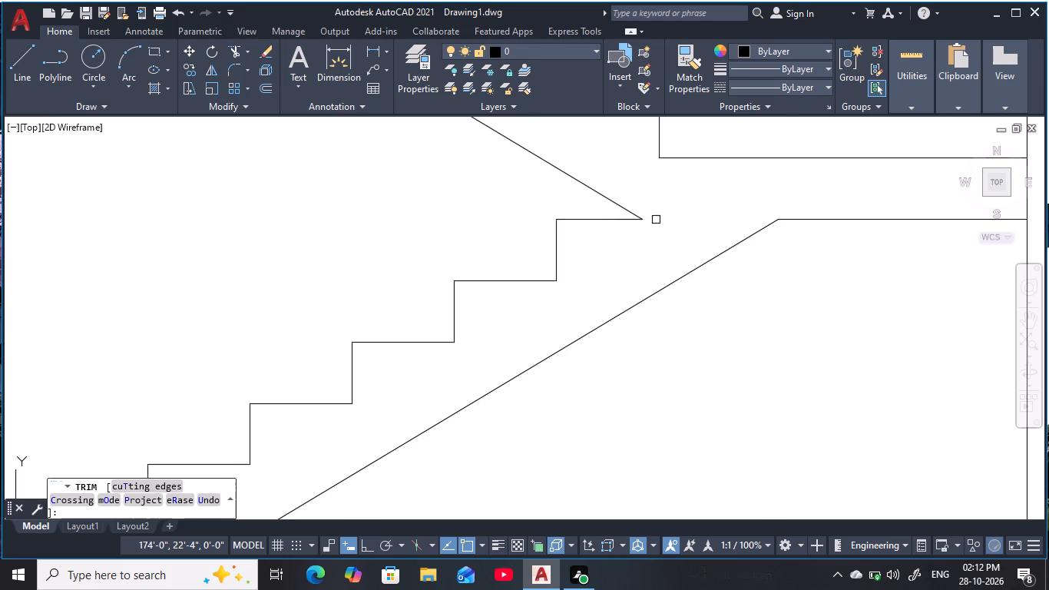
pyautogui.scroll(-6, 726, 296)
pyautogui.moveTo(759, 328); pyautogui.dragTo(725, 323, button='middle')
pyautogui.press('Escape')
pyautogui.press('Escape')
pyautogui.press('Escape')
pyautogui.press('Escape')
pyautogui.press('Escape')
pyautogui.press('Escape')
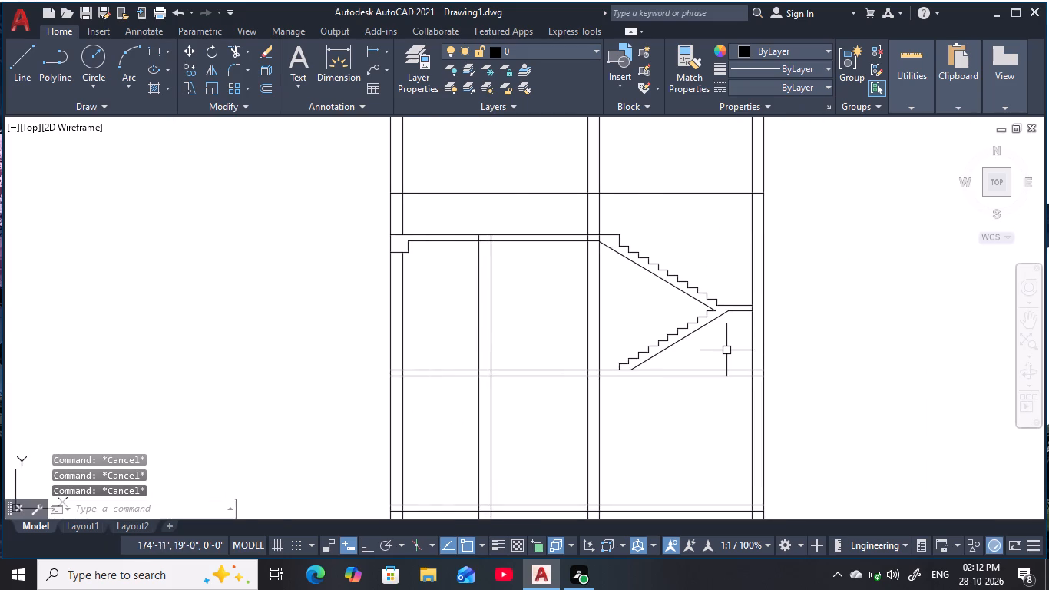
# Examine the trimmed staircase within the building section and its junction with the landing.
pyautogui.scroll(-1, 726, 350)
pyautogui.moveTo(726, 349); pyautogui.dragTo(671, 336, button='middle')
pyautogui.press('Escape')
pyautogui.press('Escape')
pyautogui.press('Escape')
pyautogui.moveTo(673, 342); pyautogui.dragTo(664, 344, button='middle')
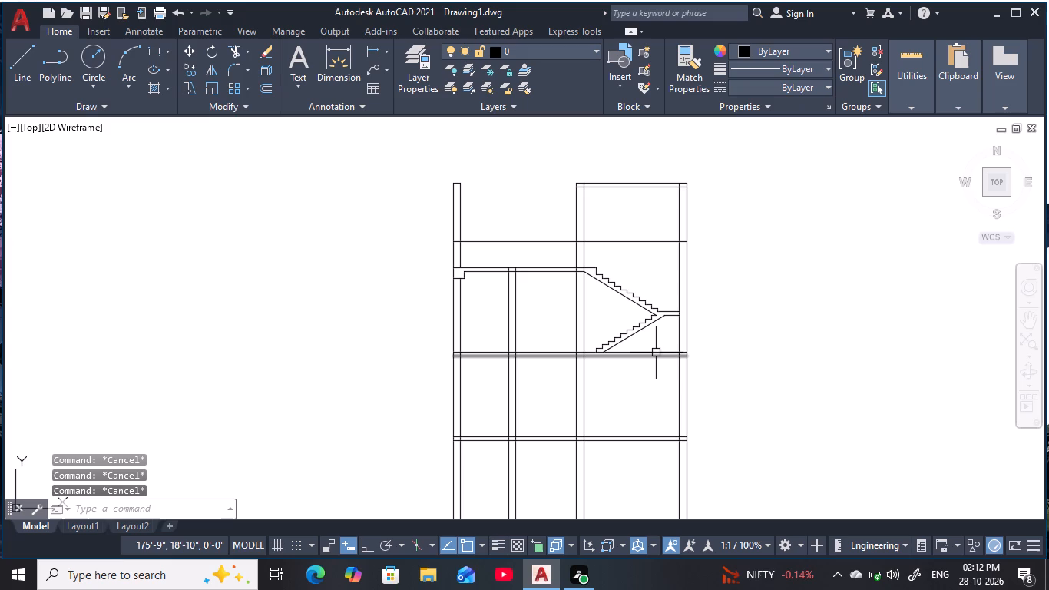
pyautogui.scroll(1, 656, 353)
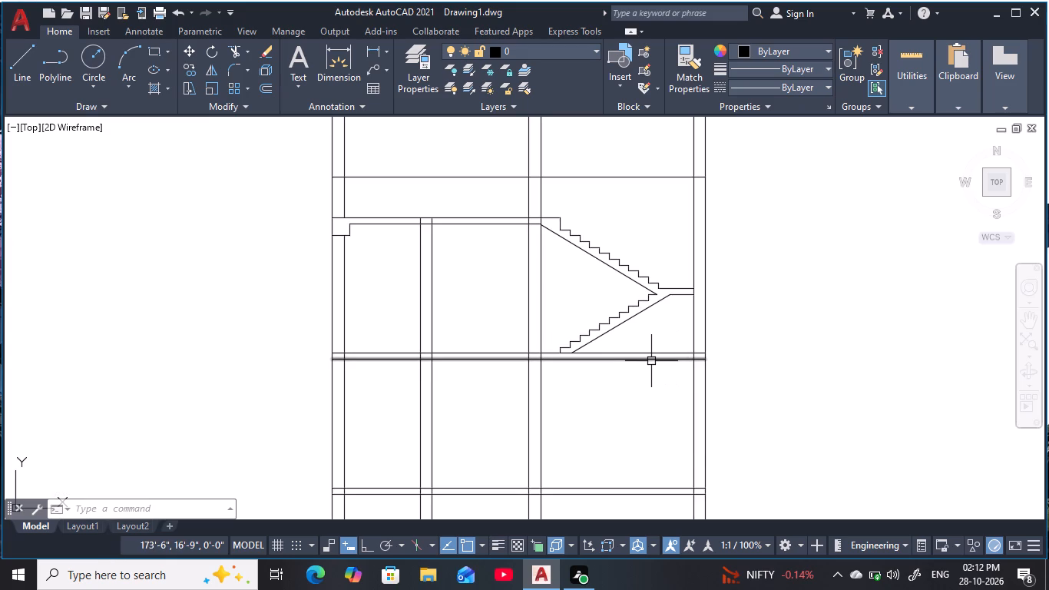
pyautogui.scroll(2, 671, 299)
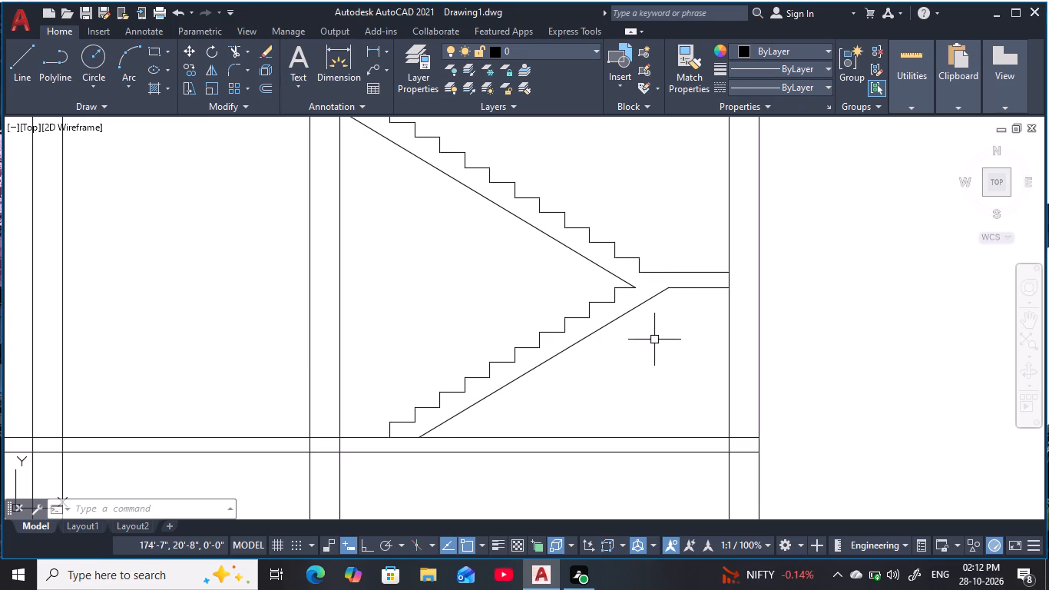
# Extend the lower flight's top tread line to meet the landing's underside line.
pyautogui.press('e')
pyautogui.write('X')
pyautogui.press('space')
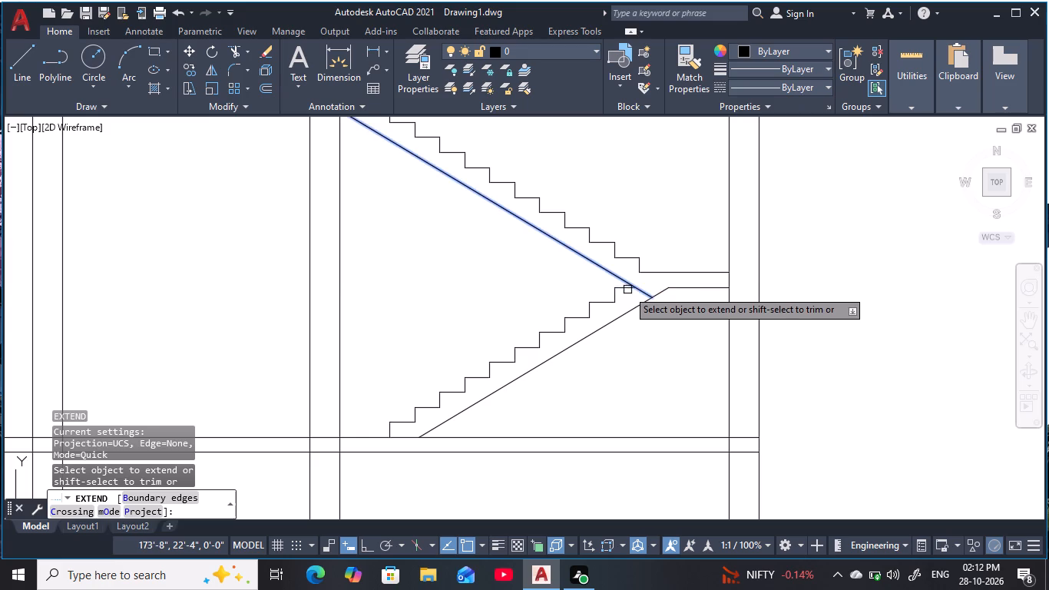
pyautogui.click(627, 290)
pyautogui.press('Escape')
pyautogui.press('Escape')
pyautogui.press('Escape')
# Examine the staircase, landing and floors below within the building section.
pyautogui.scroll(-1, 683, 328)
pyautogui.moveTo(683, 328); pyautogui.dragTo(669, 318, button='middle')
pyautogui.press('Escape')
pyautogui.press('Escape')
pyautogui.scroll(-1, 666, 329)
pyautogui.press('Escape')
pyautogui.moveTo(665, 333); pyautogui.dragTo(622, 333, button='middle')
pyautogui.press('Escape')
pyautogui.scroll(-1, 621, 333)
pyautogui.middleClick(620, 333)
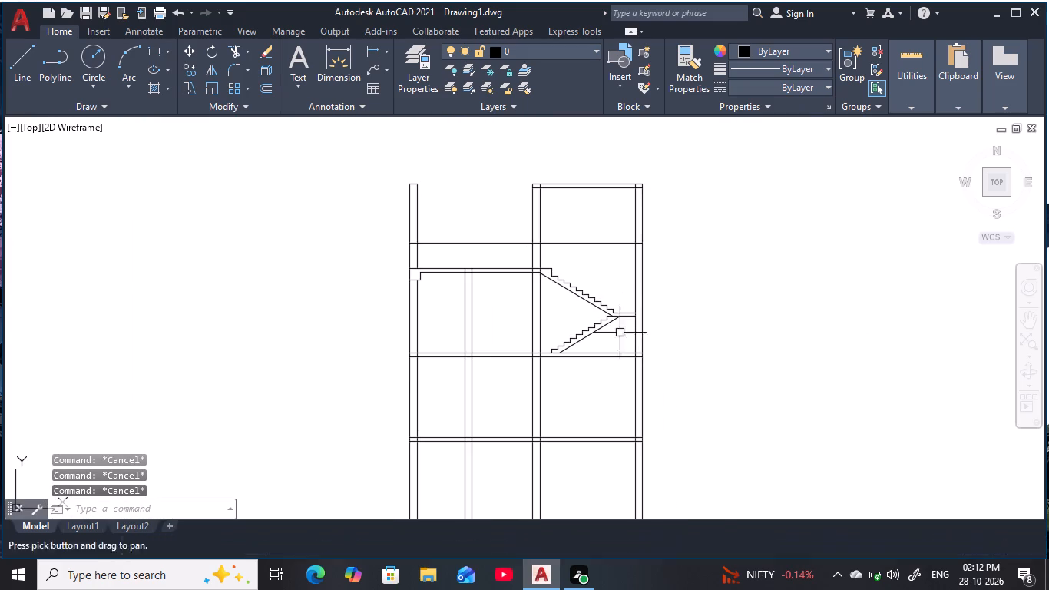
pyautogui.press('Escape')
pyautogui.scroll(1, 584, 318)
pyautogui.press('Escape')
pyautogui.moveTo(577, 317); pyautogui.dragTo(551, 274, button='middle')
pyautogui.press('Escape')
pyautogui.press('Escape')
pyautogui.moveTo(566, 334); pyautogui.dragTo(559, 326, button='middle')
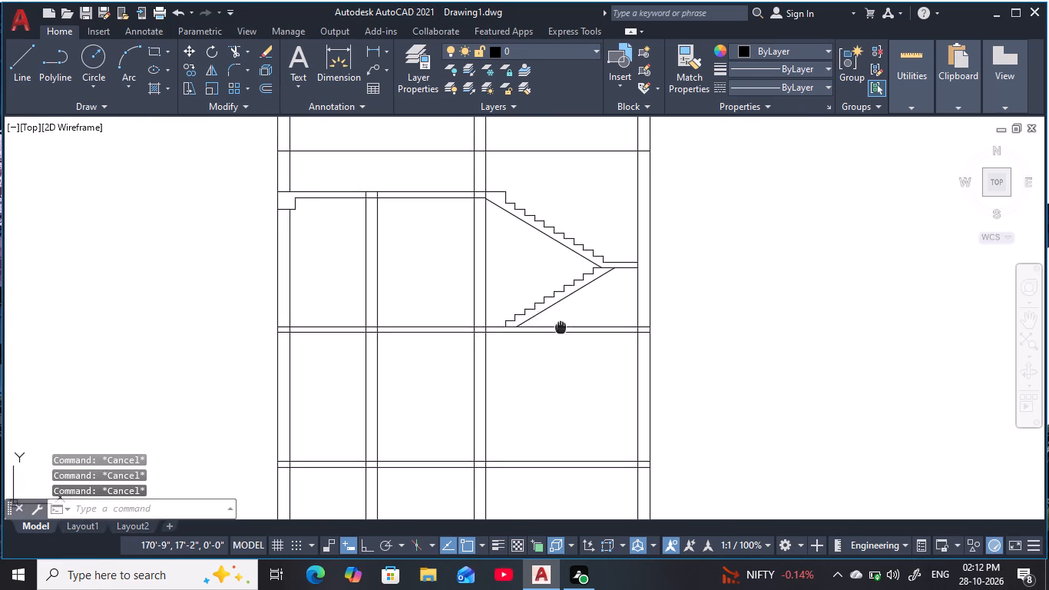
pyautogui.moveTo(559, 326); pyautogui.dragTo(546, 298, button='middle')
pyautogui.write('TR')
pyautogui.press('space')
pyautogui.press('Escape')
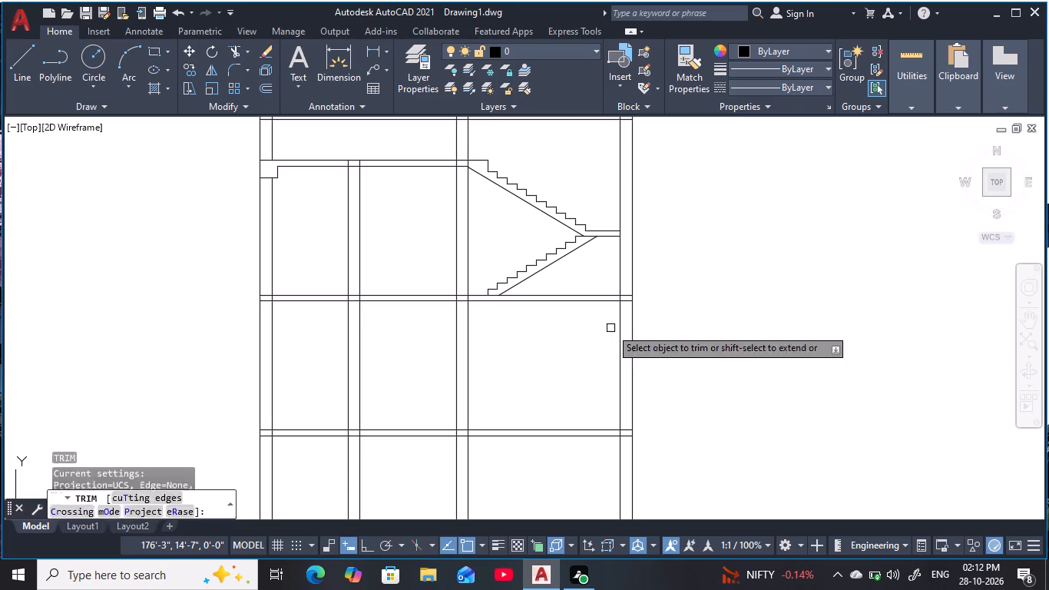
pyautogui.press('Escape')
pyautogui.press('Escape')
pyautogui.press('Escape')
# Extend the lower flight's sloped underside line to the floor slab's bottom line and its bottom riser line upward.
pyautogui.write('EX')
pyautogui.press('space')
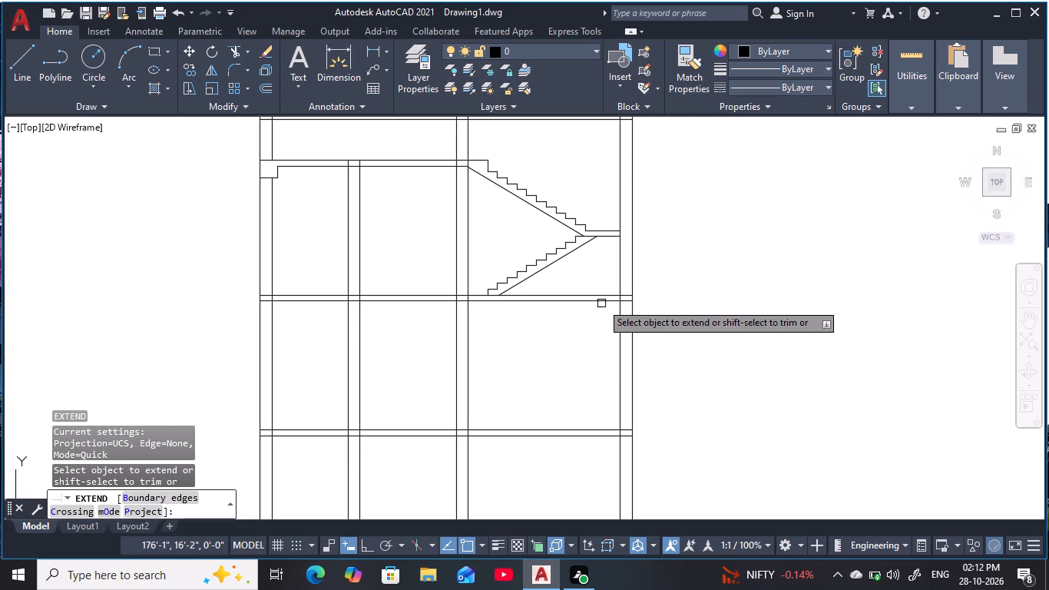
pyautogui.scroll(2, 507, 297)
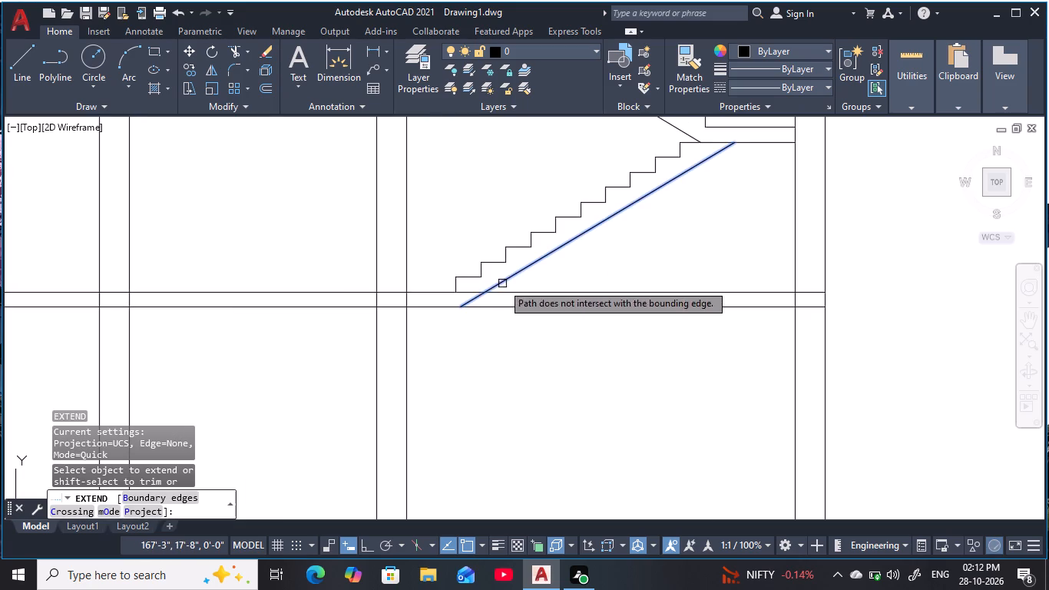
pyautogui.click(501, 282)
pyautogui.click(453, 284)
pyautogui.press('Escape')
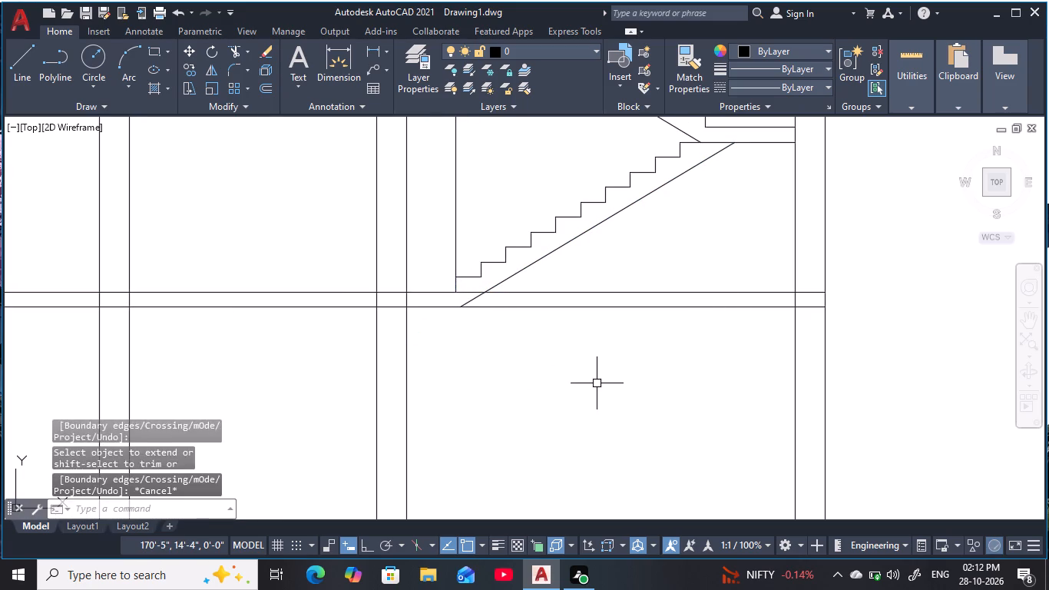
pyautogui.press('Escape')
pyautogui.press('Escape')
pyautogui.press('Escape')
pyautogui.press('Escape')
pyautogui.press('Escape')
pyautogui.press('Escape')
# Trim both floor slab lines beyond the lower flight's sloped underside, across the stairwell and through the outer wall.
pyautogui.write('TR')
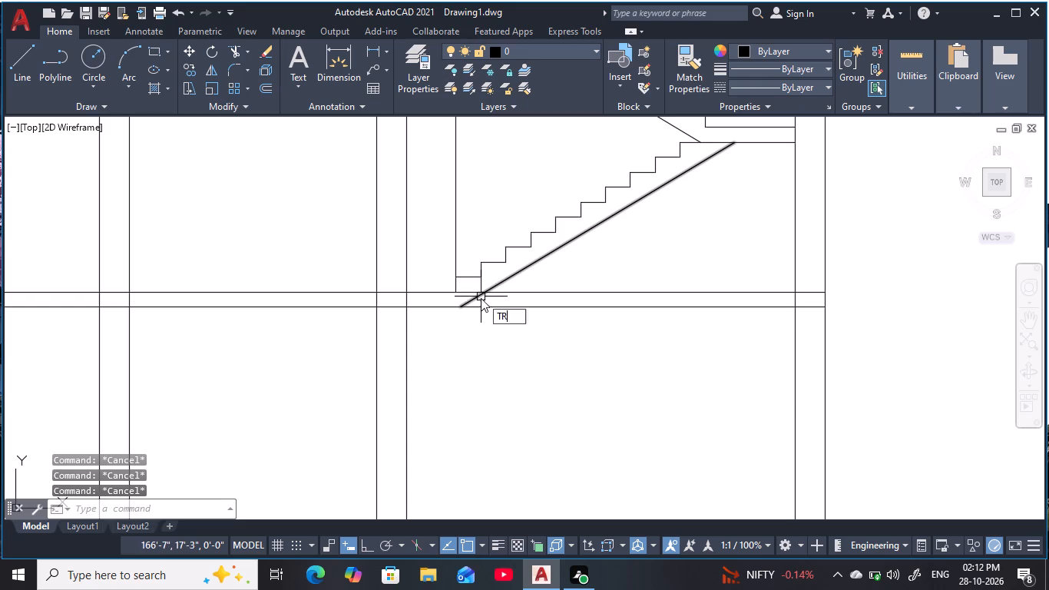
pyautogui.press('space')
pyautogui.moveTo(610, 272); pyautogui.dragTo(575, 353)
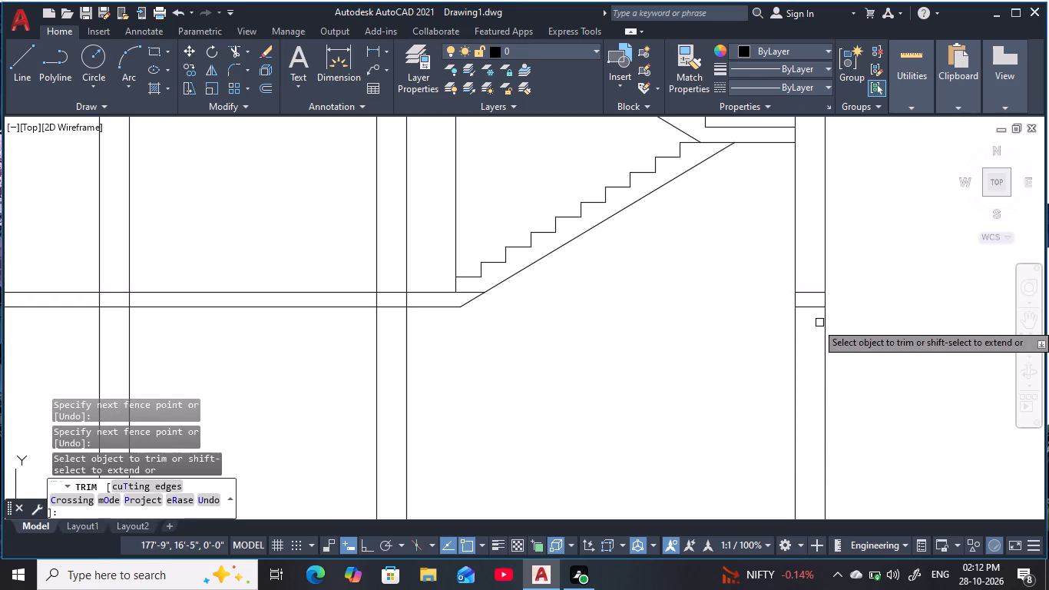
pyautogui.moveTo(812, 290); pyautogui.dragTo(806, 323)
pyautogui.moveTo(813, 317); pyautogui.dragTo(811, 300)
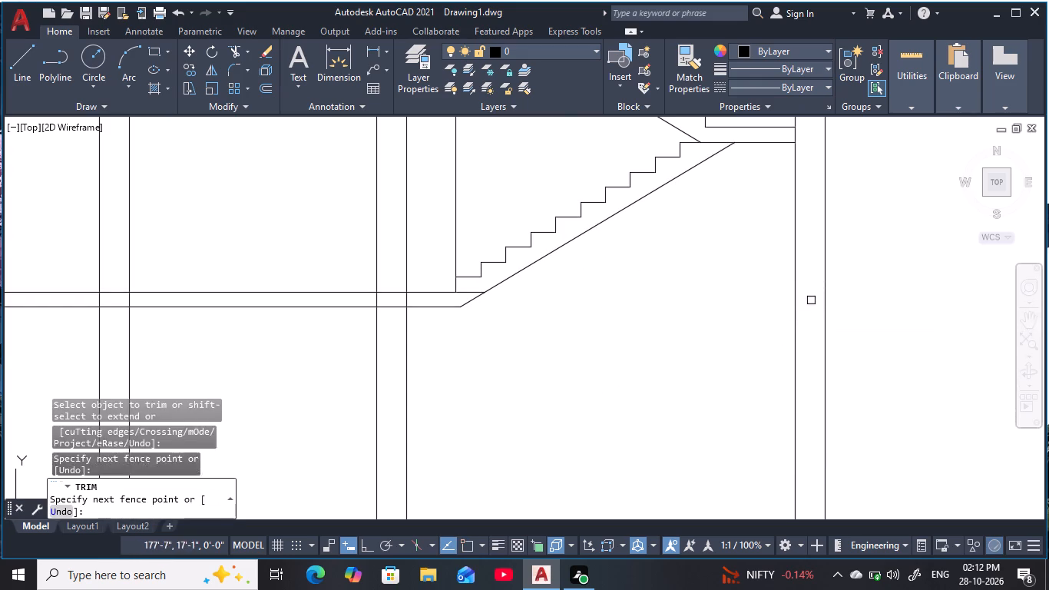
# Trim the slab's top line inside the lower flight's waist and remove the vertical line between the two flights.
pyautogui.scroll(-1, 708, 356)
pyautogui.moveTo(708, 356); pyautogui.dragTo(768, 366, button='middle')
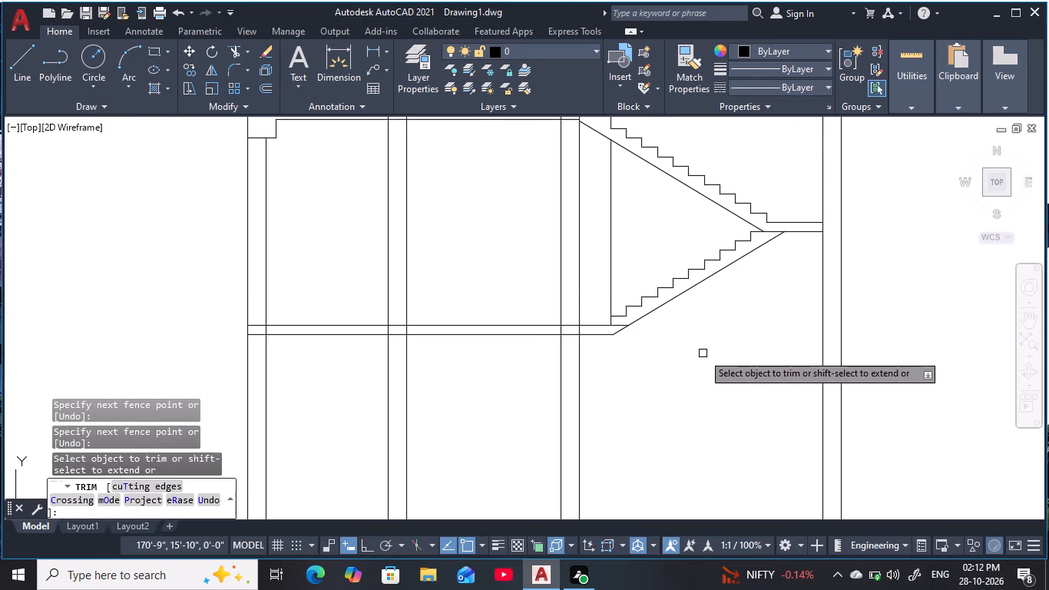
pyautogui.scroll(2, 623, 329)
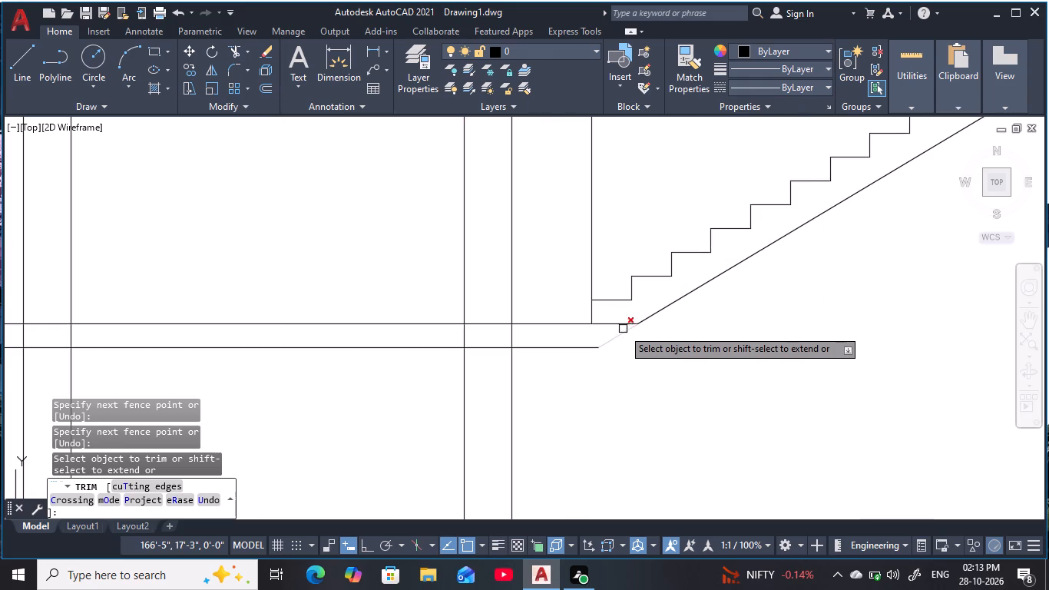
pyautogui.click(611, 323)
pyautogui.scroll(-2, 716, 349)
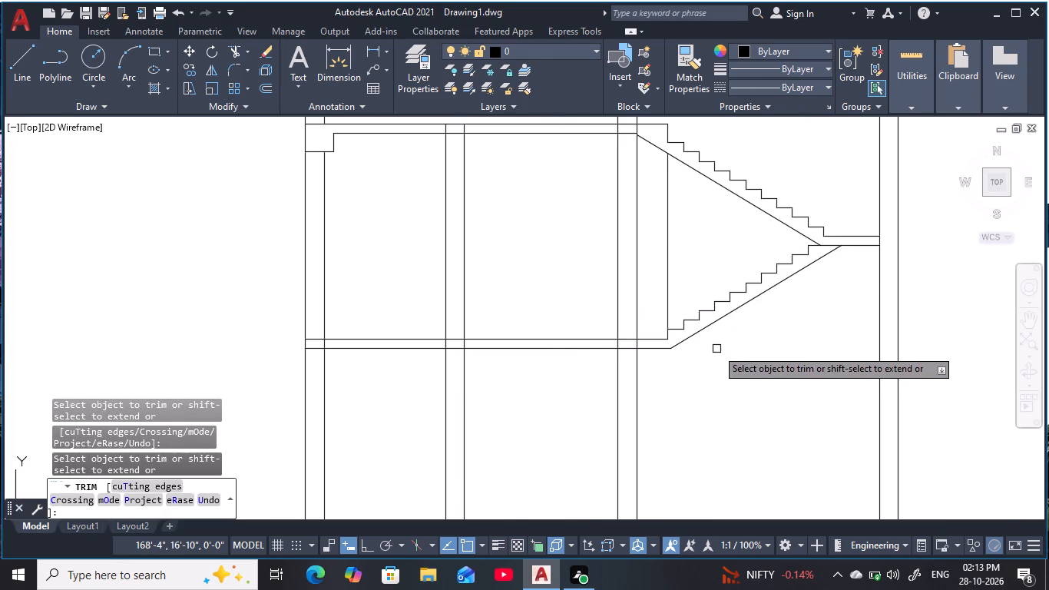
pyautogui.moveTo(676, 240); pyautogui.dragTo(658, 252)
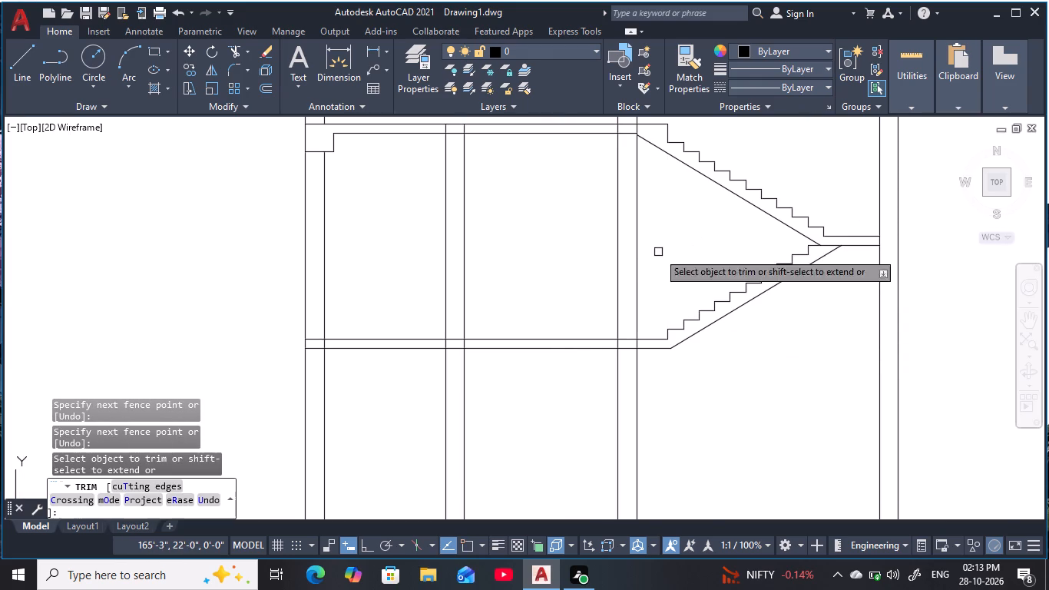
pyautogui.scroll(-1, 838, 395)
pyautogui.moveTo(808, 393); pyautogui.dragTo(663, 376, button='middle')
pyautogui.press('Escape')
pyautogui.press('Escape')
pyautogui.press('Escape')
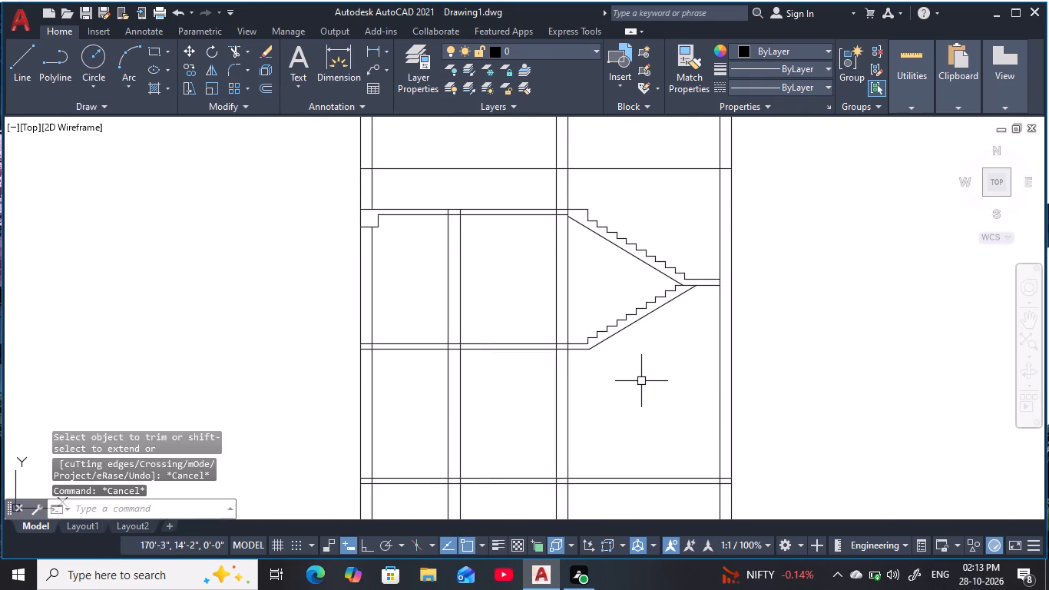
pyautogui.press('Escape')
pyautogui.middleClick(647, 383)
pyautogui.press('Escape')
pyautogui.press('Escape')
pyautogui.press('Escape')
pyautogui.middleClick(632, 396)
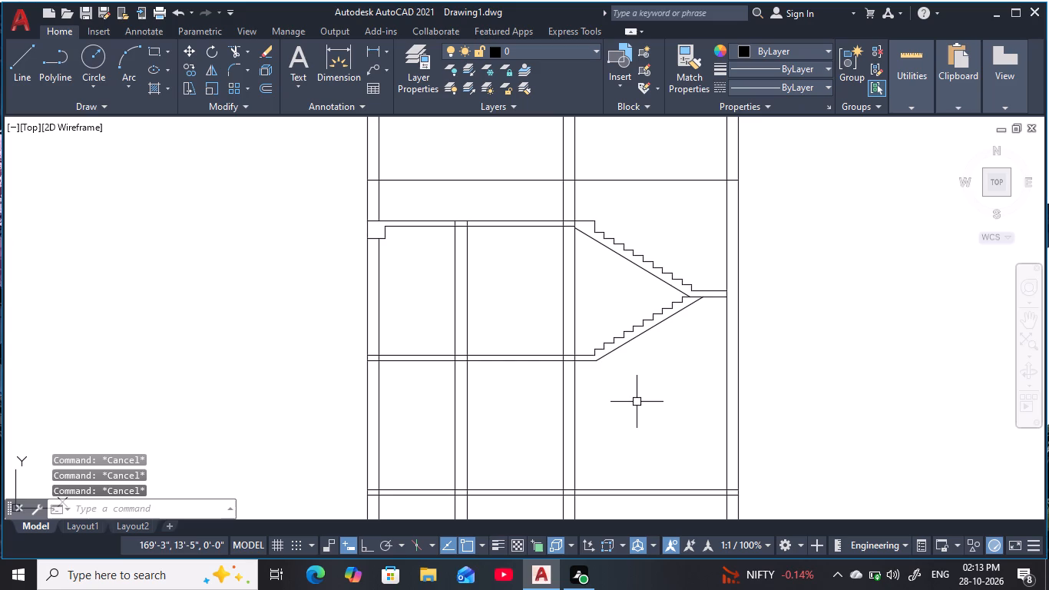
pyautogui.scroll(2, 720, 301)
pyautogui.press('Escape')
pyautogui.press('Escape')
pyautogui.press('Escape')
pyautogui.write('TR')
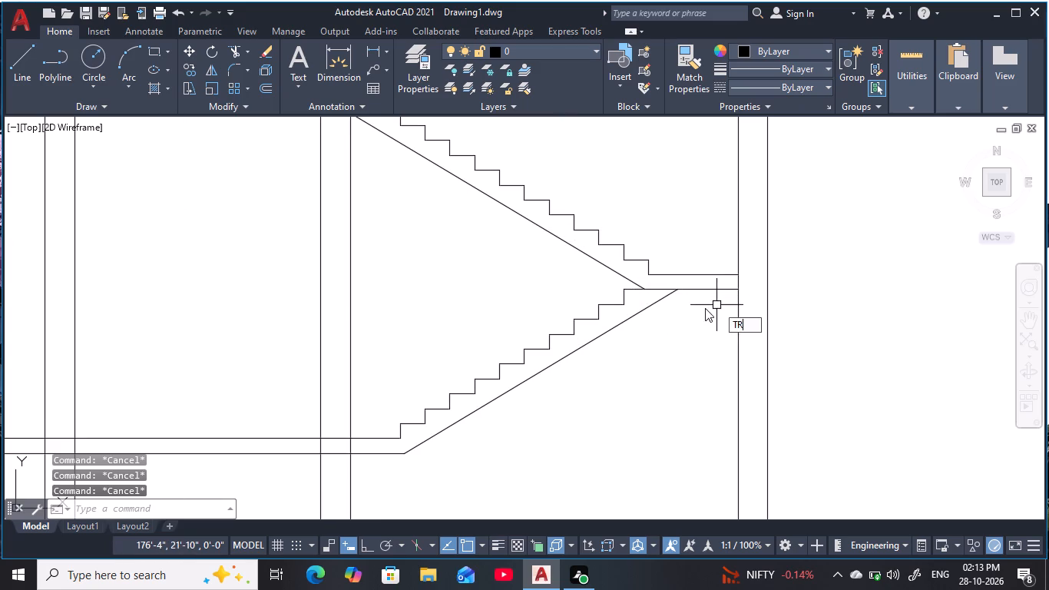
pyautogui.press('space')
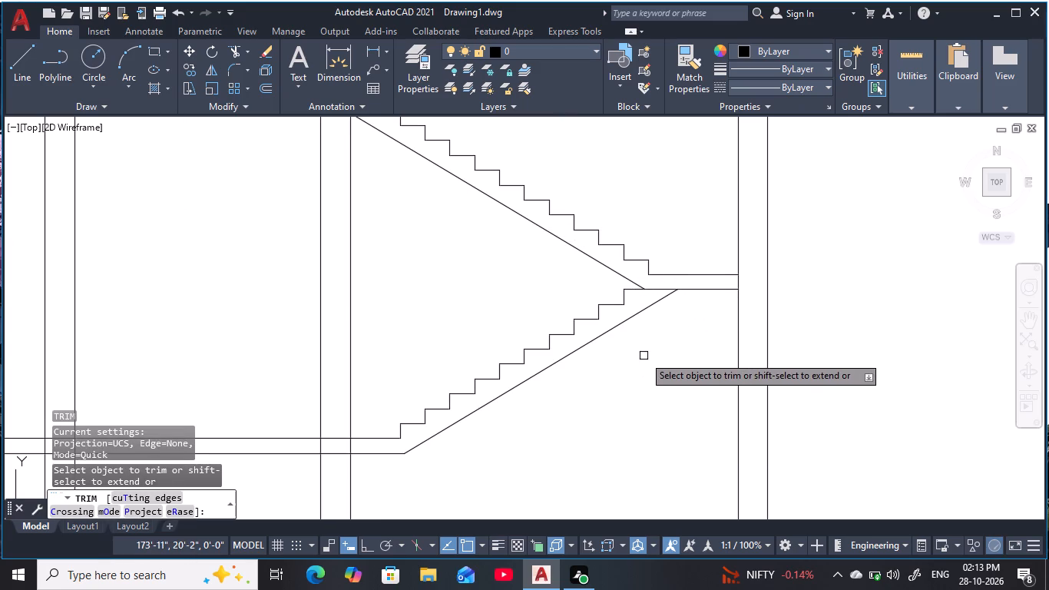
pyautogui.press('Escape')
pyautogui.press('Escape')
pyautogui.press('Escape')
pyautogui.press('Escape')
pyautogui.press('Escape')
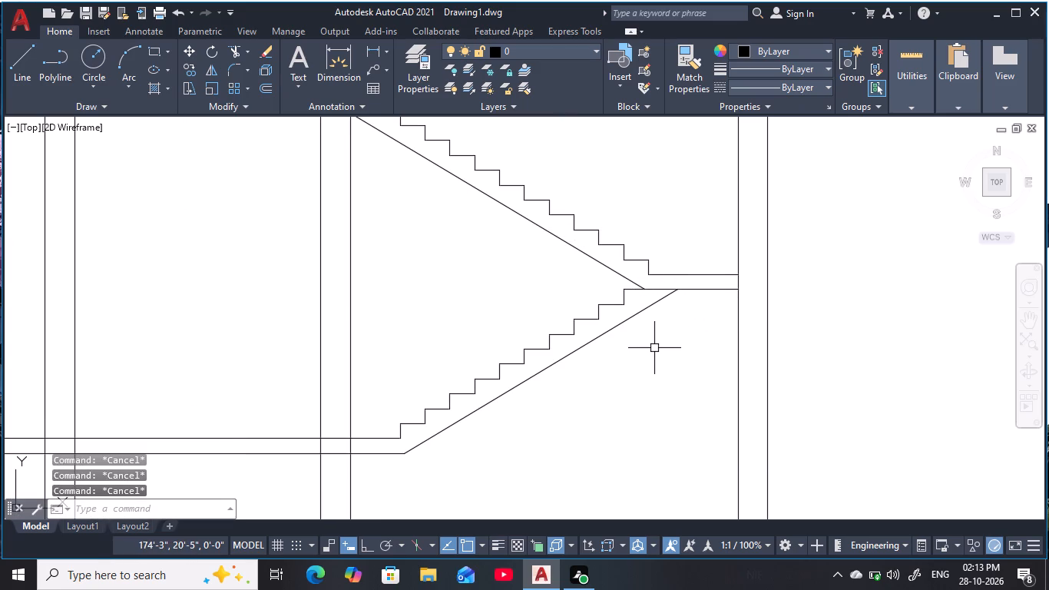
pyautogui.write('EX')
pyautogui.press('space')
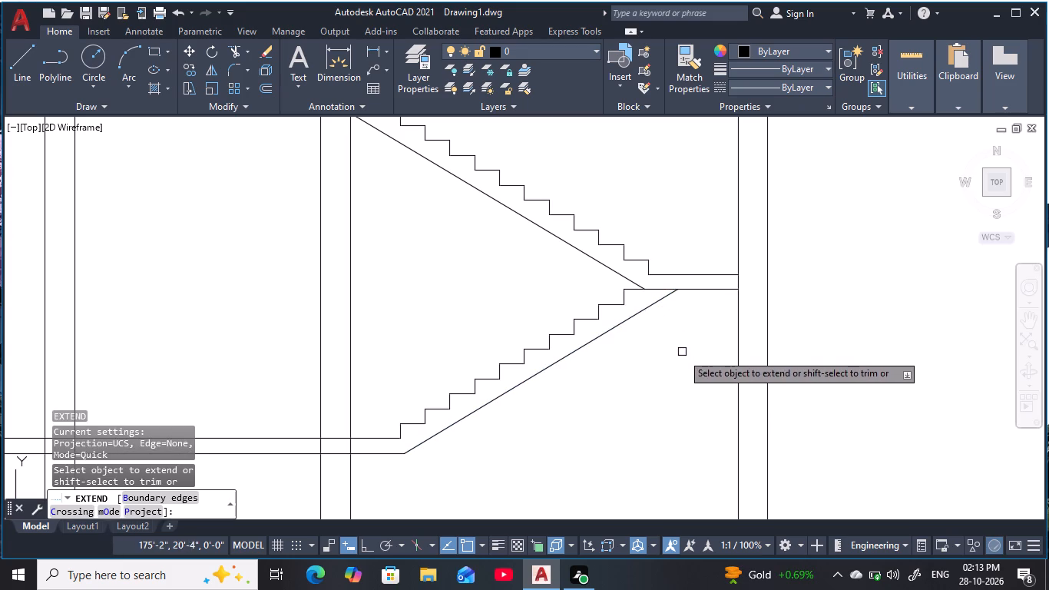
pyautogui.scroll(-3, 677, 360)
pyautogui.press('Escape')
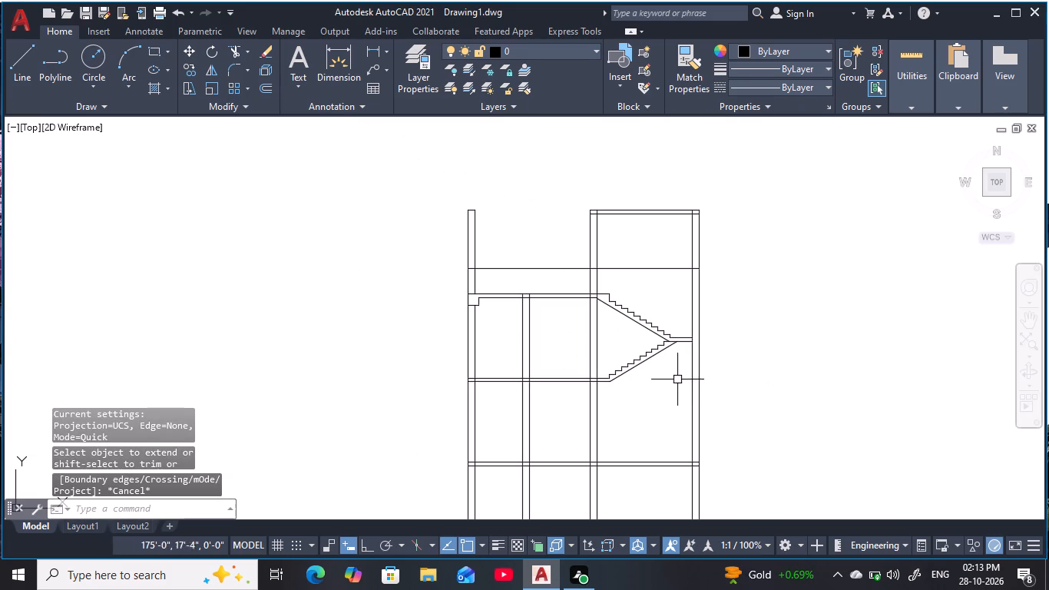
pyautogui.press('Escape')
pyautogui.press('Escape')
# Examine the building section's walls and floor slabs around and below the finished staircase.
pyautogui.moveTo(686, 416); pyautogui.dragTo(692, 360, button='middle')
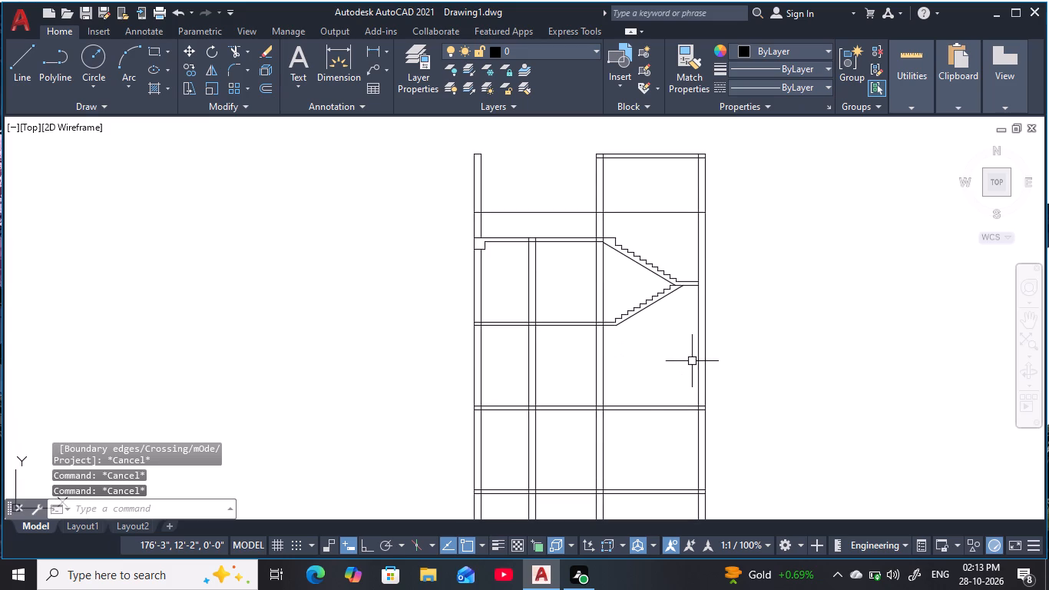
pyautogui.press('Escape')
pyautogui.press('Escape')
pyautogui.press('Escape')
pyautogui.press('Escape')
pyautogui.press('Escape')
pyautogui.press('Escape')
pyautogui.press('Escape')
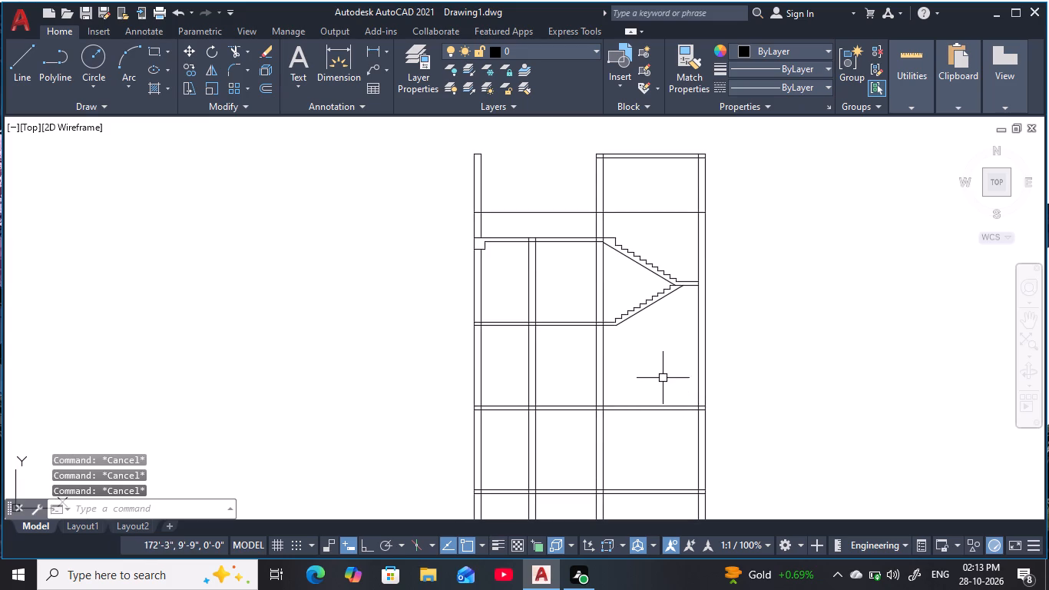
pyautogui.press('Escape')
pyautogui.moveTo(478, 431); pyautogui.dragTo(498, 414, button='middle')
pyautogui.middleClick(574, 341)
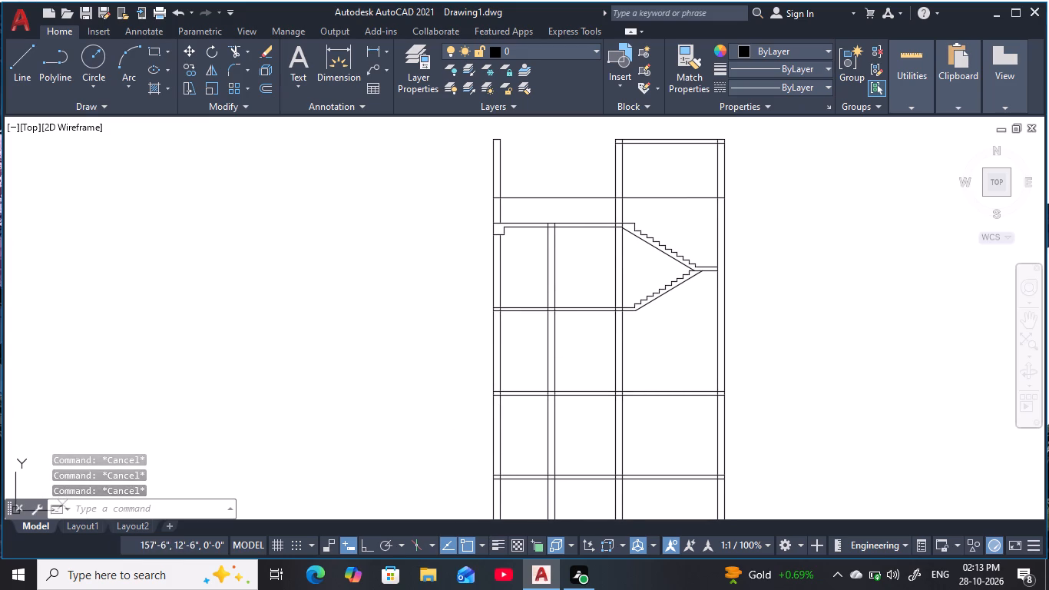
pyautogui.press('Escape')
pyautogui.press('Escape')
pyautogui.press('Escape')
pyautogui.moveTo(518, 380); pyautogui.dragTo(524, 347, button='middle')
pyautogui.scroll(1, 523, 352)
pyautogui.press('Escape')
pyautogui.moveTo(527, 342); pyautogui.dragTo(513, 329, button='middle')
pyautogui.press('Escape')
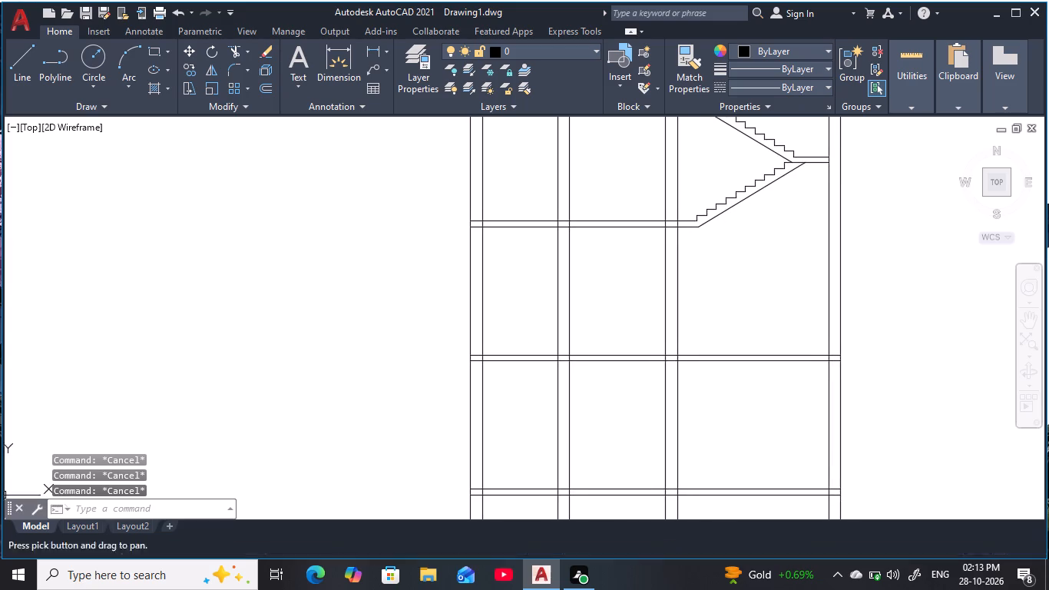
pyautogui.press('o')
pyautogui.scroll(-1, 513, 329)
pyautogui.moveTo(513, 329); pyautogui.dragTo(508, 362, button='middle')
pyautogui.press('Escape')
pyautogui.press('Escape')
pyautogui.press('Escape')
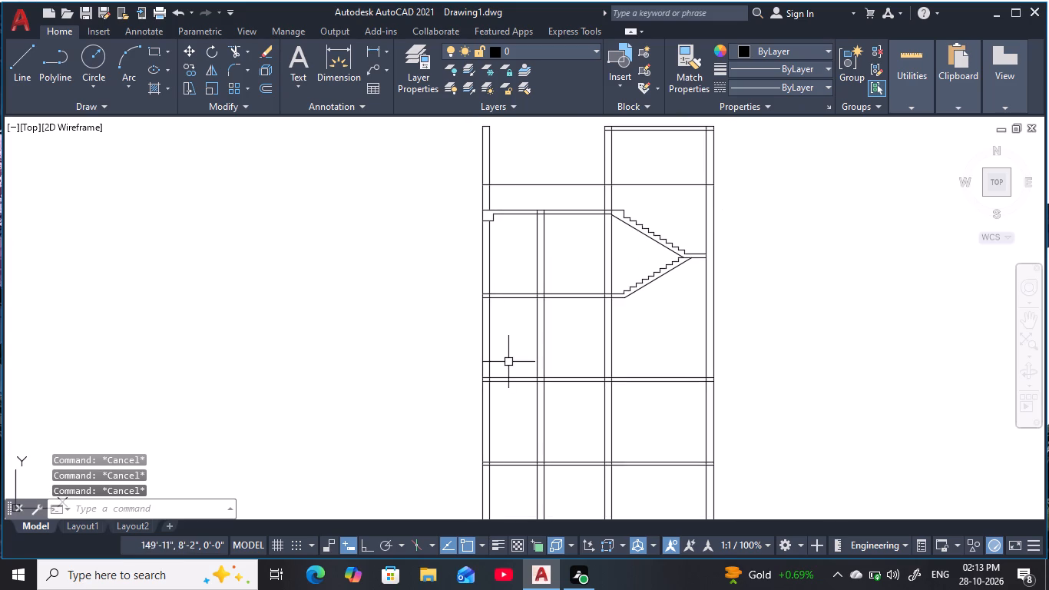
pyautogui.press('Escape')
# Measure how far the upper slab's beam drop projects past the outer wall's inner line.
pyautogui.moveTo(496, 273); pyautogui.dragTo(505, 340, button='middle')
pyautogui.press('Escape')
pyautogui.press('Escape')
pyautogui.scroll(3, 498, 308)
pyautogui.press('Escape')
pyautogui.moveTo(498, 307); pyautogui.dragTo(490, 333, button='middle')
pyautogui.press('Escape')
pyautogui.press('Escape')
pyautogui.press('Escape')
pyautogui.press('Escape')
pyautogui.press('Escape')
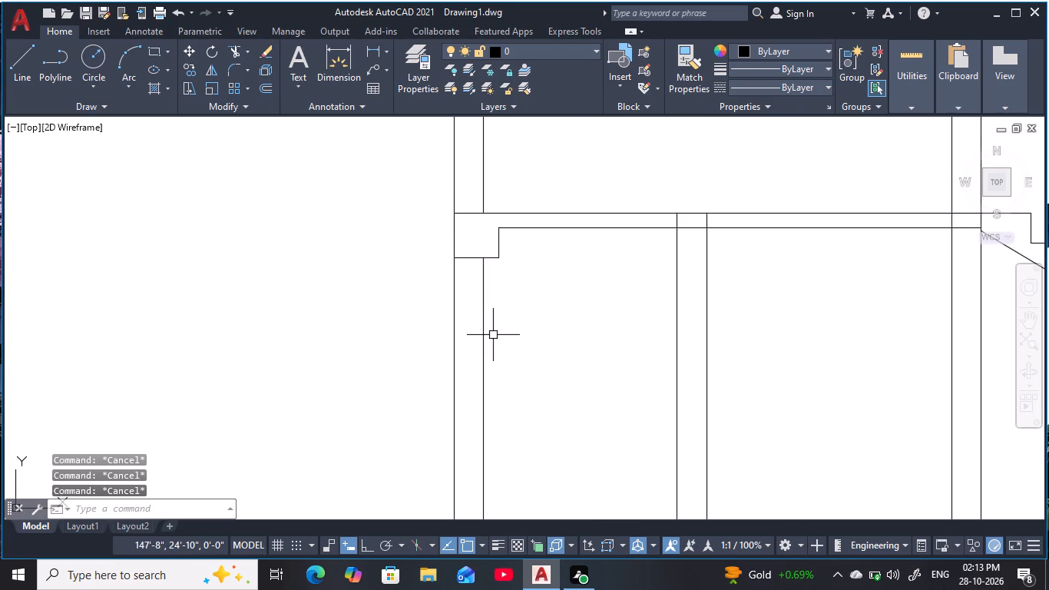
pyautogui.write('DLI')
pyautogui.press('space')
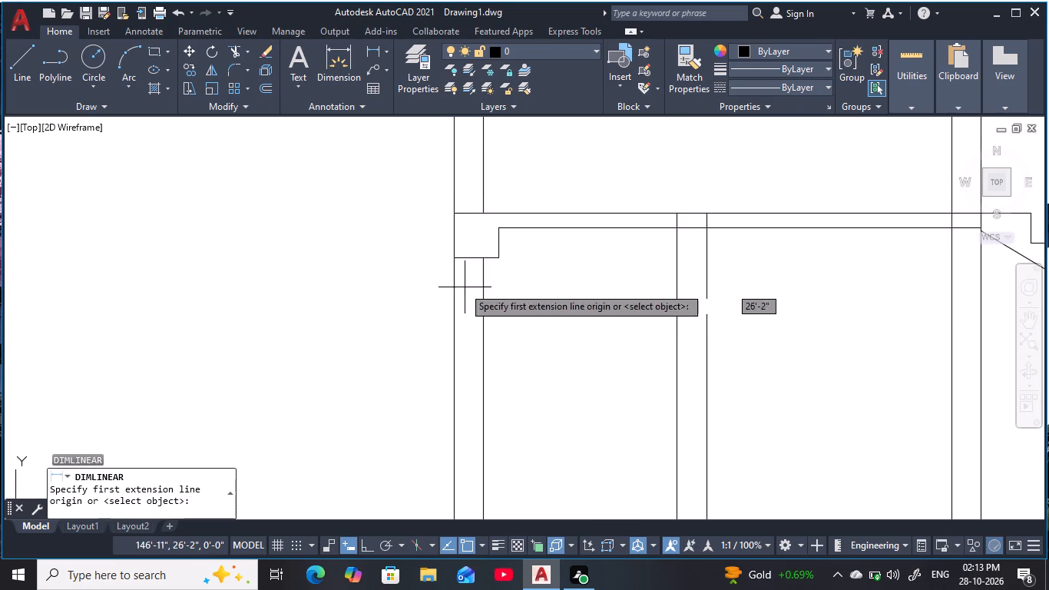
pyautogui.click(485, 259)
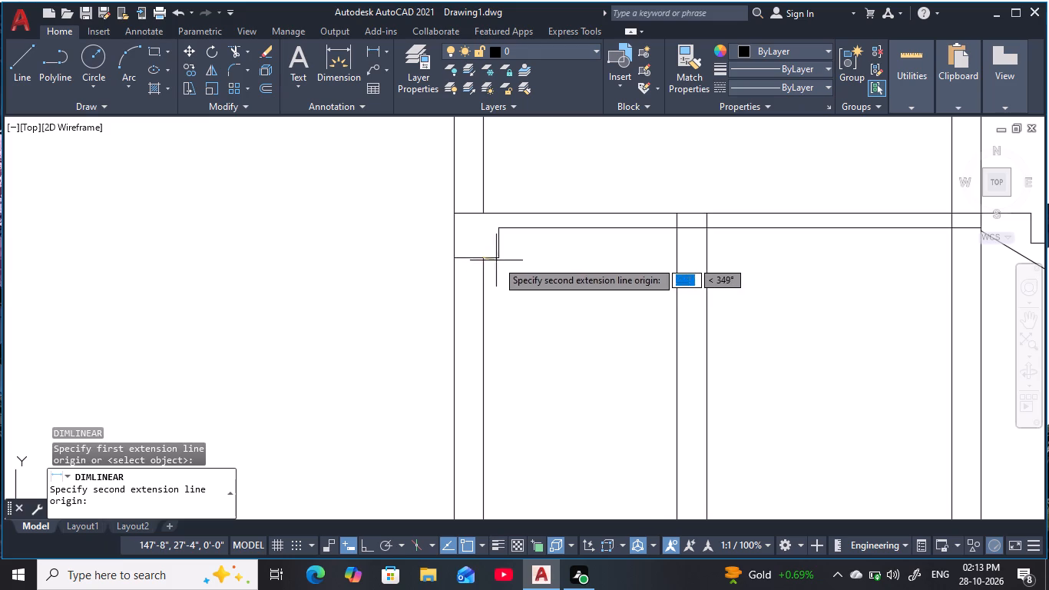
pyautogui.click(499, 261)
pyautogui.press('Escape')
pyautogui.press('Escape')
# Offset the inner line of the outer wall opposite the staircase 6" into the building.
pyautogui.scroll(-3, 535, 360)
pyautogui.moveTo(515, 344); pyautogui.dragTo(409, 248, button='middle')
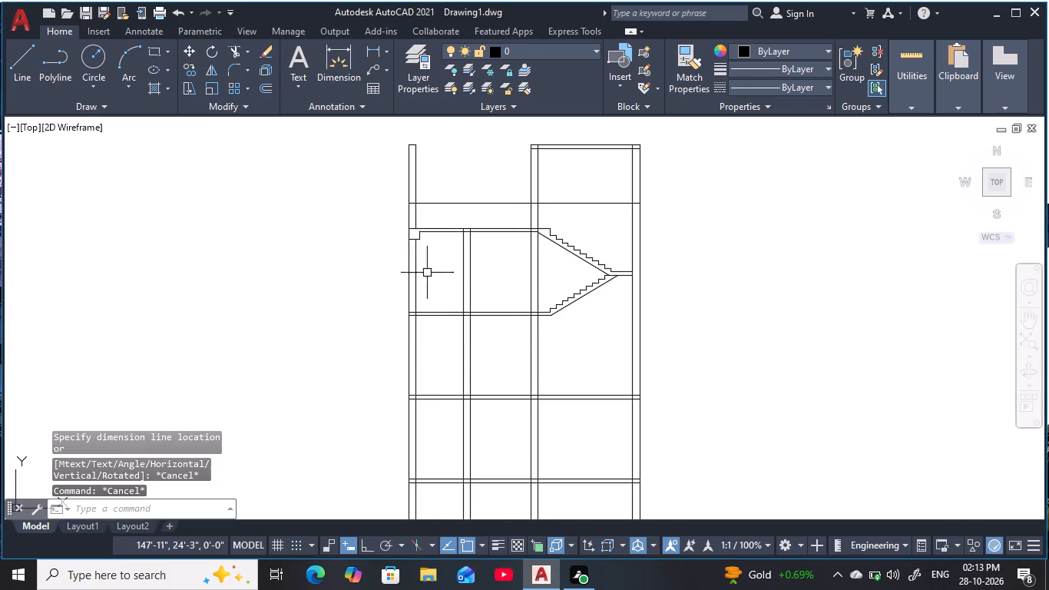
pyautogui.press('Escape')
pyautogui.press('Escape')
pyautogui.moveTo(439, 373); pyautogui.dragTo(487, 339, button='middle')
pyautogui.press('Escape')
pyautogui.press('o')
pyautogui.press('space')
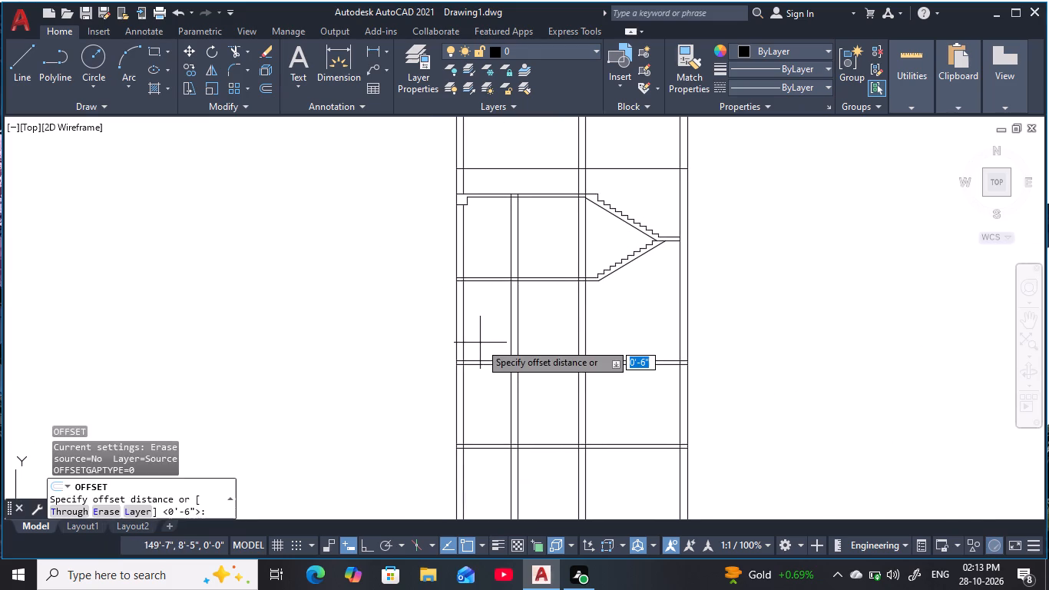
pyautogui.write('6')
pyautogui.press('space')
pyautogui.click(465, 389)
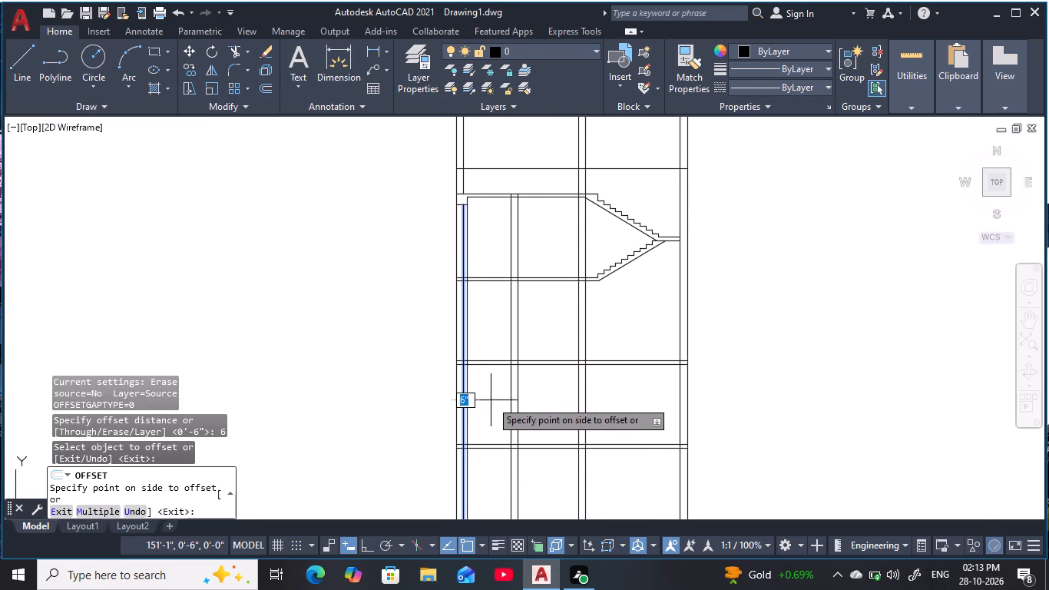
pyautogui.click(491, 400)
pyautogui.press('Escape')
pyautogui.press('Escape')
pyautogui.press('Escape')
pyautogui.press('Escape')
# Offset the underside line of the floor slab at the staircase's foot 1' downward.
pyautogui.press('o')
pyautogui.press('space')
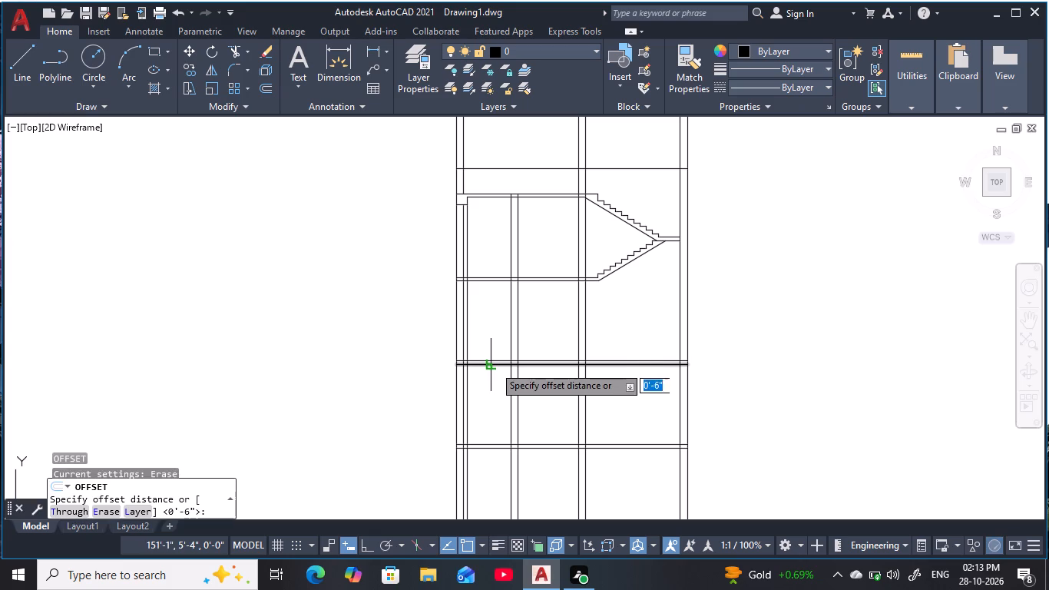
pyautogui.press('1')
pyautogui.write("'")
pyautogui.press('space')
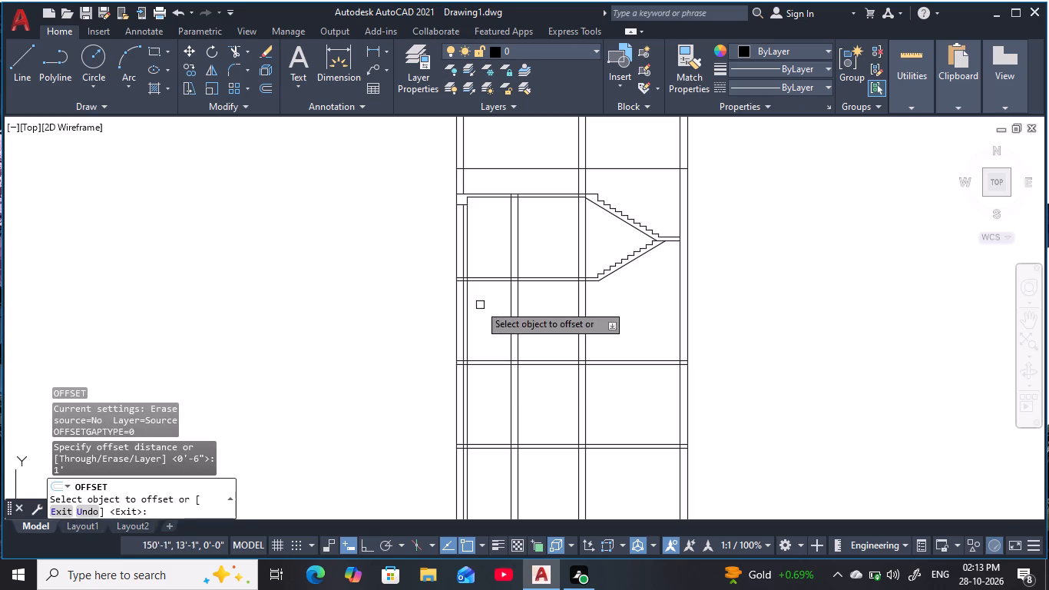
pyautogui.scroll(1, 495, 285)
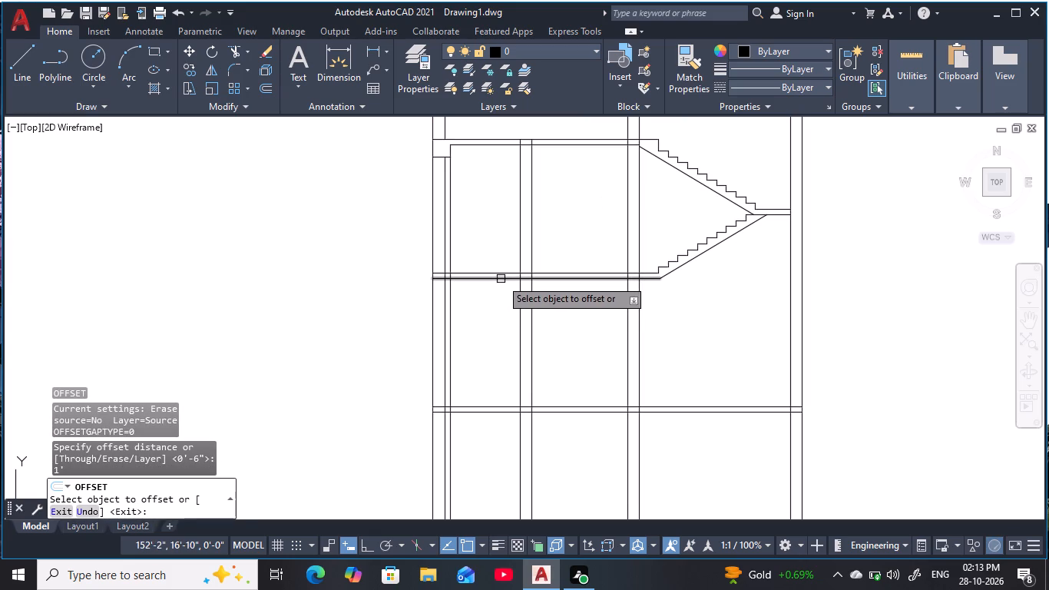
pyautogui.click(501, 279)
pyautogui.click(485, 353)
pyautogui.press('Escape')
pyautogui.press('Escape')
pyautogui.press('Escape')
pyautogui.middleClick(488, 333)
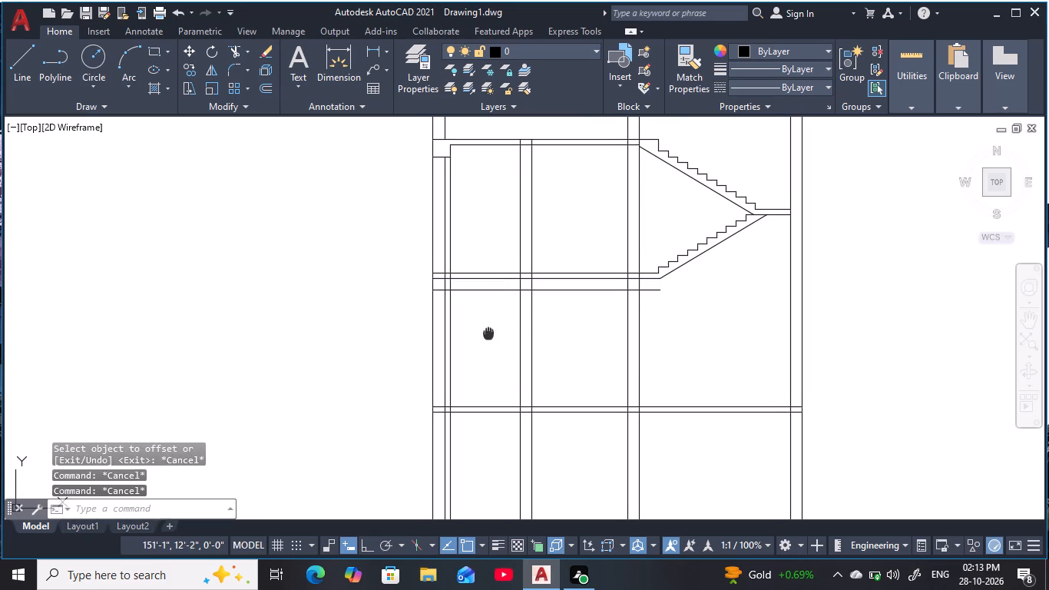
pyautogui.press('Escape')
pyautogui.press('Escape')
# Trim the 6" and 1' offset lines to a beam drop outline under the staircase-foot slab at the outer wall.
pyautogui.write('TR')
pyautogui.press('space')
pyautogui.scroll(2, 448, 297)
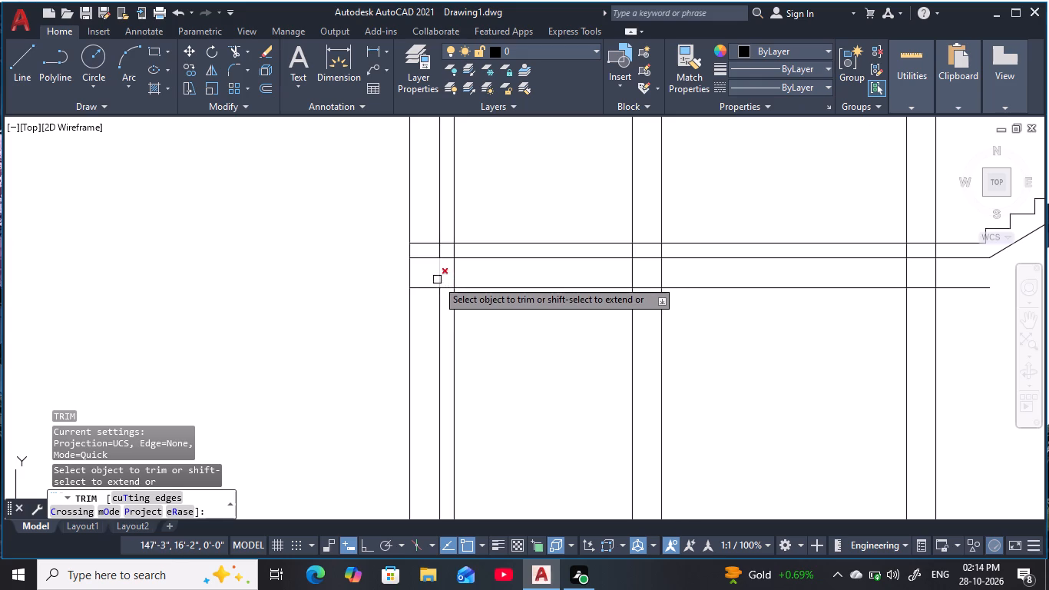
pyautogui.click(437, 280)
pyautogui.click(475, 289)
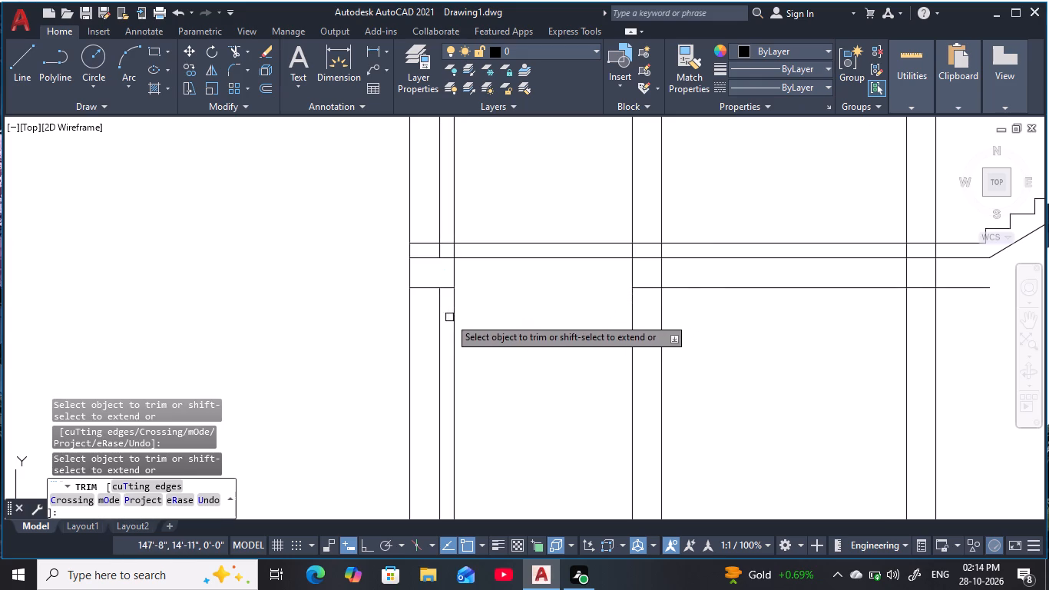
pyautogui.click(449, 317)
pyautogui.click(465, 323)
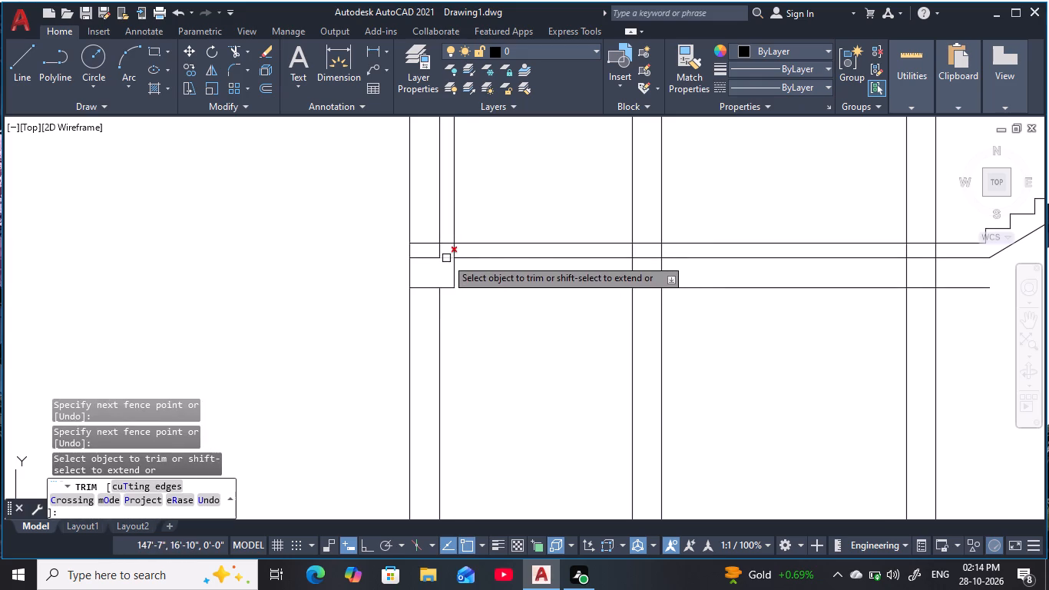
# Trim the slab underside, wall line and offset line inside the outer wall's beam drop at the staircase-foot slab.
pyautogui.moveTo(436, 273); pyautogui.dragTo(438, 360, button='middle')
pyautogui.scroll(-1, 431, 389)
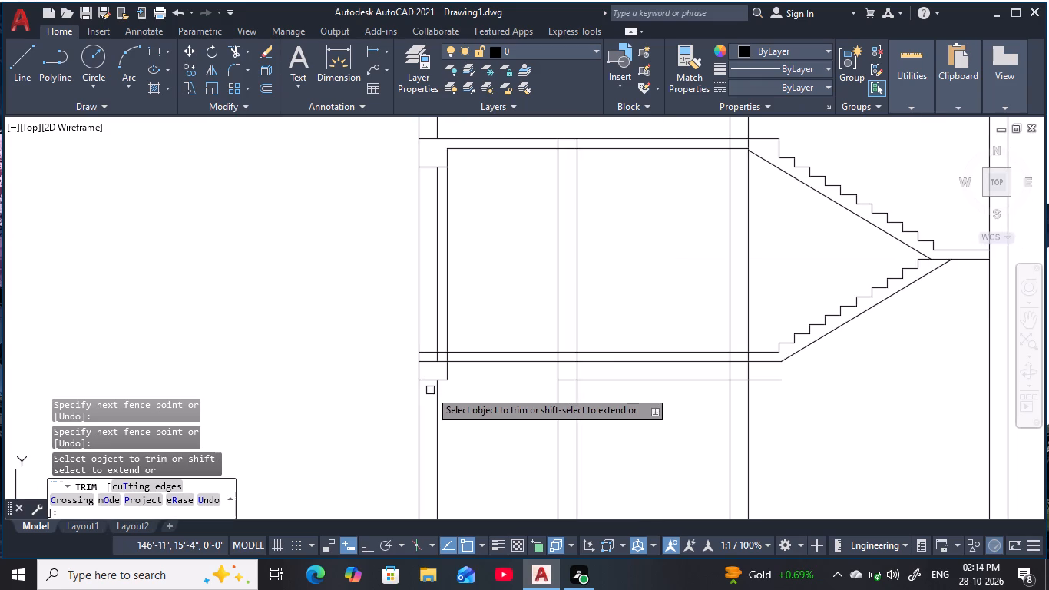
pyautogui.scroll(1, 442, 363)
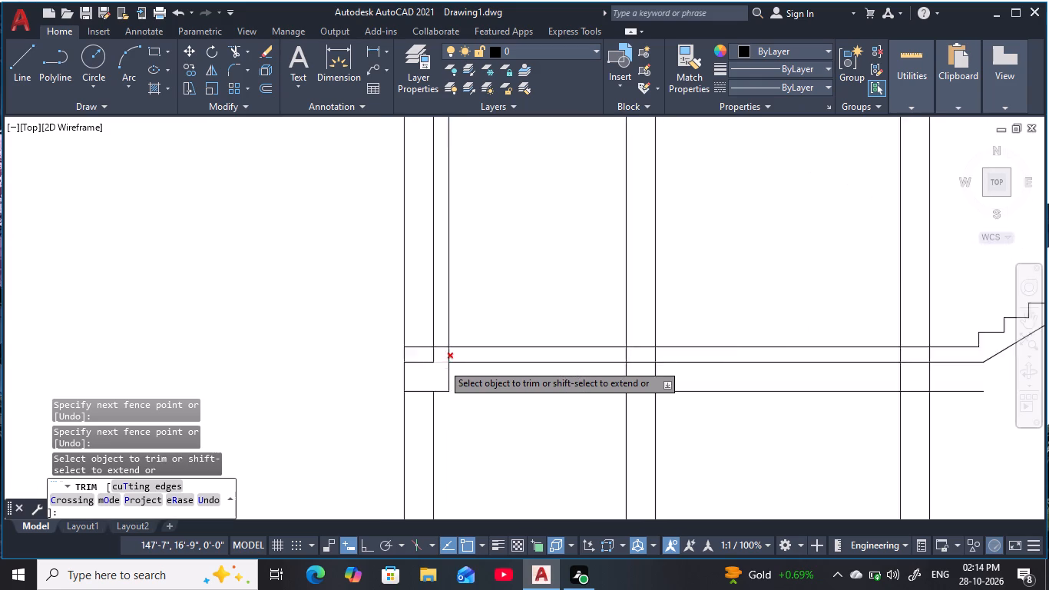
pyautogui.scroll(1, 442, 363)
pyautogui.click(442, 360)
pyautogui.scroll(-1, 515, 420)
pyautogui.moveTo(515, 425); pyautogui.dragTo(498, 490, button='middle')
pyautogui.scroll(-1, 498, 490)
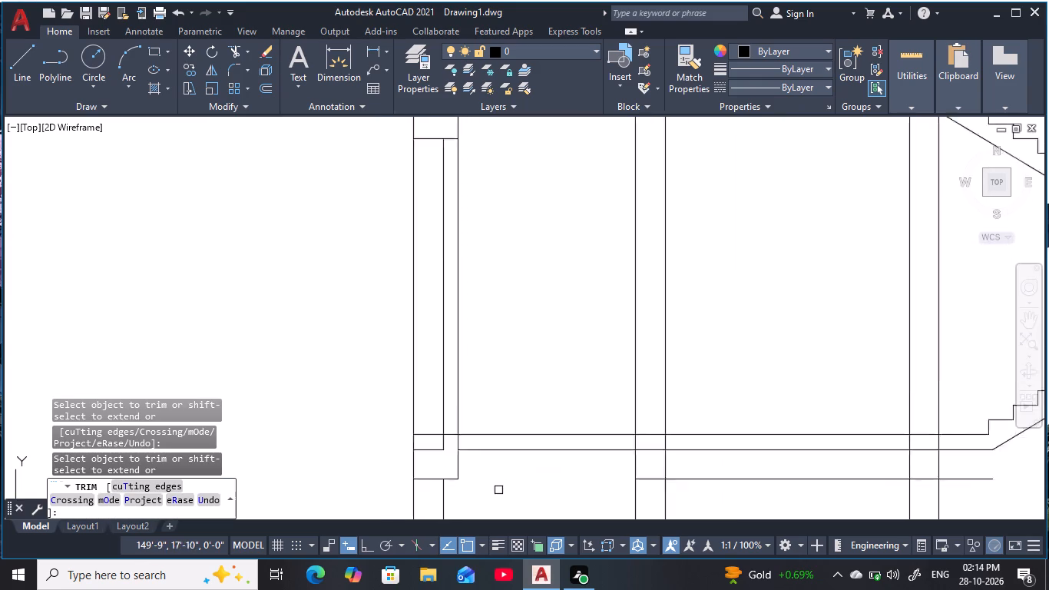
pyautogui.moveTo(511, 442); pyautogui.dragTo(515, 389, button='middle')
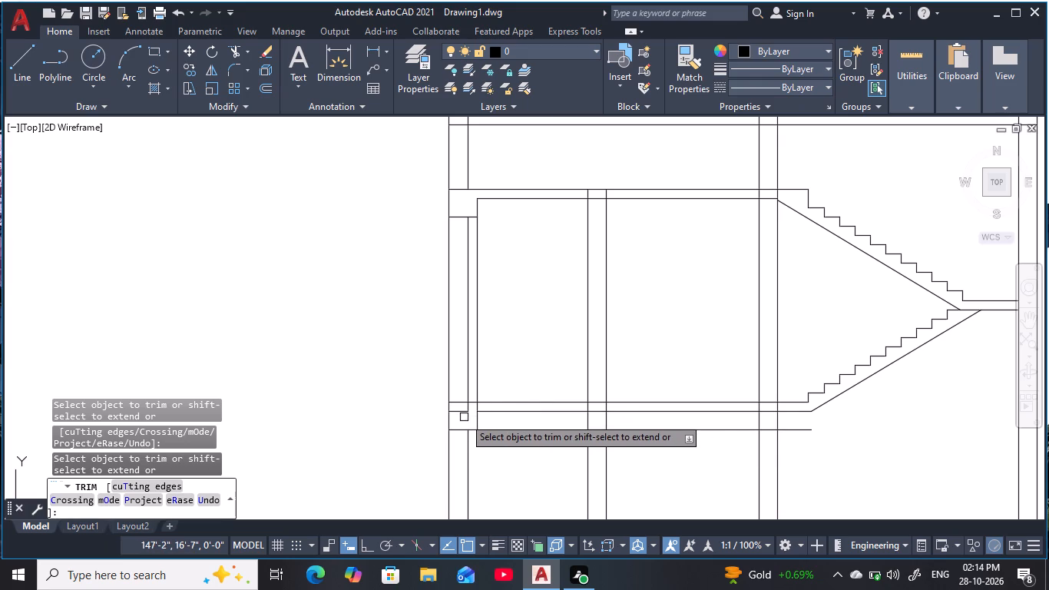
pyautogui.click(465, 414)
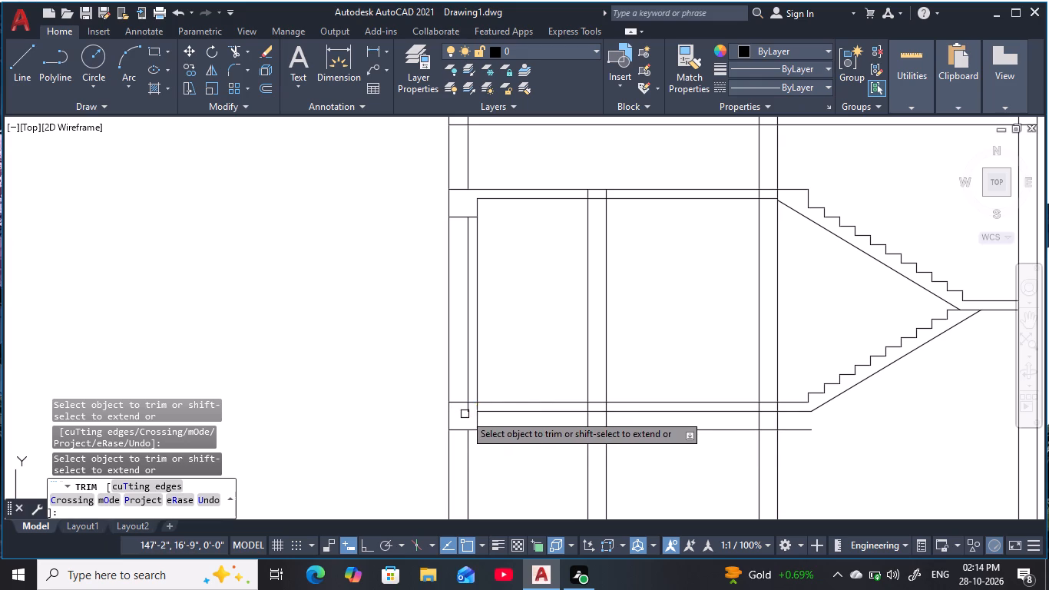
pyautogui.click(465, 413)
pyautogui.moveTo(525, 443); pyautogui.dragTo(482, 427, button='middle')
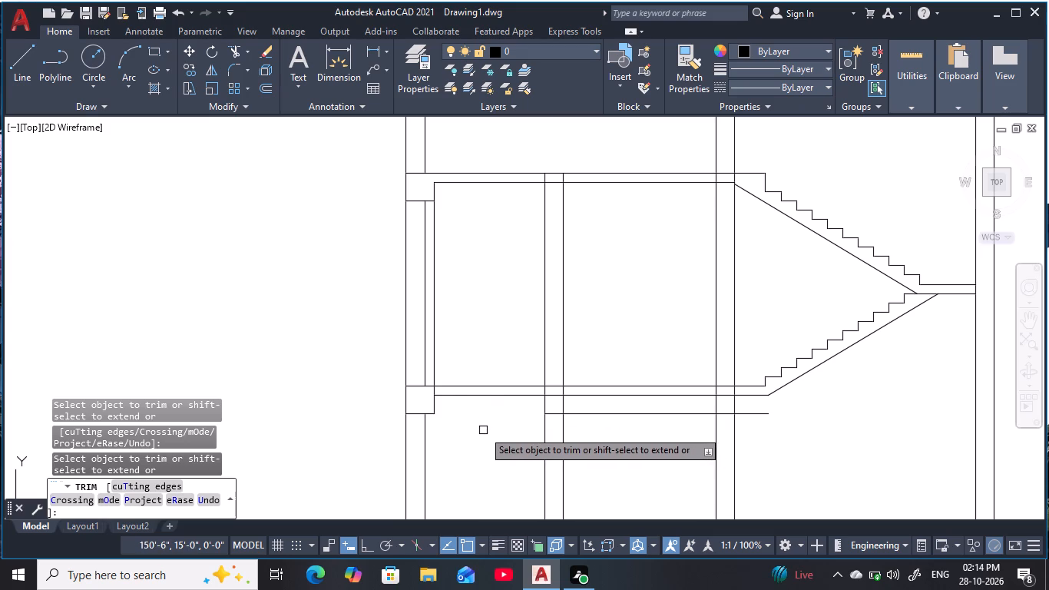
pyautogui.scroll(2, 440, 383)
pyautogui.click(434, 409)
pyautogui.click(411, 409)
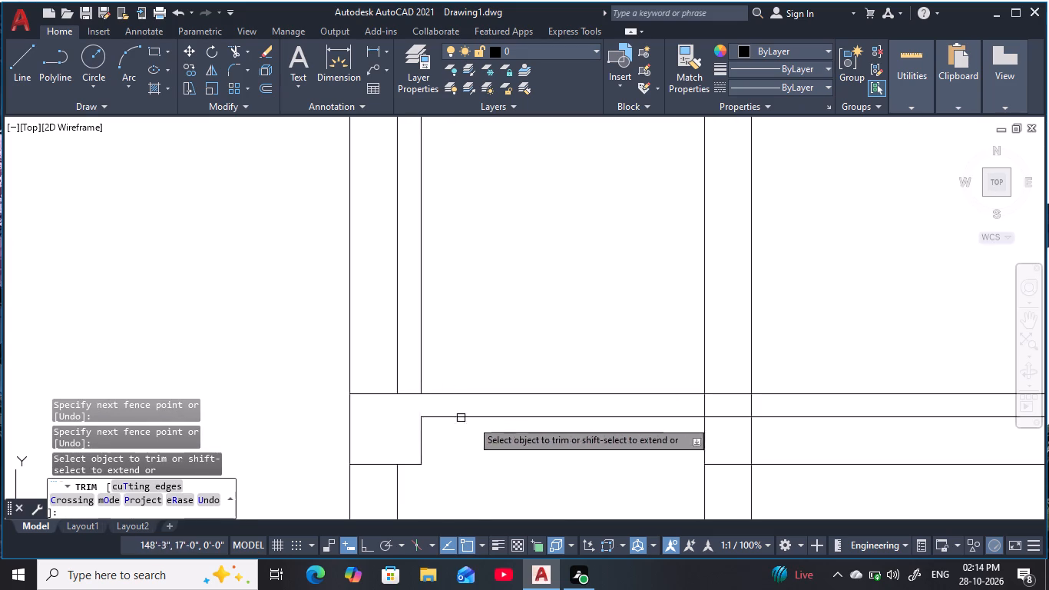
pyautogui.scroll(-3, 516, 443)
pyautogui.moveTo(457, 416); pyautogui.dragTo(426, 405, button='middle')
pyautogui.moveTo(530, 441); pyautogui.dragTo(465, 406, button='middle')
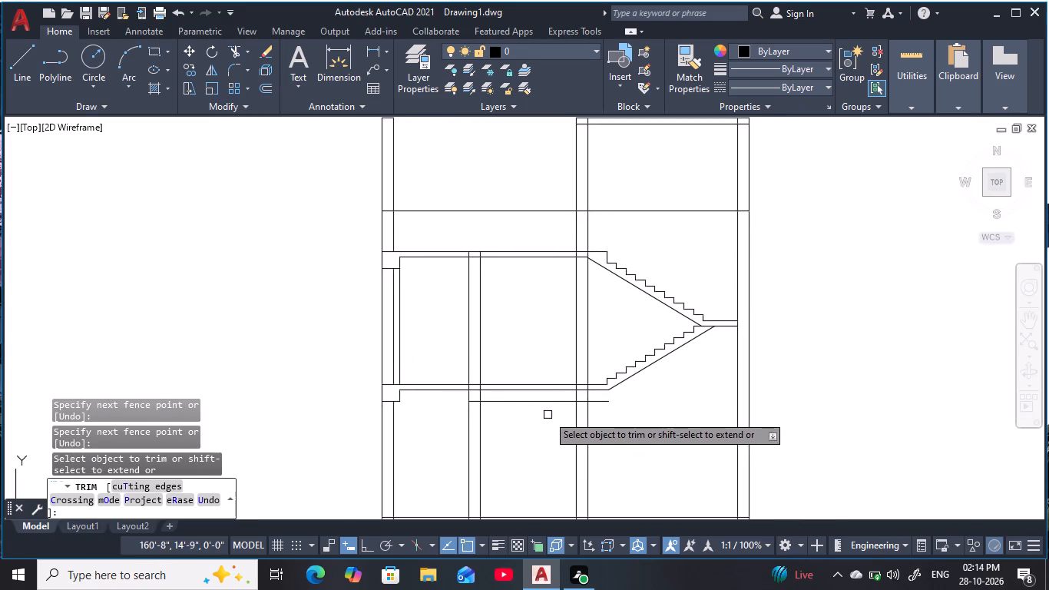
pyautogui.press('Escape')
pyautogui.press('Escape')
pyautogui.press('Escape')
pyautogui.press('Escape')
pyautogui.press('Escape')
pyautogui.scroll(2, 630, 406)
pyautogui.moveTo(630, 406); pyautogui.dragTo(644, 400, button='middle')
pyautogui.press('Escape')
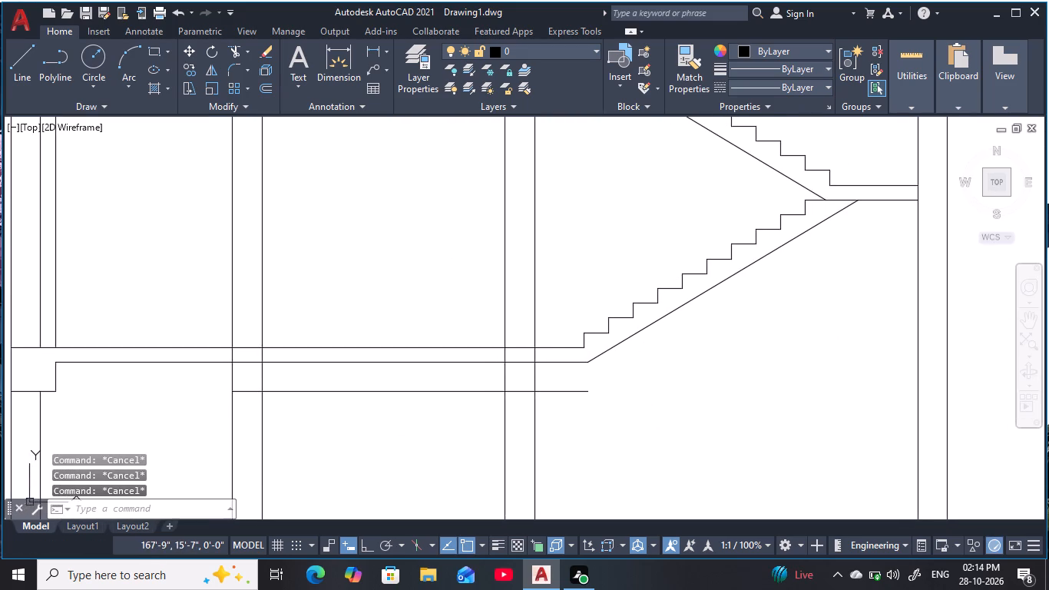
pyautogui.press('Escape')
pyautogui.press('Escape')
pyautogui.press('Escape')
pyautogui.press('Escape')
pyautogui.press('Escape')
pyautogui.press('Escape')
pyautogui.press('Escape')
# Offset the line of the wall beside the staircase 6" away from the staircase.
pyautogui.moveTo(603, 361); pyautogui.dragTo(616, 454, button='middle')
pyautogui.scroll(-1, 584, 388)
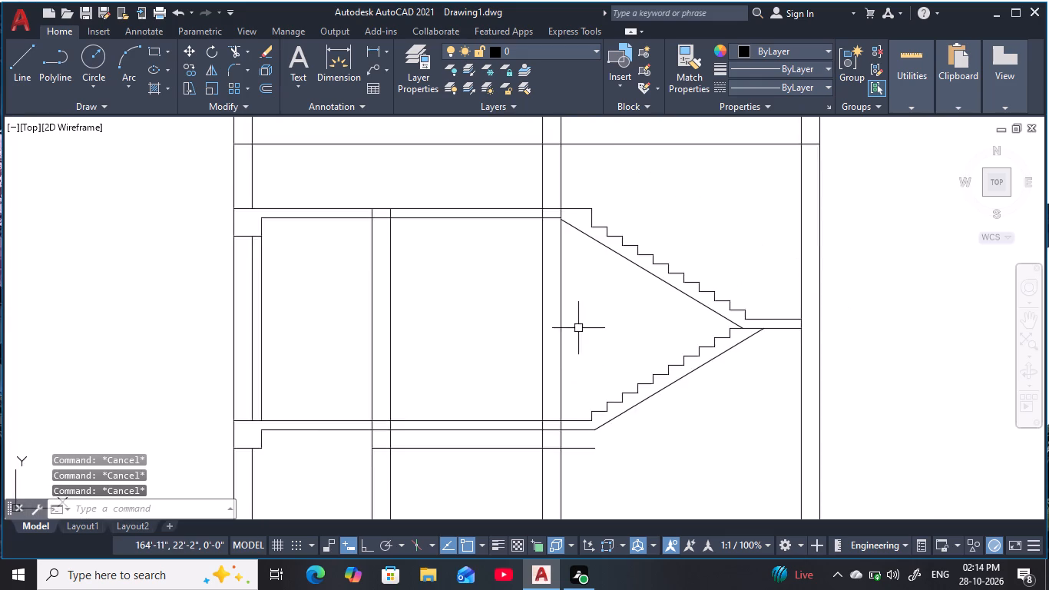
pyautogui.moveTo(581, 327); pyautogui.dragTo(594, 387, button='middle')
pyautogui.press('Escape')
pyautogui.press('Escape')
pyautogui.press('Escape')
pyautogui.moveTo(556, 343); pyautogui.dragTo(543, 336, button='middle')
pyautogui.press('Escape')
pyautogui.write('O 6')
pyautogui.press('space')
pyautogui.click(548, 326)
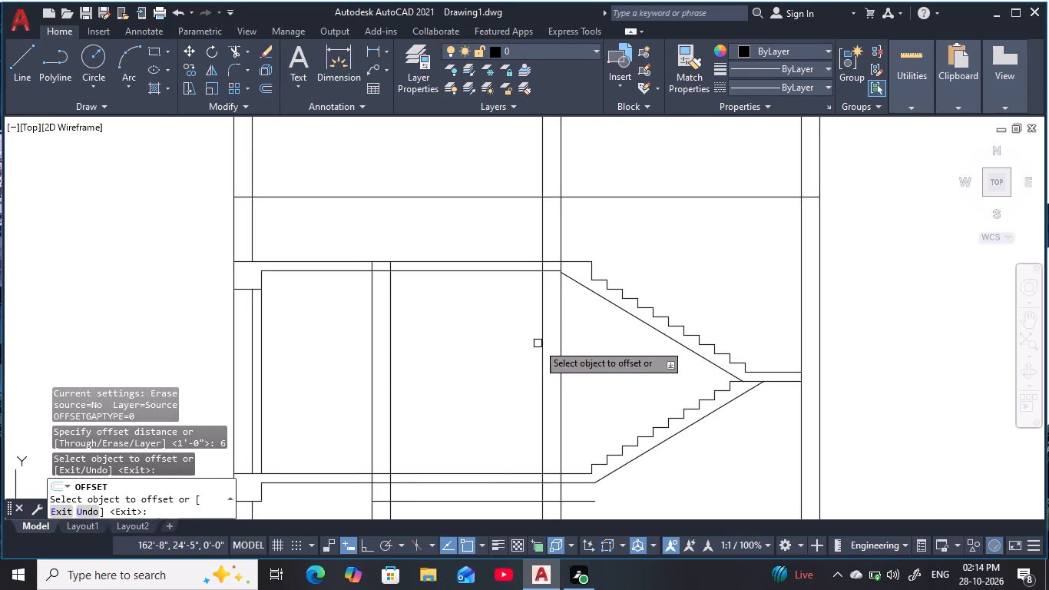
pyautogui.click(541, 344)
pyautogui.click(478, 353)
pyautogui.press('Escape')
pyautogui.press('Escape')
pyautogui.press('Escape')
pyautogui.press('Escape')
pyautogui.press('Escape')
pyautogui.press('Escape')
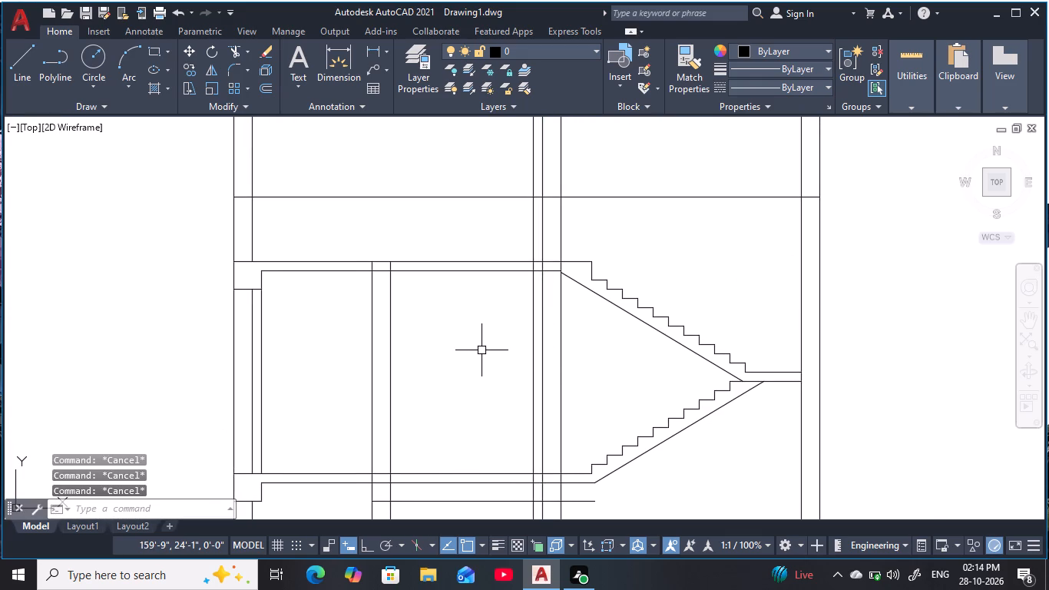
# Offset the underside line of the upper floor slab 1' downward.
pyautogui.write('O')
pyautogui.press('space')
pyautogui.write("1'")
pyautogui.press('space')
pyautogui.click(521, 269)
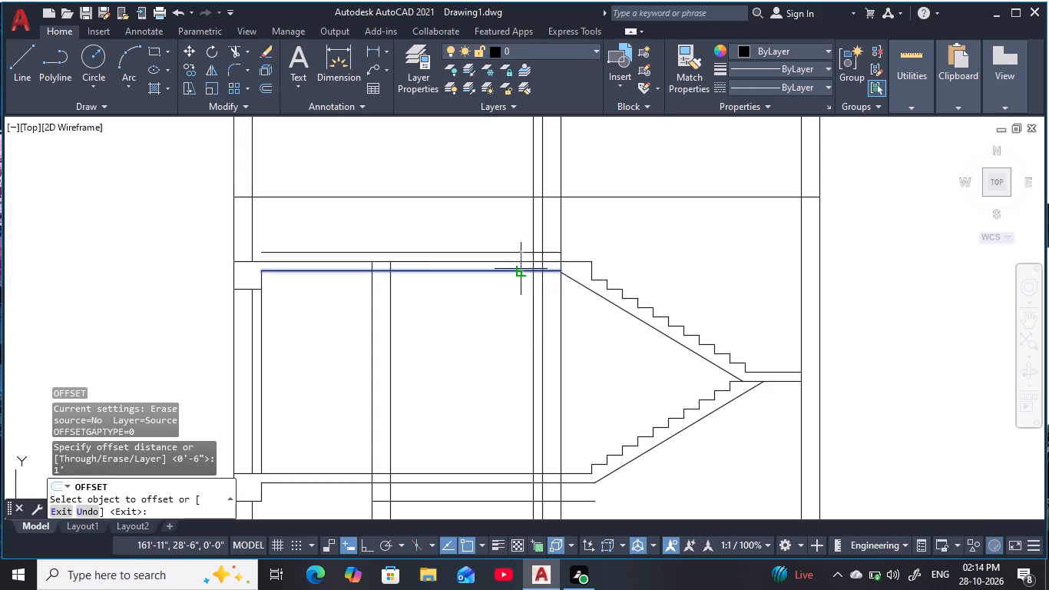
pyautogui.click(502, 353)
pyautogui.press('Escape')
pyautogui.press('Escape')
pyautogui.press('Escape')
pyautogui.press('Escape')
# Trim the offset, wall and slab lines to form a beam drop under the upper slab at the staircase wall.
pyautogui.write('TR')
pyautogui.press('space')
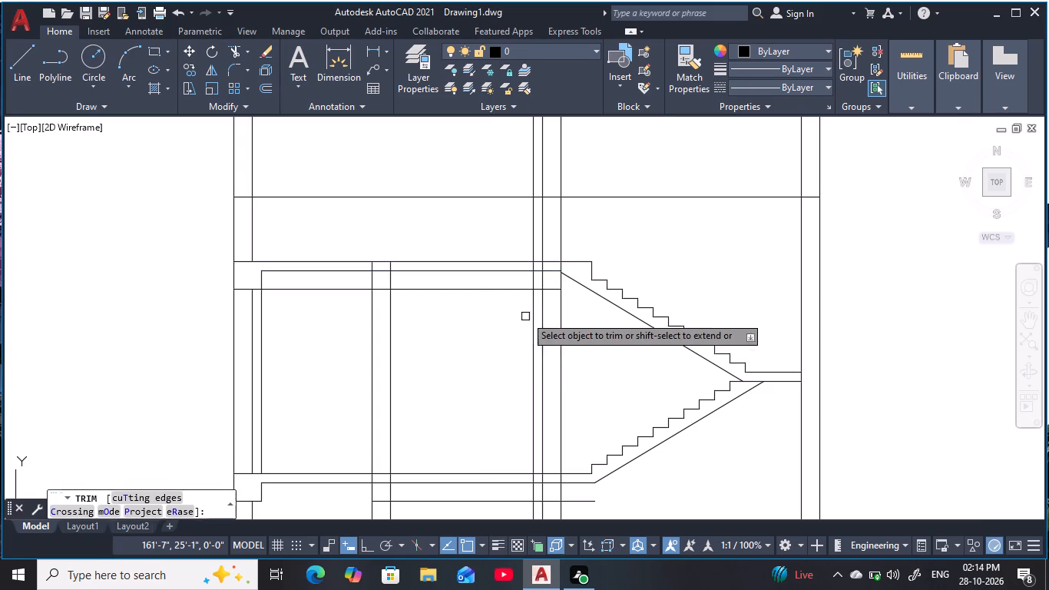
pyautogui.scroll(3, 541, 293)
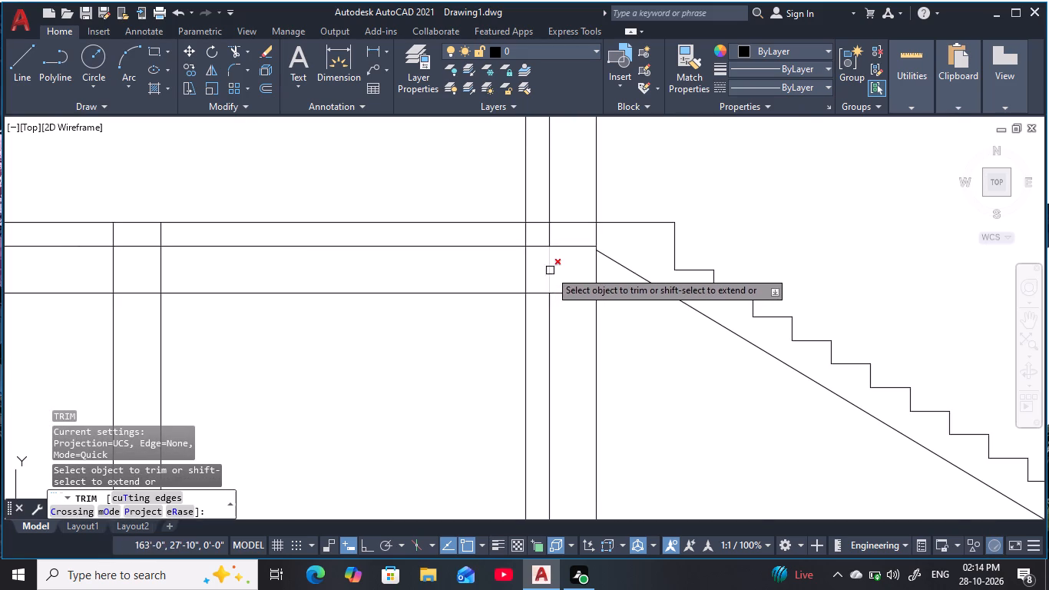
pyautogui.click(554, 269)
pyautogui.click(541, 247)
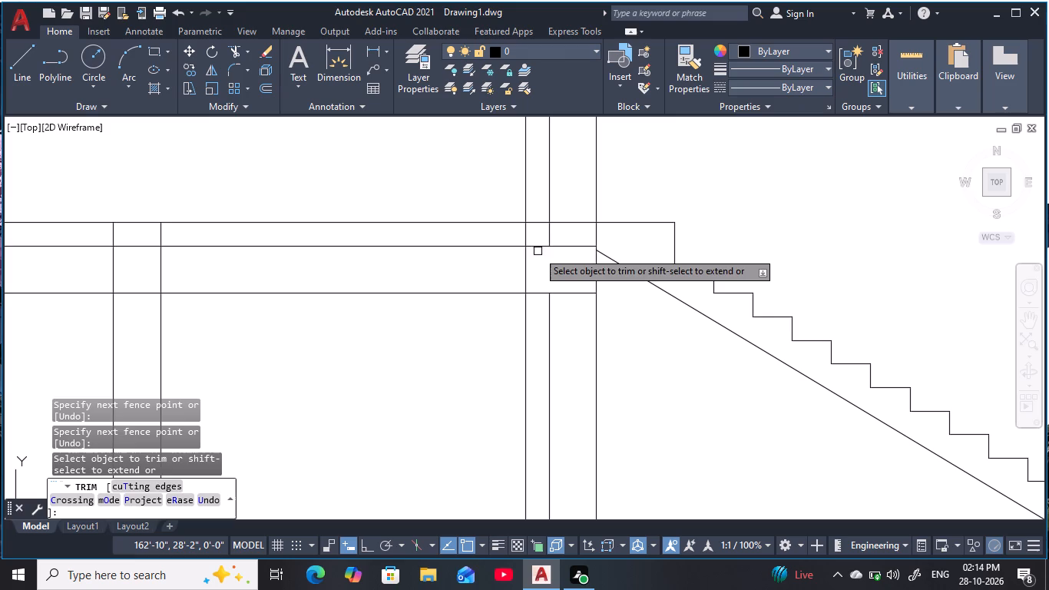
pyautogui.click(537, 251)
pyautogui.click(538, 239)
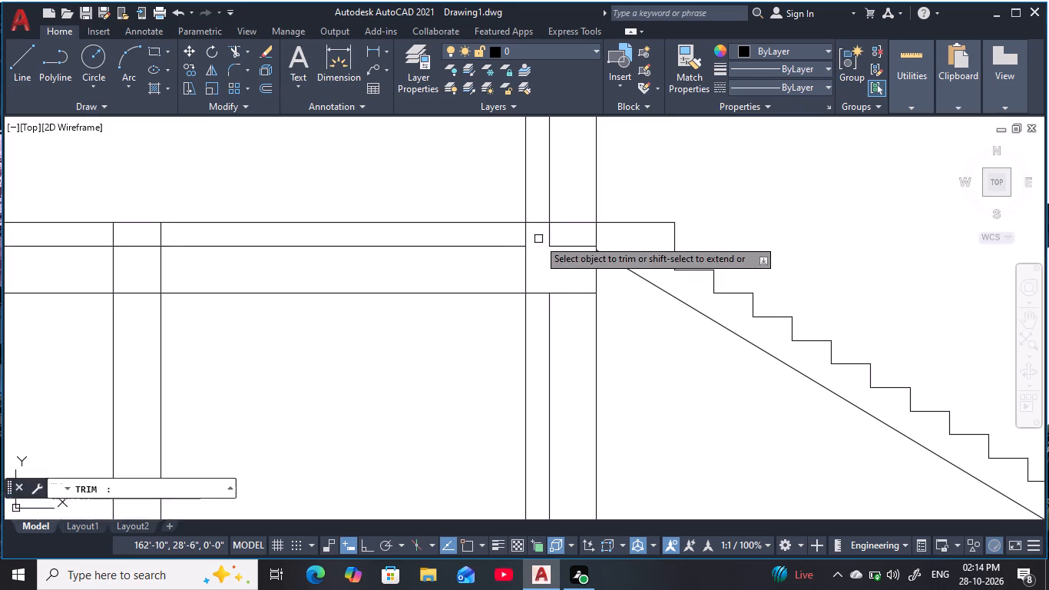
pyautogui.click(505, 293)
pyautogui.click(531, 320)
pyautogui.click(515, 325)
pyautogui.moveTo(525, 326); pyautogui.dragTo(537, 365, button='middle')
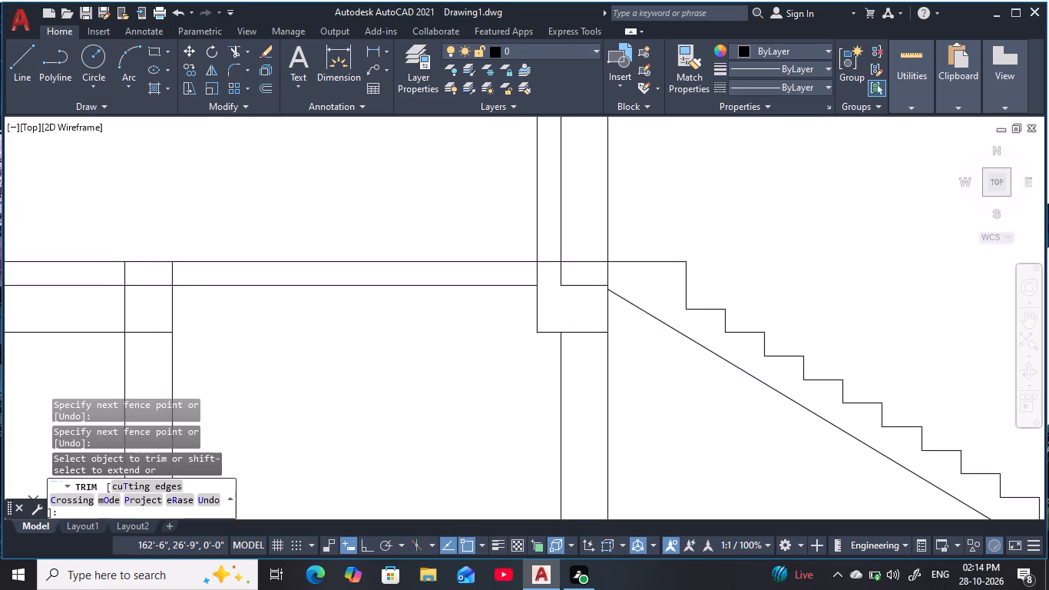
pyautogui.moveTo(537, 365); pyautogui.dragTo(535, 365, button='middle')
pyautogui.click(534, 278)
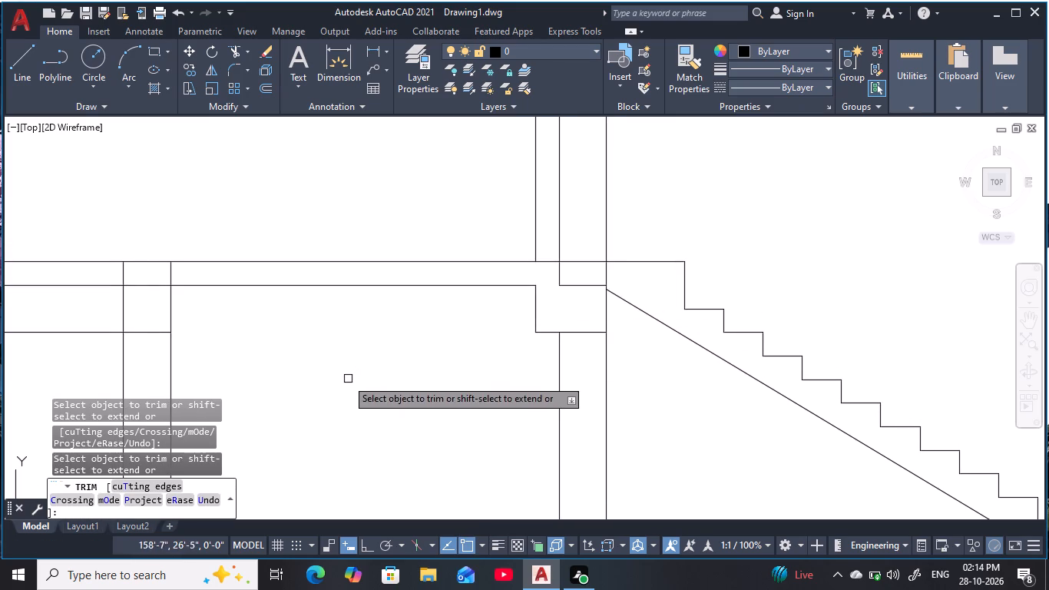
pyautogui.scroll(-2, 344, 380)
pyautogui.moveTo(366, 376); pyautogui.dragTo(515, 346, button='middle')
pyautogui.press('Escape')
pyautogui.press('Escape')
# Trim away the leftover 1' offset line up to and across the interior wall and the outer wall's offset line below the upper beam.
pyautogui.click(372, 347)
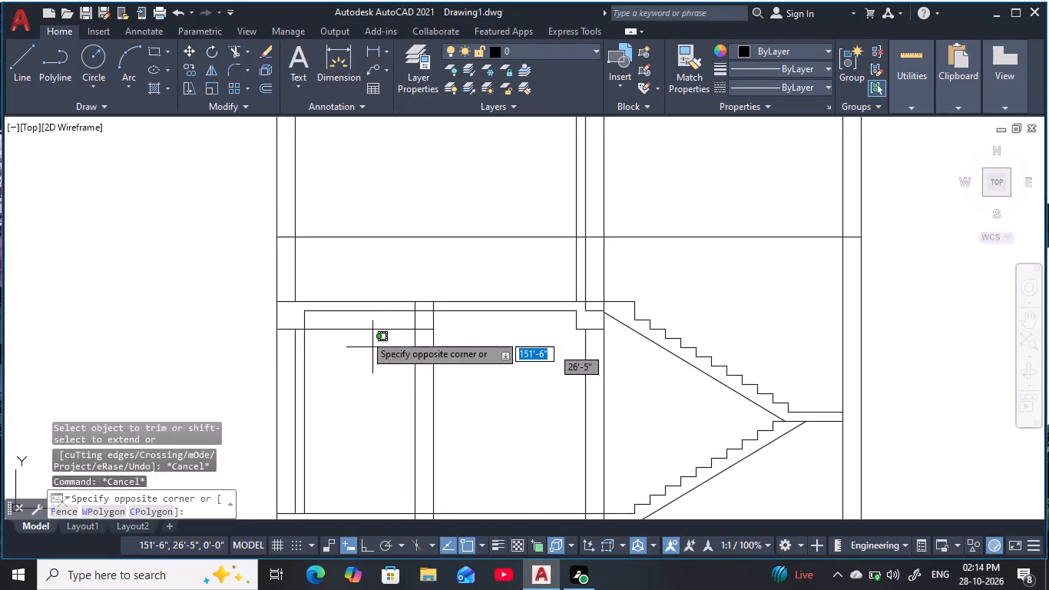
pyautogui.click(365, 334)
pyautogui.press('t')
pyautogui.press('r')
pyautogui.press('space')
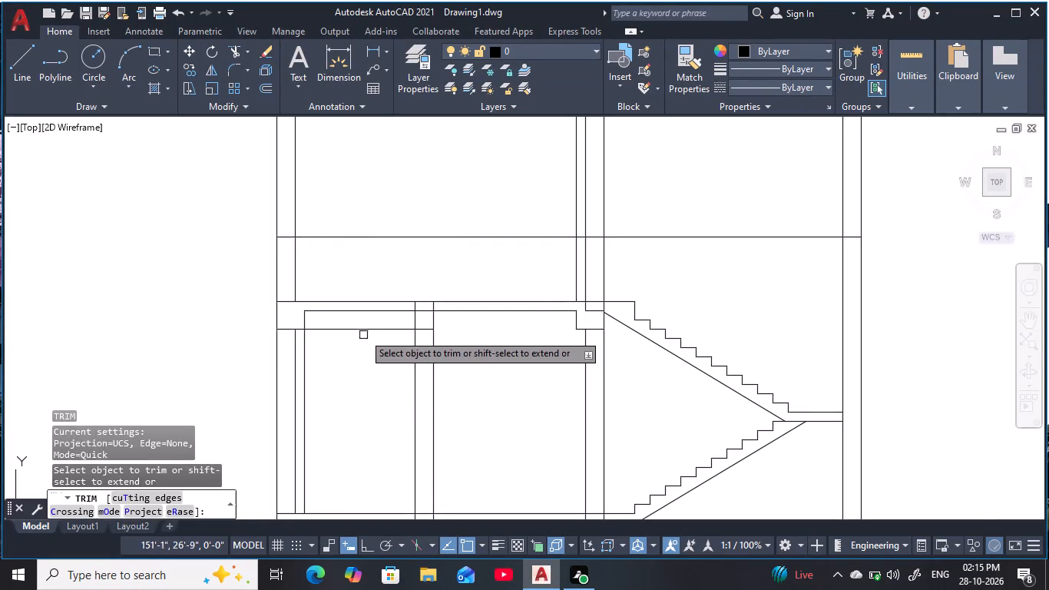
pyautogui.click(364, 332)
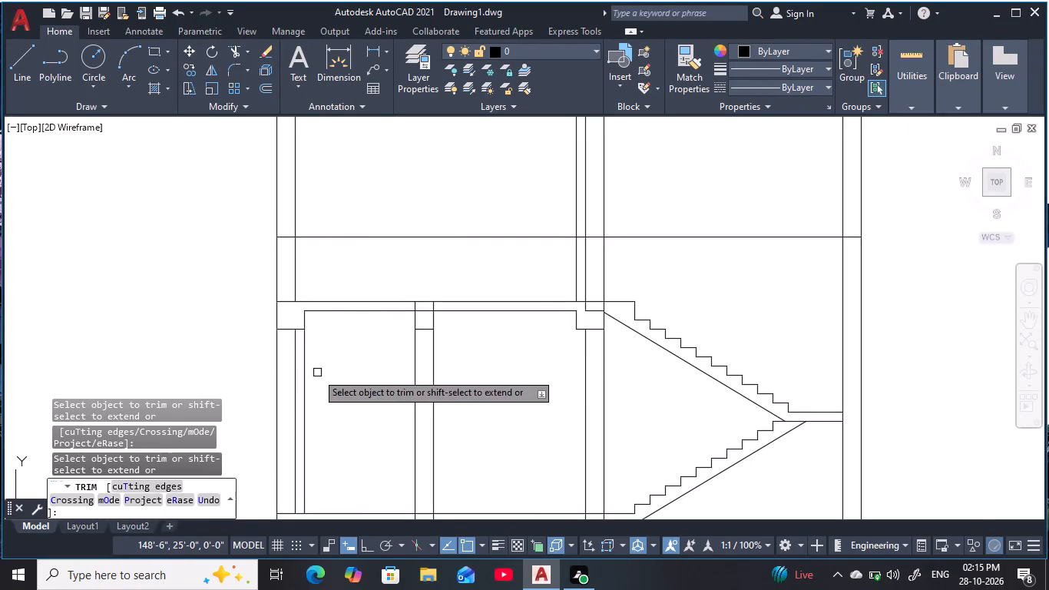
pyautogui.click(303, 376)
pyautogui.scroll(2, 435, 345)
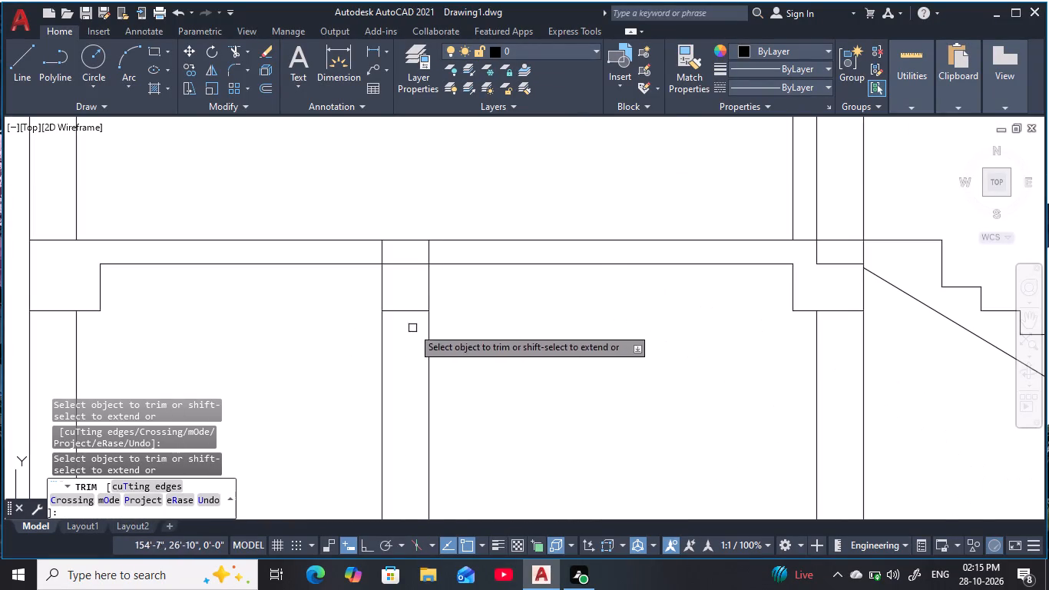
pyautogui.click(407, 314)
pyautogui.scroll(-1, 607, 398)
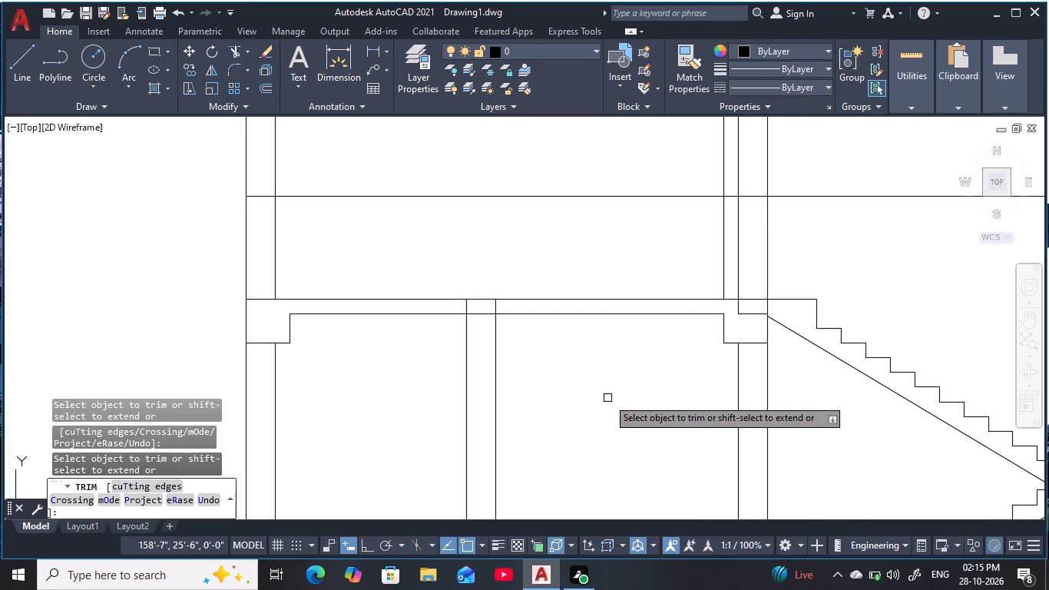
# Trim the remaining wall and slab underside lines inside the upper slab's beam at the staircase wall.
pyautogui.click(746, 314)
pyautogui.click(735, 310)
pyautogui.moveTo(738, 313); pyautogui.dragTo(711, 304, button='middle')
pyautogui.click(742, 298)
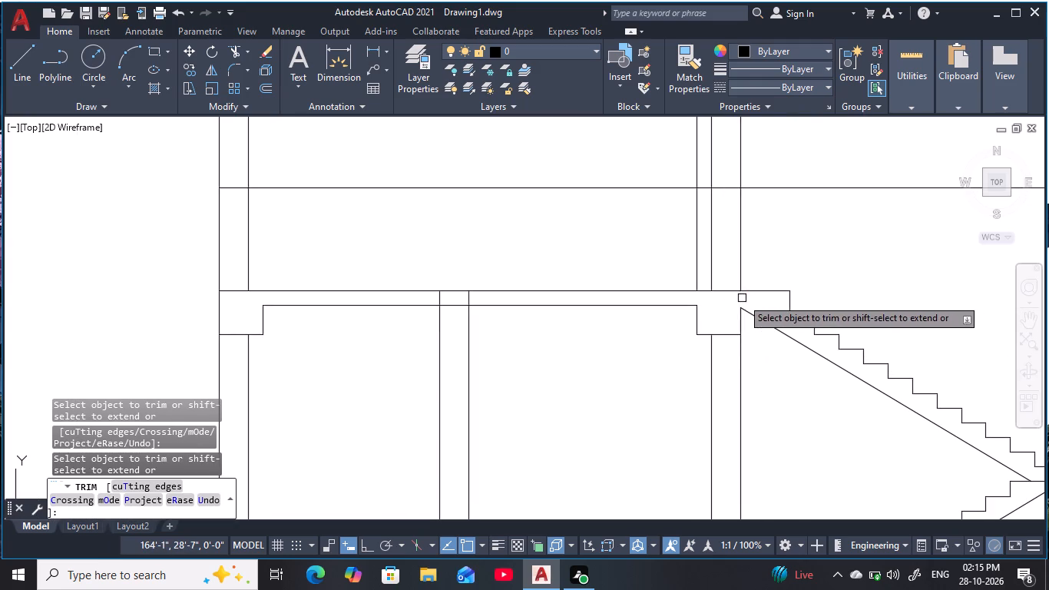
# Trim the interior wall lines within the upper slab and the slab underside line between the two wall faces.
pyautogui.scroll(-2, 762, 398)
pyautogui.moveTo(763, 397); pyautogui.dragTo(682, 340, button='middle')
pyautogui.scroll(-1, 627, 389)
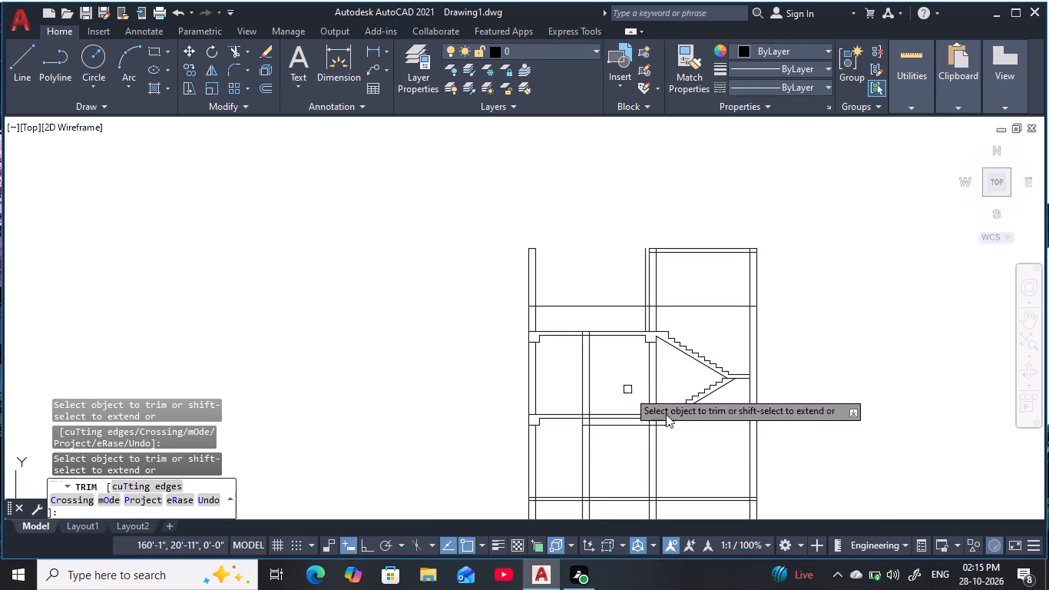
pyautogui.moveTo(687, 442); pyautogui.dragTo(697, 386, button='middle')
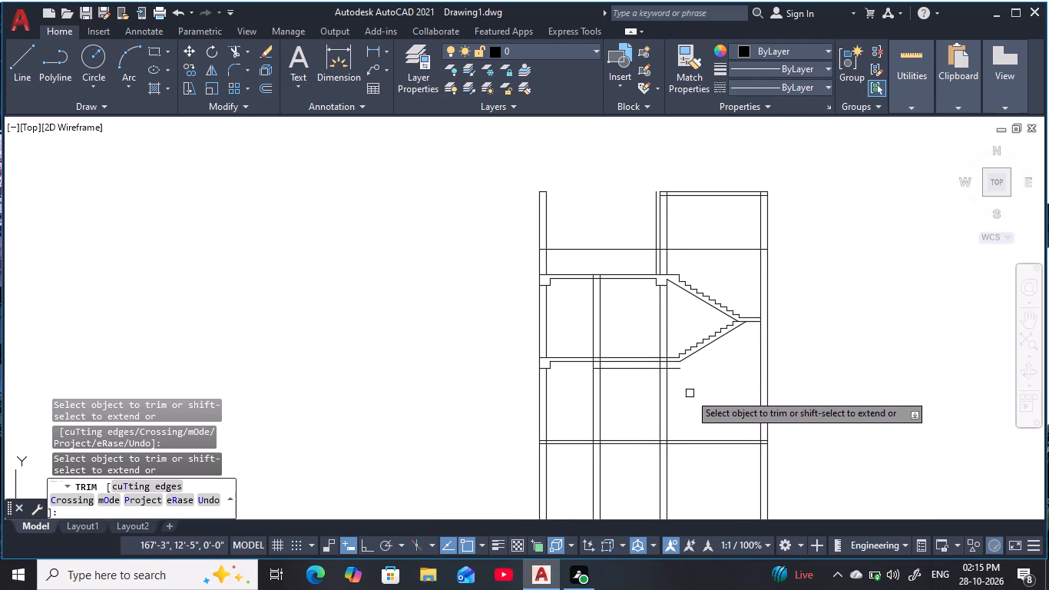
pyautogui.scroll(1, 690, 393)
pyautogui.moveTo(565, 250); pyautogui.dragTo(603, 398, button='middle')
pyautogui.scroll(3, 596, 378)
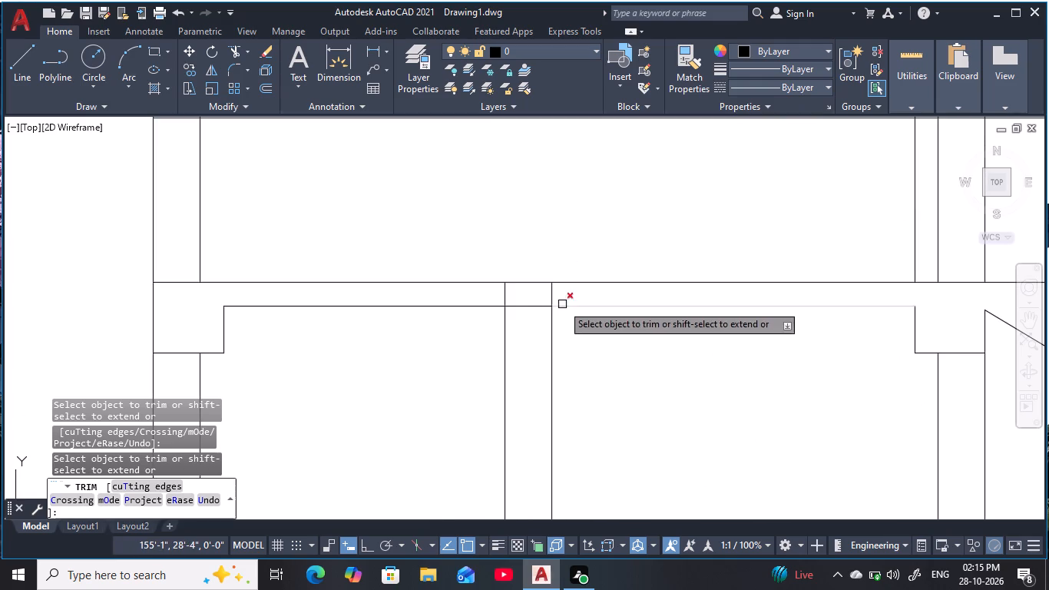
pyautogui.scroll(2, 559, 300)
pyautogui.moveTo(558, 299); pyautogui.dragTo(399, 297)
pyautogui.moveTo(480, 300); pyautogui.dragTo(485, 340)
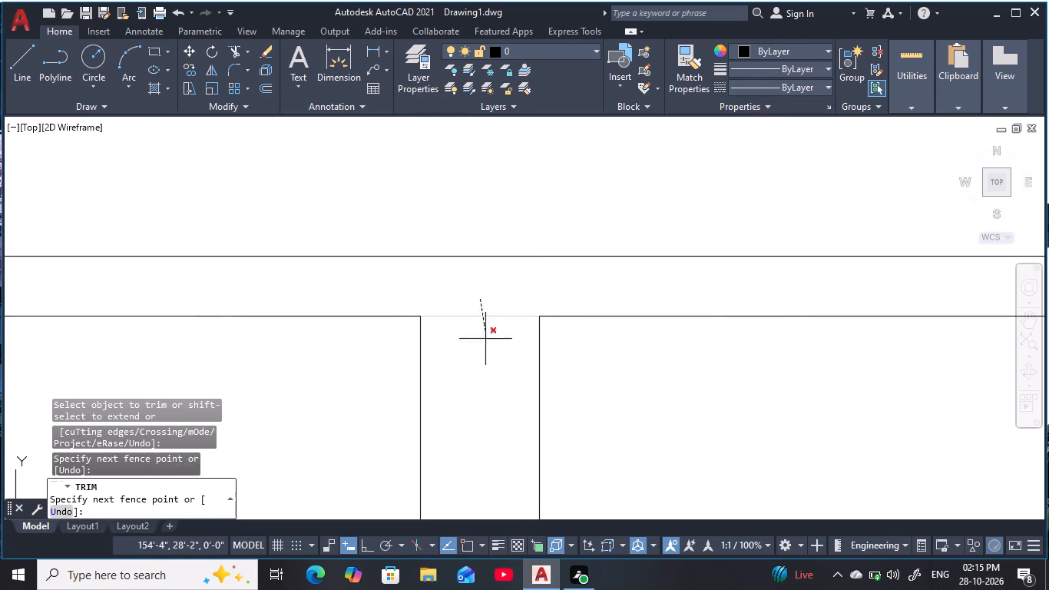
pyautogui.moveTo(485, 340); pyautogui.dragTo(488, 349)
pyautogui.scroll(-5, 667, 412)
pyautogui.moveTo(683, 420); pyautogui.dragTo(570, 292, button='middle')
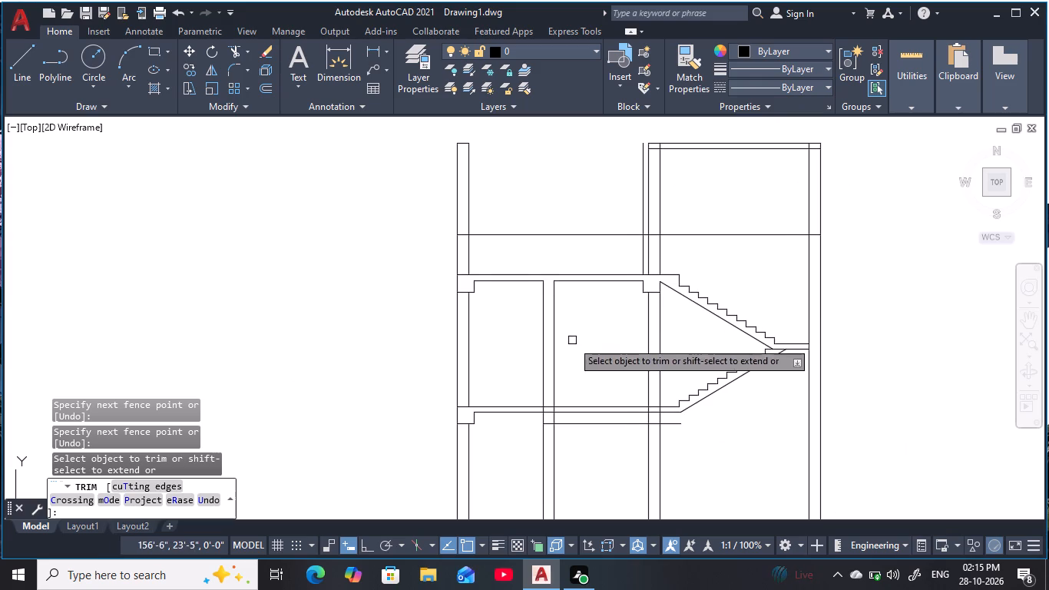
pyautogui.moveTo(572, 343); pyautogui.dragTo(589, 303, button='middle')
pyautogui.press('Escape')
pyautogui.press('Escape')
pyautogui.press('Escape')
pyautogui.press('Escape')
pyautogui.press('Escape')
# Erase the leftover vertical offset line above the upper slab beside the staircase wall.
pyautogui.moveTo(643, 322); pyautogui.dragTo(636, 307, button='middle')
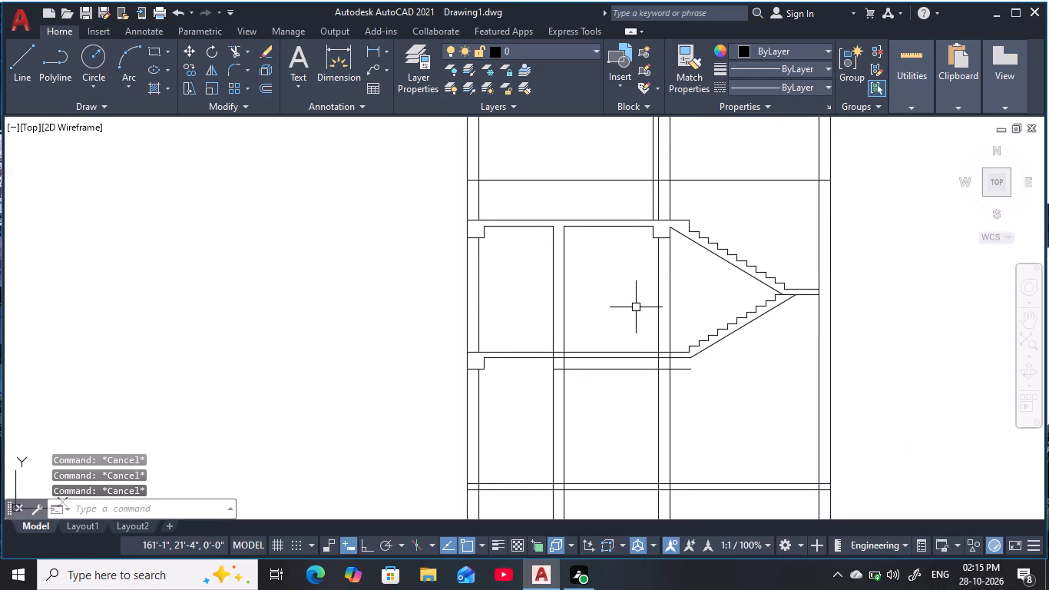
pyautogui.moveTo(632, 290); pyautogui.dragTo(610, 408, button='middle')
pyautogui.scroll(1, 634, 310)
pyautogui.click(630, 311)
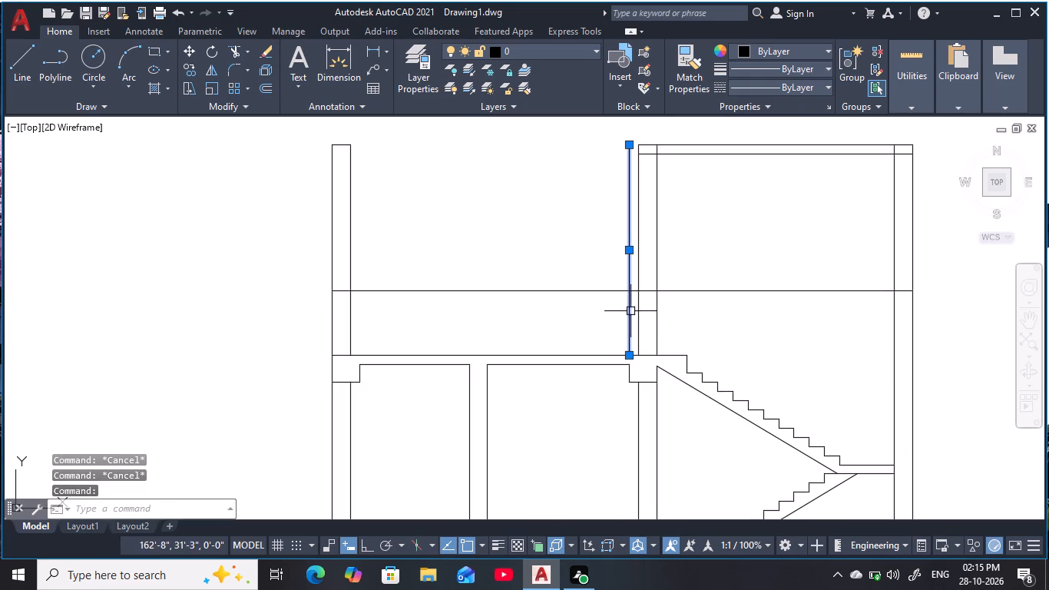
pyautogui.write('E')
pyautogui.press('space')
pyautogui.press('Escape')
pyautogui.press('Escape')
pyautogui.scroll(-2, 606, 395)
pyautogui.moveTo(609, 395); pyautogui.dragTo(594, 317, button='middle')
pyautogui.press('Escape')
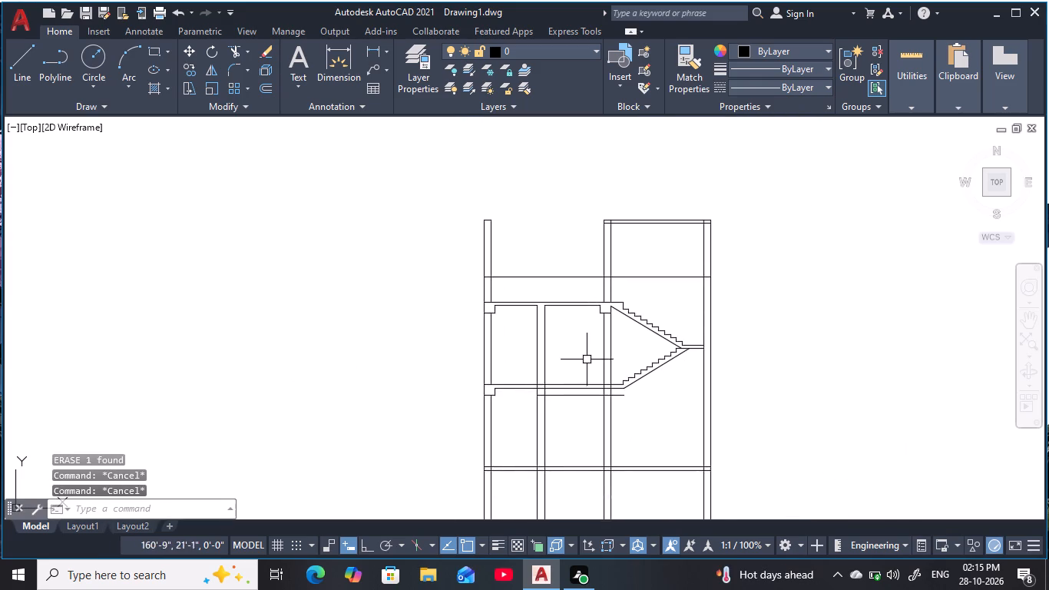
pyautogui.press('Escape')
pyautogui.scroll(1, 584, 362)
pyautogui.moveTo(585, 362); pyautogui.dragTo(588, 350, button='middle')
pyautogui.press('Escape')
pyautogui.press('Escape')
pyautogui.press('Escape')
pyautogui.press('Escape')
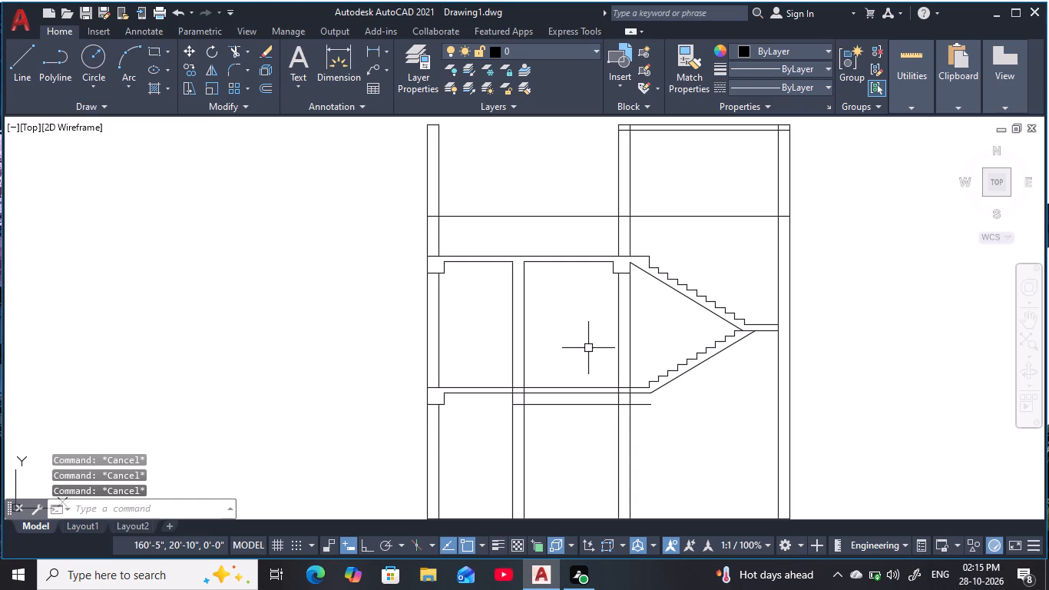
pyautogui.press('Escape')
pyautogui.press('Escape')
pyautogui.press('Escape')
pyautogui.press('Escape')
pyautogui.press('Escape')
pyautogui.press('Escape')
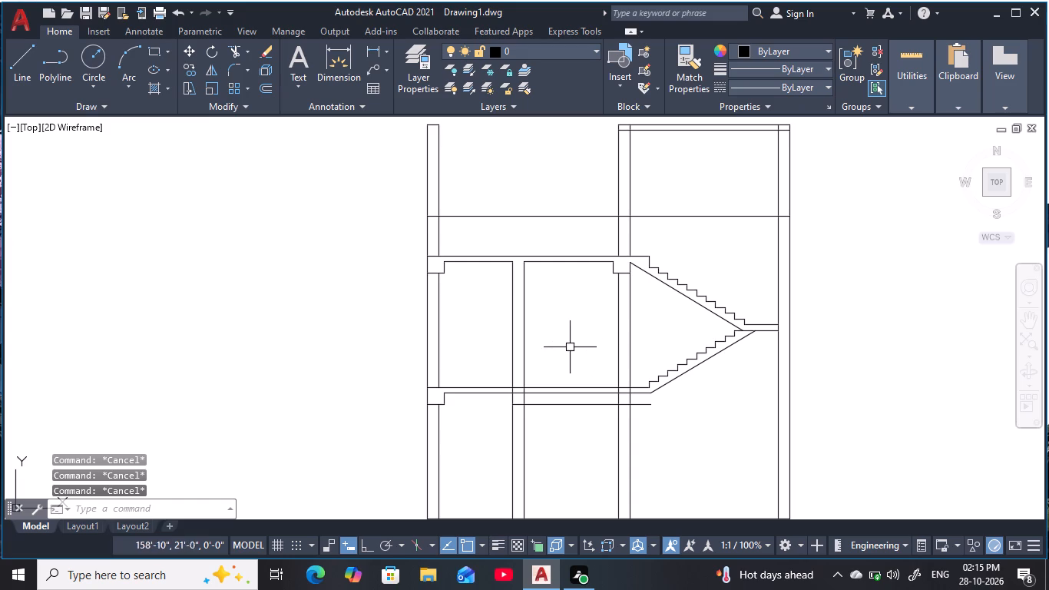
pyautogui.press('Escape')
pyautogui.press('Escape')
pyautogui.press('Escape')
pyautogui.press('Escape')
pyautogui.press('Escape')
# Offset the staircase wall's room-side line 6" into the room at the slab where the lower flight starts.
pyautogui.moveTo(596, 357); pyautogui.dragTo(584, 285, button='middle')
pyautogui.scroll(1, 592, 343)
pyautogui.moveTo(592, 343); pyautogui.dragTo(579, 349, button='middle')
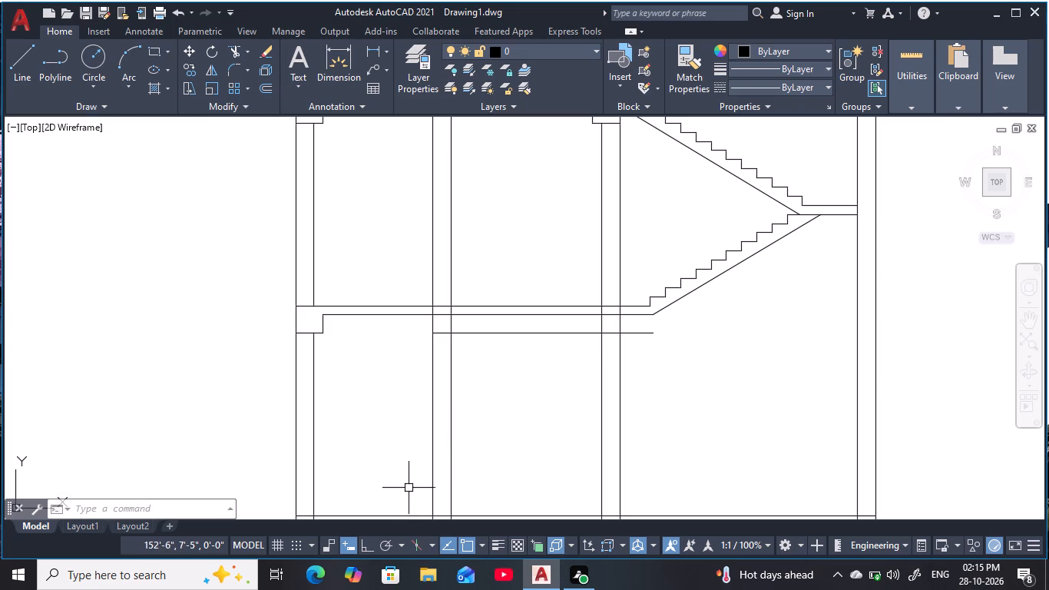
pyautogui.press('Escape')
pyautogui.press('Escape')
pyautogui.press('Escape')
pyautogui.press('Escape')
pyautogui.press('Escape')
pyautogui.moveTo(568, 376); pyautogui.dragTo(539, 408, button='middle')
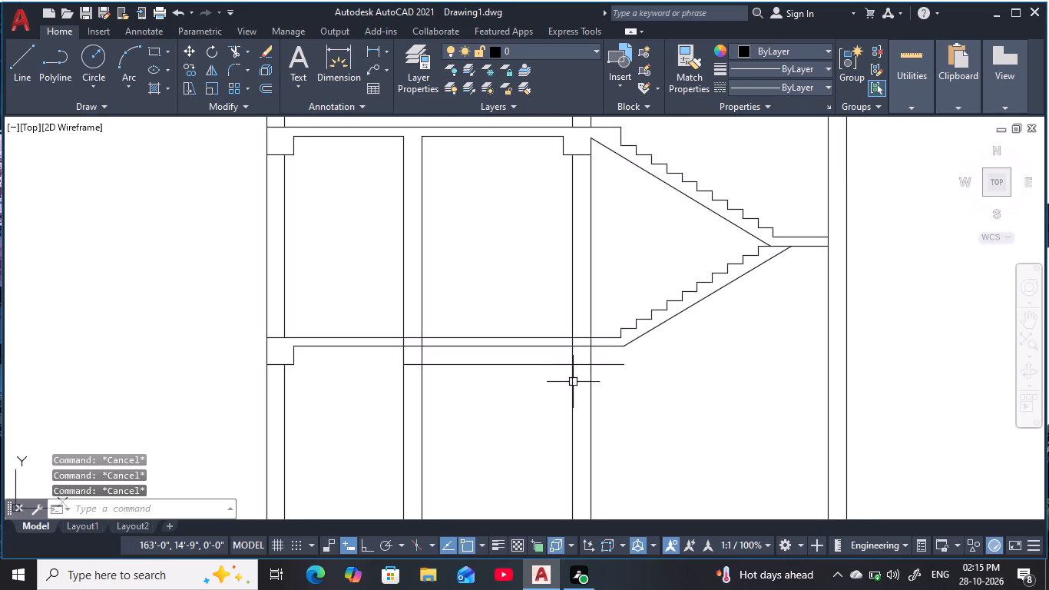
pyautogui.scroll(1, 579, 377)
pyautogui.moveTo(579, 377); pyautogui.dragTo(574, 369, button='middle')
pyautogui.press('Escape')
pyautogui.scroll(1, 574, 369)
pyautogui.write('O')
pyautogui.press('space')
pyautogui.write('6')
pyautogui.press('space')
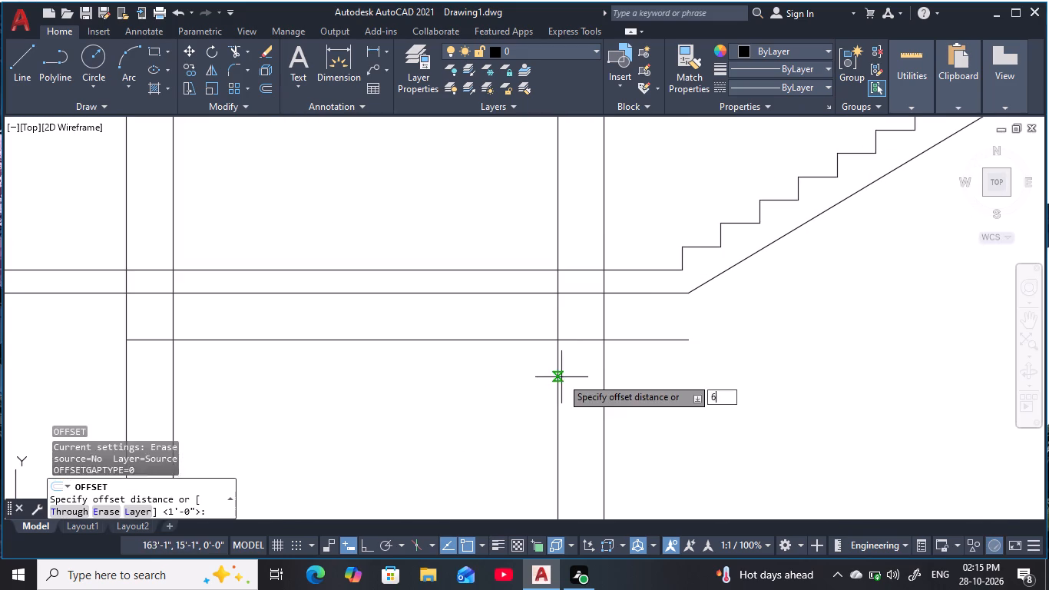
pyautogui.click(553, 386)
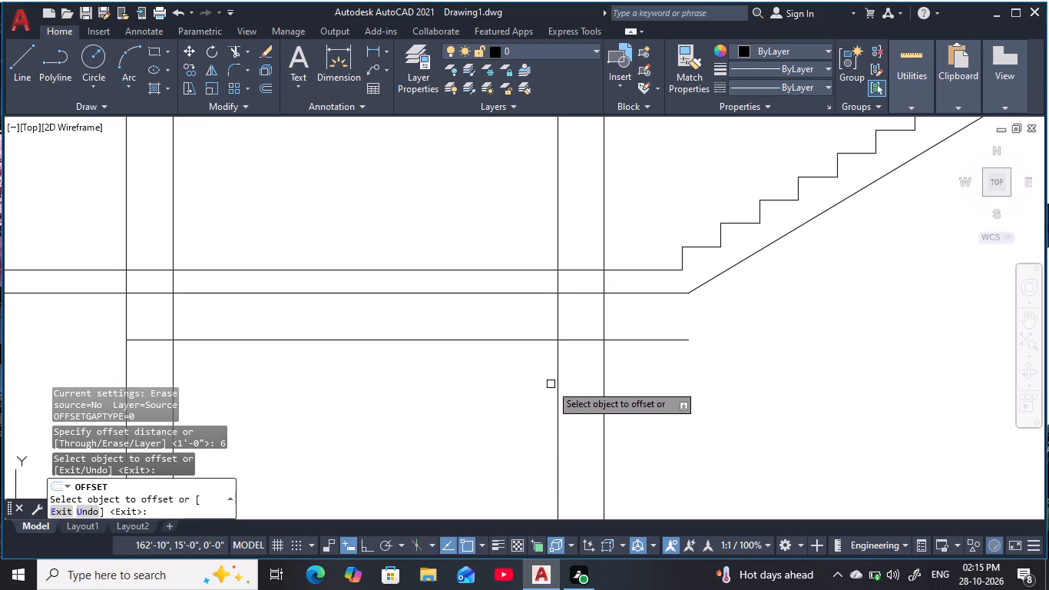
pyautogui.click(555, 387)
pyautogui.click(460, 394)
pyautogui.press('Escape')
pyautogui.press('Escape')
pyautogui.press('Escape')
pyautogui.press('Escape')
pyautogui.press('Escape')
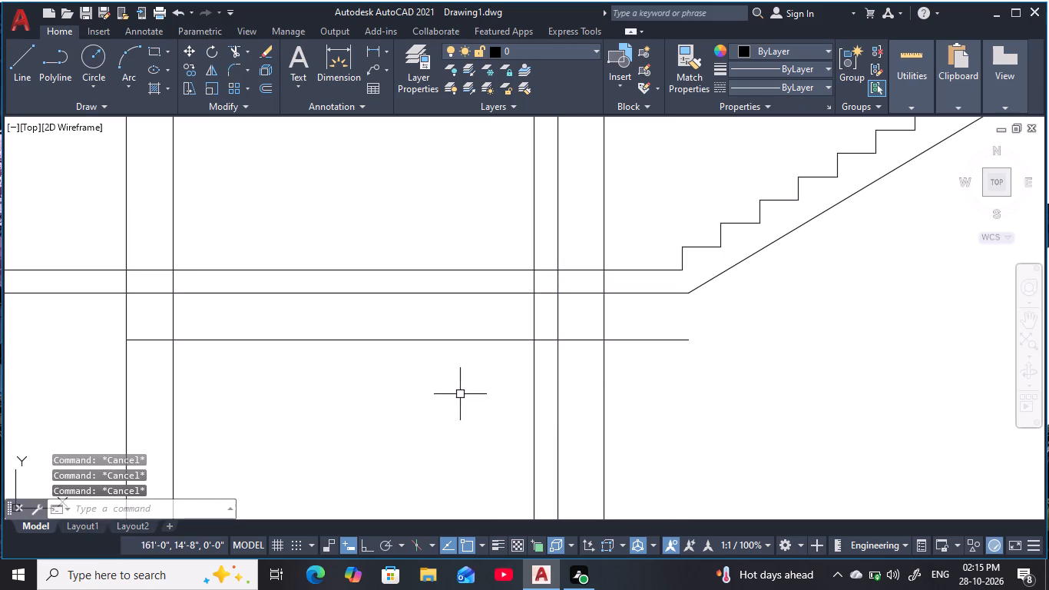
pyautogui.press('Escape')
# Trim the wall, 6" offset and slab underside lines to form a beam drop at the staircase wall under the lower flight's slab.
pyautogui.write('TR')
pyautogui.press('space')
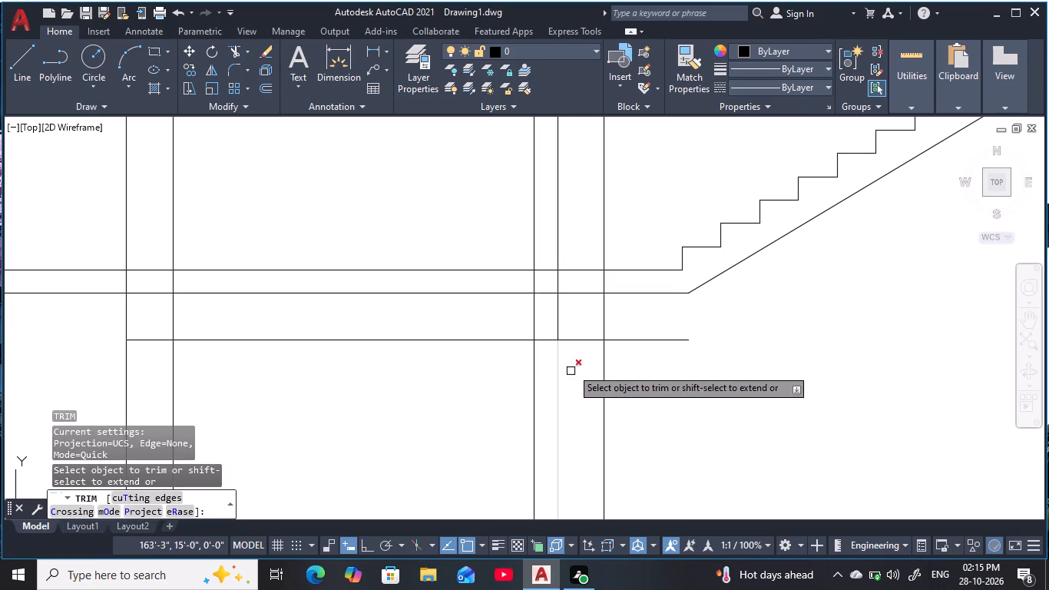
pyautogui.moveTo(571, 312); pyautogui.dragTo(548, 327)
pyautogui.click(534, 383)
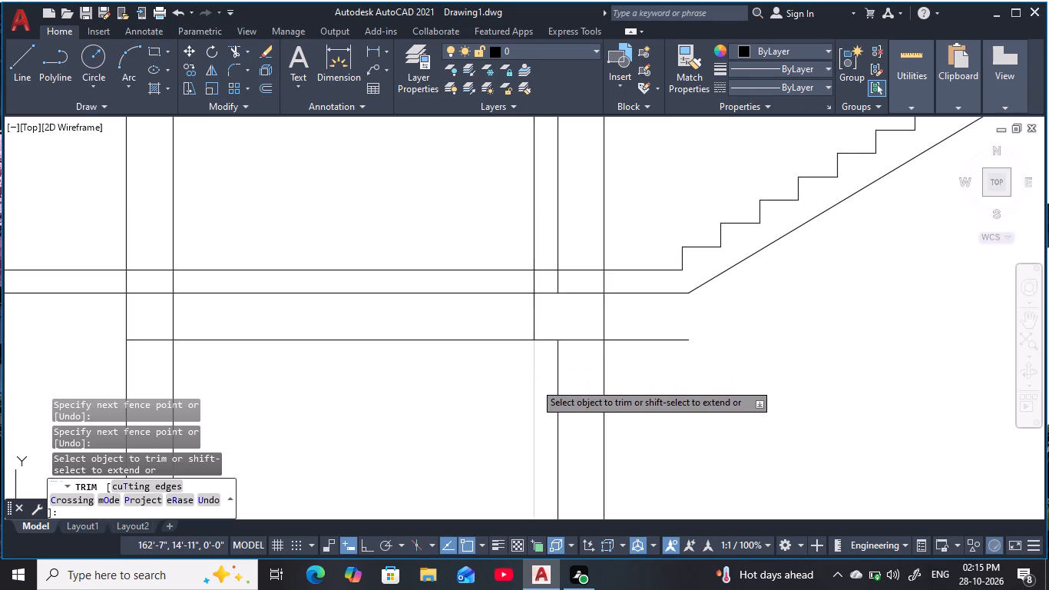
pyautogui.click(546, 295)
pyautogui.click(573, 294)
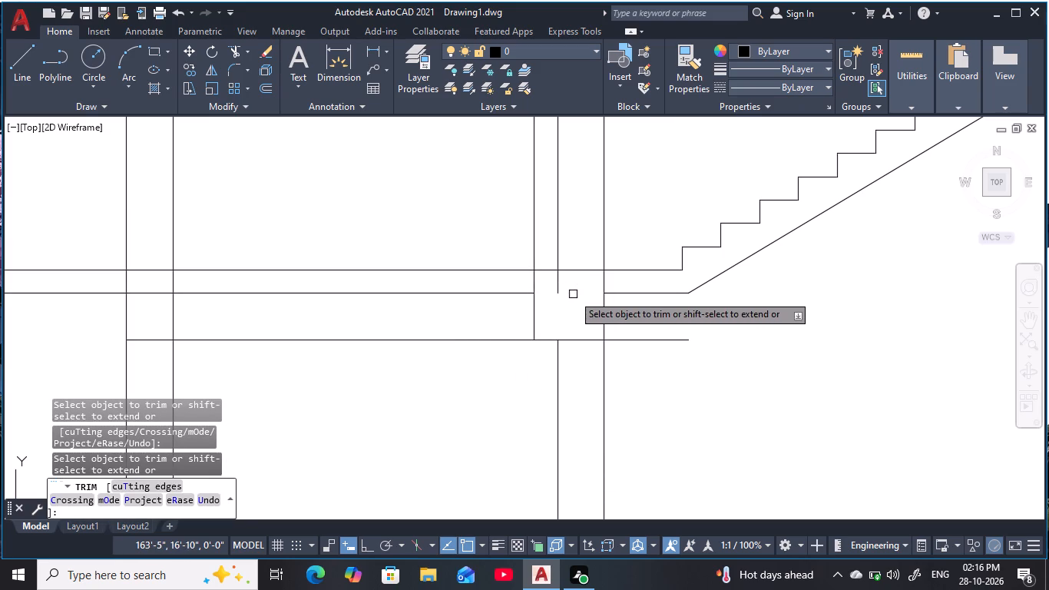
pyautogui.click(557, 284)
# Trim the leftover 1' offset line on both sides of the new beam and across the interior wall.
pyautogui.click(474, 346)
pyautogui.click(478, 331)
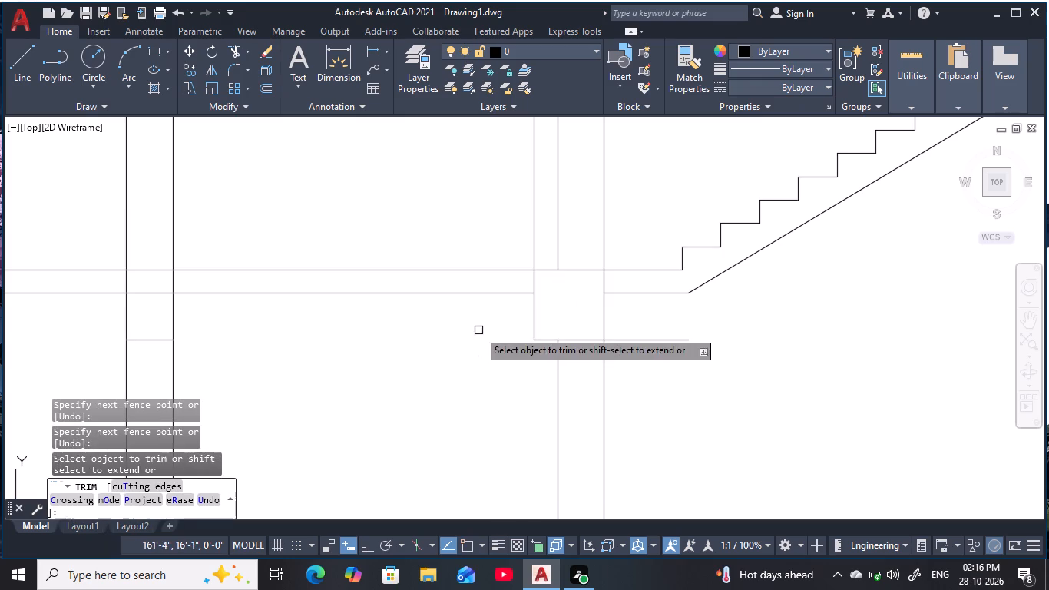
pyautogui.moveTo(657, 353); pyautogui.dragTo(650, 328)
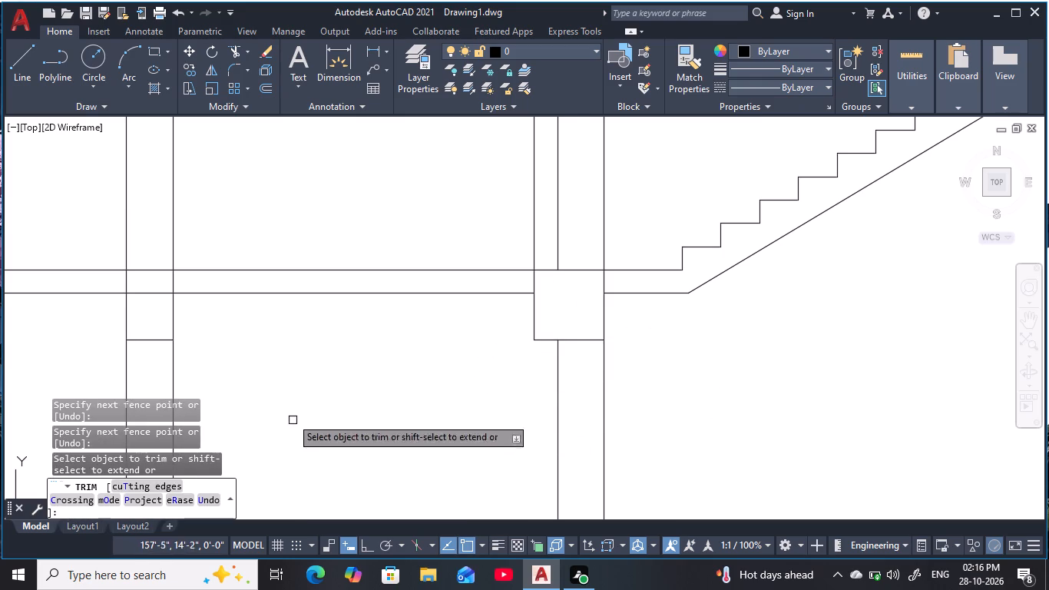
pyautogui.moveTo(290, 416); pyautogui.dragTo(492, 423, button='middle')
pyautogui.moveTo(358, 359); pyautogui.dragTo(353, 331)
pyautogui.scroll(-1, 208, 340)
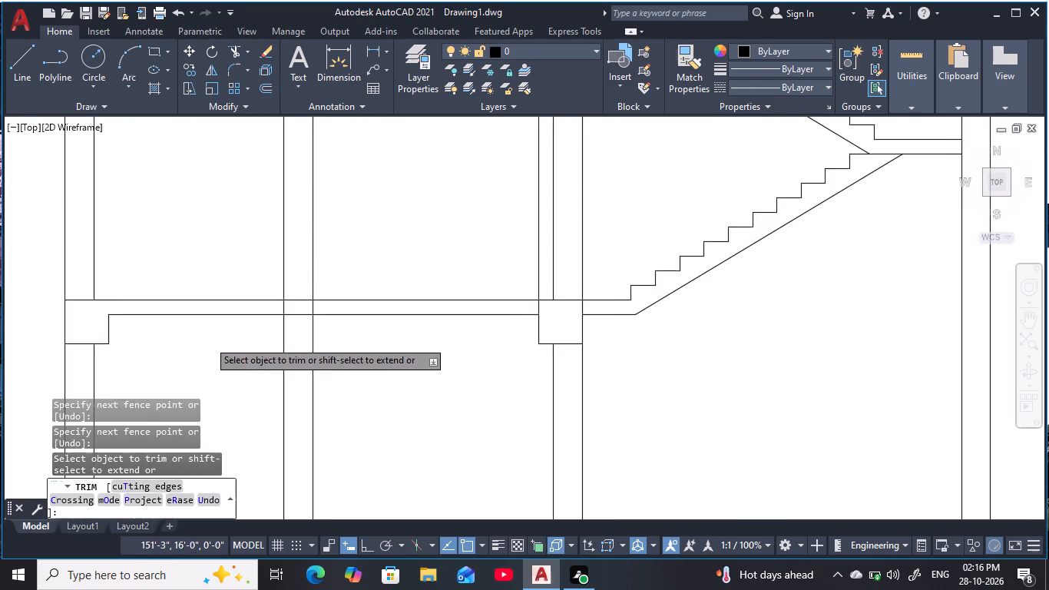
# Remove the 6" offset line above the new beam by trimming it within the slab and erasing its upper remainder.
pyautogui.moveTo(208, 340); pyautogui.dragTo(261, 329, button='middle')
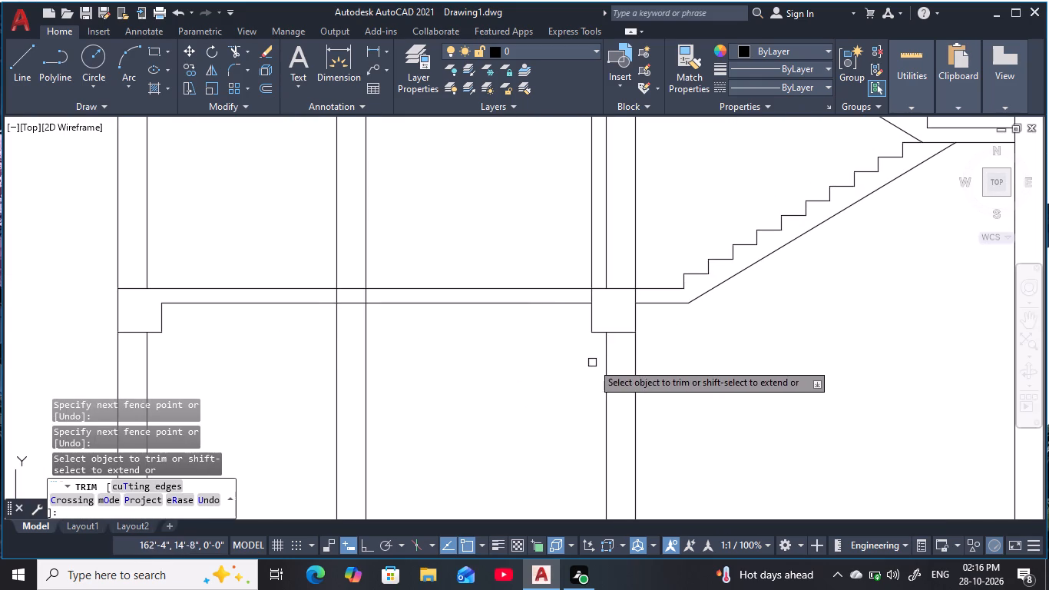
pyautogui.scroll(1, 608, 299)
pyautogui.moveTo(598, 297); pyautogui.dragTo(565, 293)
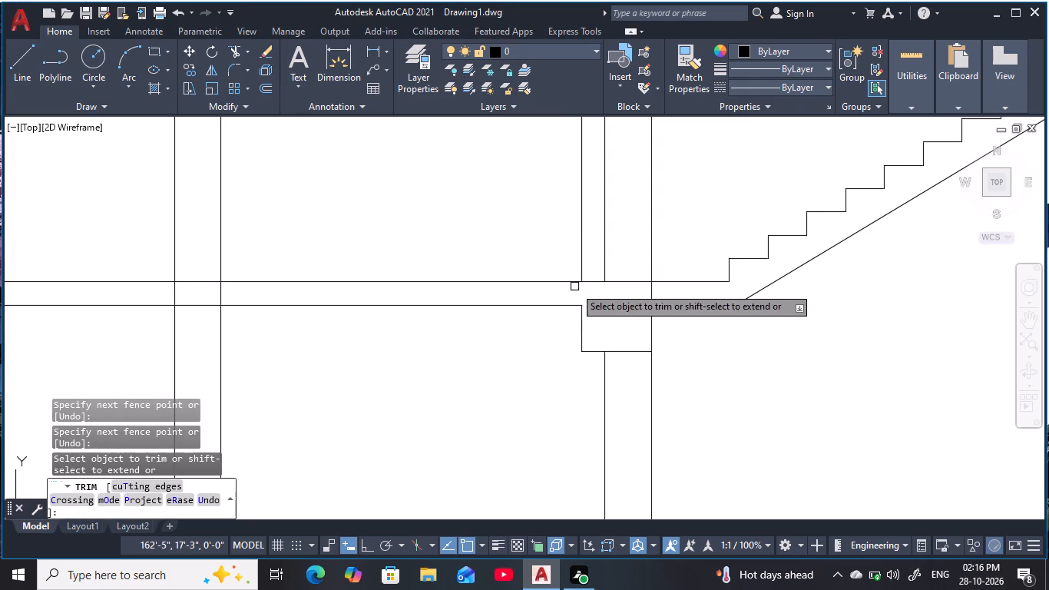
pyautogui.moveTo(577, 287); pyautogui.dragTo(604, 327, button='middle')
pyautogui.press('Escape')
pyautogui.press('Escape')
pyautogui.press('Escape')
pyautogui.click(624, 298)
pyautogui.click(590, 290)
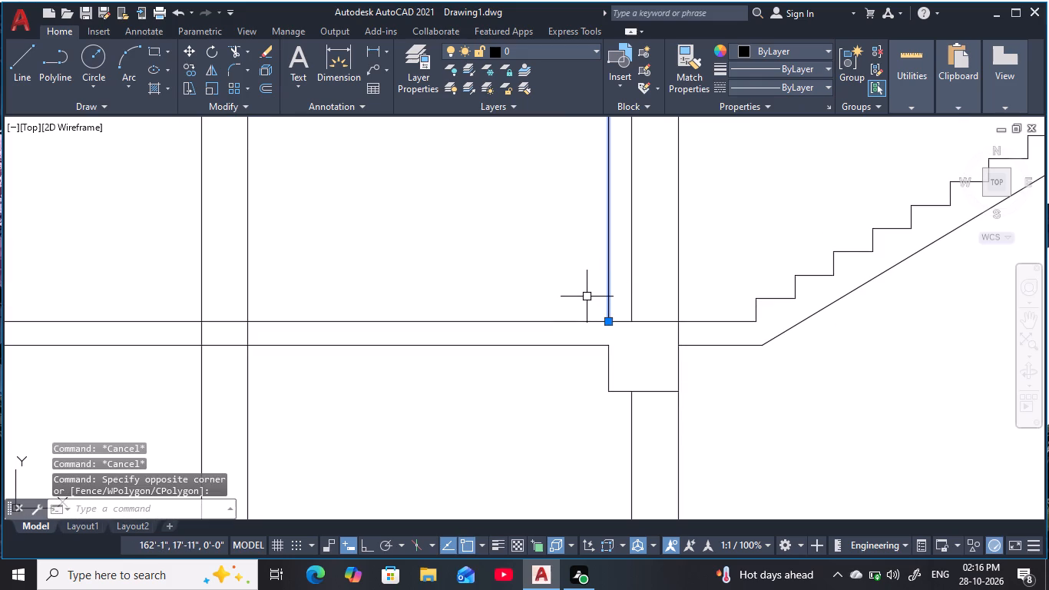
pyautogui.press('e')
pyautogui.press('space')
pyautogui.press('Escape')
pyautogui.press('Escape')
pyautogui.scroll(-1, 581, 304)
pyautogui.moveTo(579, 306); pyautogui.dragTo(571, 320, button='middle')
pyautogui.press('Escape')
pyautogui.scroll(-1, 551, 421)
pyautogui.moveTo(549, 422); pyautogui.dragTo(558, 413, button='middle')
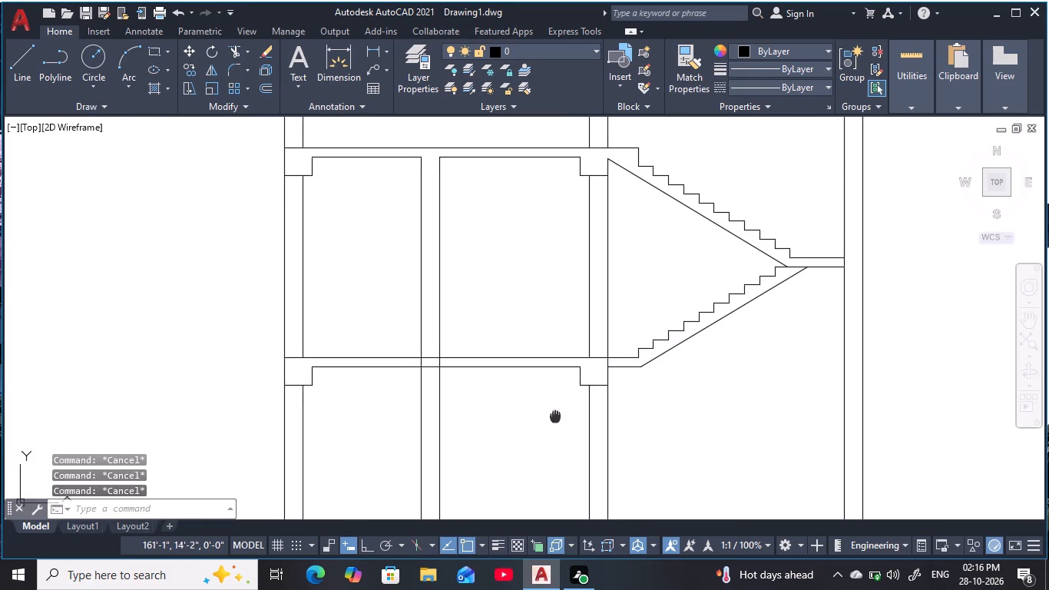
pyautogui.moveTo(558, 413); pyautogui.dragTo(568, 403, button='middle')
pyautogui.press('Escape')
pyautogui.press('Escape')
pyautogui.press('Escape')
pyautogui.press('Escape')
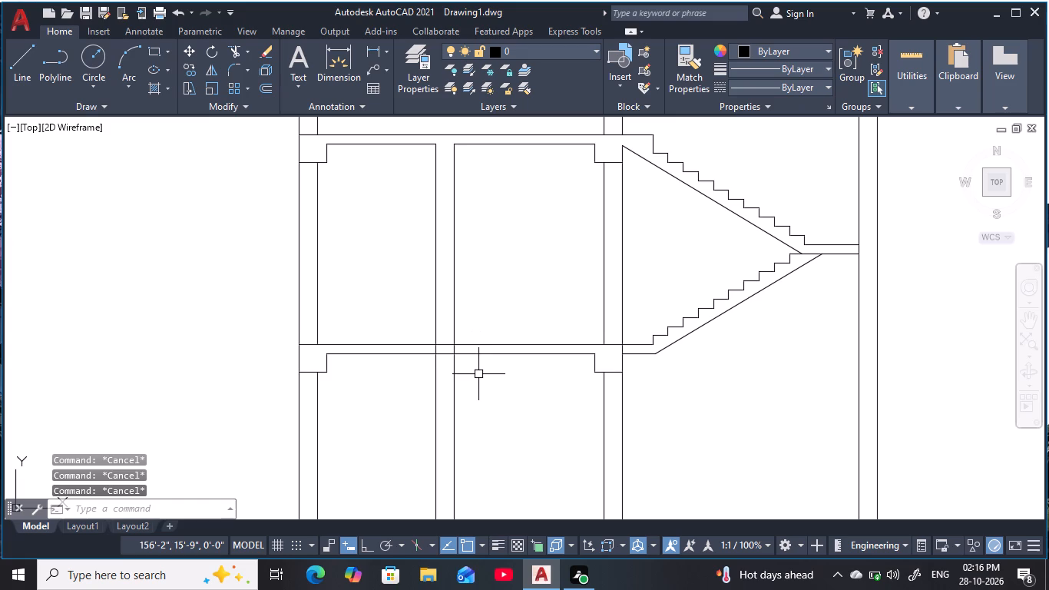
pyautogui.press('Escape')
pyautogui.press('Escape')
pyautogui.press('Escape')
# Offset the outer wall's inner line 6" into the room at the floor slab below the staircase.
pyautogui.moveTo(492, 393); pyautogui.dragTo(489, 337, button='middle')
pyautogui.scroll(-1, 515, 380)
pyautogui.moveTo(515, 383); pyautogui.dragTo(505, 370, button='middle')
pyautogui.press('Escape')
pyautogui.press('Escape')
pyautogui.moveTo(505, 401); pyautogui.dragTo(495, 363, button='middle')
pyautogui.press('Escape')
pyautogui.scroll(1, 505, 386)
pyautogui.moveTo(504, 386); pyautogui.dragTo(558, 310, button='middle')
pyautogui.press('Escape')
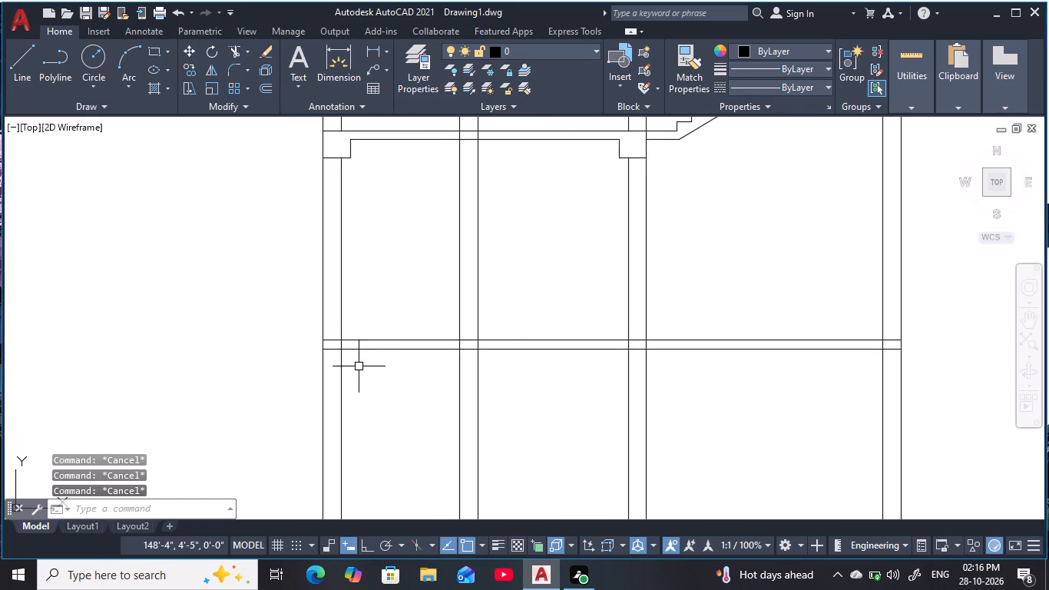
pyautogui.press('Escape')
pyautogui.scroll(2, 355, 360)
pyautogui.press('Escape')
pyautogui.moveTo(353, 359); pyautogui.dragTo(392, 376, button='middle')
pyautogui.press('Escape')
pyautogui.press('Escape')
pyautogui.moveTo(386, 393); pyautogui.dragTo(412, 438, button='middle')
pyautogui.press('Escape')
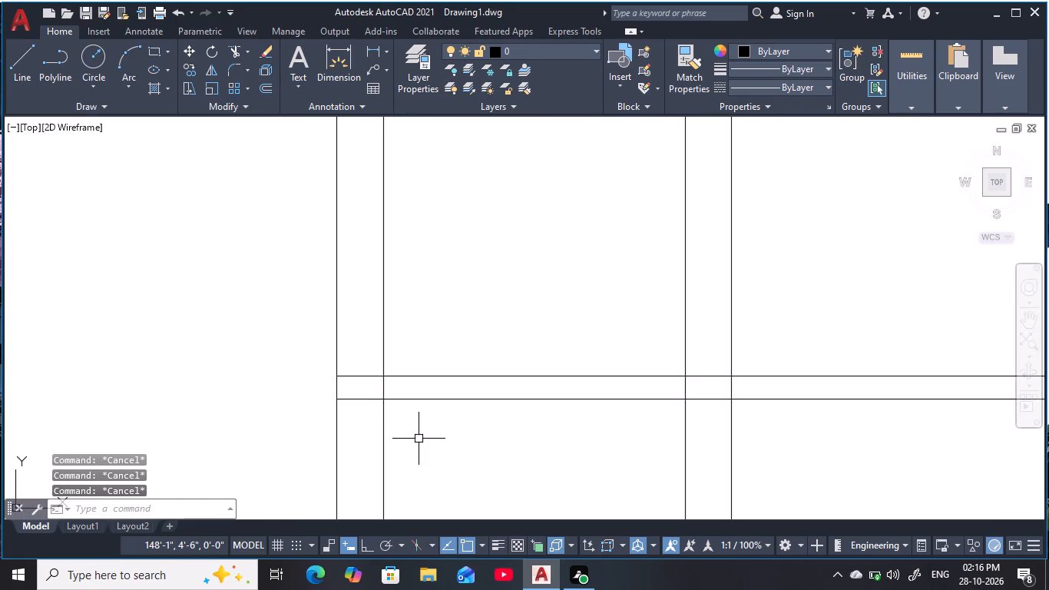
pyautogui.write('O 6')
pyautogui.press('space')
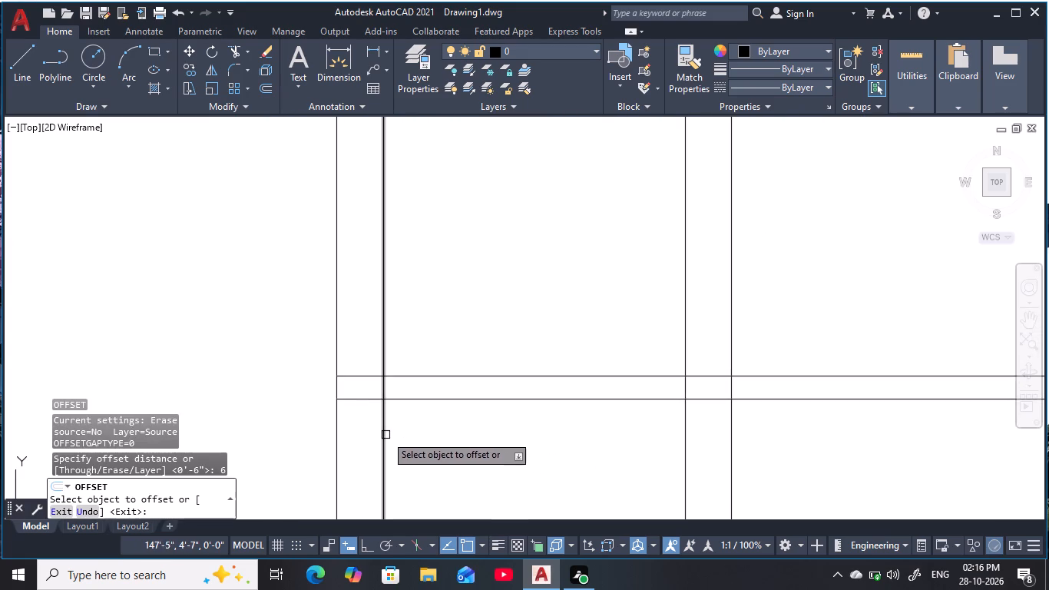
pyautogui.click(385, 436)
pyautogui.click(475, 429)
pyautogui.press('Escape')
pyautogui.moveTo(483, 430); pyautogui.dragTo(435, 355, button='middle')
pyautogui.press('Escape')
pyautogui.press('Escape')
pyautogui.press('Escape')
pyautogui.press('Escape')
pyautogui.moveTo(515, 356); pyautogui.dragTo(487, 356, button='middle')
pyautogui.press('Escape')
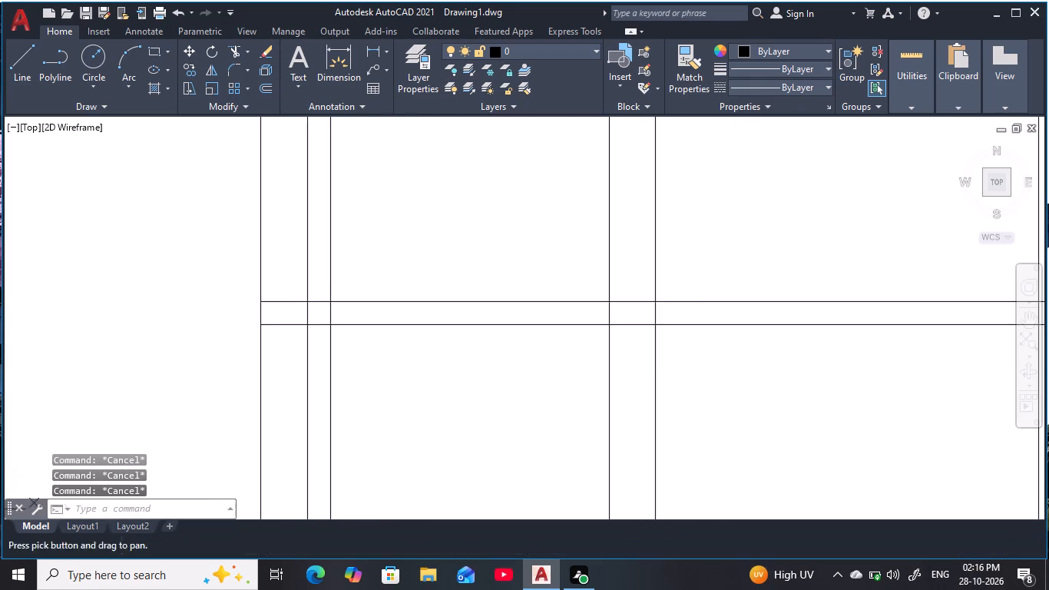
# Offset the underside line of the floor slab below the staircase 1' downward.
pyautogui.press('o')
pyautogui.press('space')
pyautogui.press('1')
pyautogui.press("'")
pyautogui.press('space')
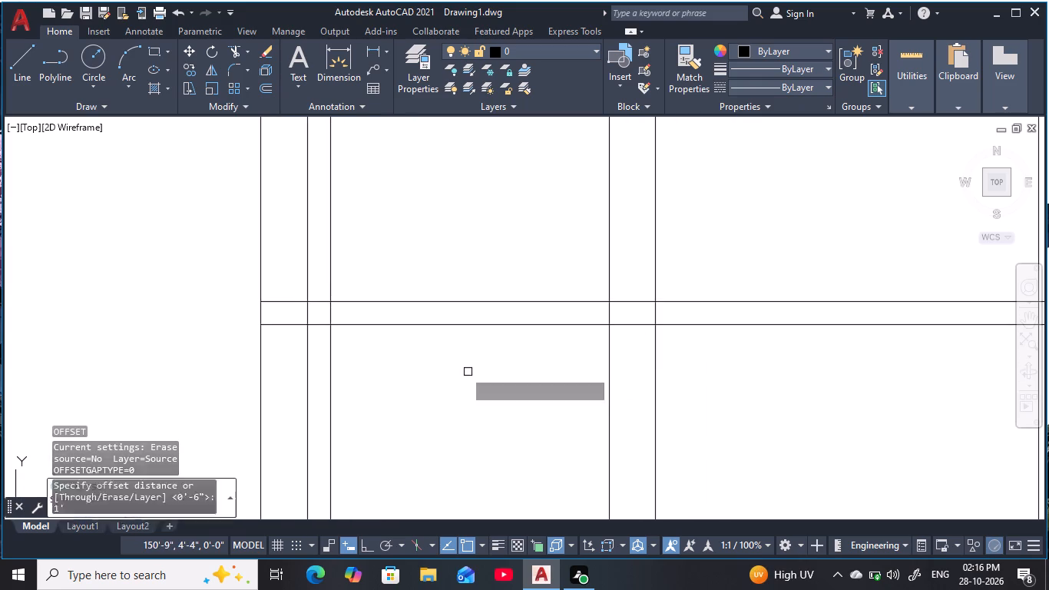
pyautogui.click(411, 328)
pyautogui.click(405, 425)
pyautogui.scroll(-1, 411, 420)
pyautogui.moveTo(412, 420); pyautogui.dragTo(419, 405, button='middle')
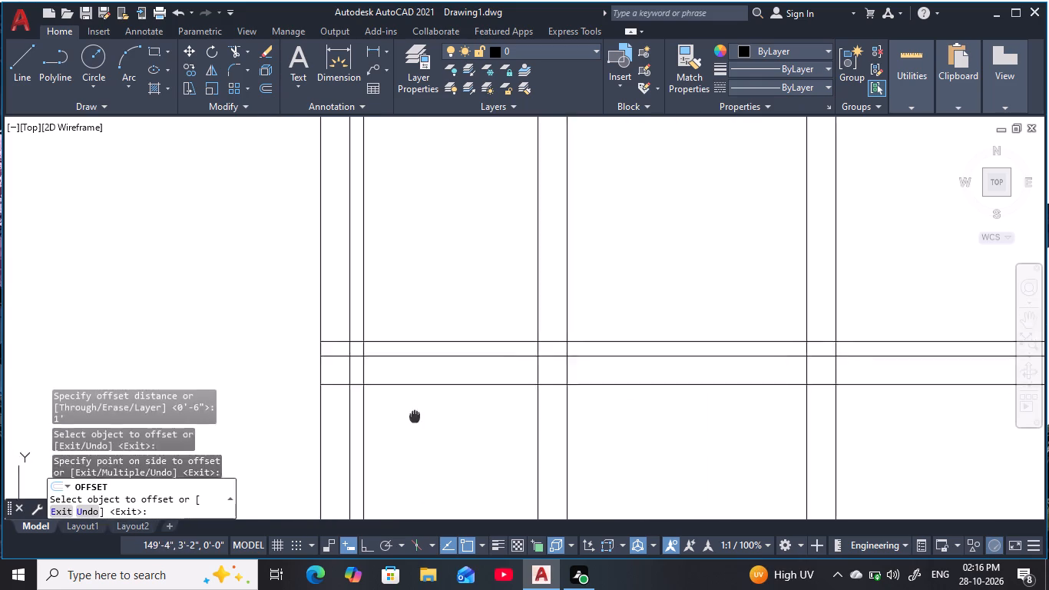
pyautogui.moveTo(419, 405); pyautogui.dragTo(437, 379, button='middle')
pyautogui.press('Escape')
pyautogui.press('Escape')
pyautogui.press('Escape')
pyautogui.press('Escape')
# Trim the wall, 6" offset and slab underside lines to form the outer wall's beam drop at the slab below the staircase.
pyautogui.press('t')
pyautogui.press('r')
pyautogui.press('space')
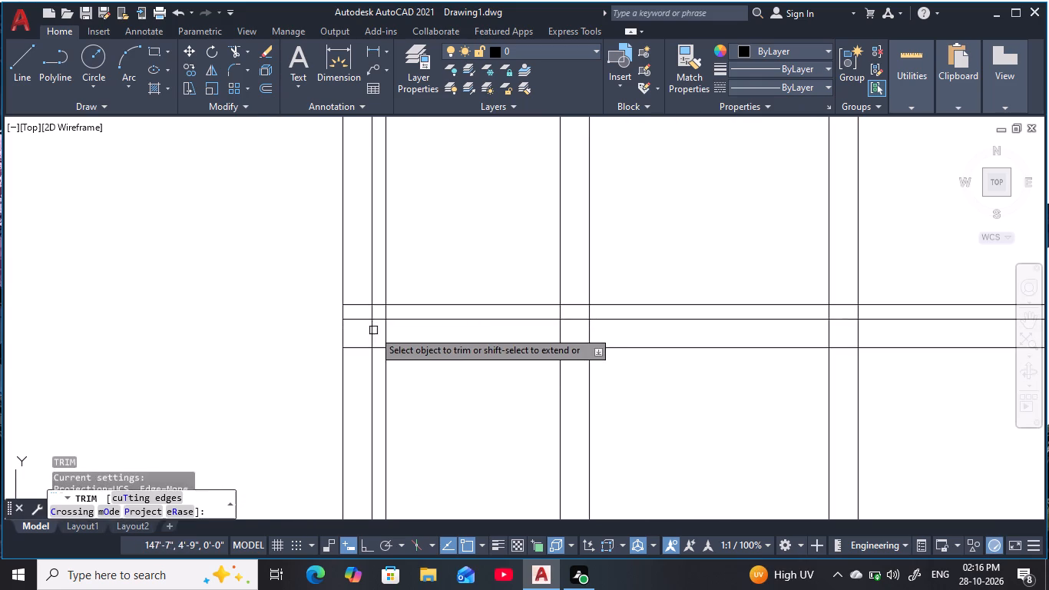
pyautogui.scroll(2, 373, 330)
pyautogui.moveTo(379, 339); pyautogui.dragTo(346, 360)
pyautogui.moveTo(429, 426); pyautogui.dragTo(429, 426)
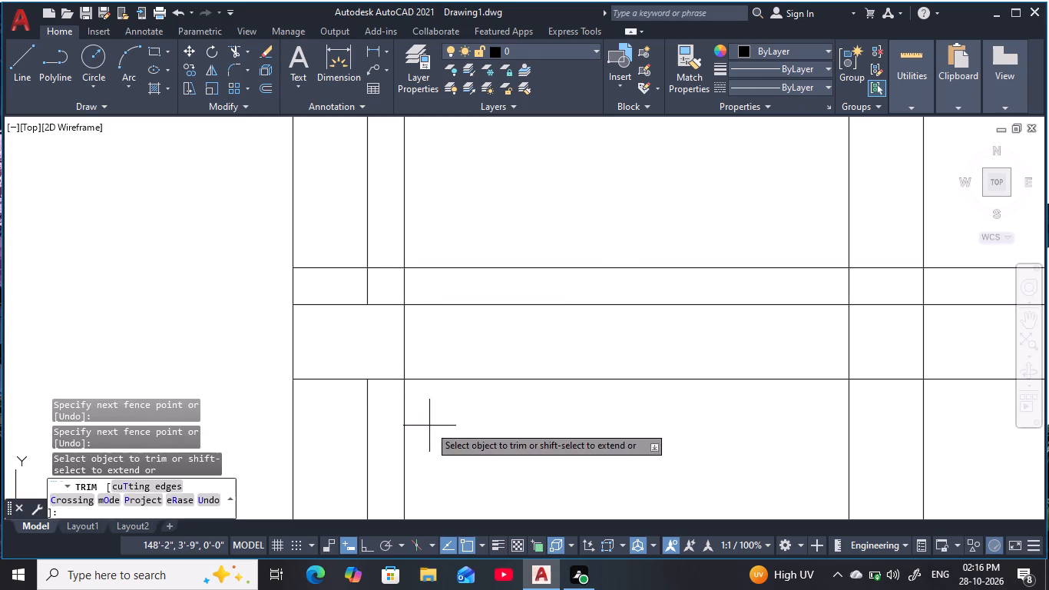
pyautogui.moveTo(429, 426); pyautogui.dragTo(392, 433)
pyautogui.moveTo(382, 296); pyautogui.dragTo(357, 331)
pyautogui.moveTo(376, 297); pyautogui.dragTo(337, 318)
pyautogui.moveTo(375, 317); pyautogui.dragTo(277, 296, button='middle')
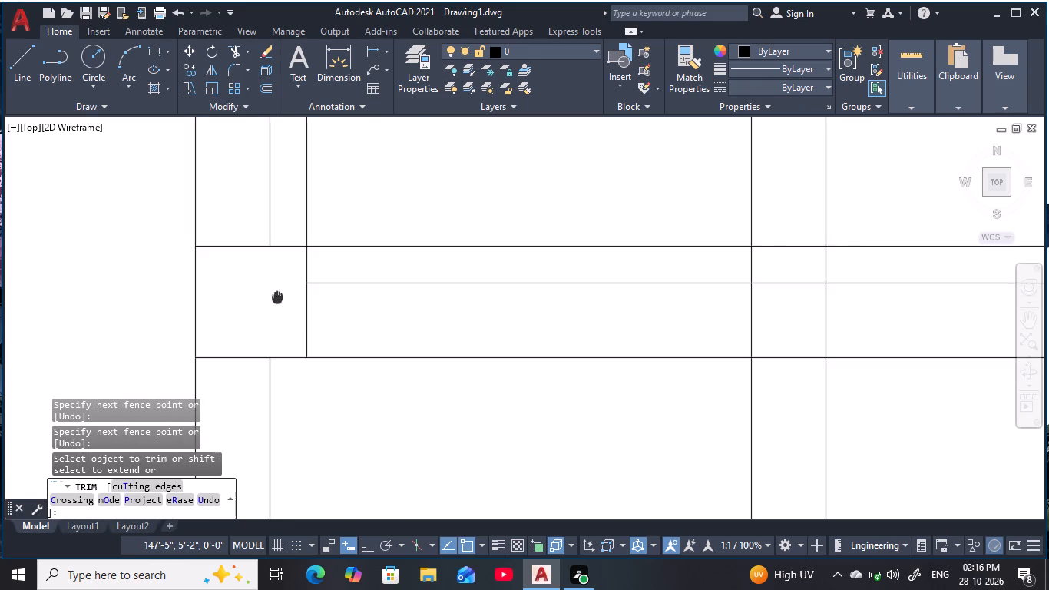
# Trim the 1' offset line between the outer wall's new beam and the interior wall.
pyautogui.moveTo(447, 399); pyautogui.dragTo(411, 336)
pyautogui.scroll(-1, 444, 343)
pyautogui.moveTo(444, 345); pyautogui.dragTo(234, 353, button='middle')
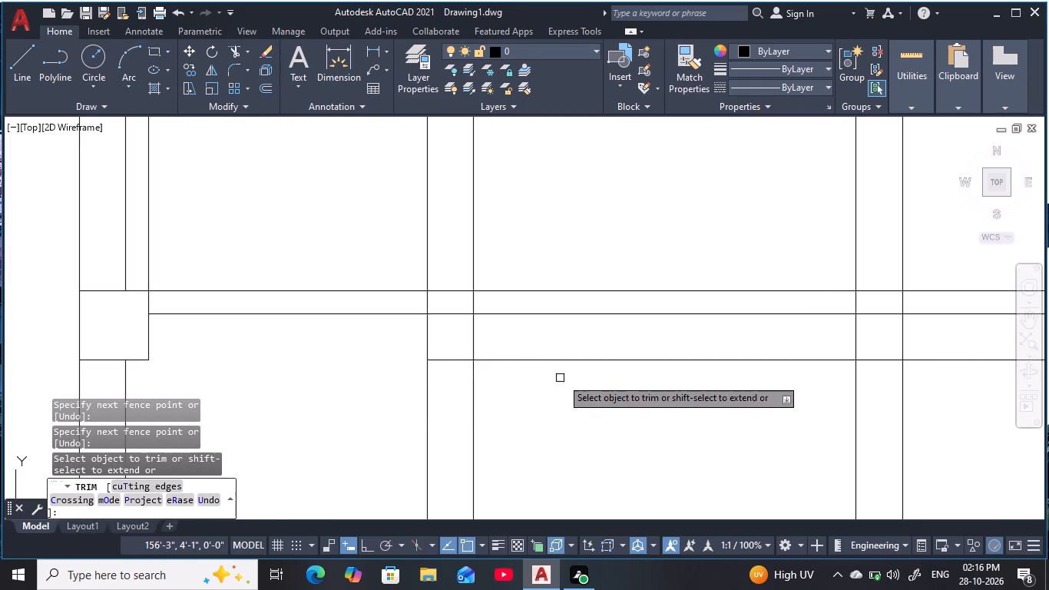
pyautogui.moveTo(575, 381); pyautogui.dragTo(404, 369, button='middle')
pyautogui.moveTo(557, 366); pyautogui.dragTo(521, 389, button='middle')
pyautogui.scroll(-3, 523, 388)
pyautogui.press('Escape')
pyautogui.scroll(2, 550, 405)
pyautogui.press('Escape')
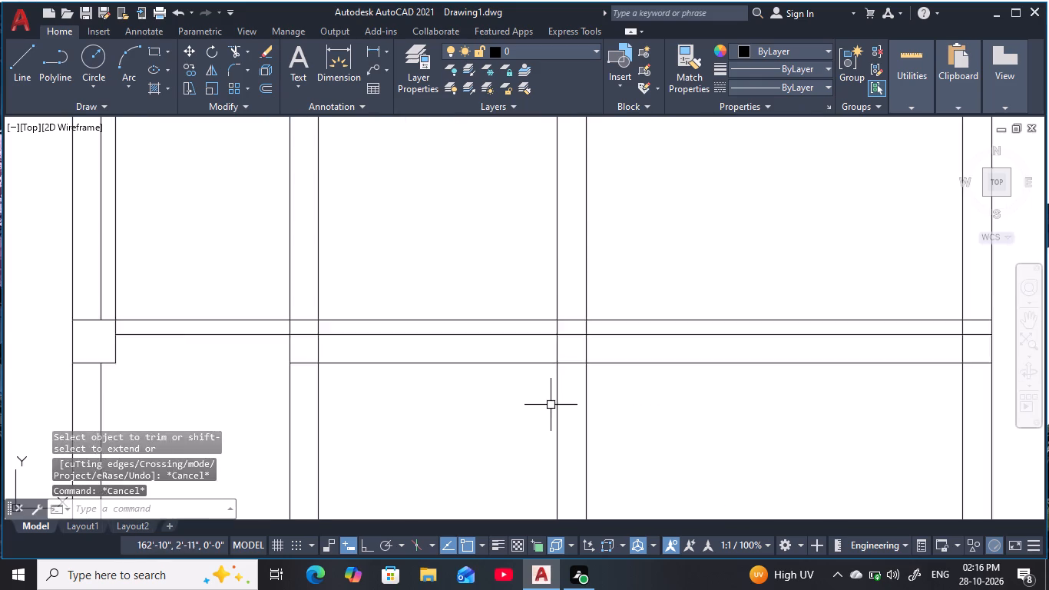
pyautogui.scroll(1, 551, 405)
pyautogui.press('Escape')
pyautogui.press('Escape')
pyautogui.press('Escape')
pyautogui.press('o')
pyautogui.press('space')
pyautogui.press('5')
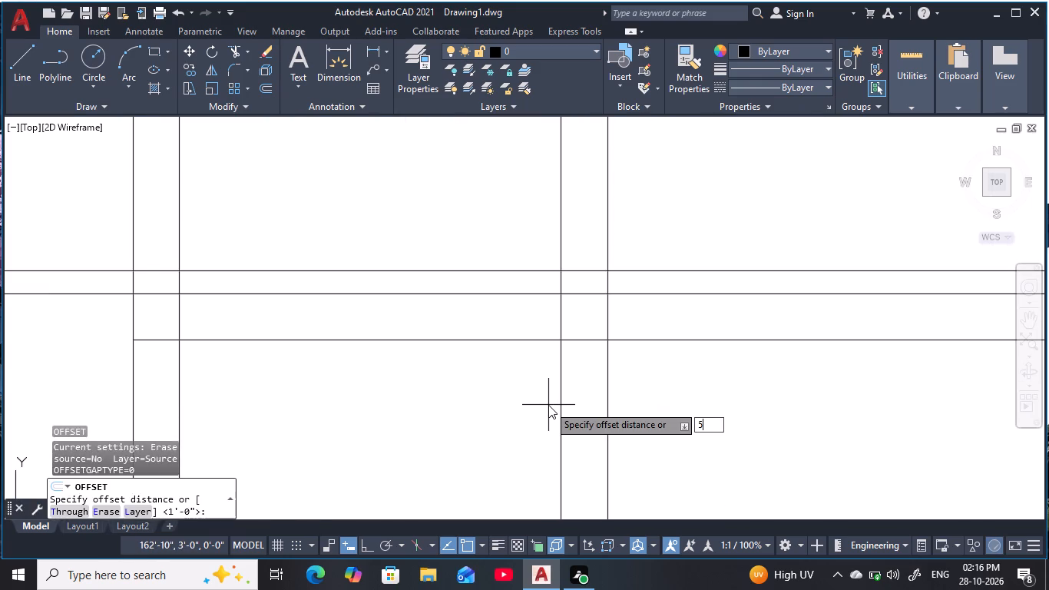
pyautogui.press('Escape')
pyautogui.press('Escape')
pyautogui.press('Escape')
# Offset the staircase-side interior wall's room-facing line 6" into the room at the floor slab below the staircase.
pyautogui.press('o')
pyautogui.press('space')
pyautogui.press('6')
pyautogui.press('space')
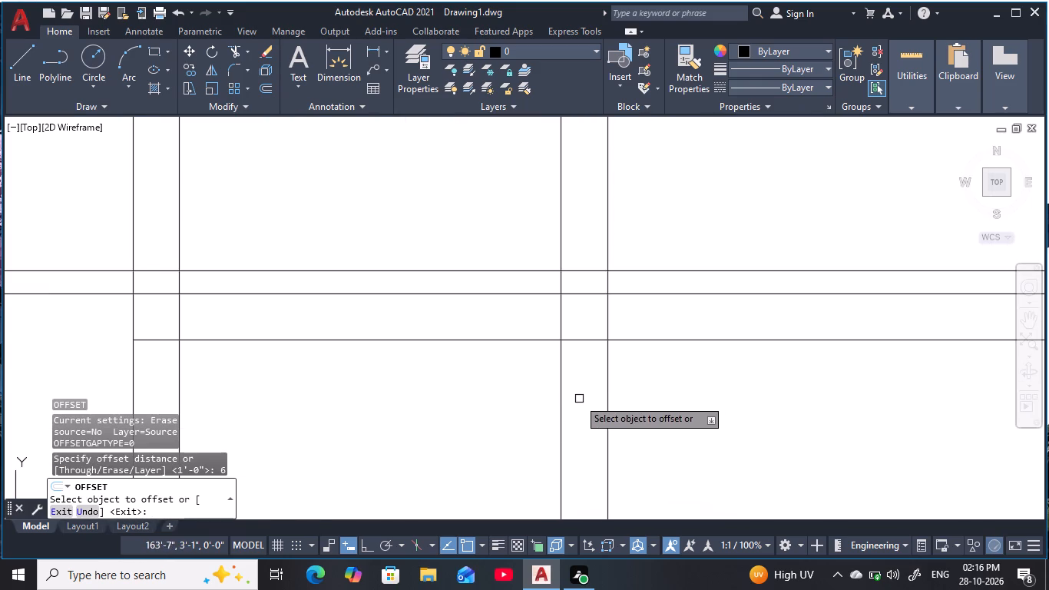
pyautogui.click(561, 403)
pyautogui.click(463, 418)
pyautogui.press('Escape')
pyautogui.press('Escape')
pyautogui.moveTo(461, 418); pyautogui.dragTo(500, 419, button='middle')
pyautogui.press('Escape')
pyautogui.press('Escape')
pyautogui.press('Escape')
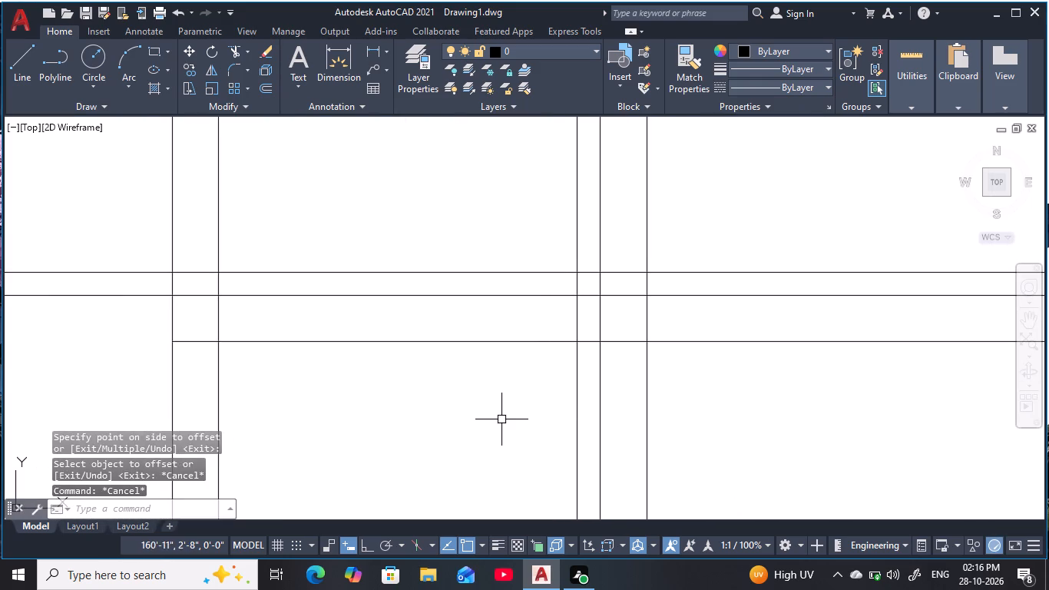
# Trim the wall, slab underside, 6" and 1' offset lines to form the interior wall's beam drop at the slab below the staircase.
pyautogui.press('t')
pyautogui.press('r')
pyautogui.press('space')
pyautogui.click(575, 381)
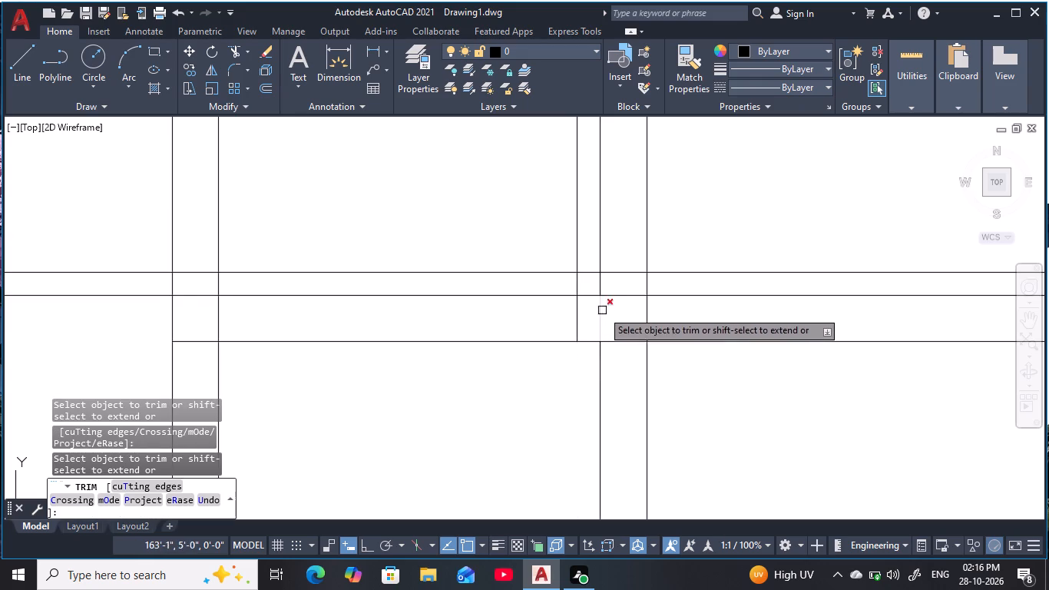
pyautogui.moveTo(617, 311); pyautogui.dragTo(601, 318)
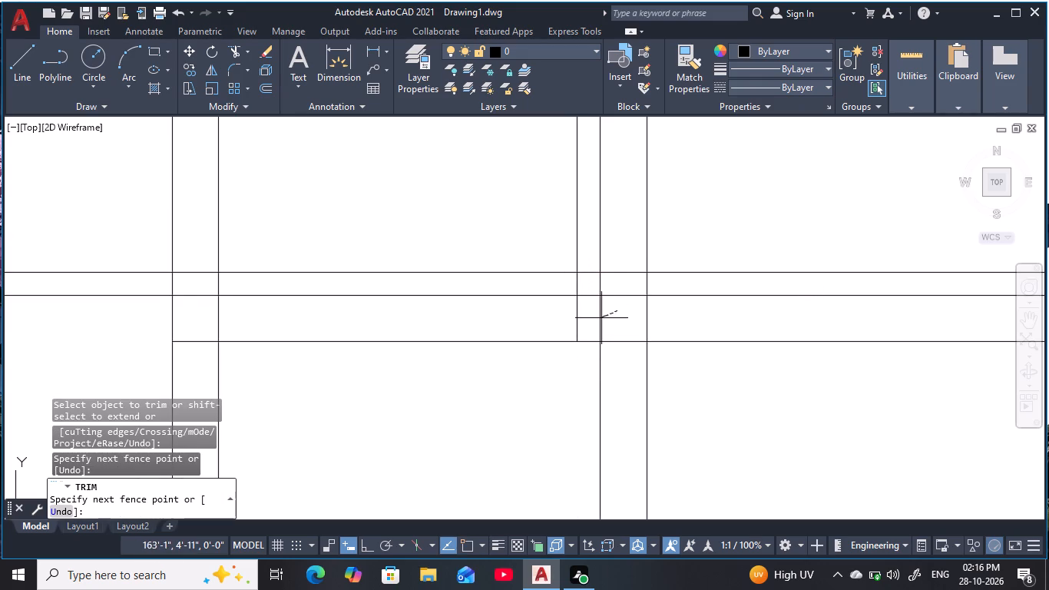
pyautogui.moveTo(601, 318); pyautogui.dragTo(596, 322)
pyautogui.moveTo(564, 364); pyautogui.dragTo(534, 336)
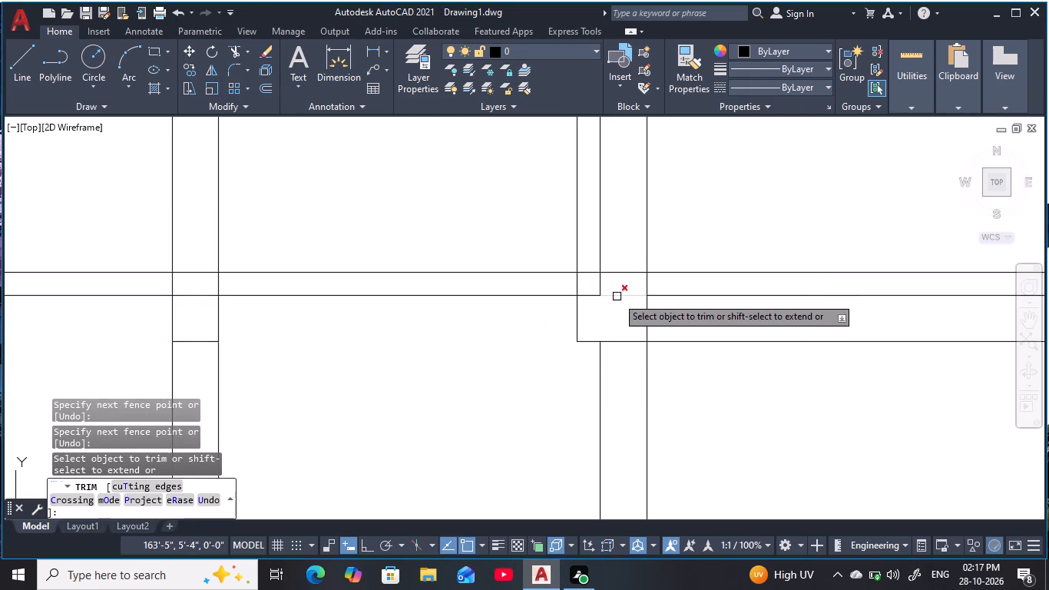
pyautogui.moveTo(623, 307); pyautogui.dragTo(586, 294)
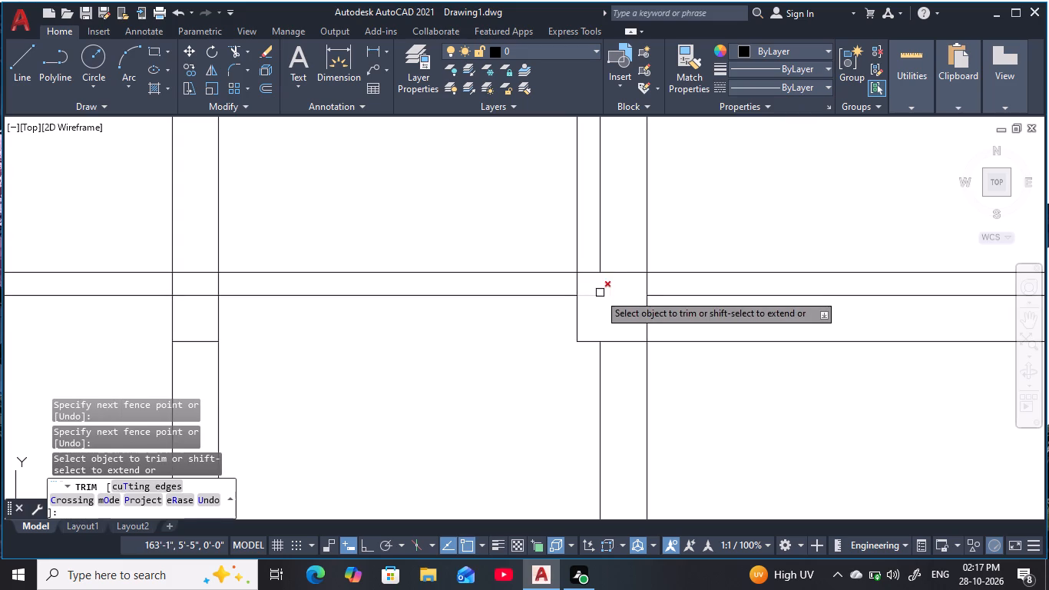
pyautogui.click(597, 295)
pyautogui.click(585, 283)
pyautogui.click(555, 290)
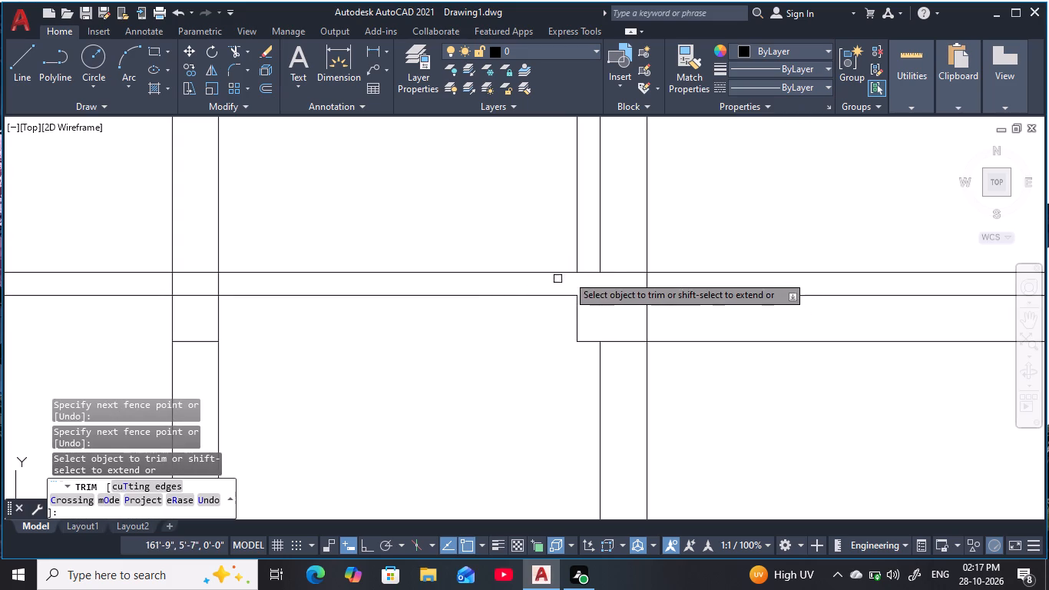
pyautogui.press('Escape')
pyautogui.press('Escape')
# Erase the leftover 6" offset line above the slab beside the staircase-side interior wall.
pyautogui.click(587, 260)
pyautogui.click(552, 256)
pyautogui.write('E')
pyautogui.press('space')
pyautogui.press('Escape')
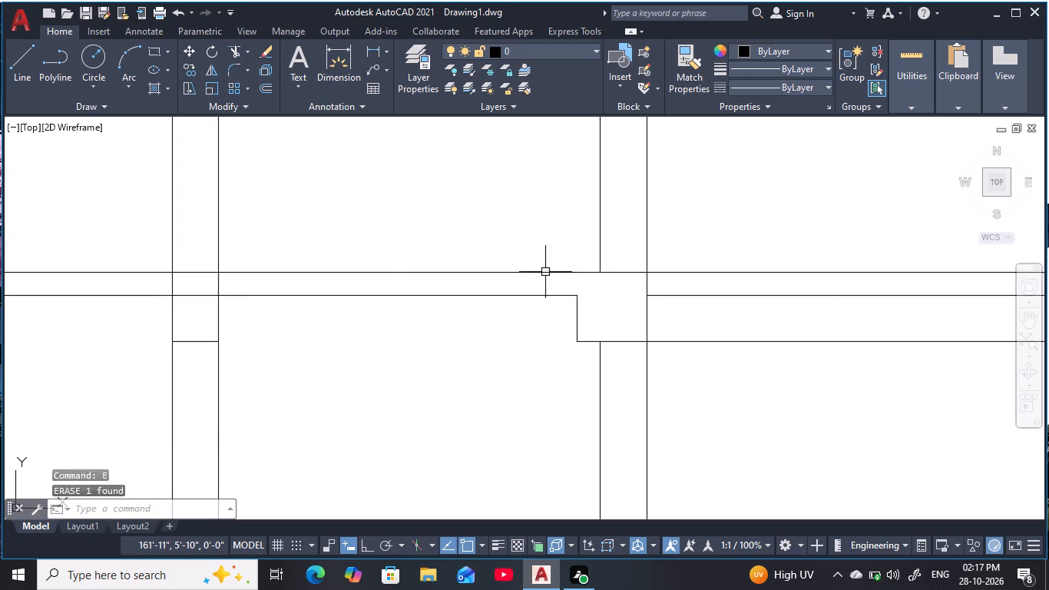
pyautogui.press('Escape')
pyautogui.press('Escape')
# Trim the leftover 1' offset segment between the two lines of the middle wall below the slab.
pyautogui.moveTo(377, 262); pyautogui.dragTo(559, 272, button='middle')
pyautogui.press('Escape')
pyautogui.scroll(-1, 539, 370)
pyautogui.press('Escape')
pyautogui.press('Escape')
pyautogui.press('Escape')
pyautogui.scroll(1, 436, 393)
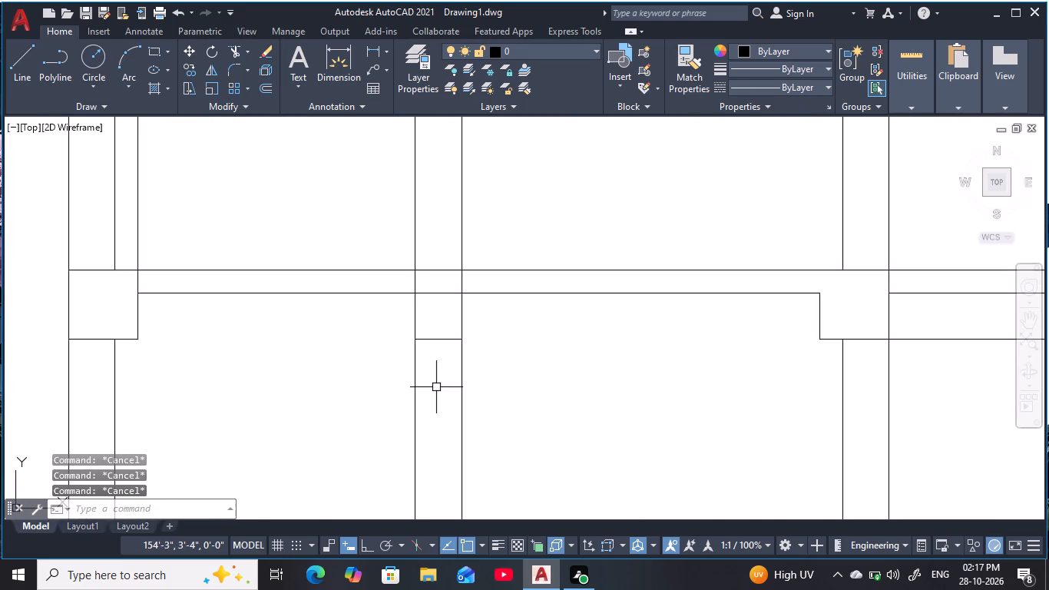
pyautogui.write('TR')
pyautogui.press('space')
pyautogui.moveTo(441, 346); pyautogui.dragTo(445, 327)
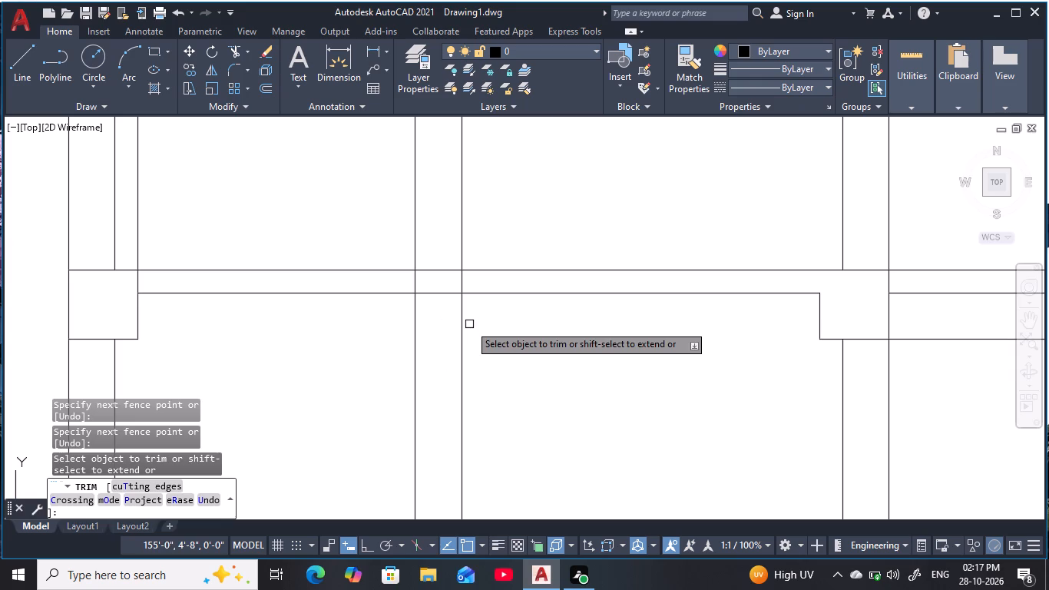
pyautogui.press('Escape')
pyautogui.press('Escape')
pyautogui.press('Escape')
pyautogui.press('Escape')
pyautogui.press('Escape')
pyautogui.press('Escape')
pyautogui.press('Escape')
# Trim away the leftover 6" offset line above the slab beside the outer wall.
pyautogui.moveTo(202, 326); pyautogui.dragTo(244, 363, button='middle')
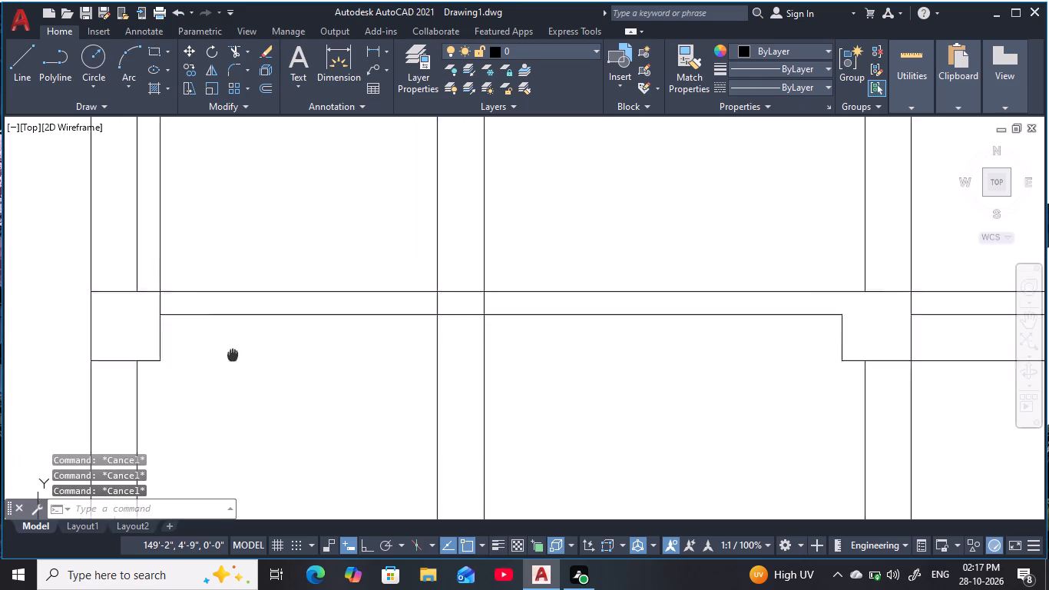
pyautogui.moveTo(244, 363); pyautogui.dragTo(369, 399, button='middle')
pyautogui.press('Escape')
pyautogui.press('Escape')
pyautogui.write('TR')
pyautogui.press('space')
pyautogui.moveTo(319, 296); pyautogui.dragTo(282, 307)
pyautogui.press('Escape')
pyautogui.press('Escape')
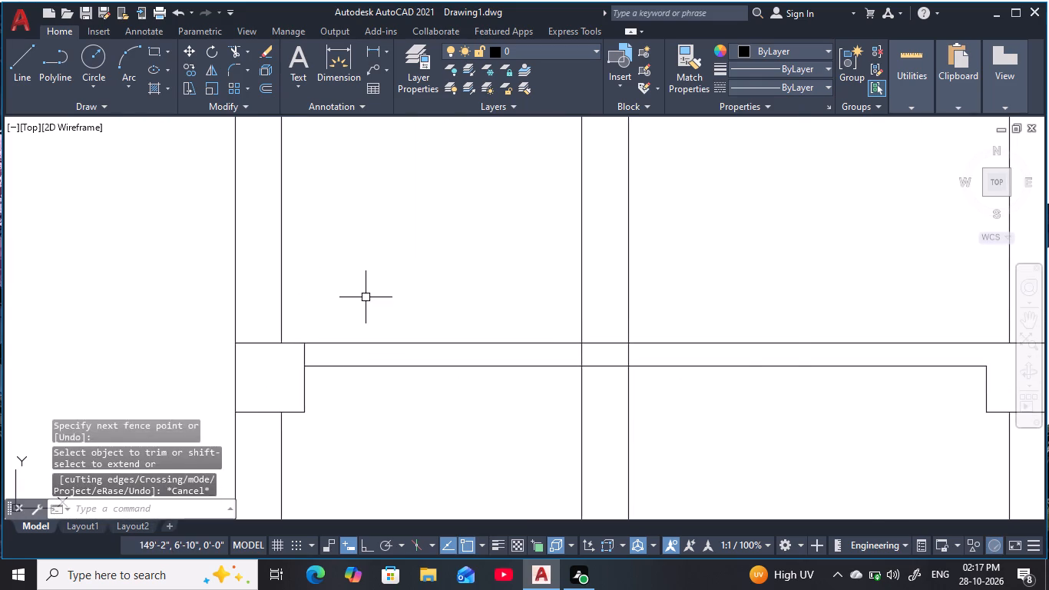
# Trim the outer beam's side line where it crosses the slab thickness at the floor below the staircase.
pyautogui.scroll(-4, 366, 297)
pyautogui.moveTo(366, 297); pyautogui.dragTo(324, 333, button='middle')
pyautogui.press('Escape')
pyautogui.scroll(1, 335, 333)
pyautogui.moveTo(335, 333); pyautogui.dragTo(327, 342, button='middle')
pyautogui.press('Escape')
pyautogui.scroll(-1, 327, 343)
pyautogui.moveTo(329, 343); pyautogui.dragTo(323, 356, button='middle')
pyautogui.press('Escape')
pyautogui.press('Escape')
pyautogui.press('Escape')
pyautogui.press('Escape')
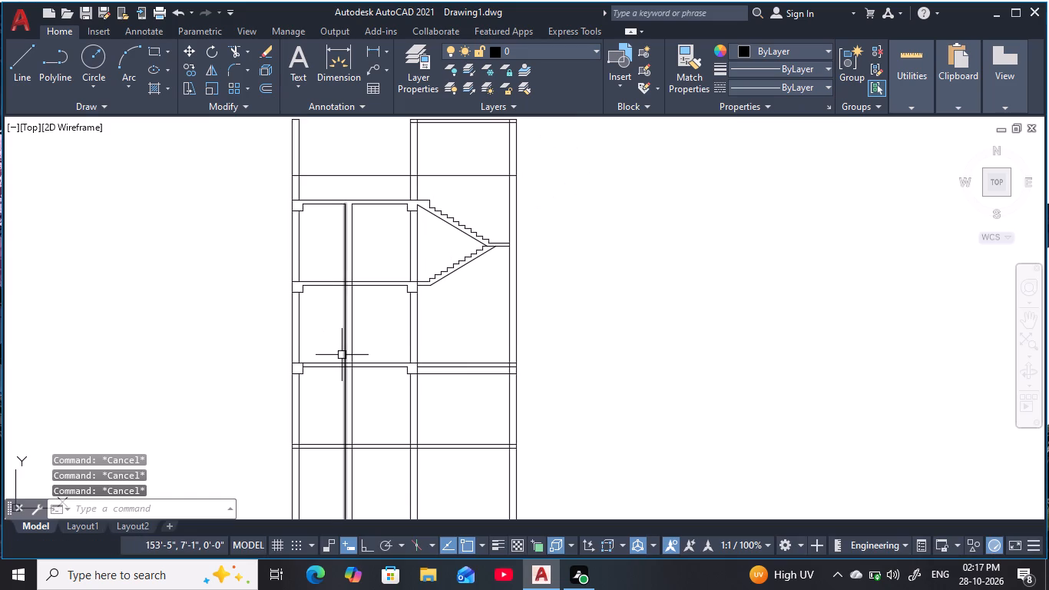
pyautogui.press('Escape')
pyautogui.press('Escape')
pyautogui.press('Escape')
pyautogui.press('Escape')
pyautogui.moveTo(398, 416); pyautogui.dragTo(405, 395, button='middle')
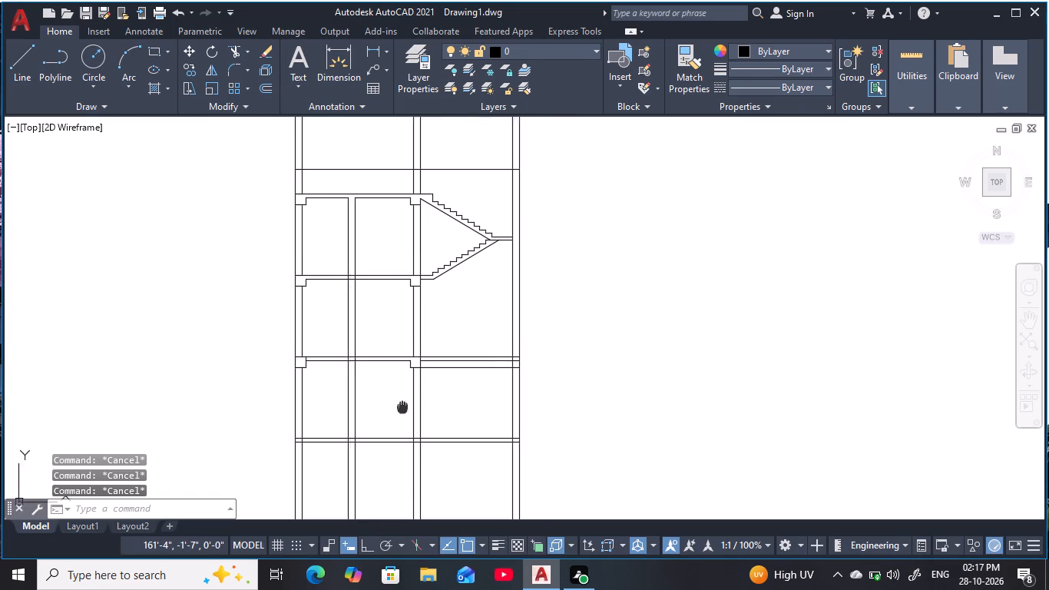
pyautogui.moveTo(405, 395); pyautogui.dragTo(446, 273, button='middle')
pyautogui.scroll(2, 440, 283)
pyautogui.moveTo(440, 286); pyautogui.dragTo(458, 373, button='middle')
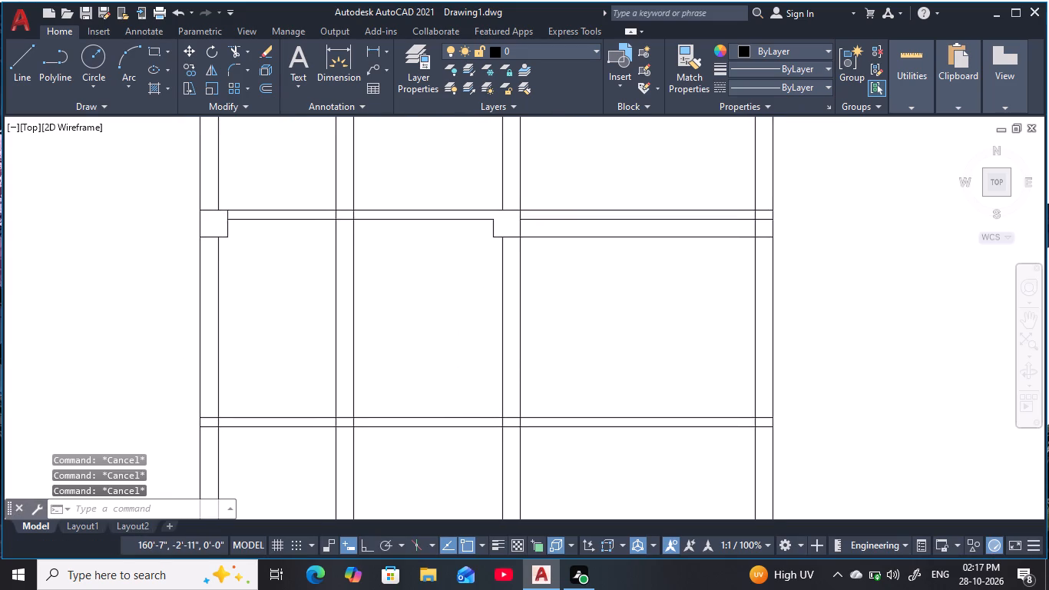
pyautogui.moveTo(458, 373); pyautogui.dragTo(481, 434, button='middle')
pyautogui.moveTo(364, 356); pyautogui.dragTo(380, 411, button='middle')
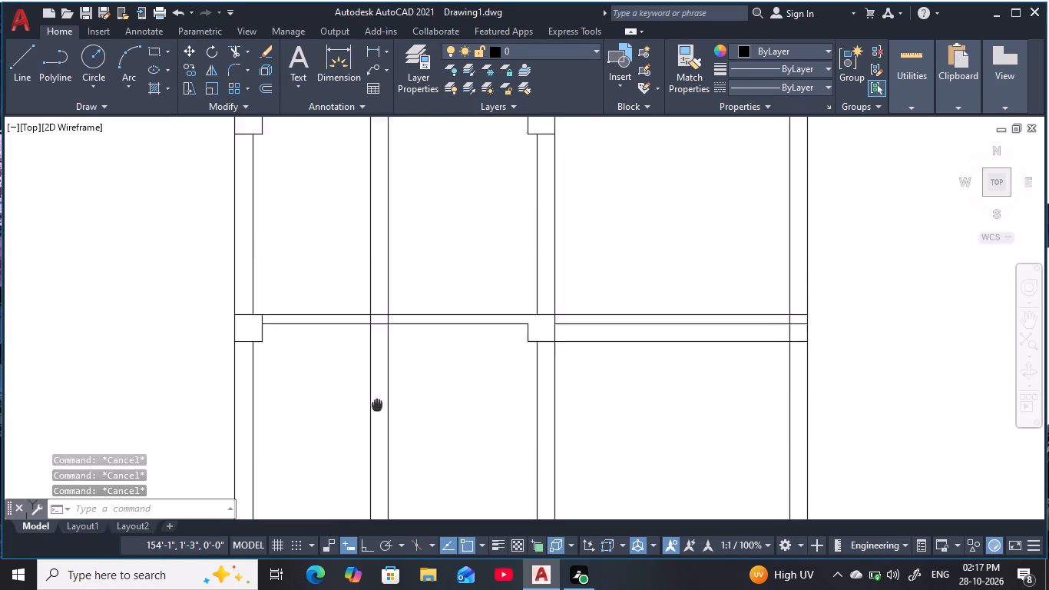
pyautogui.moveTo(380, 411); pyautogui.dragTo(387, 421, button='middle')
pyautogui.scroll(3, 266, 342)
pyautogui.press('Escape')
pyautogui.write('TR')
pyautogui.press('space')
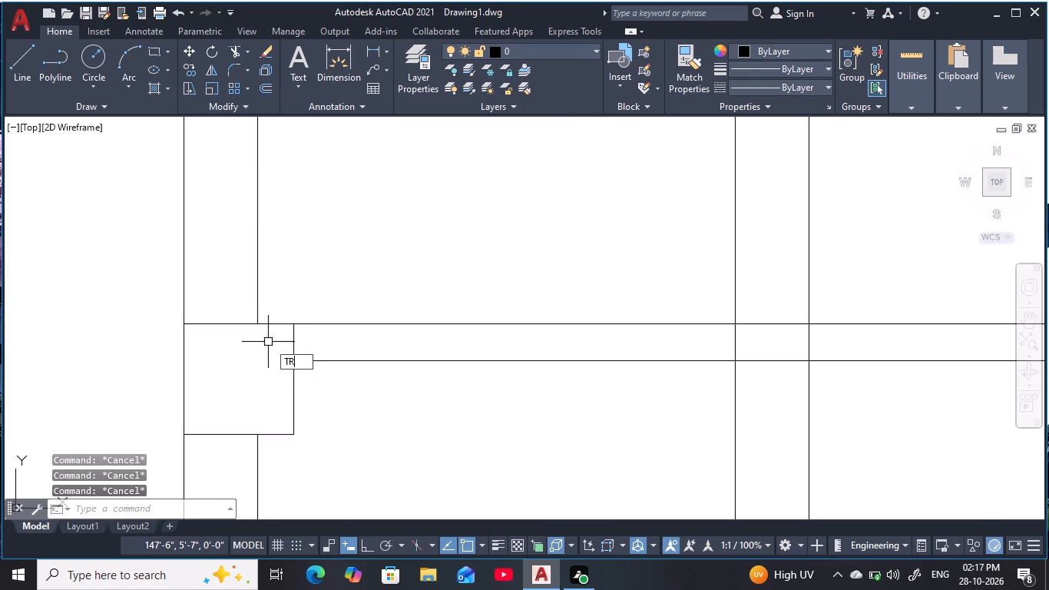
pyautogui.moveTo(303, 343); pyautogui.dragTo(276, 349)
pyautogui.scroll(-4, 371, 360)
pyautogui.scroll(-1, 487, 414)
pyautogui.moveTo(487, 415); pyautogui.dragTo(484, 413, button='middle')
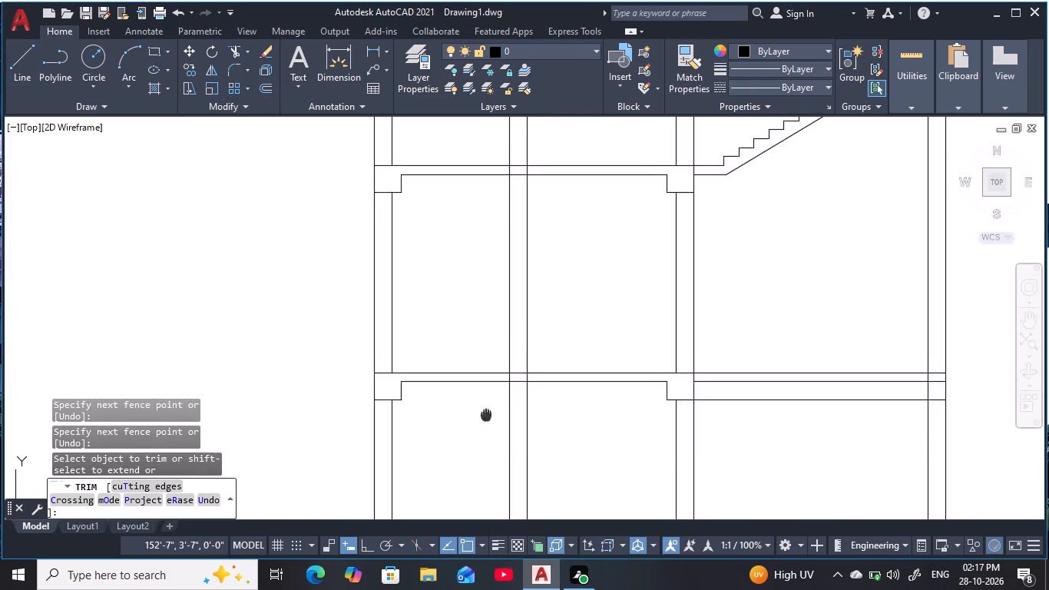
pyautogui.moveTo(484, 413); pyautogui.dragTo(362, 332, button='middle')
pyautogui.scroll(-1, 459, 352)
pyautogui.moveTo(462, 353); pyautogui.dragTo(419, 324, button='middle')
pyautogui.scroll(-1, 419, 324)
pyautogui.moveTo(419, 324); pyautogui.dragTo(422, 383, button='middle')
pyautogui.press('Escape')
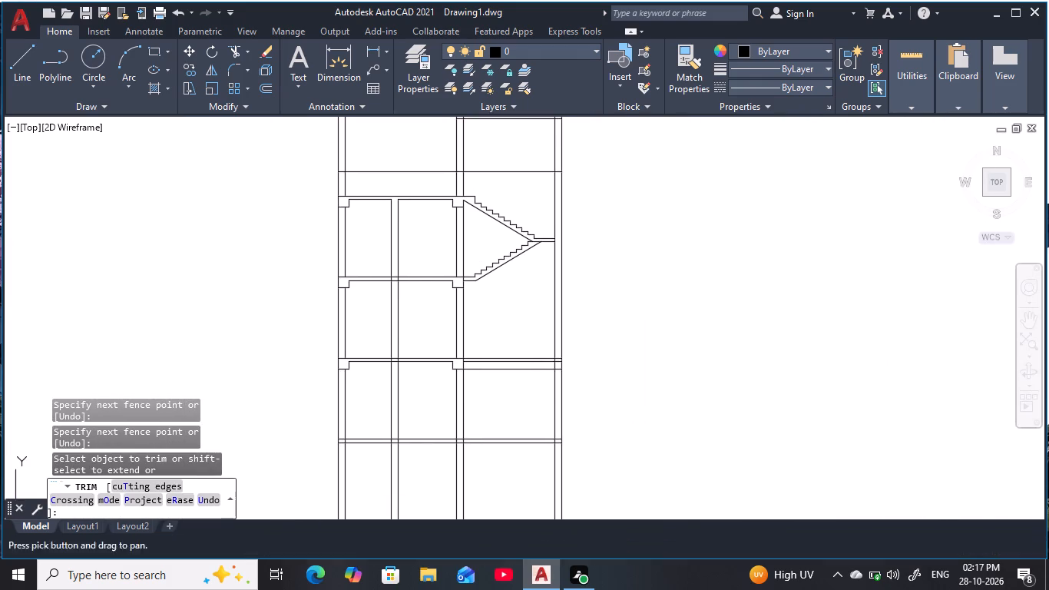
pyautogui.press('Escape')
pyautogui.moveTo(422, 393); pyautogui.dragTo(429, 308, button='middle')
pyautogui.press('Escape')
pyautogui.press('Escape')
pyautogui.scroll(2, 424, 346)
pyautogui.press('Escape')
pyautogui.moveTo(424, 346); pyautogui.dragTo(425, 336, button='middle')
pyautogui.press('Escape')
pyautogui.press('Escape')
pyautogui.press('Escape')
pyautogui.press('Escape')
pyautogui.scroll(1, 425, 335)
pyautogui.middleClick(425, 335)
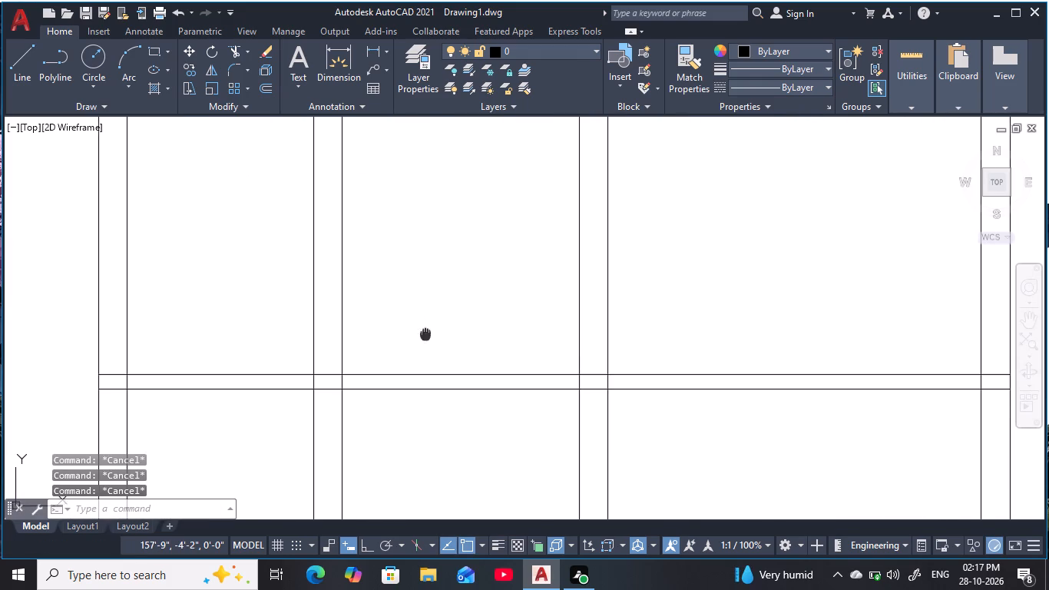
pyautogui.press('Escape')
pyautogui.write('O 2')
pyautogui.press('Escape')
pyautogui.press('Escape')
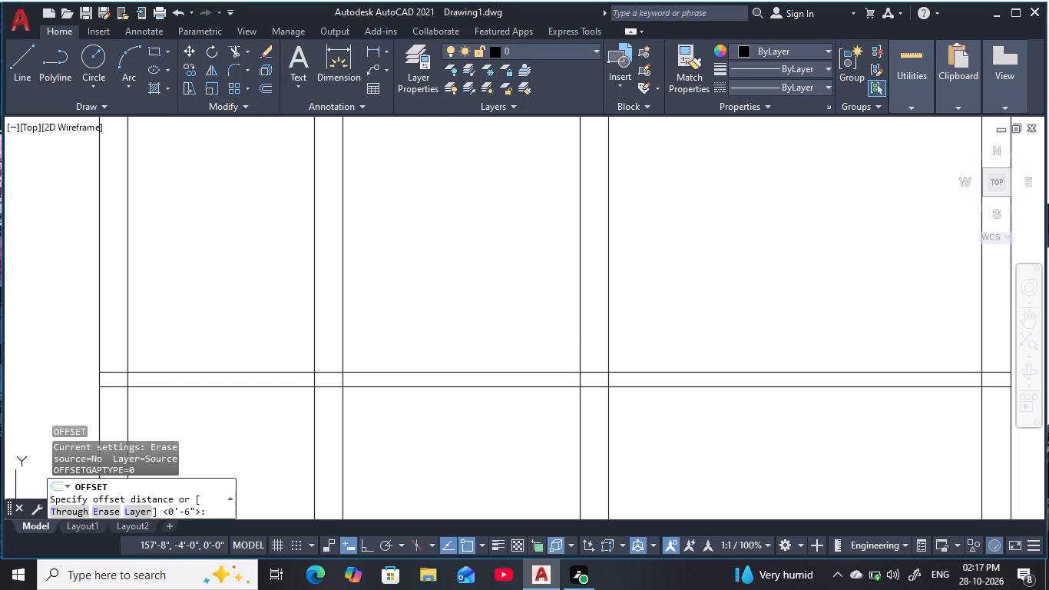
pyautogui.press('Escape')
# Offset the underside line of the next lower floor slab 1' downward.
pyautogui.press('o')
pyautogui.press('space')
pyautogui.press('1')
pyautogui.press("'")
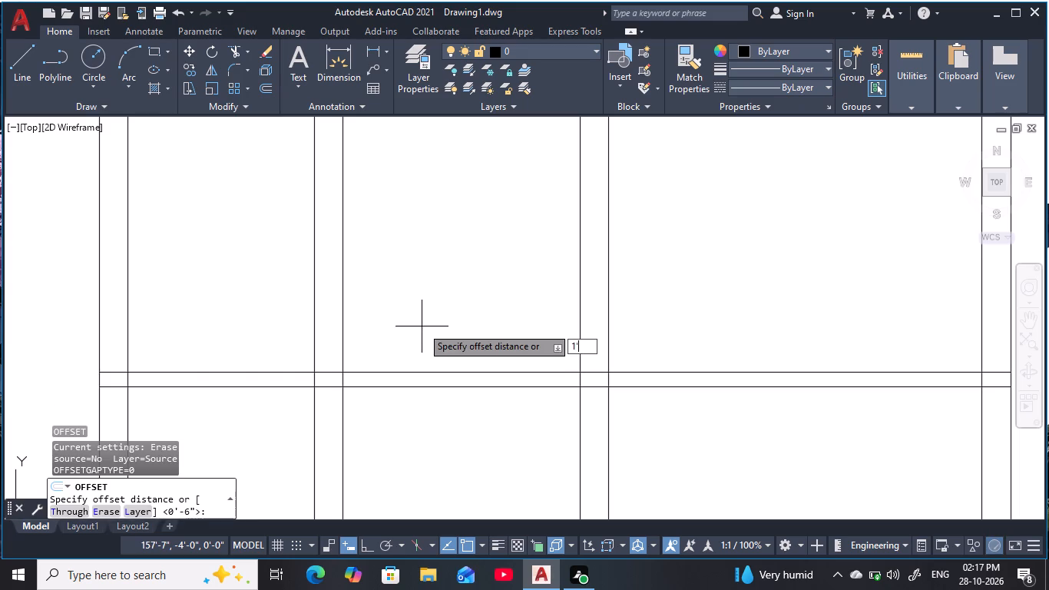
pyautogui.press('space')
pyautogui.click(492, 388)
pyautogui.moveTo(492, 389); pyautogui.dragTo(481, 233, button='middle')
pyautogui.click(496, 317)
pyautogui.press('Escape')
pyautogui.press('Escape')
pyautogui.press('Escape')
# Offset the outer wall's inner line and the staircase-side interior wall's facing line 6" into the room at the lower slab.
pyautogui.press('o')
pyautogui.press('space')
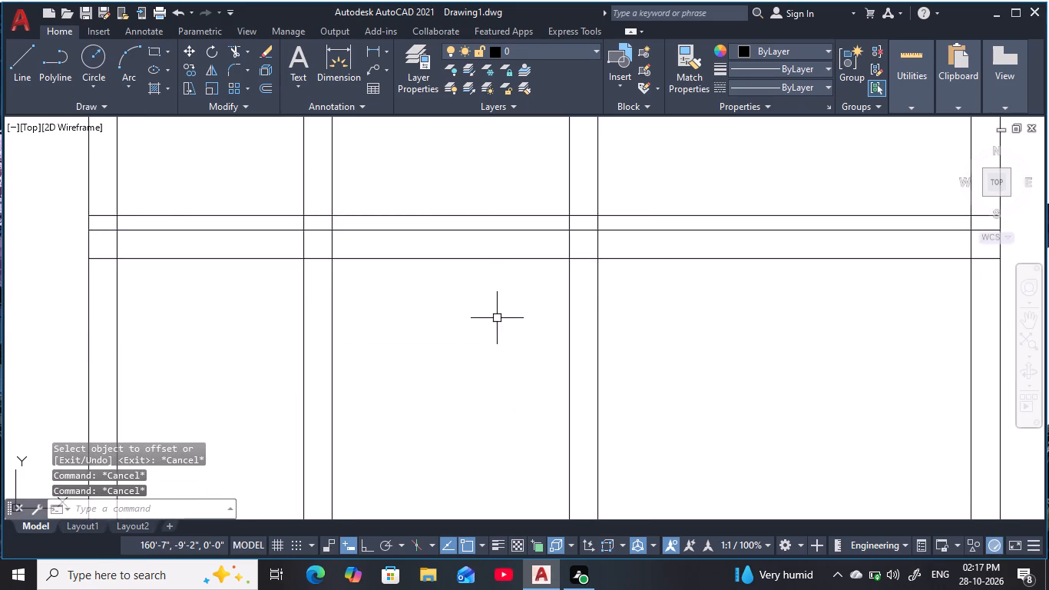
pyautogui.write('6')
pyautogui.press('space')
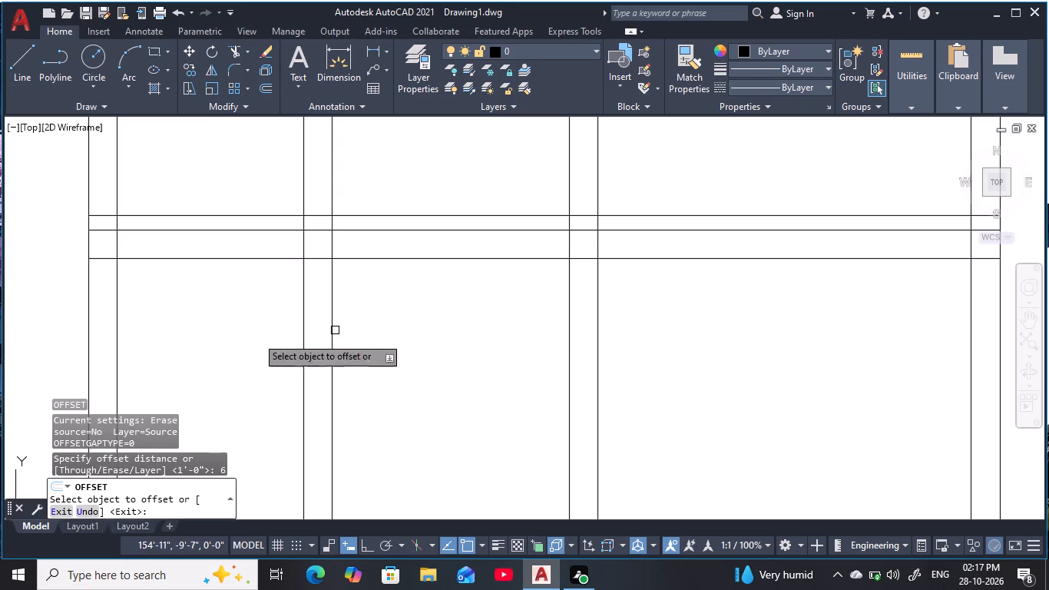
pyautogui.click(114, 333)
pyautogui.click(258, 316)
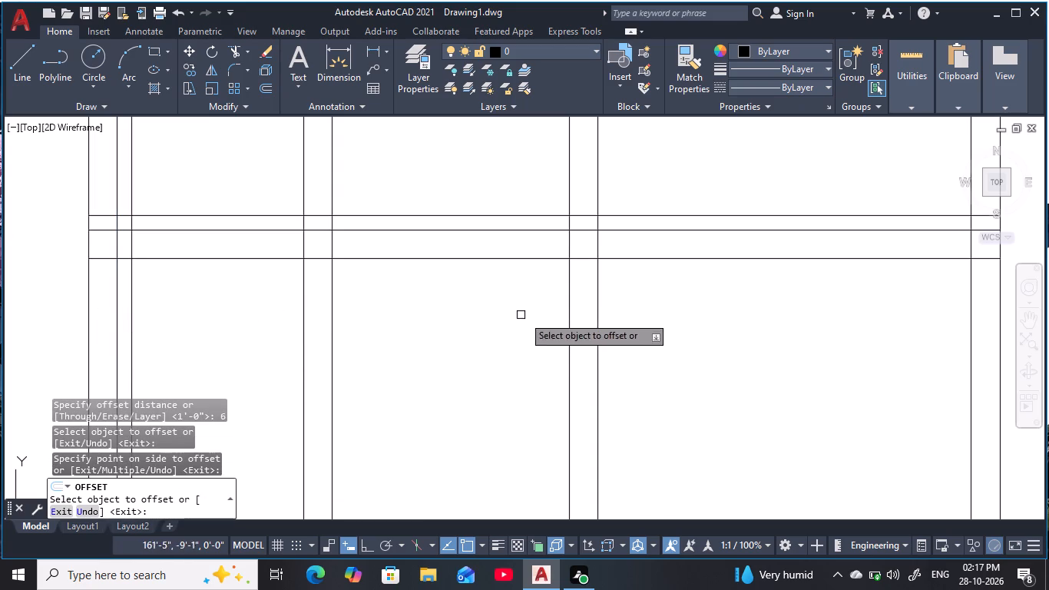
pyautogui.click(568, 351)
pyautogui.click(475, 344)
pyautogui.press('Escape')
pyautogui.moveTo(460, 339); pyautogui.dragTo(520, 349, button='middle')
pyautogui.press('Escape')
pyautogui.press('Escape')
pyautogui.press('Escape')
# Trim the offset line below the outer wall's beam and the wall and slab lines crossing inside that beam at the lower slab.
pyautogui.press('t')
pyautogui.write('R')
pyautogui.press('space')
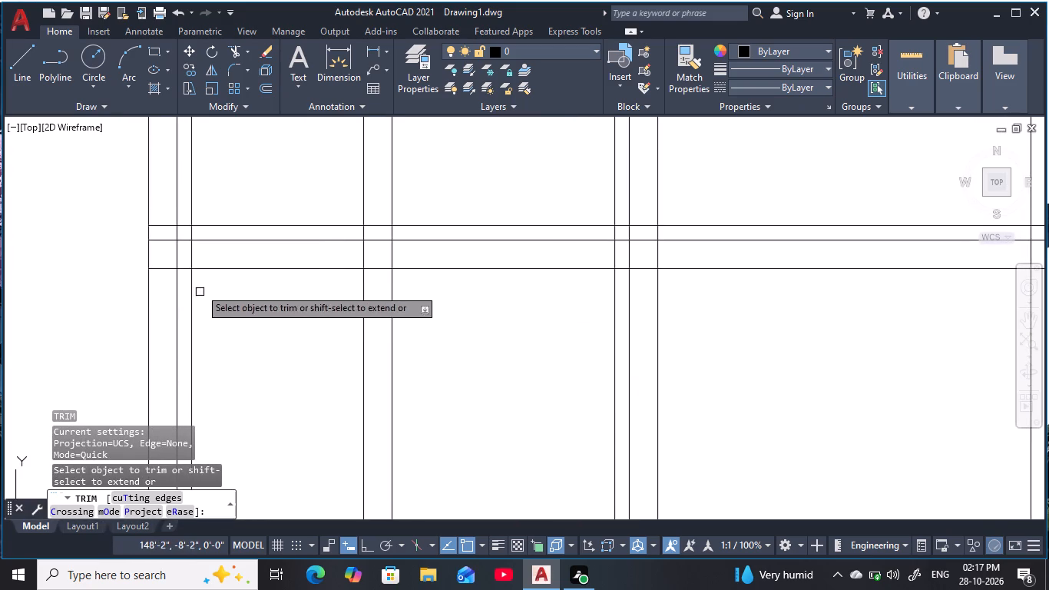
pyautogui.click(177, 252)
pyautogui.click(174, 242)
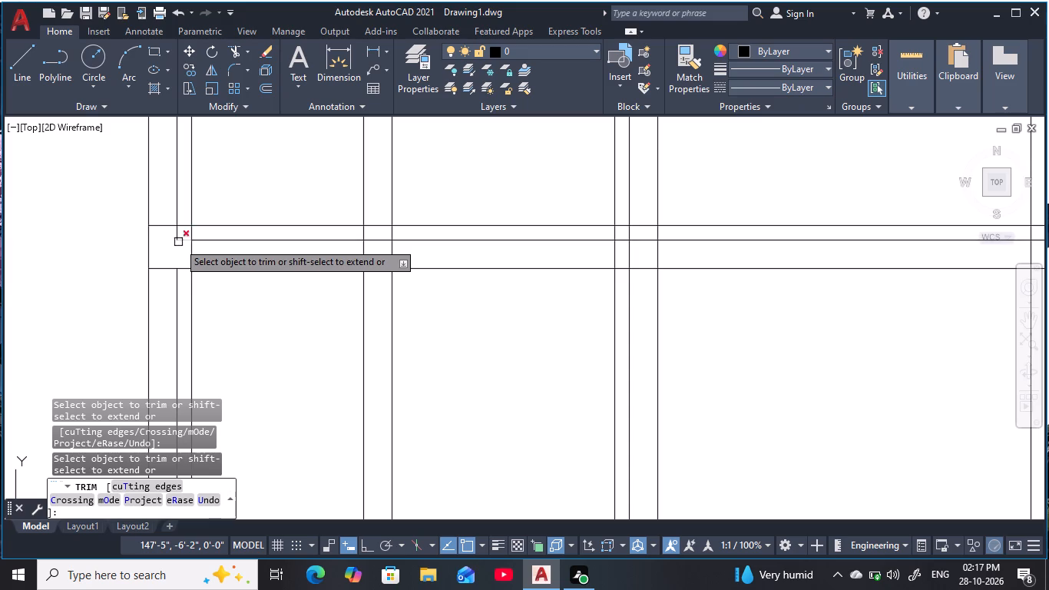
pyautogui.click(178, 242)
pyautogui.click(178, 238)
pyautogui.click(190, 286)
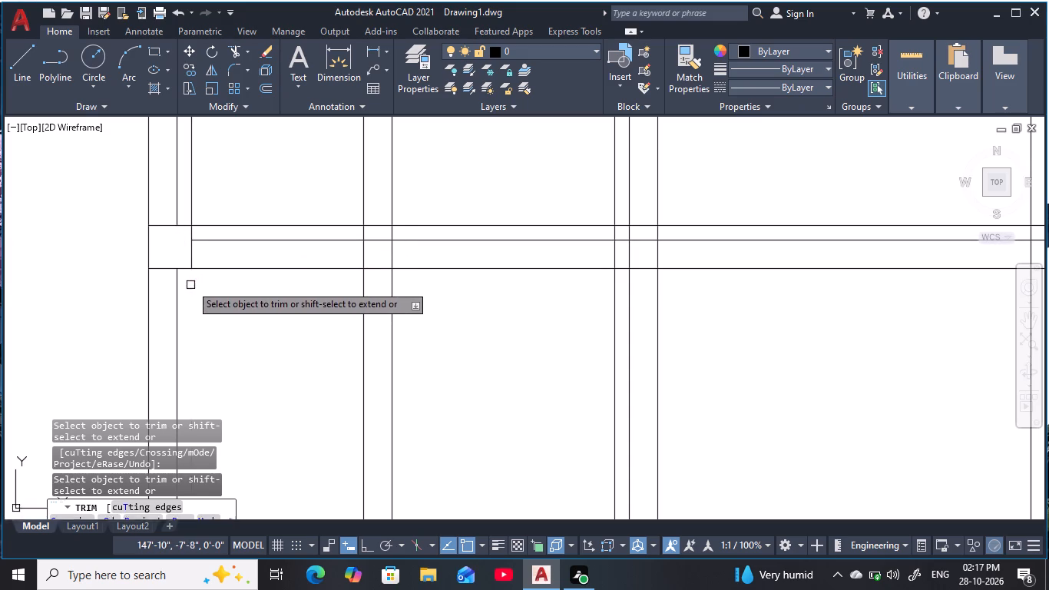
pyautogui.click(191, 234)
# Trim the offset line below the staircase-side interior wall's beam and the wall and slab lines crossing inside it.
pyautogui.moveTo(473, 303); pyautogui.dragTo(395, 318, button='middle')
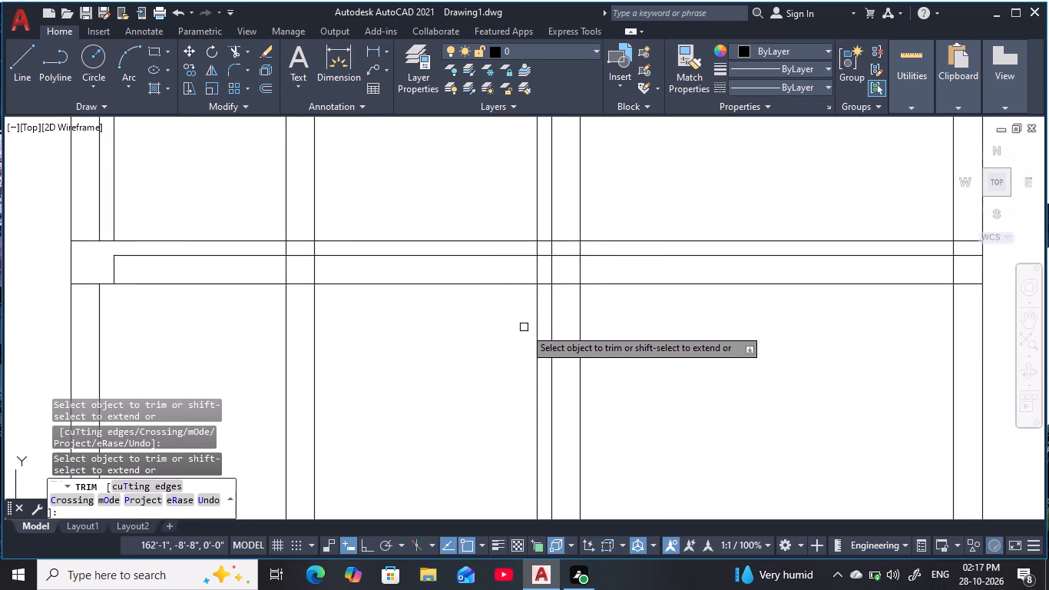
pyautogui.click(532, 336)
pyautogui.click(547, 323)
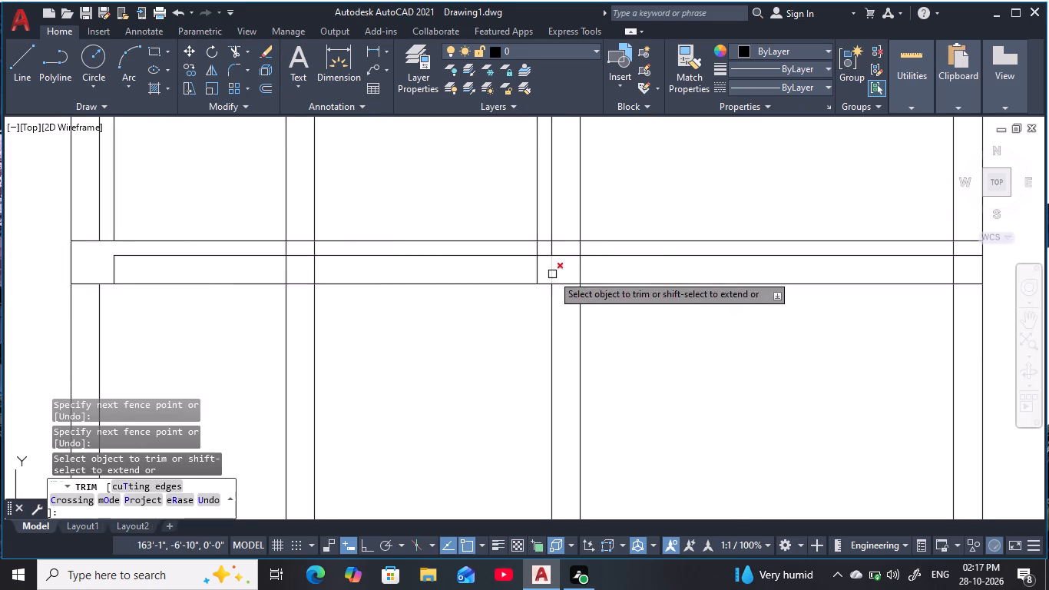
pyautogui.click(552, 273)
pyautogui.click(554, 257)
pyautogui.click(552, 252)
pyautogui.click(552, 252)
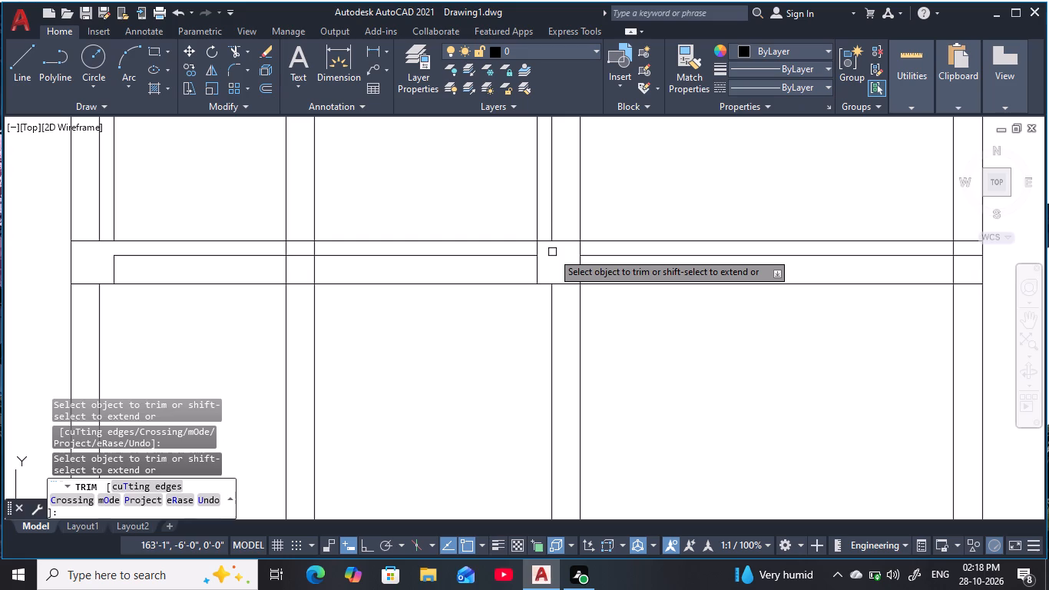
# Trim the interior beam's side line across the slab thickness and both leftover 6" offset lines above the slab.
pyautogui.click(552, 250)
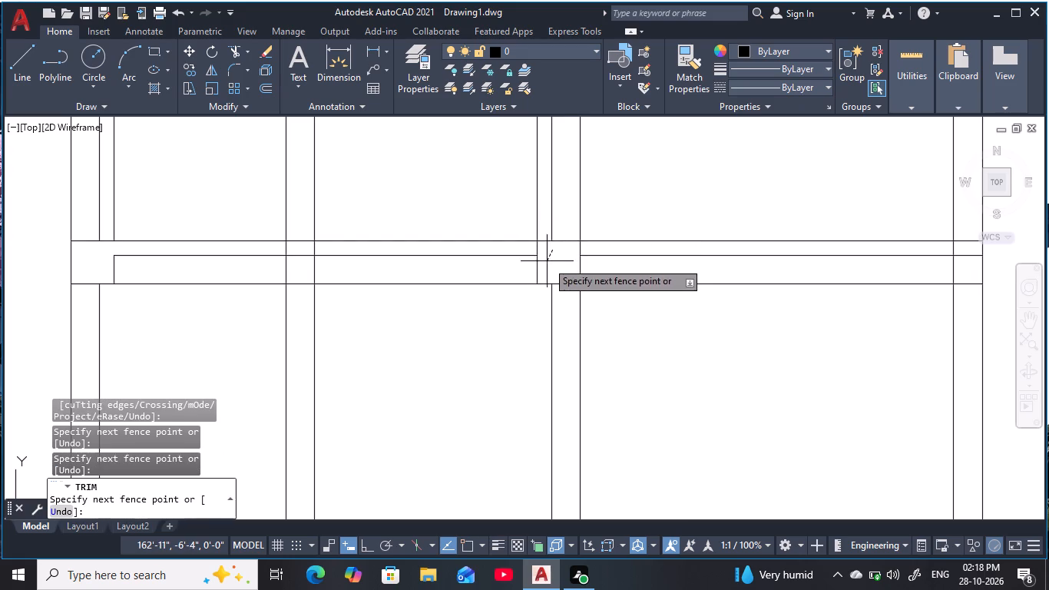
pyautogui.click(528, 250)
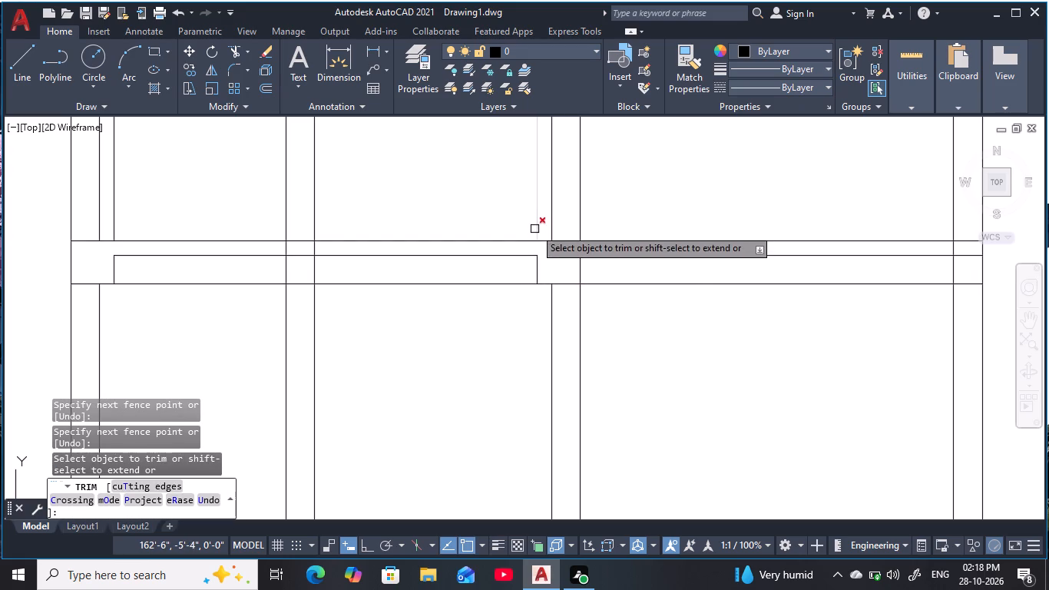
pyautogui.click(534, 228)
pyautogui.moveTo(144, 297); pyautogui.dragTo(199, 312, button='middle')
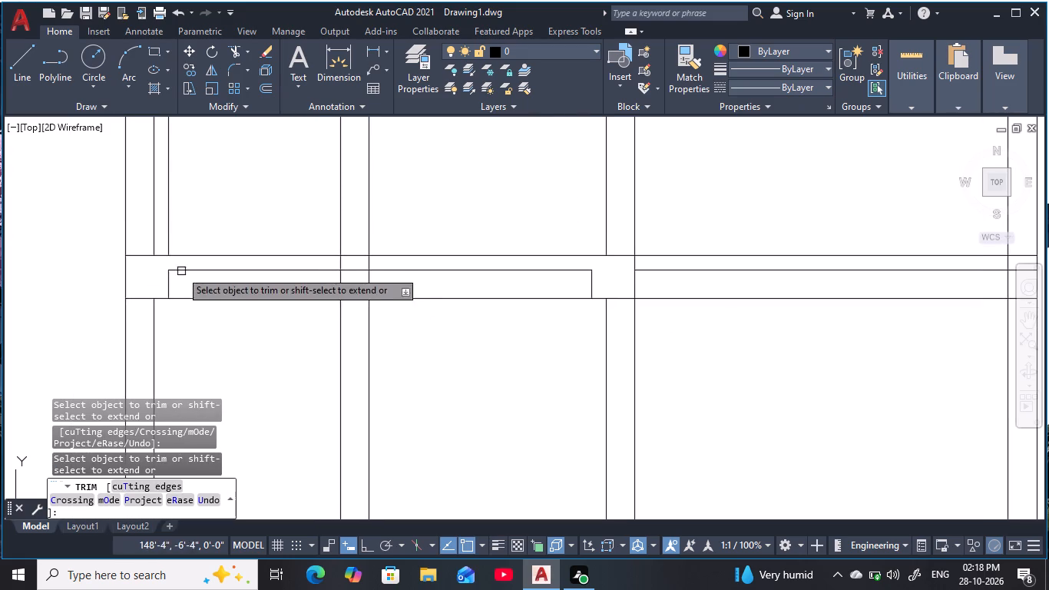
pyautogui.click(168, 245)
# Trim the 1' drop line between the outer beam and the staircase-side interior beam, including the piece across the middle wall.
pyautogui.scroll(-2, 441, 389)
pyautogui.moveTo(446, 388); pyautogui.dragTo(413, 303, button='middle')
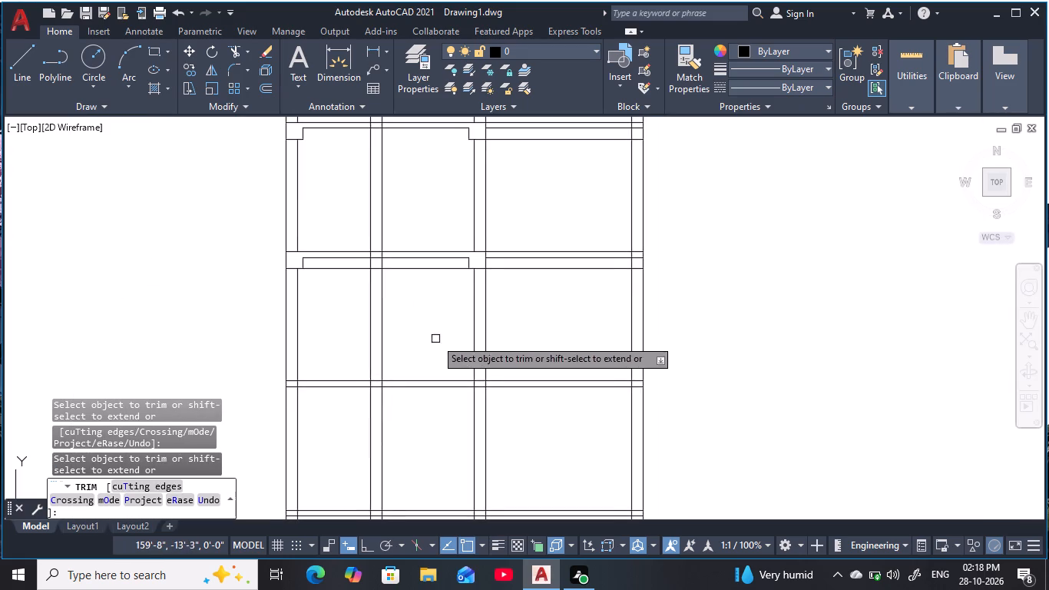
pyautogui.moveTo(435, 339); pyautogui.dragTo(421, 316, button='middle')
pyautogui.click(420, 250)
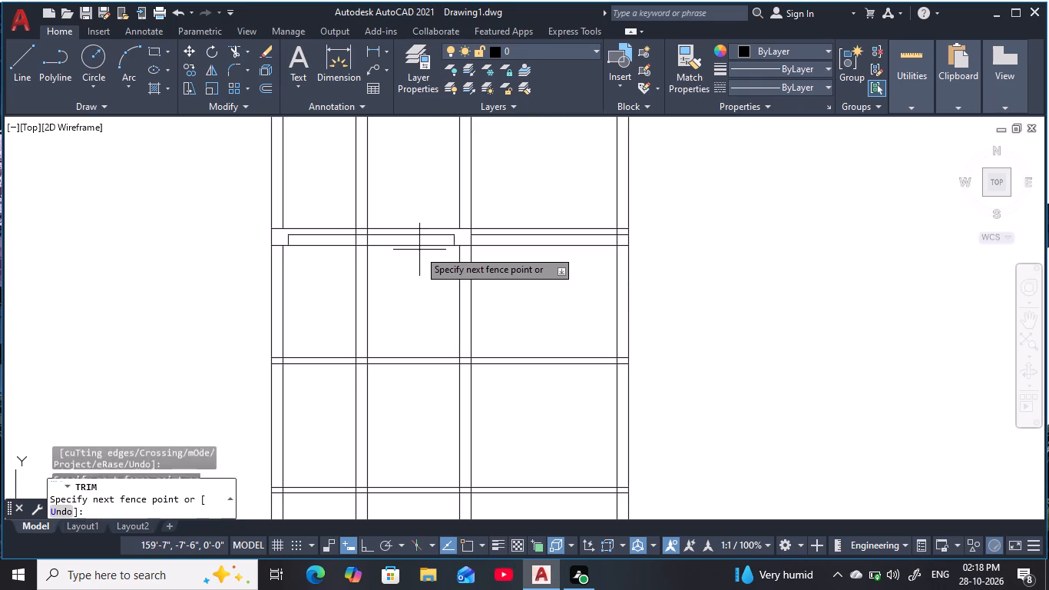
pyautogui.click(415, 246)
pyautogui.click(394, 249)
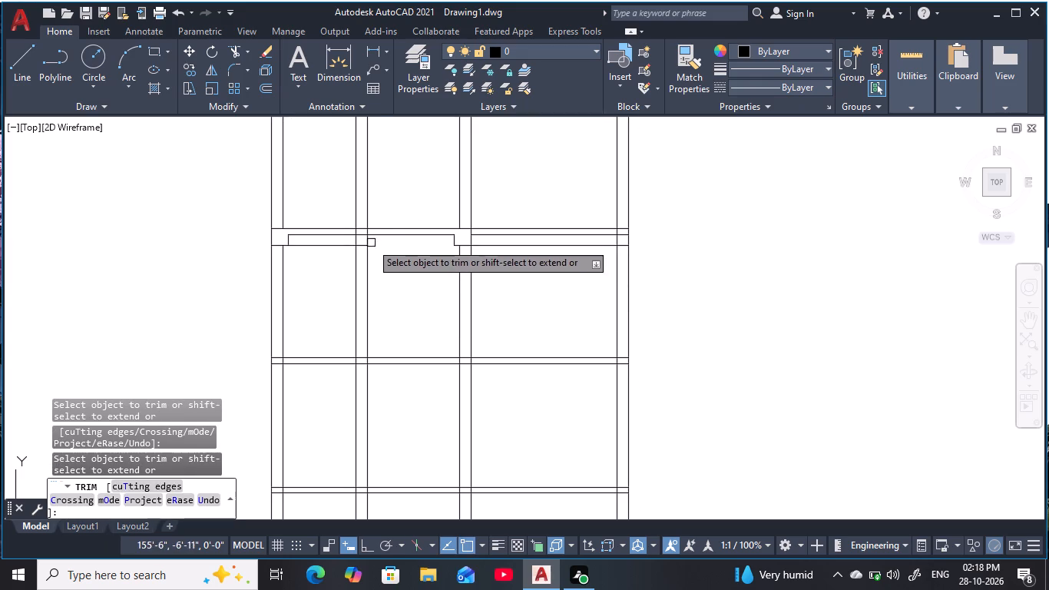
pyautogui.click(343, 244)
pyautogui.scroll(2, 361, 242)
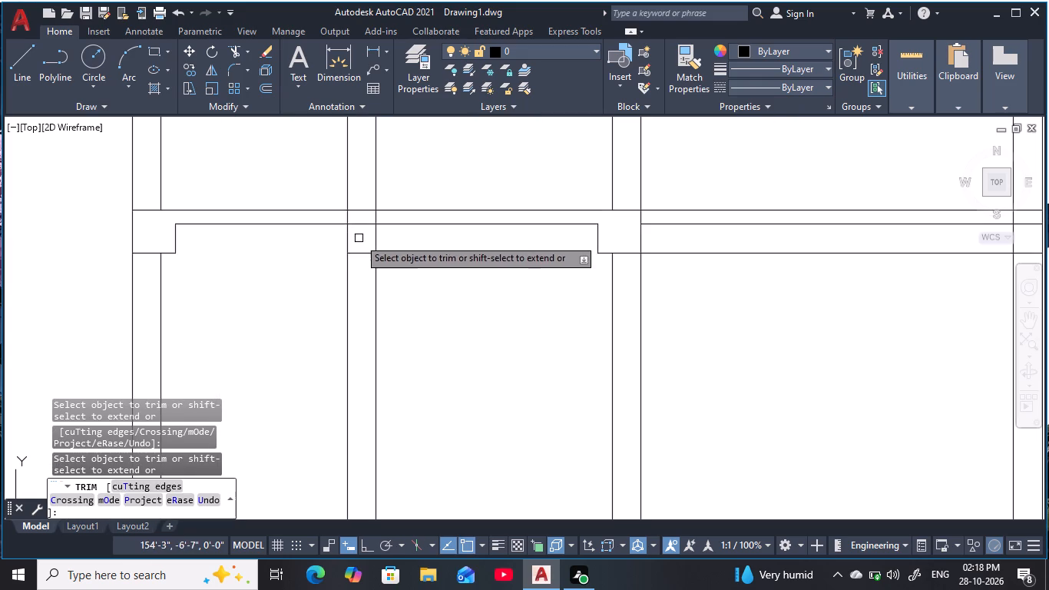
pyautogui.click(352, 250)
pyautogui.scroll(-3, 465, 320)
pyautogui.moveTo(464, 323); pyautogui.dragTo(432, 306, button='middle')
pyautogui.press('Escape')
pyautogui.press('Escape')
pyautogui.press('Escape')
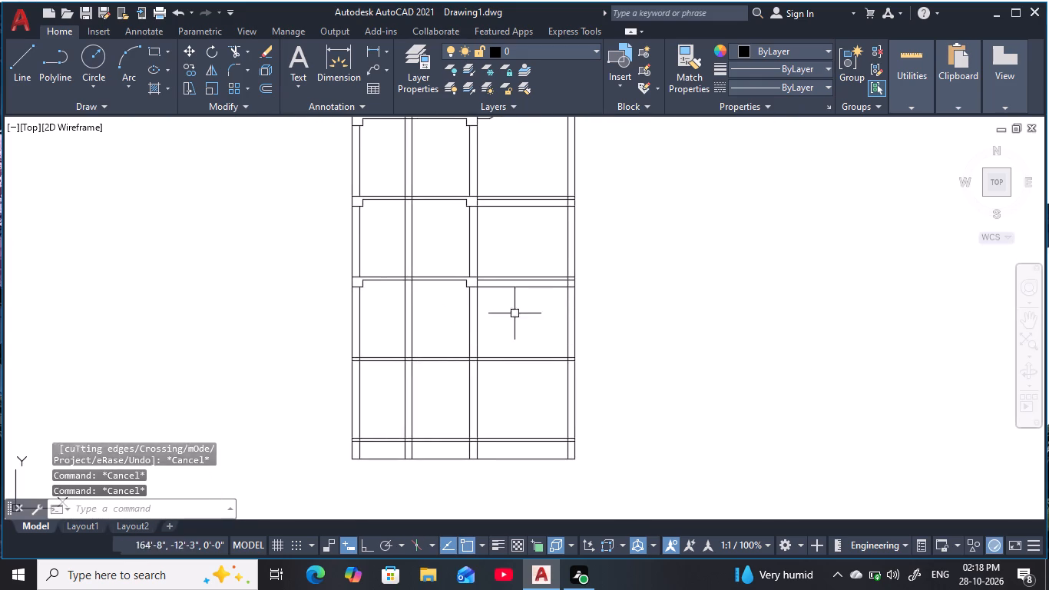
pyautogui.press('Escape')
pyautogui.press('Escape')
# Trim the 1' drop line across the staircase bay at the same floor, between the interior wall and the far outer wall.
pyautogui.click(537, 291)
pyautogui.press('Escape')
pyautogui.press('Escape')
pyautogui.middleClick(522, 323)
pyautogui.scroll(3, 523, 322)
pyautogui.moveTo(523, 322); pyautogui.dragTo(518, 398, button='middle')
pyautogui.scroll(1, 518, 398)
pyautogui.press('Escape')
pyautogui.press('Escape')
pyautogui.write('TR')
pyautogui.press('space')
pyautogui.click(494, 199)
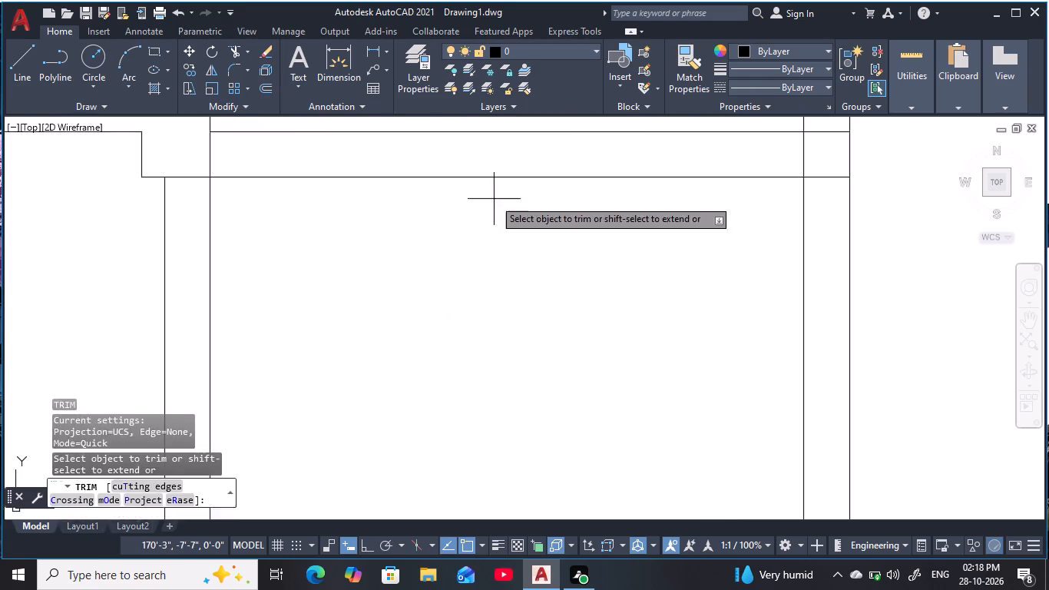
pyautogui.click(452, 161)
pyautogui.scroll(-5, 525, 267)
pyautogui.moveTo(521, 292); pyautogui.dragTo(576, 344, button='middle')
pyautogui.press('Escape')
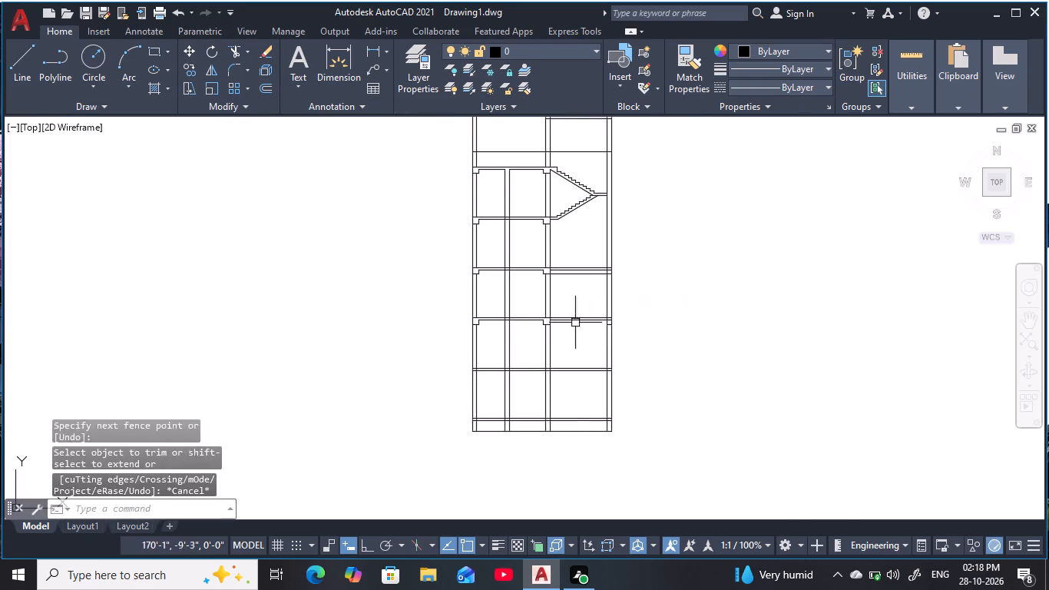
pyautogui.press('Escape')
pyautogui.press('Escape')
# Offset the staircase-side interior wall's facing line and the outer wall's inner line 6" into the room at the next lower slab.
pyautogui.moveTo(571, 309); pyautogui.dragTo(544, 343, button='middle')
pyautogui.press('Escape')
pyautogui.scroll(2, 488, 374)
pyautogui.moveTo(488, 373); pyautogui.dragTo(493, 363, button='middle')
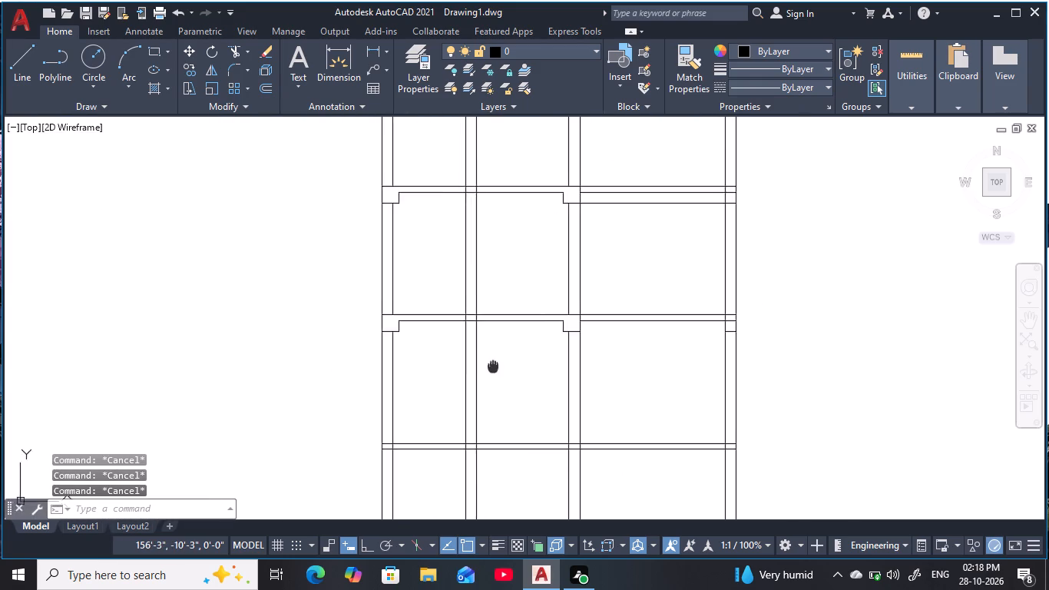
pyautogui.moveTo(493, 363); pyautogui.dragTo(500, 319, button='middle')
pyautogui.press('Escape')
pyautogui.press('Escape')
pyautogui.press('Escape')
pyautogui.scroll(1, 509, 338)
pyautogui.moveTo(509, 339); pyautogui.dragTo(464, 300, button='middle')
pyautogui.press('Escape')
pyautogui.scroll(1, 473, 310)
pyautogui.press('Escape')
pyautogui.moveTo(478, 336); pyautogui.dragTo(472, 225, button='middle')
pyautogui.press('Escape')
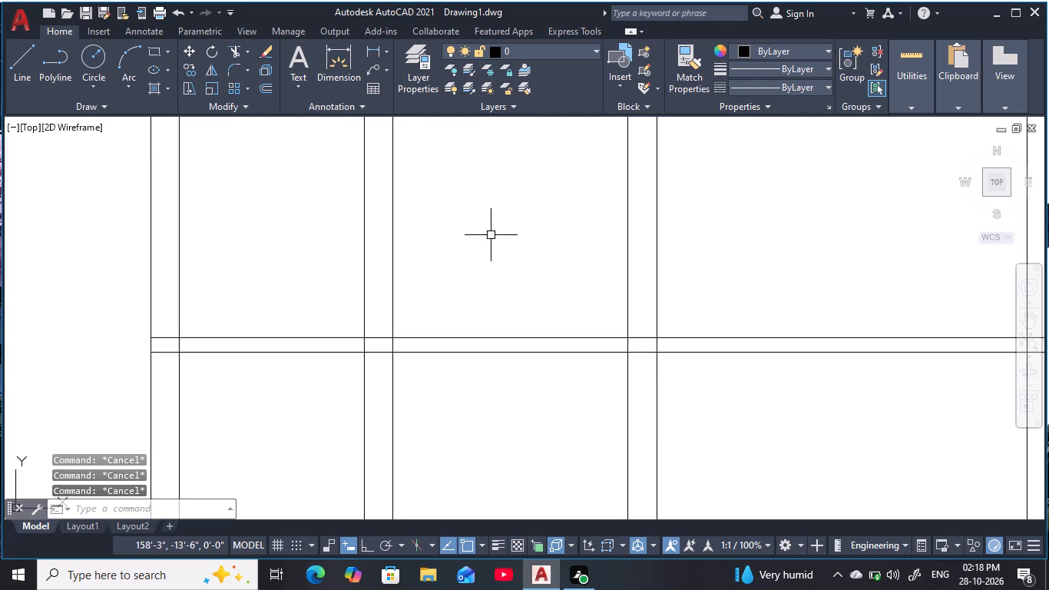
pyautogui.write('O')
pyautogui.press('space')
pyautogui.press('6')
pyautogui.press('space')
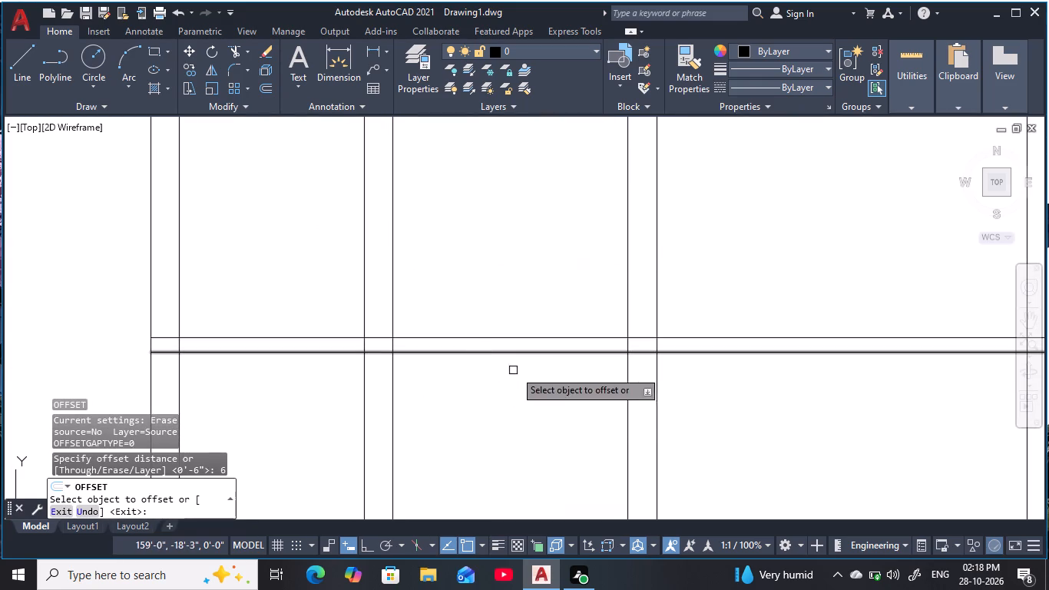
pyautogui.click(625, 413)
pyautogui.click(534, 416)
pyautogui.moveTo(533, 416); pyautogui.dragTo(793, 368, button='middle')
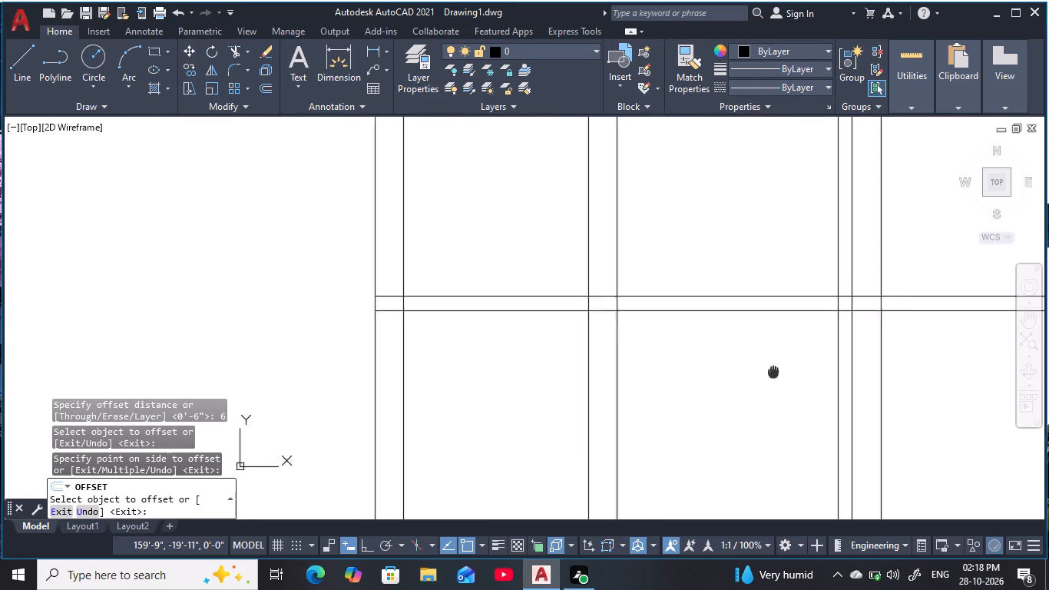
pyautogui.moveTo(793, 368); pyautogui.dragTo(773, 372, button='middle')
pyautogui.click(419, 363)
pyautogui.click(505, 360)
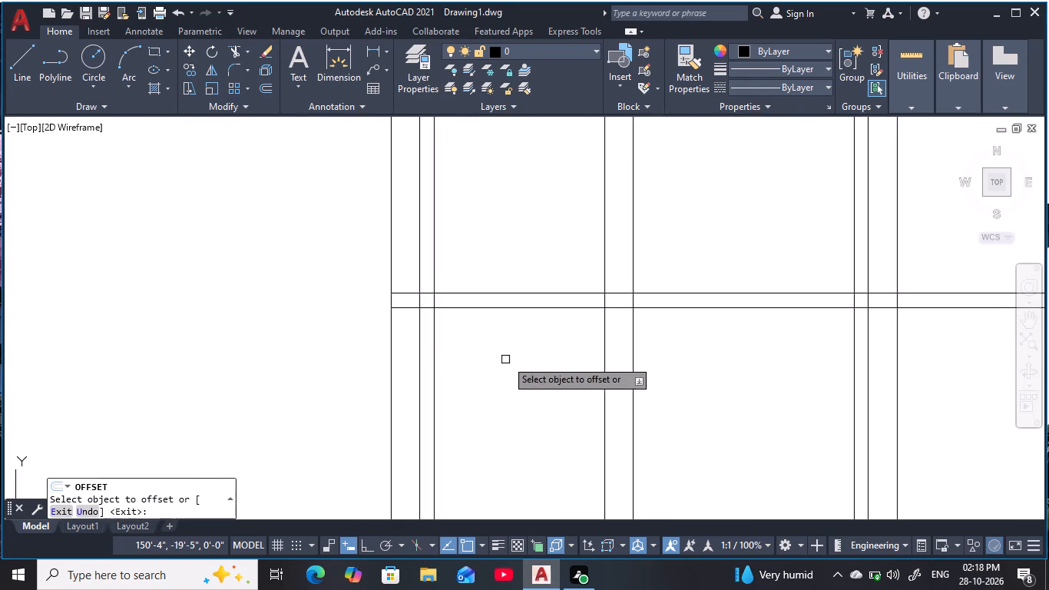
# Offset the underside line of this floor slab 1' downward.
pyautogui.moveTo(504, 361); pyautogui.dragTo(368, 345, button='middle')
pyautogui.press('Escape')
pyautogui.press('Escape')
pyautogui.press('Escape')
pyautogui.press('Escape')
pyautogui.press('o')
pyautogui.press('space')
pyautogui.write("1'")
pyautogui.press('space')
pyautogui.click(413, 293)
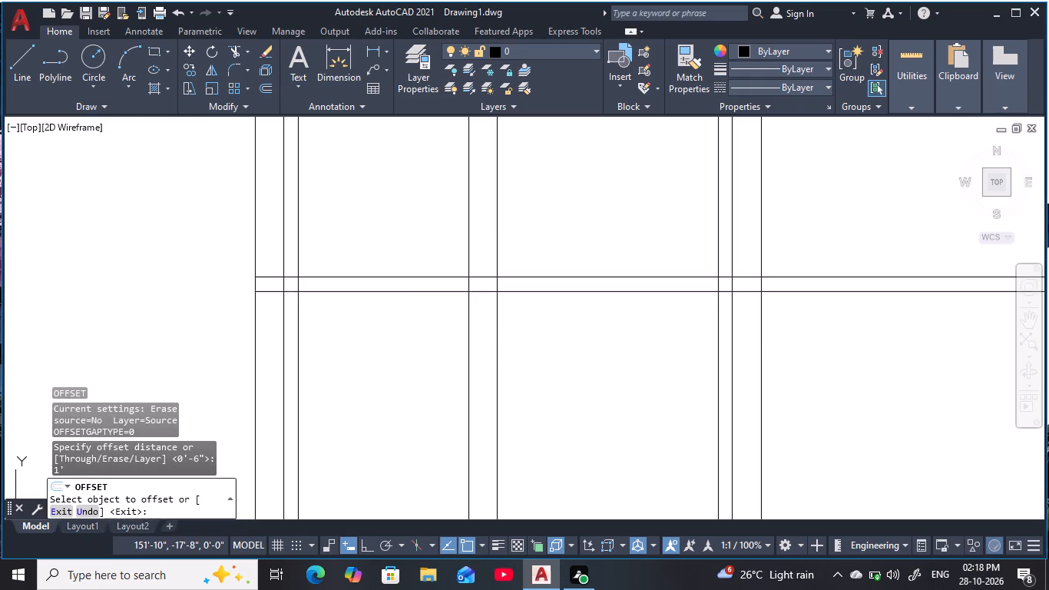
pyautogui.click(409, 380)
pyautogui.press('Escape')
# Trim the excess offset, wall and slab lines at the outer wall's beam, plus the drop line running from it to the middle wall.
pyautogui.moveTo(409, 380); pyautogui.dragTo(369, 346, button='middle')
pyautogui.press('Escape')
pyautogui.press('Escape')
pyautogui.press('Escape')
pyautogui.press('t')
pyautogui.press('r')
pyautogui.press('space')
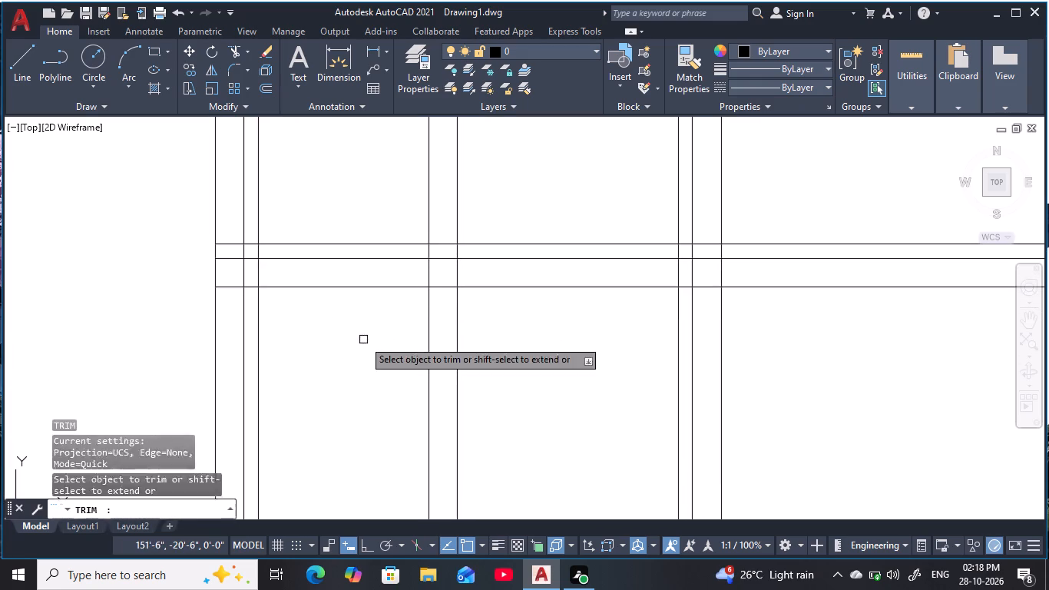
pyautogui.click(261, 317)
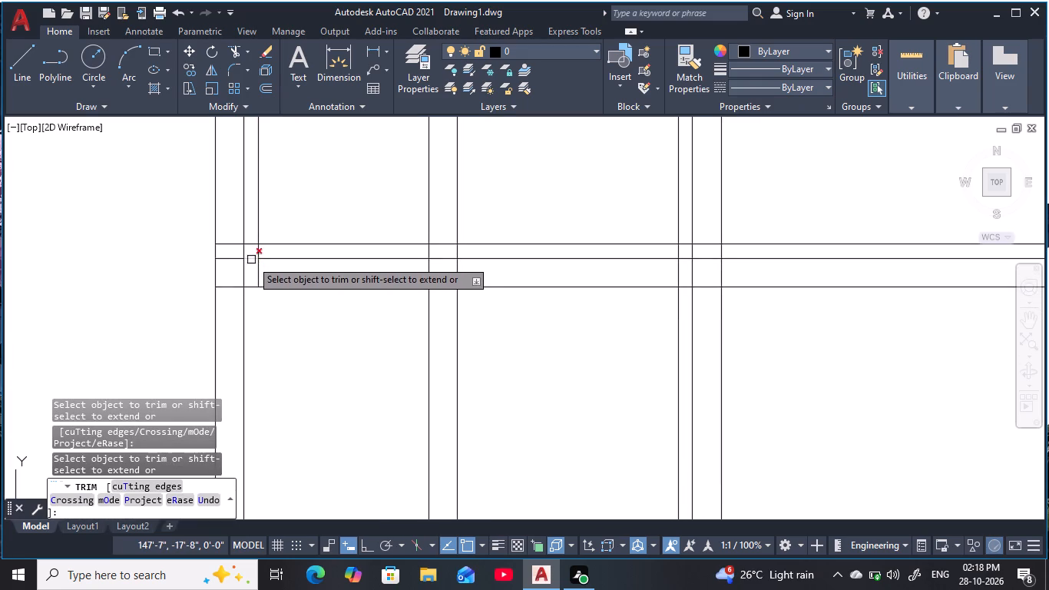
pyautogui.click(251, 260)
pyautogui.click(243, 260)
pyautogui.click(240, 271)
pyautogui.moveTo(353, 323); pyautogui.dragTo(334, 326, button='middle')
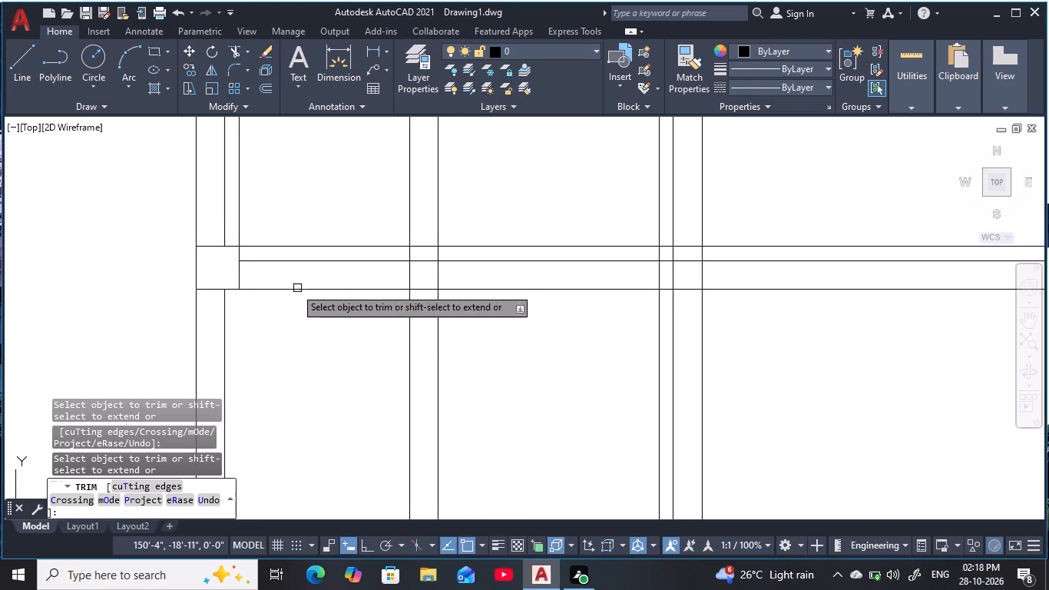
pyautogui.click(268, 287)
# Trim the offset line below the staircase-side interior beam and the wall and slab lines crossing inside that beam.
pyautogui.moveTo(365, 315); pyautogui.dragTo(203, 317, button='middle')
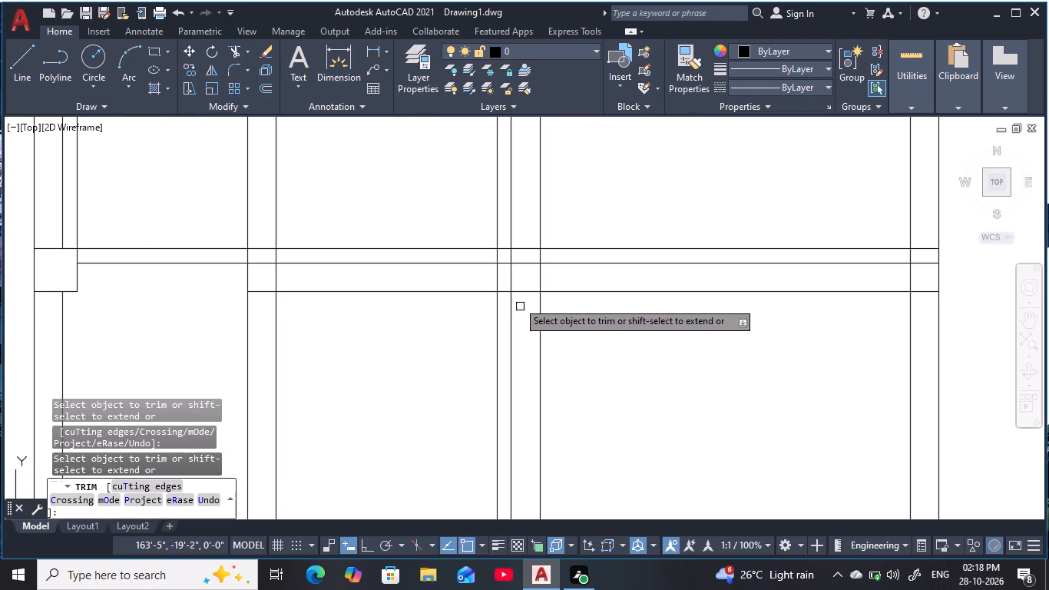
pyautogui.click(494, 326)
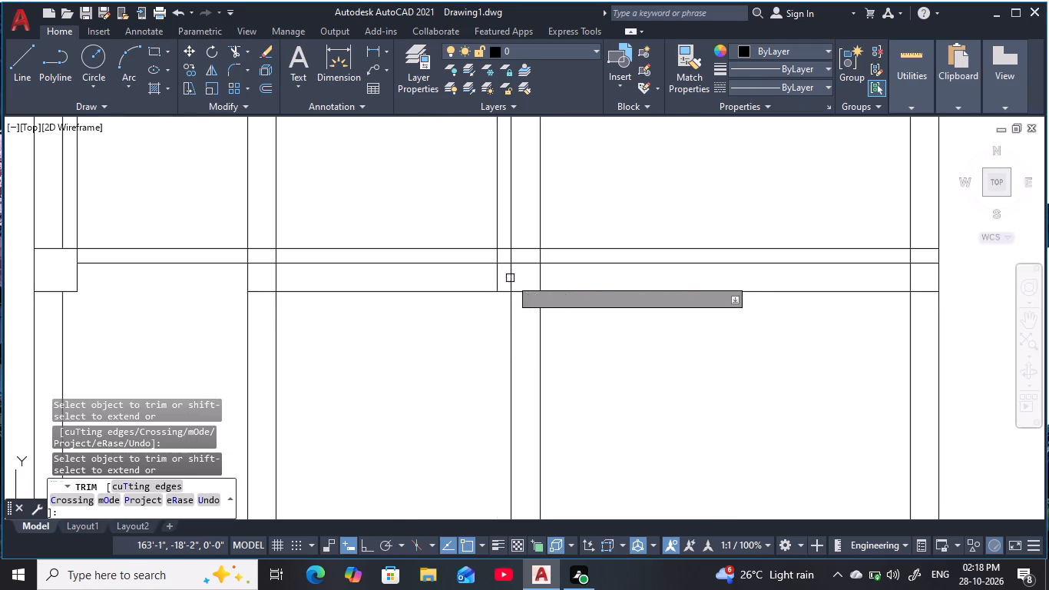
pyautogui.click(510, 278)
pyautogui.click(516, 264)
pyautogui.click(514, 264)
pyautogui.click(512, 263)
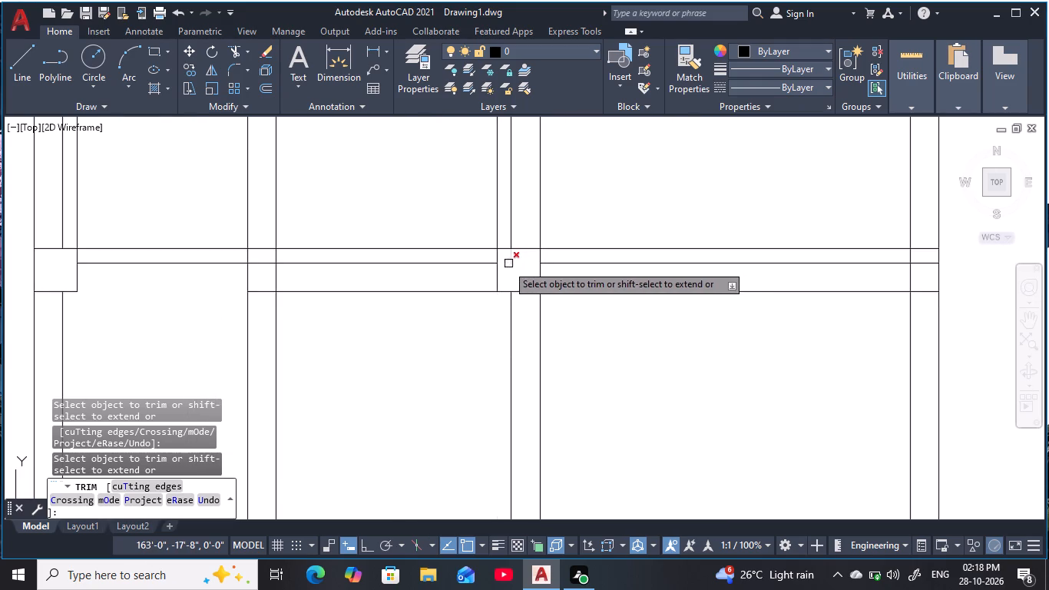
# Trim the remaining 1' drop line from the staircase-side interior beam back across the middle wall.
pyautogui.click(471, 290)
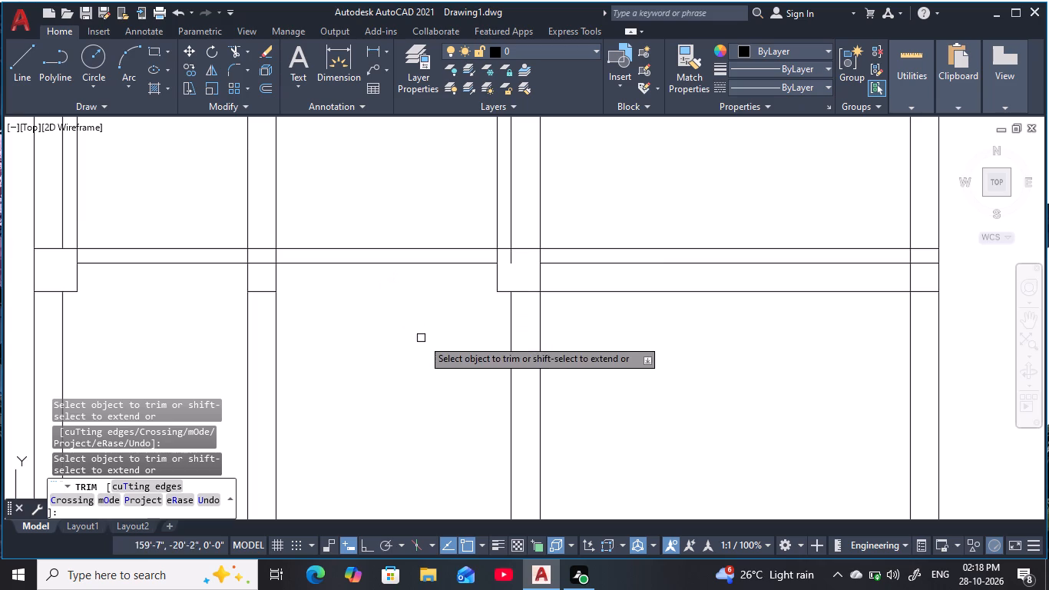
pyautogui.click(264, 293)
# Trim the leftover wall-line stub inside the staircase-side interior beam.
pyautogui.scroll(-1, 372, 363)
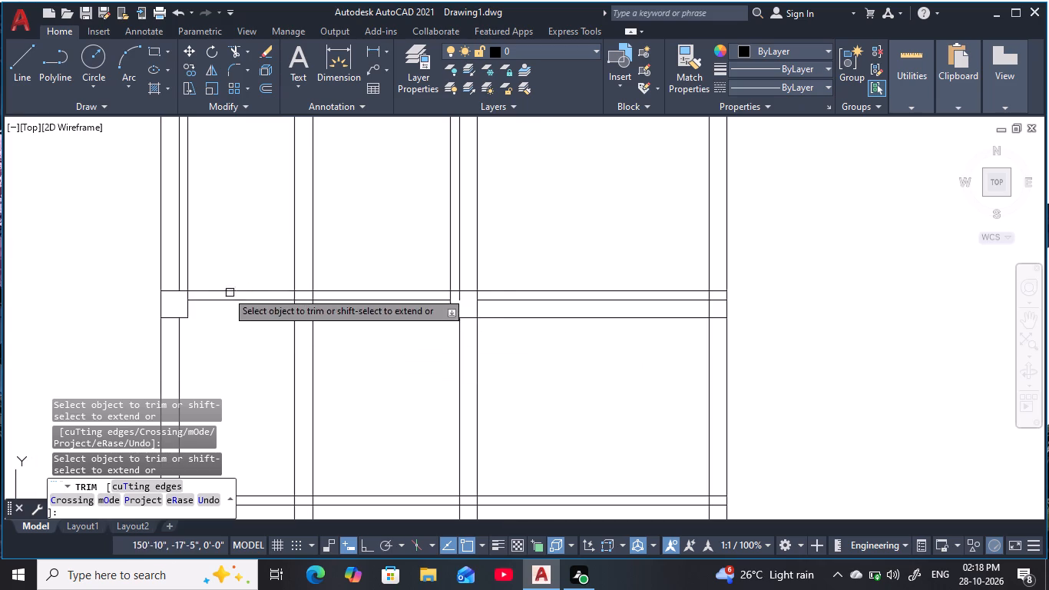
pyautogui.scroll(1, 462, 304)
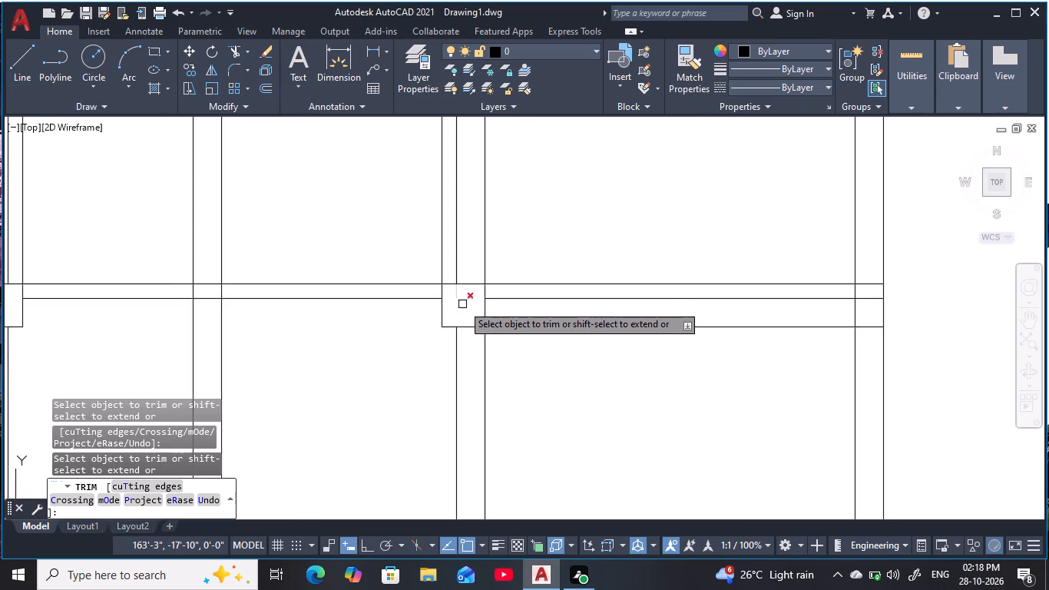
pyautogui.moveTo(462, 304); pyautogui.dragTo(446, 313, button='middle')
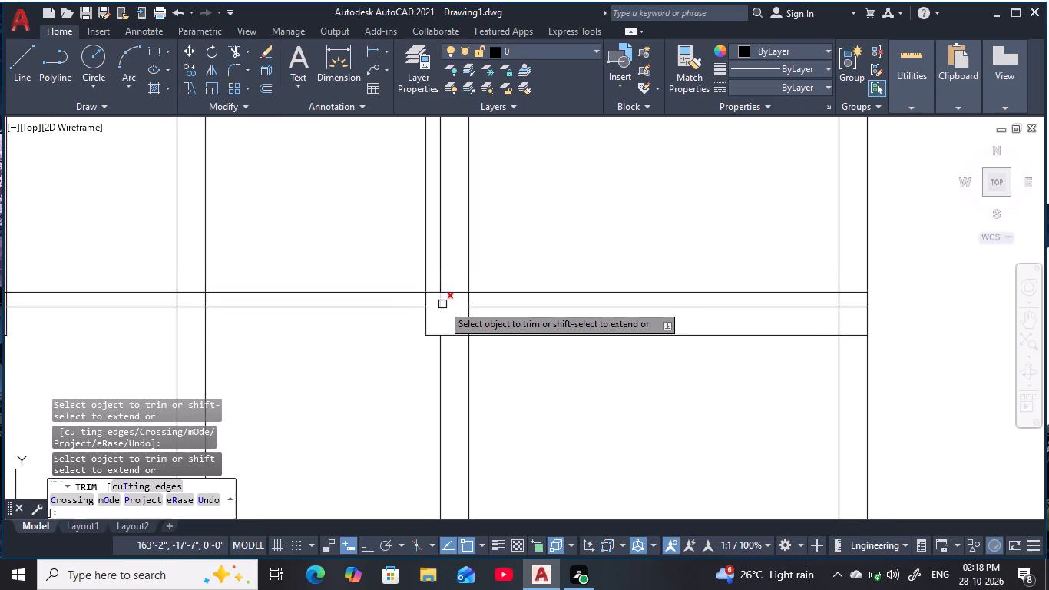
pyautogui.click(442, 304)
# Trim both leftover 6" offset lines above the slab beside the staircase-side interior wall and the outer wall.
pyautogui.moveTo(376, 280); pyautogui.dragTo(474, 319, button='middle')
pyautogui.press('Escape')
pyautogui.press('Escape')
pyautogui.press('Escape')
pyautogui.press('Escape')
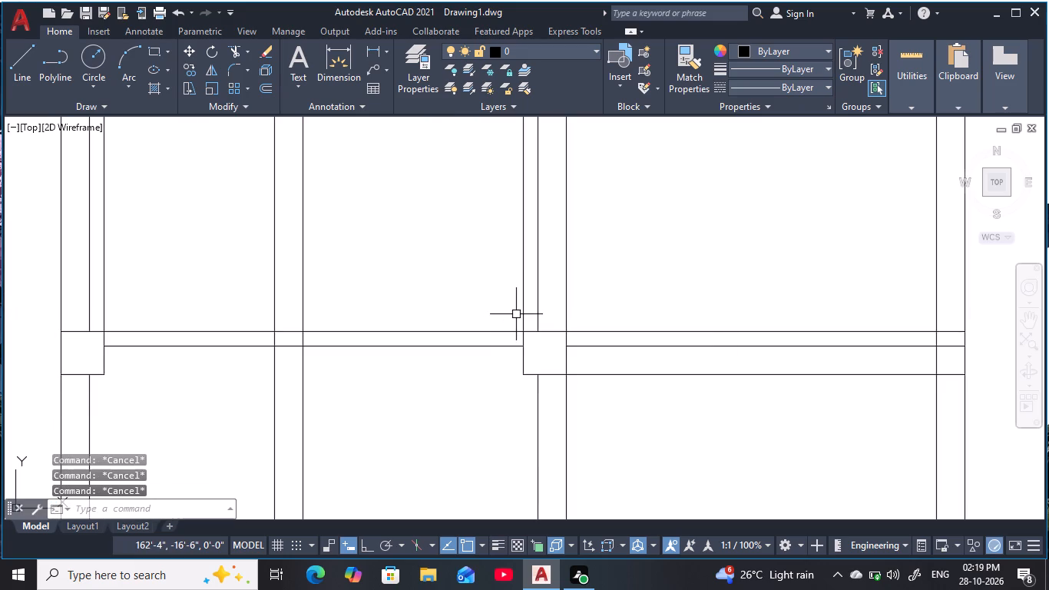
pyautogui.press('t')
pyautogui.write('R')
pyautogui.press('space')
pyautogui.click(524, 313)
pyautogui.moveTo(406, 290); pyautogui.dragTo(564, 333, button='middle')
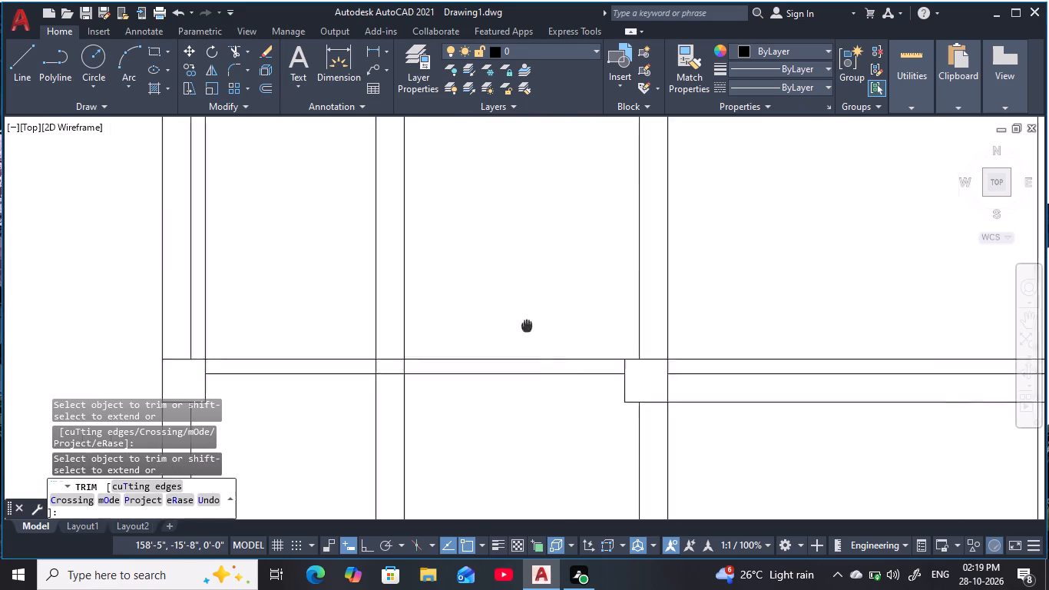
pyautogui.moveTo(564, 333); pyautogui.dragTo(612, 345, button='middle')
pyautogui.click(312, 359)
pyautogui.scroll(-2, 425, 354)
pyautogui.moveTo(425, 353); pyautogui.dragTo(377, 320, button='middle')
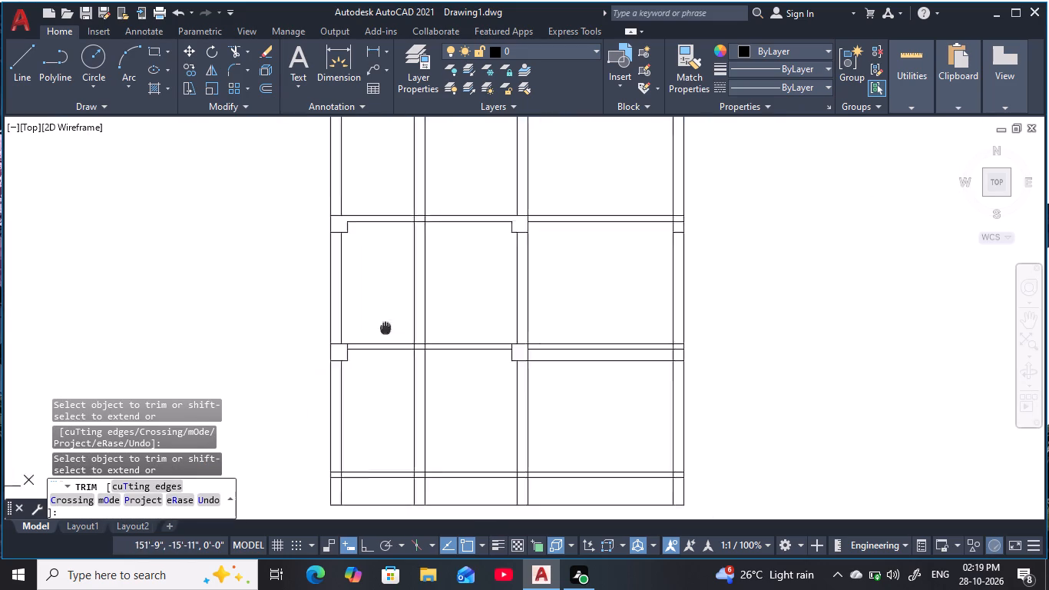
# Trim the short beam-side lines within the slab thickness at the interior and left outer-wall beams, one floor above the lowest slab.
pyautogui.moveTo(377, 320); pyautogui.dragTo(362, 310, button='middle')
pyautogui.press('Escape')
pyautogui.press('Escape')
pyautogui.press('Escape')
pyautogui.press('Escape')
pyautogui.press('Escape')
pyautogui.press('Escape')
pyautogui.scroll(3, 484, 353)
pyautogui.write('TR')
pyautogui.press('space')
pyautogui.moveTo(478, 256); pyautogui.dragTo(455, 257)
pyautogui.moveTo(323, 323); pyautogui.dragTo(505, 369, button='middle')
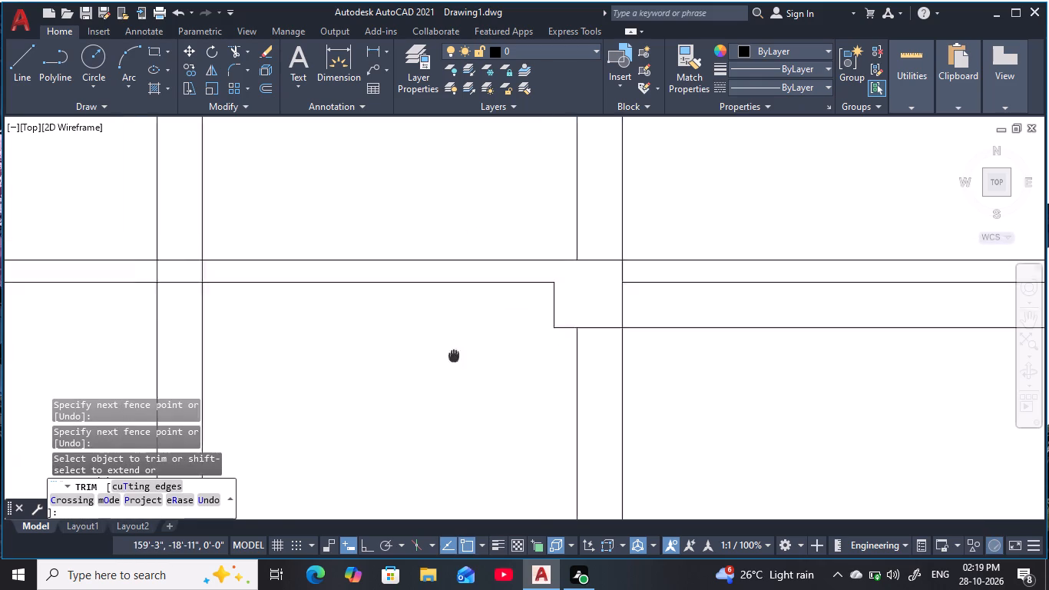
pyautogui.moveTo(505, 369); pyautogui.dragTo(879, 461, button='middle')
pyautogui.moveTo(382, 390); pyautogui.dragTo(348, 393)
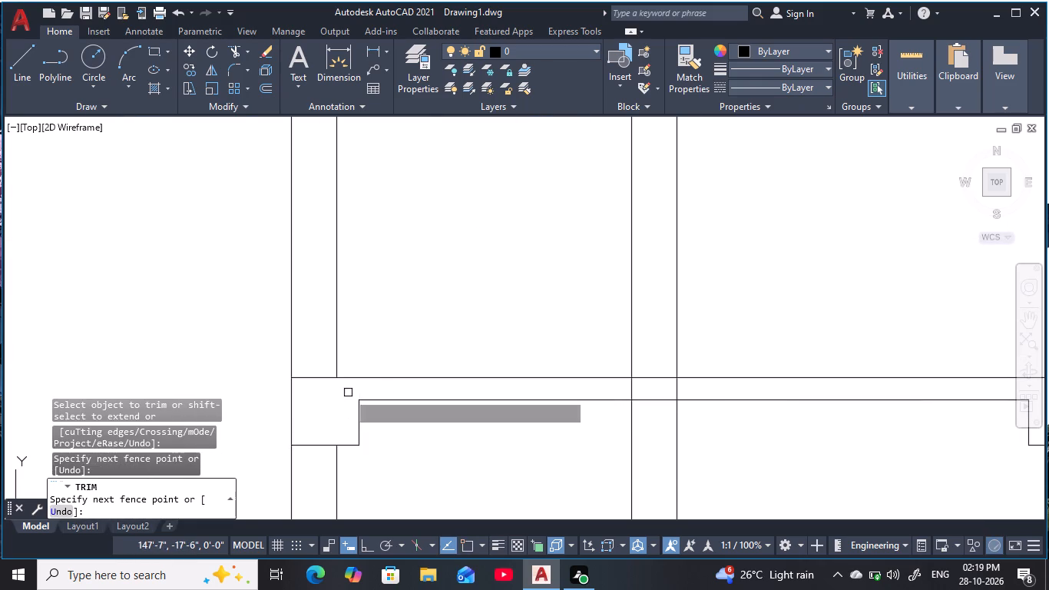
pyautogui.scroll(-3, 545, 449)
pyautogui.moveTo(540, 449); pyautogui.dragTo(475, 426, button='middle')
pyautogui.moveTo(574, 454); pyautogui.dragTo(544, 352, button='middle')
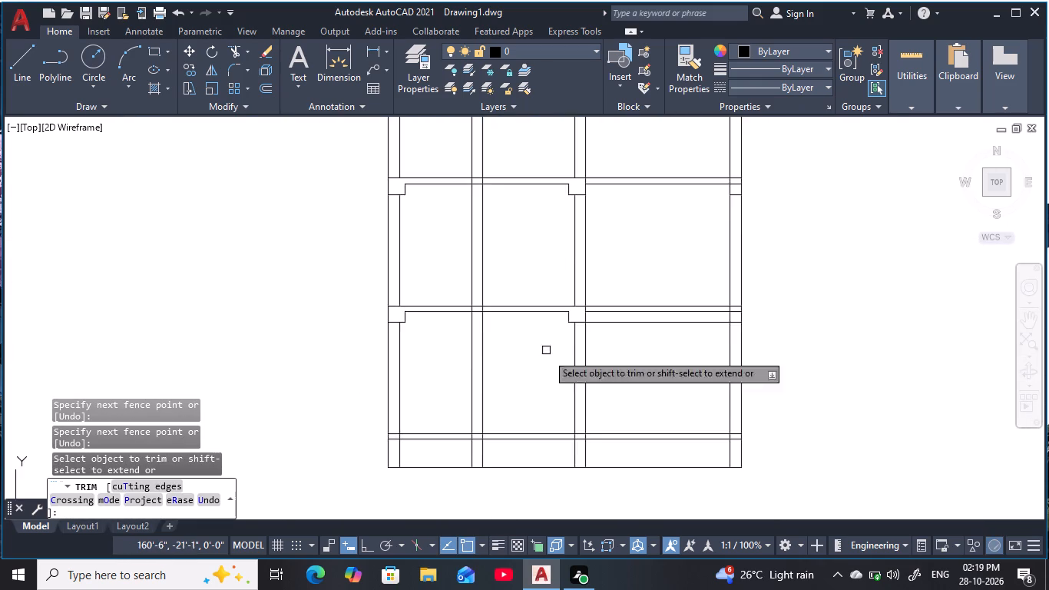
pyautogui.scroll(1, 554, 388)
pyautogui.moveTo(554, 388); pyautogui.dragTo(567, 350, button='middle')
pyautogui.scroll(-1, 570, 349)
pyautogui.press('Escape')
pyautogui.press('Escape')
pyautogui.press('Escape')
# Trim the 1' drop line between the staircase-side interior wall and the right outer wall, one floor above the lowest slab.
pyautogui.moveTo(576, 355); pyautogui.dragTo(544, 329, button='middle')
pyautogui.press('Escape')
pyautogui.press('Escape')
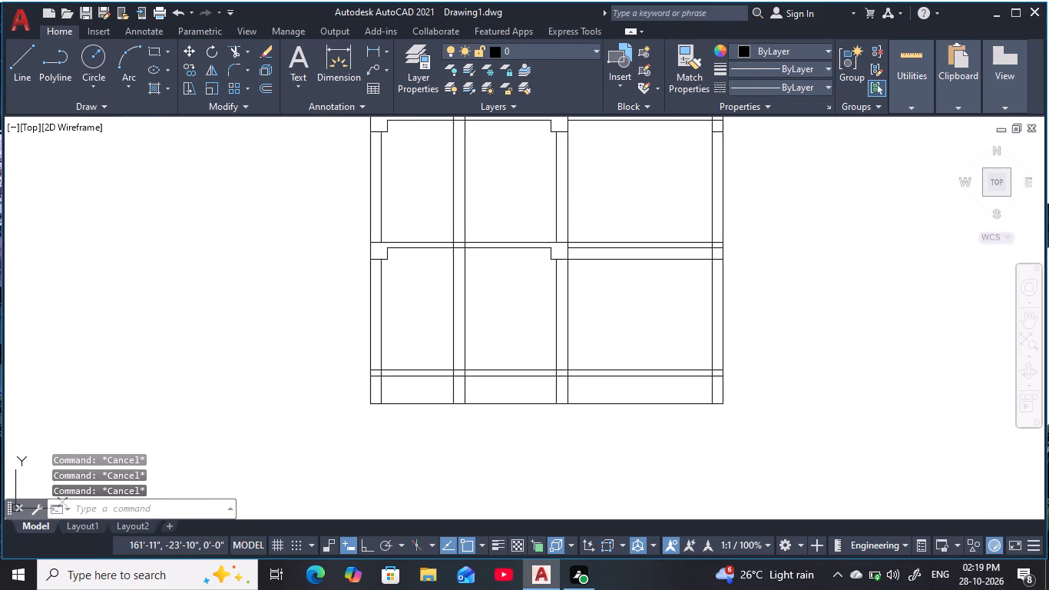
pyautogui.press('Escape')
pyautogui.moveTo(551, 320); pyautogui.dragTo(519, 311, button='middle')
pyautogui.press('Escape')
pyautogui.press('Escape')
pyautogui.scroll(1, 531, 339)
pyautogui.moveTo(531, 340); pyautogui.dragTo(507, 333, button='middle')
pyautogui.press('Escape')
pyautogui.press('Escape')
pyautogui.press('Escape')
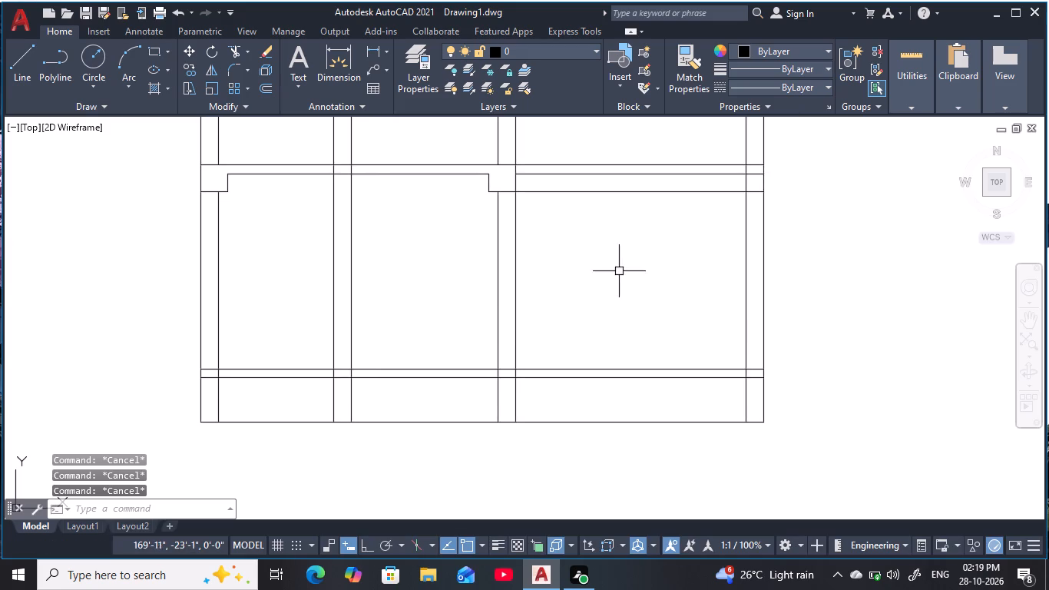
pyautogui.press('Escape')
pyautogui.write('TR')
pyautogui.press('space')
pyautogui.moveTo(614, 207); pyautogui.dragTo(594, 187)
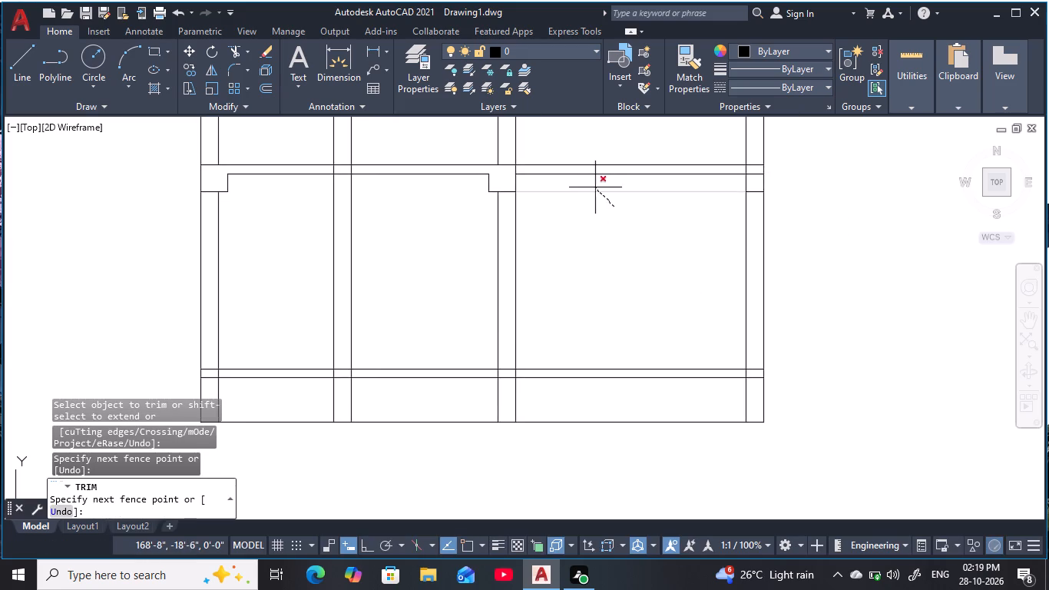
pyautogui.moveTo(594, 187); pyautogui.dragTo(594, 187)
pyautogui.moveTo(571, 327); pyautogui.dragTo(670, 357, button='middle')
pyautogui.press('Escape')
pyautogui.press('Escape')
pyautogui.press('Escape')
pyautogui.moveTo(548, 353); pyautogui.dragTo(535, 330, button='middle')
pyautogui.press('Escape')
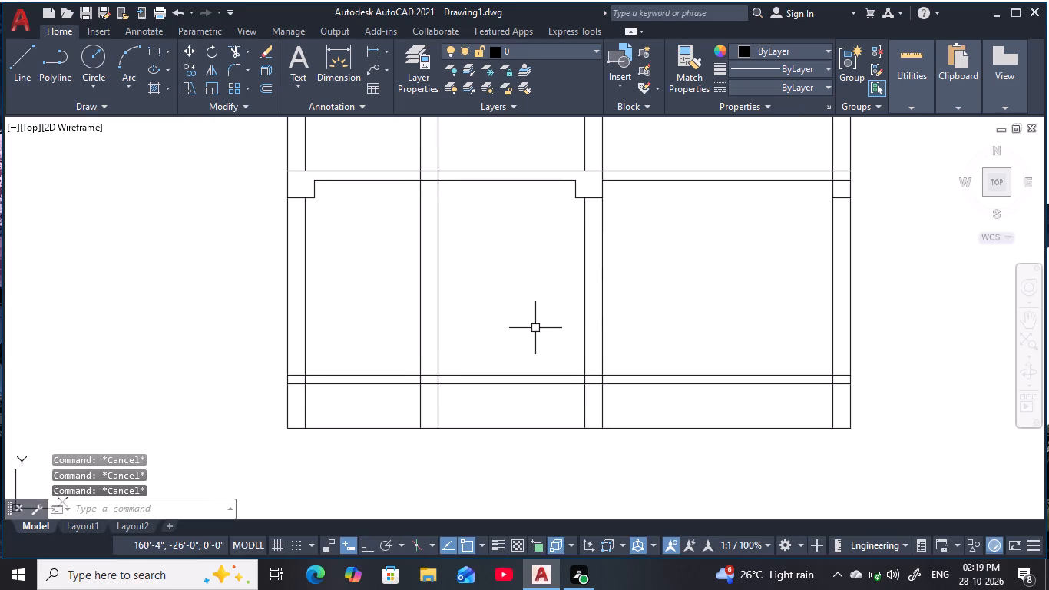
# Offset the underside of the lowest floor slab 1' downward.
pyautogui.write('O')
pyautogui.press('space')
pyautogui.press('1')
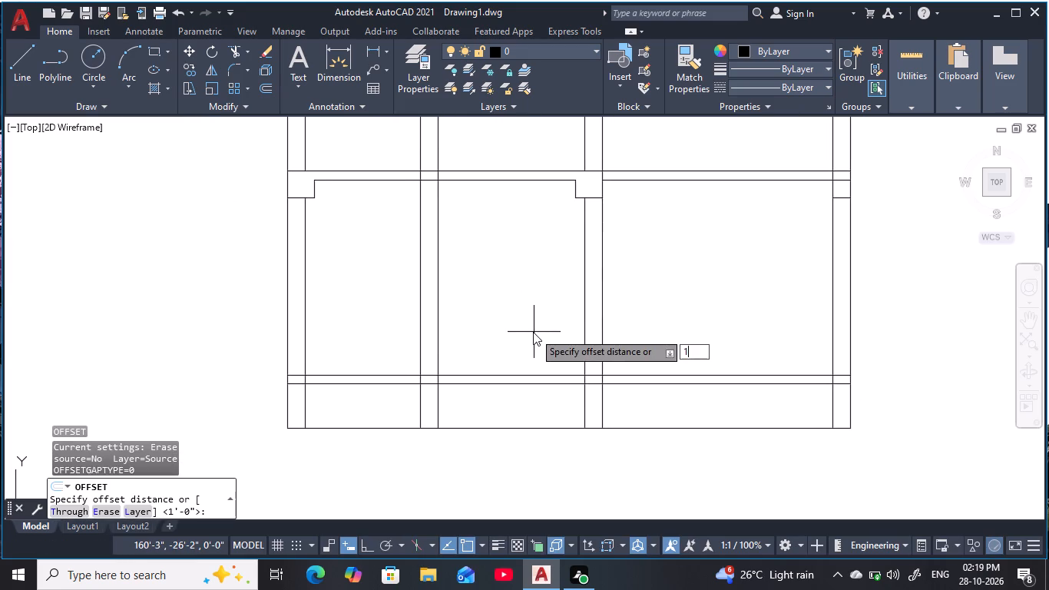
pyautogui.write("'")
pyautogui.press('space')
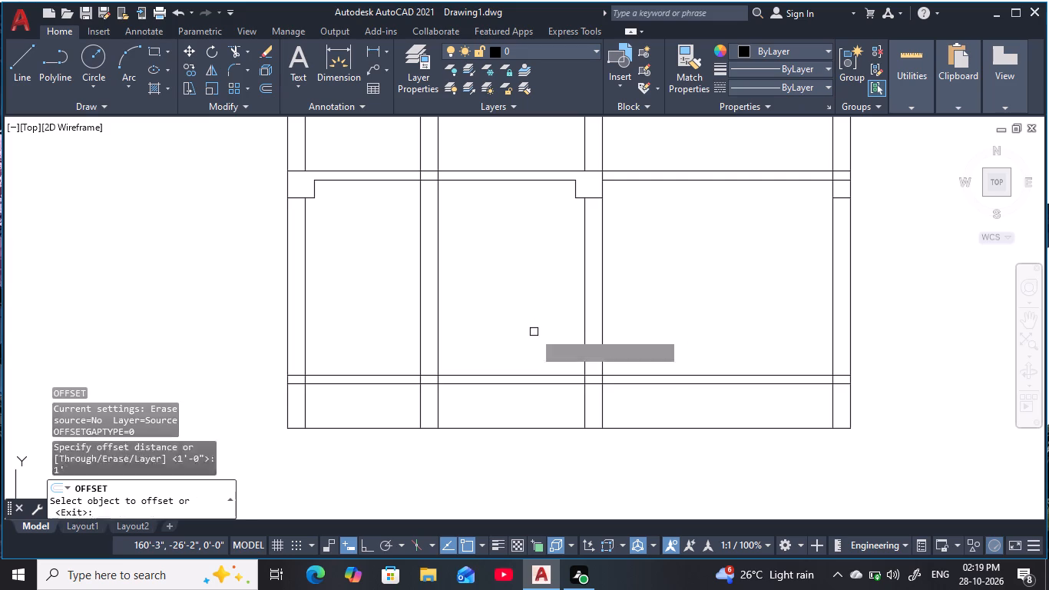
pyautogui.click(532, 390)
pyautogui.click(538, 383)
pyautogui.click(543, 437)
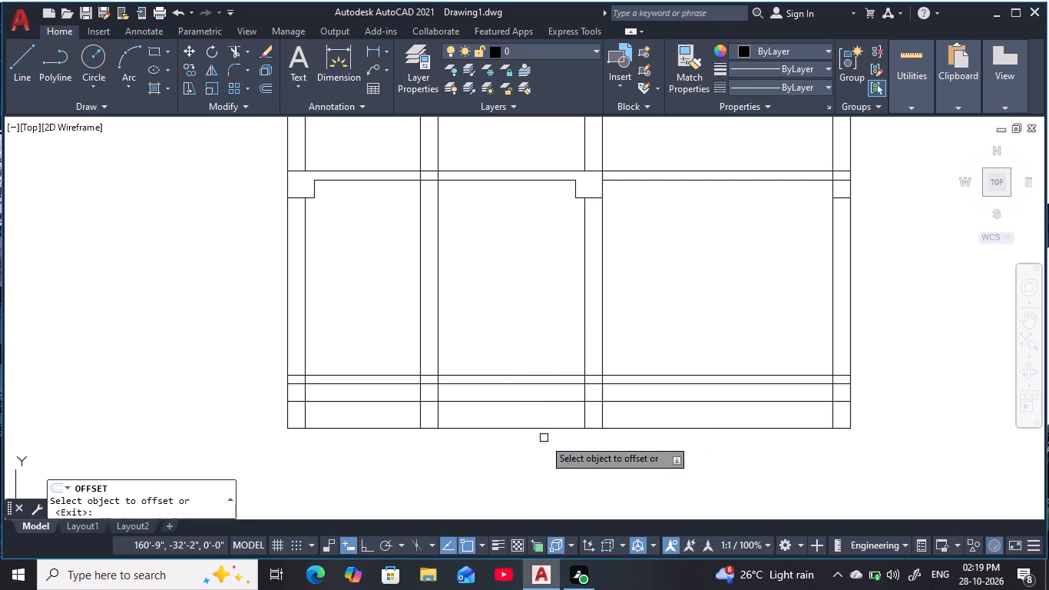
pyautogui.press('Escape')
pyautogui.press('Escape')
pyautogui.press('Escape')
pyautogui.press('Escape')
# Offset the inner face of the left outer wall and the facing side of the staircase-side interior wall 6" inward.
pyautogui.write('O')
pyautogui.press('space')
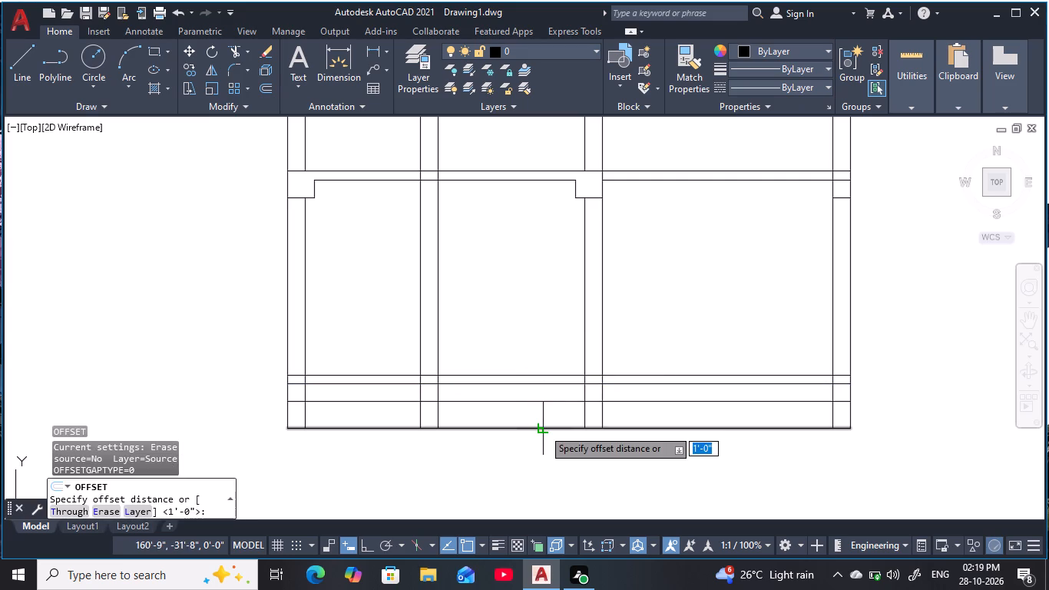
pyautogui.write('6')
pyautogui.press('space')
pyautogui.click(306, 416)
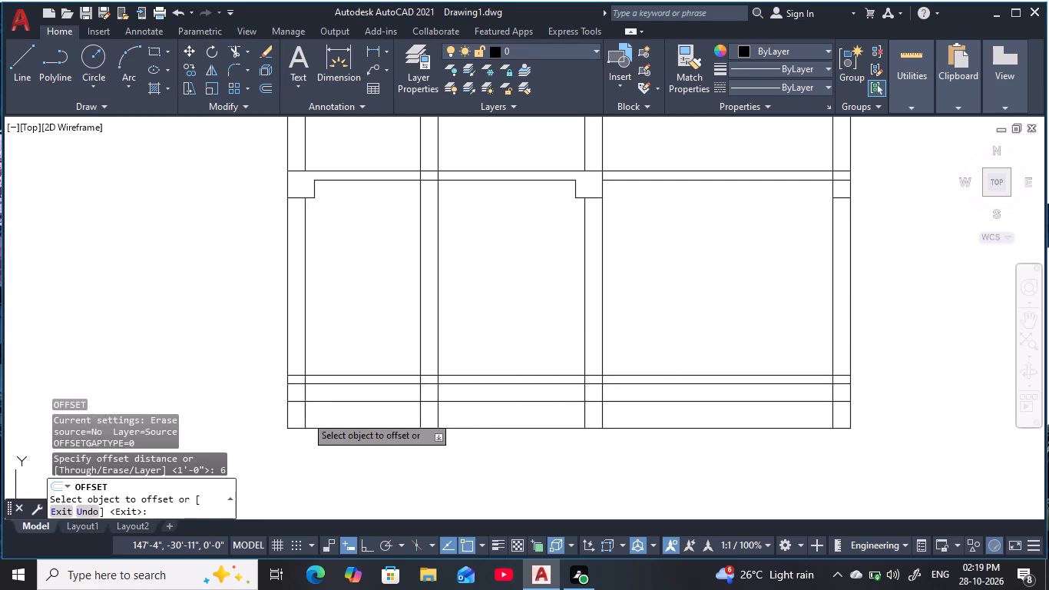
pyautogui.click(335, 409)
pyautogui.click(585, 418)
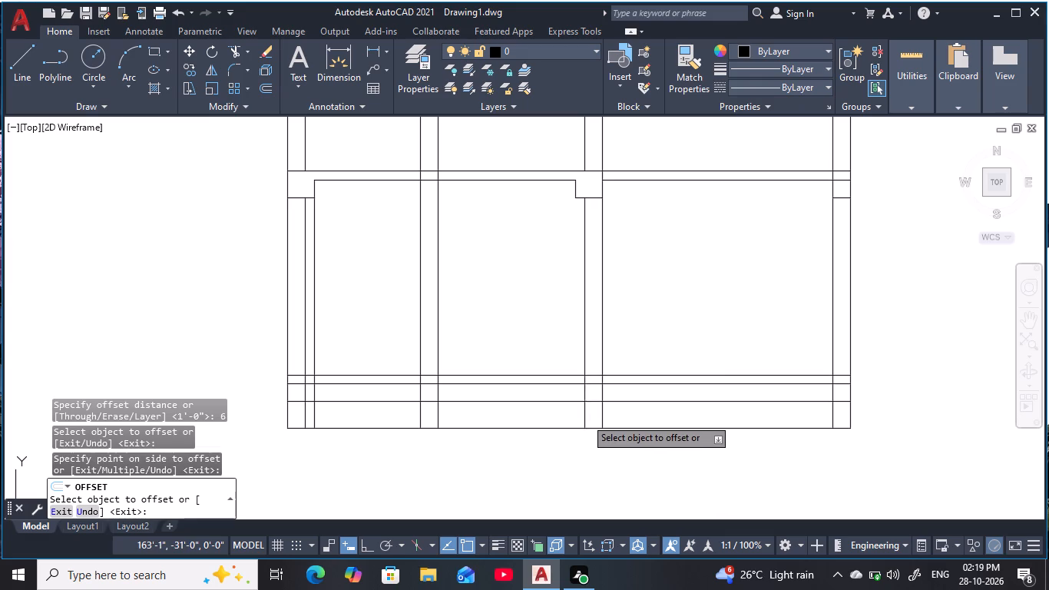
pyautogui.click(531, 419)
pyautogui.press('Escape')
pyautogui.press('Escape')
pyautogui.press('Escape')
pyautogui.press('Escape')
pyautogui.press('Escape')
# Trim the wall and slab lines crossing inside the lowest left outer-wall beam and the 6" offset line below it.
pyautogui.write('TR')
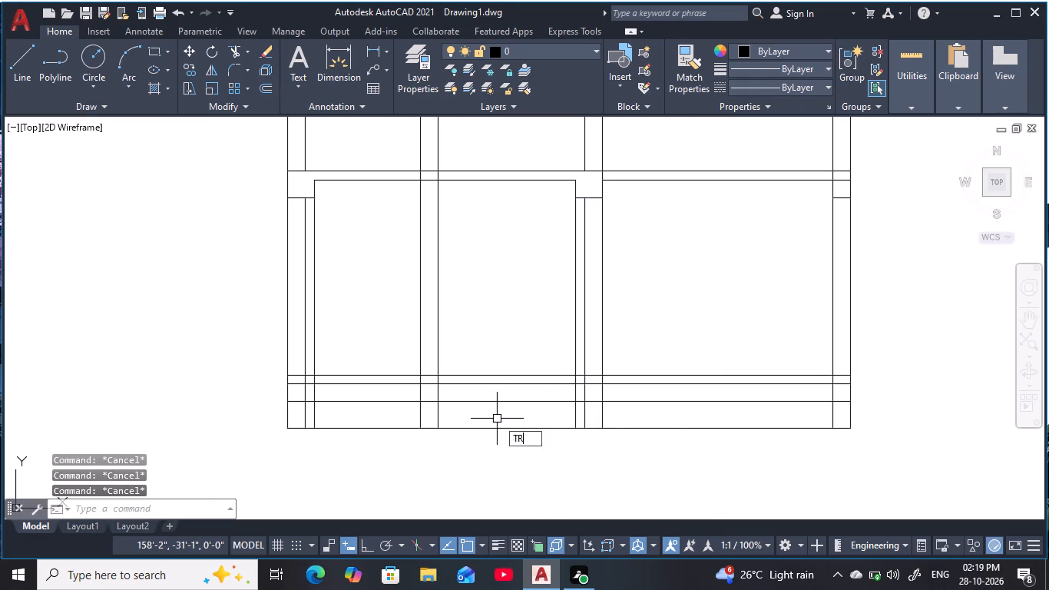
pyautogui.press('space')
pyautogui.scroll(3, 304, 406)
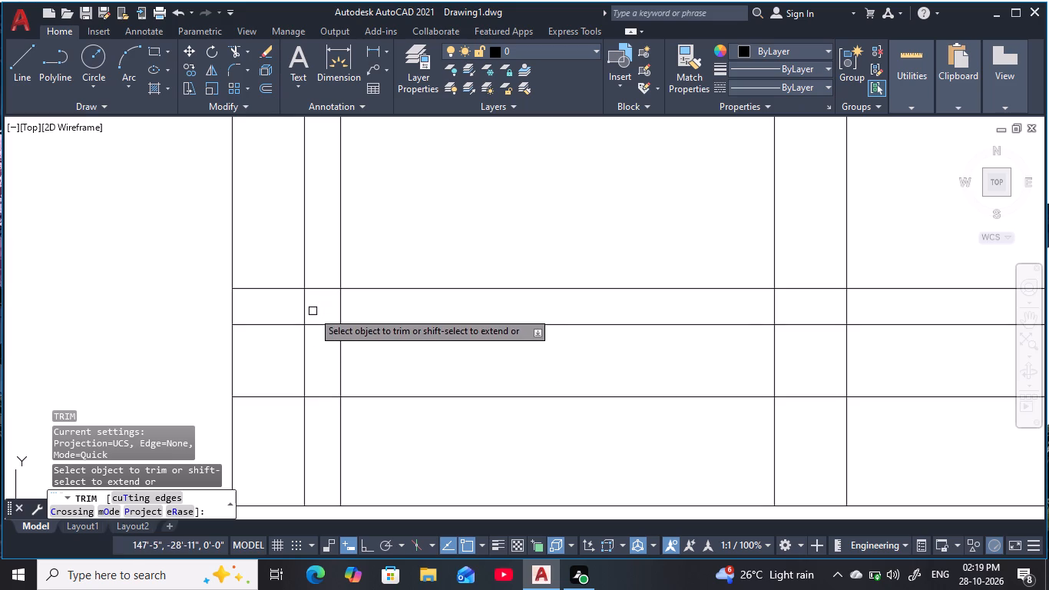
pyautogui.moveTo(315, 370); pyautogui.dragTo(282, 360)
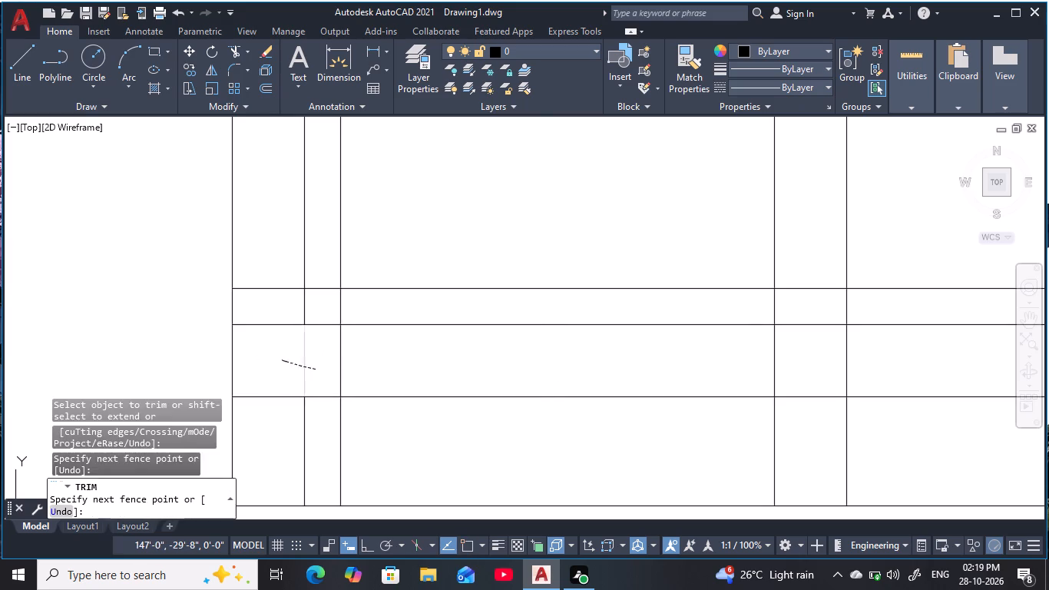
pyautogui.moveTo(316, 307); pyautogui.dragTo(273, 339)
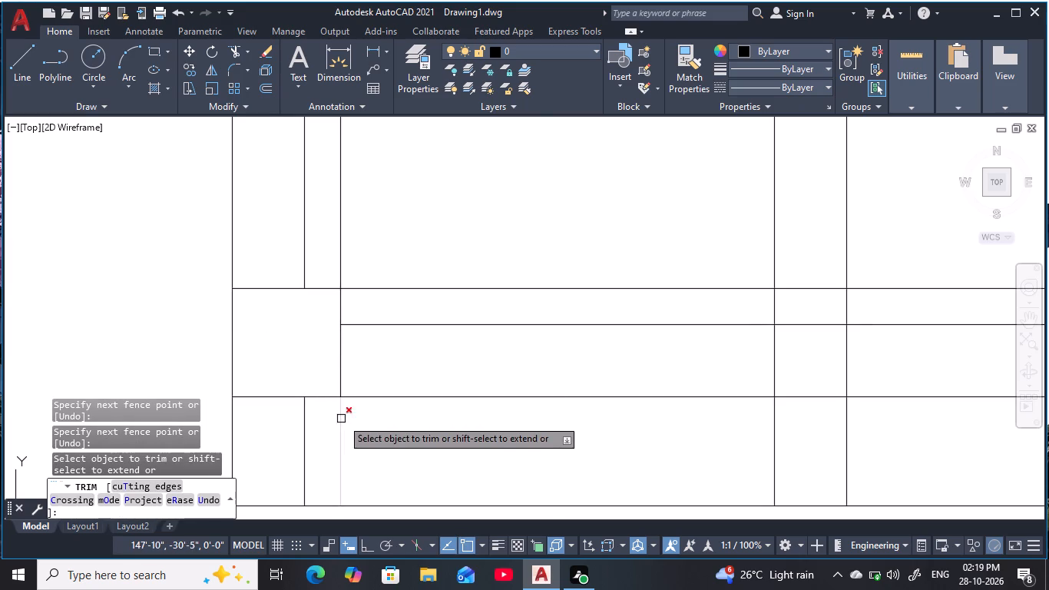
pyautogui.moveTo(358, 433); pyautogui.dragTo(319, 435)
# Trim the lowest slab's 1' drop line on both sides of the middle wall, between the left outer-wall beam and the interior beam.
pyautogui.moveTo(424, 441); pyautogui.dragTo(362, 431, button='middle')
pyautogui.moveTo(438, 405); pyautogui.dragTo(416, 370)
pyautogui.moveTo(571, 408); pyautogui.dragTo(326, 393, button='middle')
pyautogui.moveTo(648, 409); pyautogui.dragTo(350, 422, button='middle')
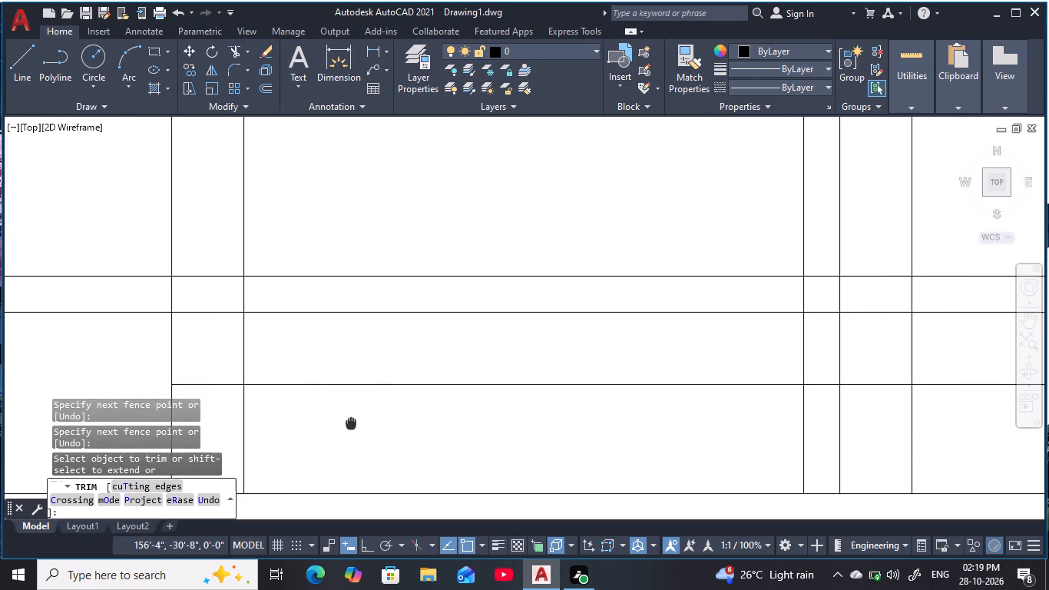
pyautogui.moveTo(542, 418); pyautogui.dragTo(576, 375)
pyautogui.moveTo(538, 409); pyautogui.dragTo(409, 426, button='middle')
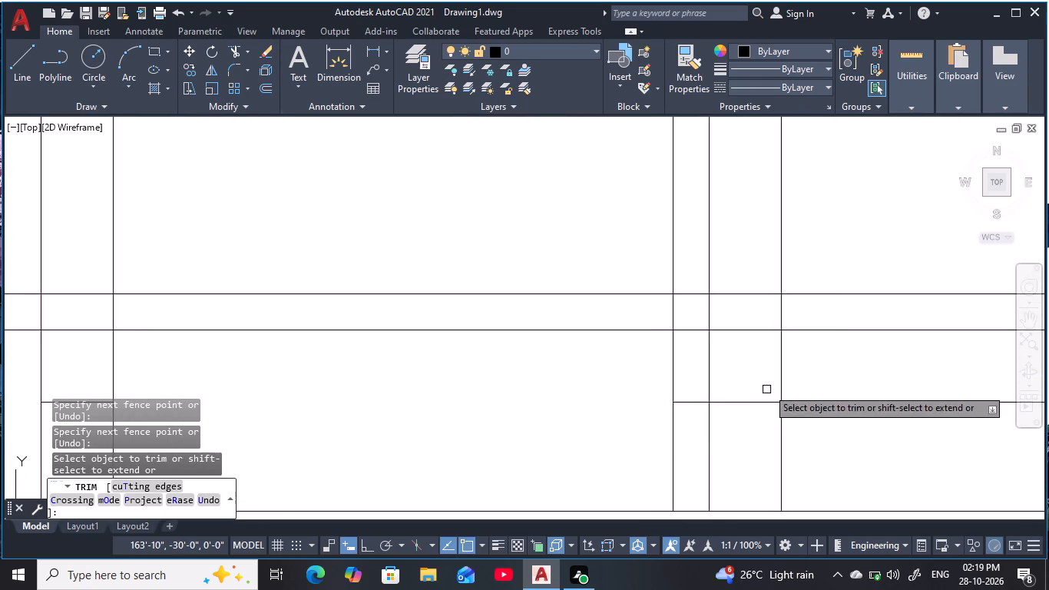
# Trim the wall, slab and offset lines crossing inside the lowest staircase-side interior beam, and the offset line below it.
pyautogui.moveTo(737, 373); pyautogui.dragTo(740, 333)
pyautogui.moveTo(726, 330); pyautogui.dragTo(716, 328)
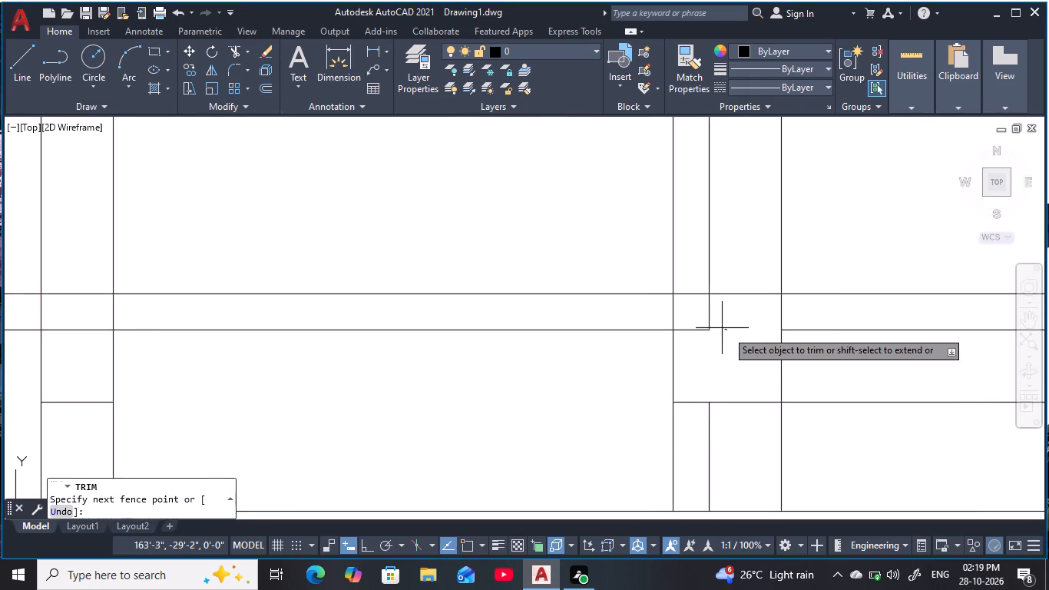
pyautogui.moveTo(716, 328); pyautogui.dragTo(679, 346)
pyautogui.moveTo(692, 323); pyautogui.dragTo(647, 317)
pyautogui.moveTo(655, 302); pyautogui.dragTo(657, 303, button='middle')
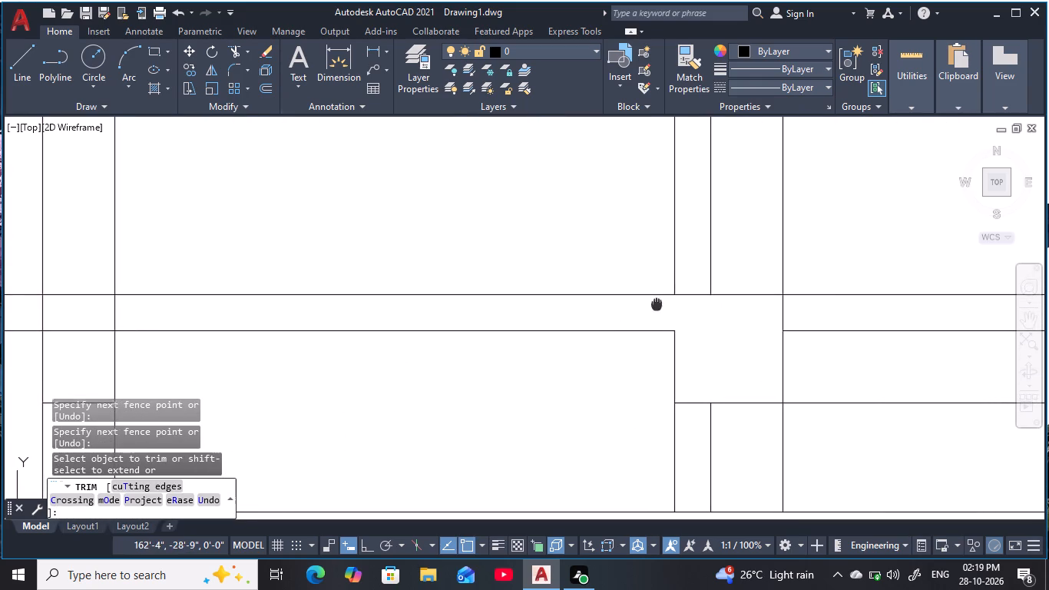
pyautogui.moveTo(657, 303); pyautogui.dragTo(719, 284, button='middle')
pyautogui.moveTo(747, 423); pyautogui.dragTo(705, 434)
pyautogui.moveTo(672, 406); pyautogui.dragTo(683, 450, button='middle')
pyautogui.press('Escape')
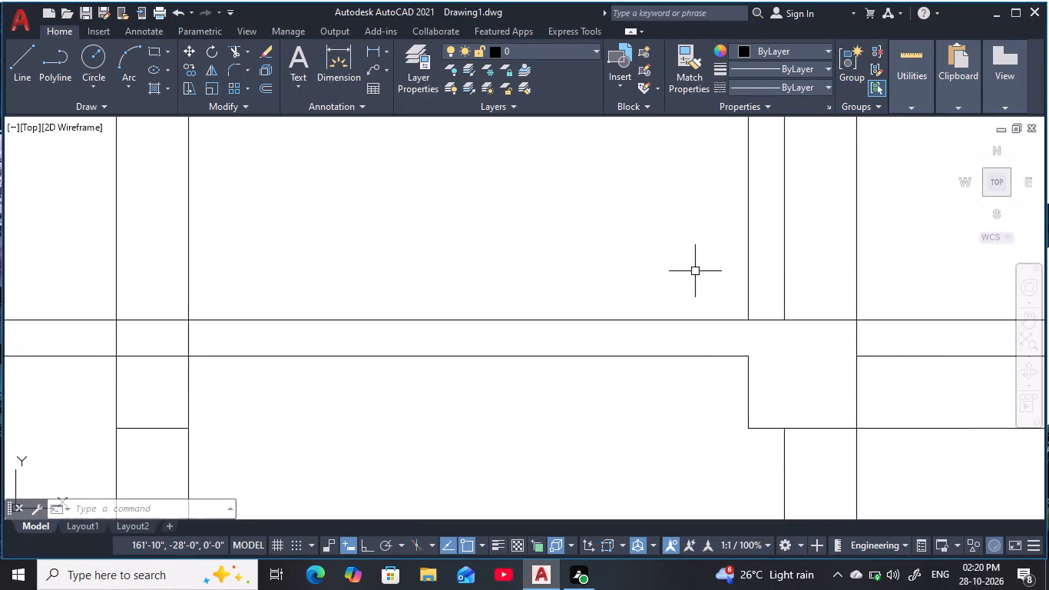
pyautogui.press('Escape')
pyautogui.press('Escape')
# Erase the leftover 6" offset line above the lowest slab beside the staircase-side interior wall.
pyautogui.click(751, 269)
pyautogui.moveTo(596, 256); pyautogui.dragTo(827, 293, button='middle')
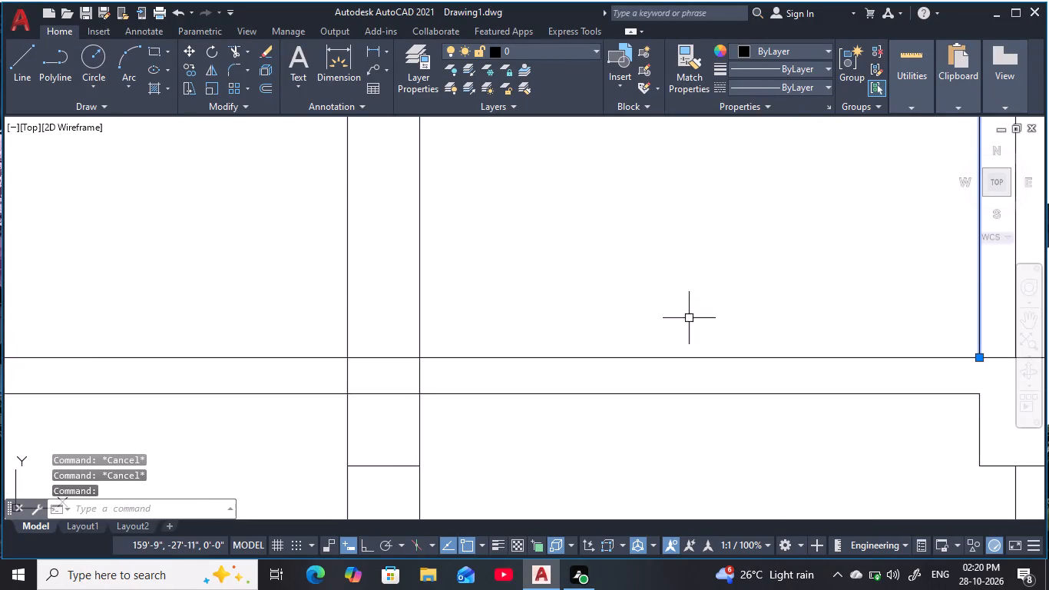
pyautogui.write('E')
pyautogui.press('space')
pyautogui.scroll(-2, 580, 307)
pyautogui.moveTo(584, 310); pyautogui.dragTo(736, 356, button='middle')
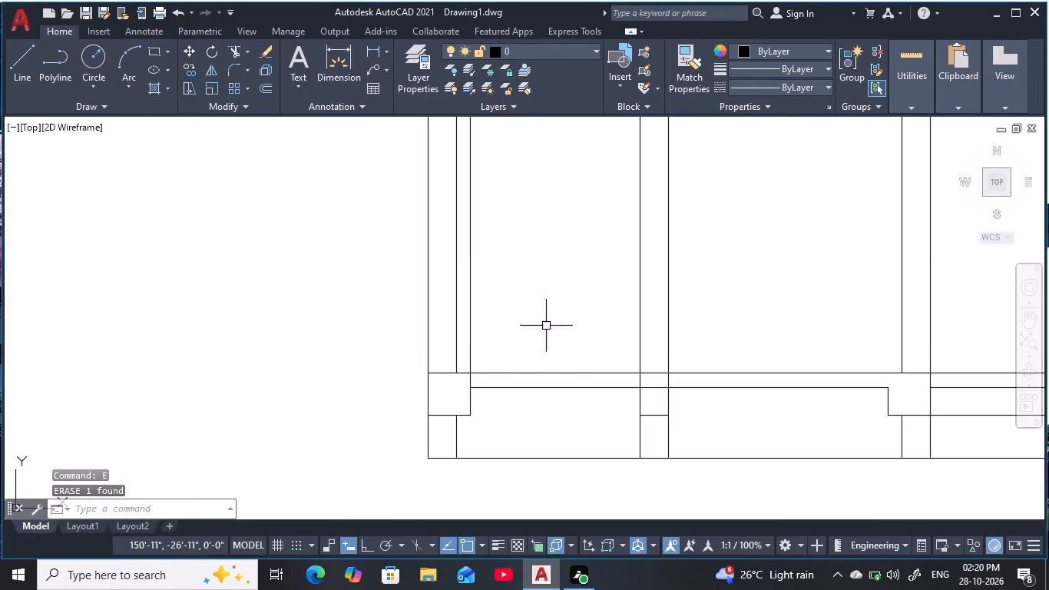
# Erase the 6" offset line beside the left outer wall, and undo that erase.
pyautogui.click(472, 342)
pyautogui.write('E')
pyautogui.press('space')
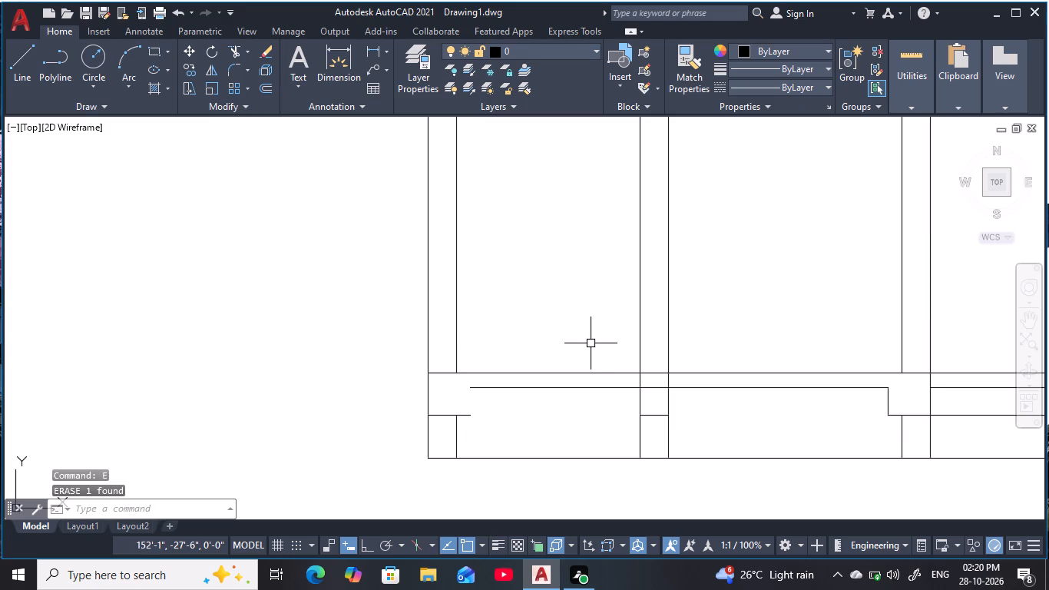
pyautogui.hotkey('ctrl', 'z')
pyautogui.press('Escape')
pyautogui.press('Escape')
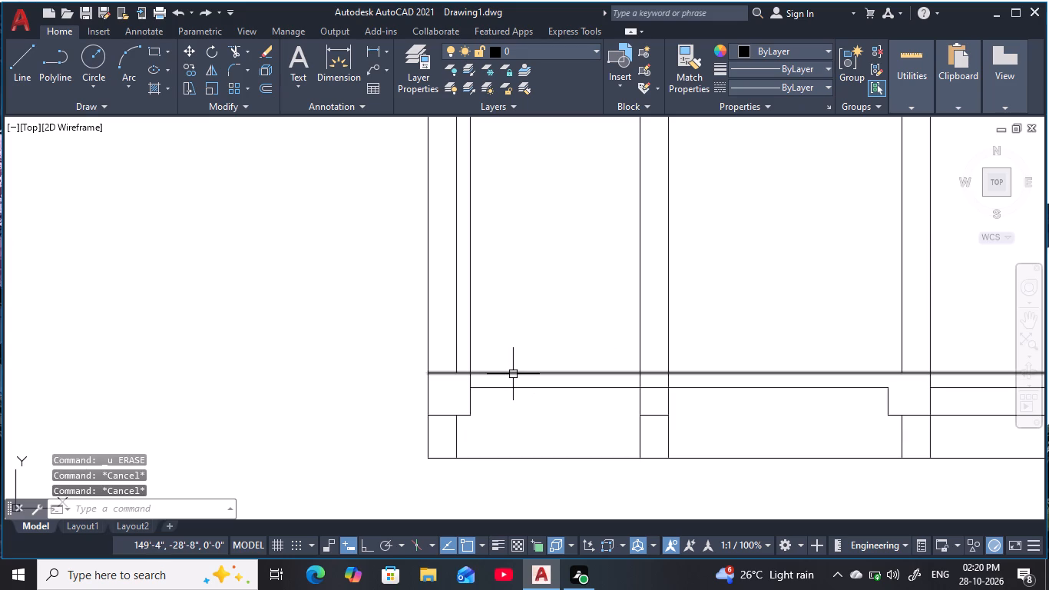
# Trim the 6" offset line above the lowest slab beside the left outer wall.
pyautogui.write('TR')
pyautogui.press('space')
pyautogui.click(468, 346)
pyautogui.moveTo(611, 346); pyautogui.dragTo(424, 317, button='middle')
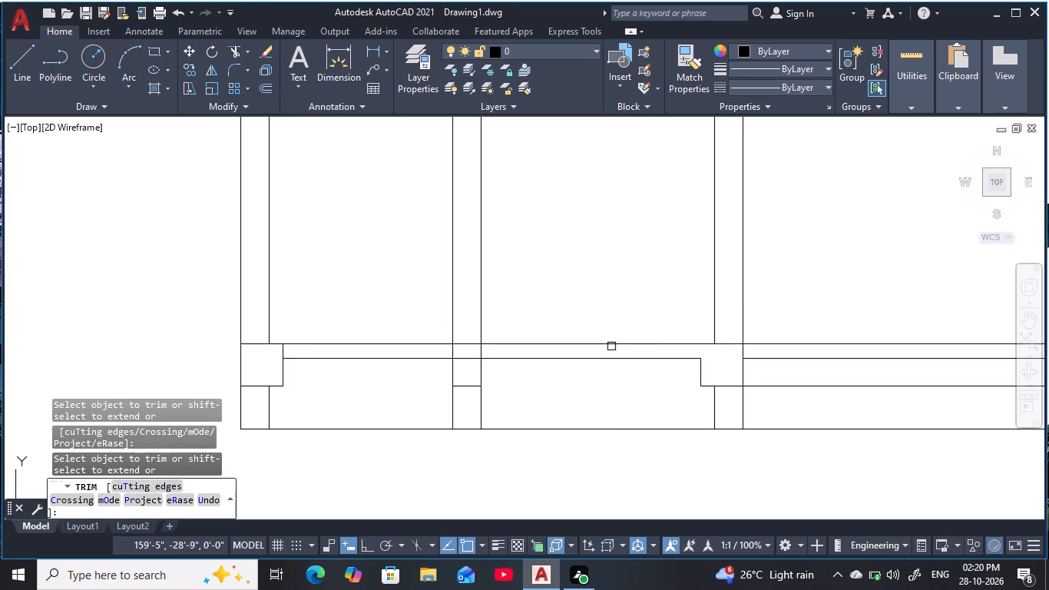
pyautogui.press('Escape')
pyautogui.press('Escape')
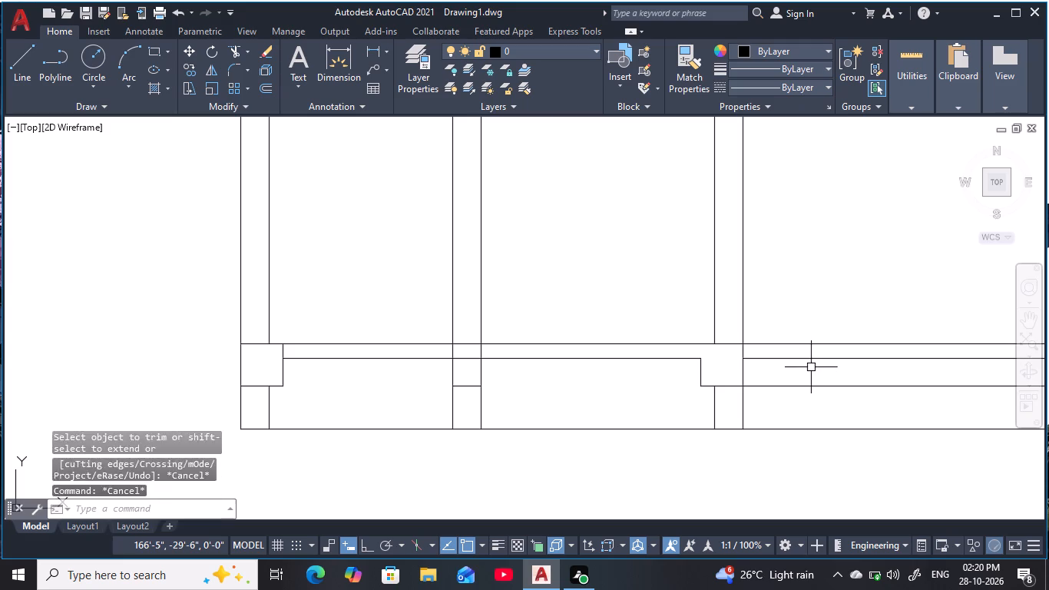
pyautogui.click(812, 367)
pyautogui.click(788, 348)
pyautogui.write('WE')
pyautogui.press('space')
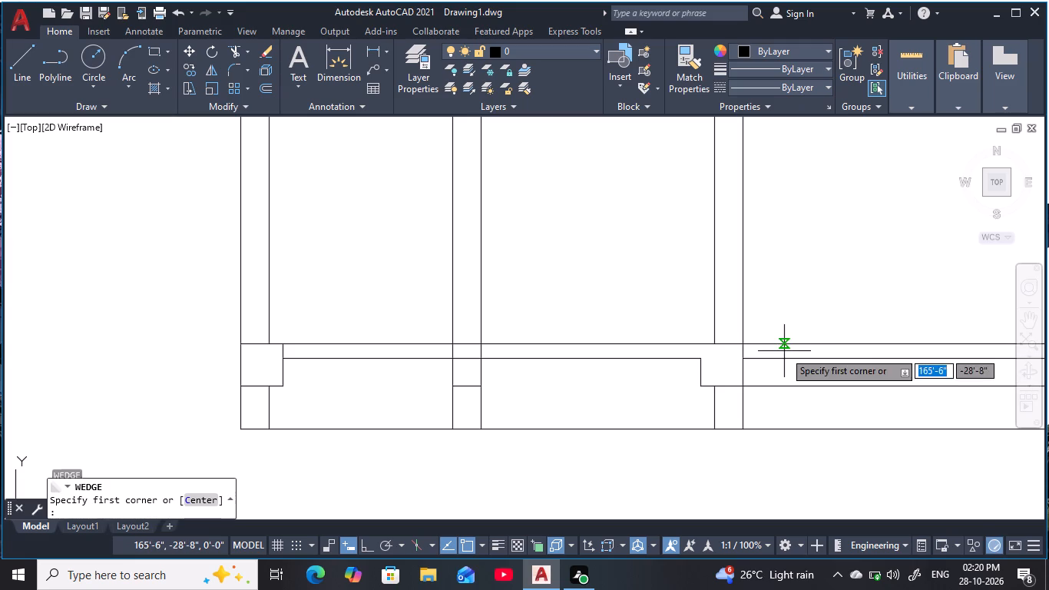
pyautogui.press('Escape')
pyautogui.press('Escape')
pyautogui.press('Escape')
# Trim the 1' drop line below the lowest slab between the staircase-side interior wall and the right outer wall.
pyautogui.write('TR')
pyautogui.press('space')
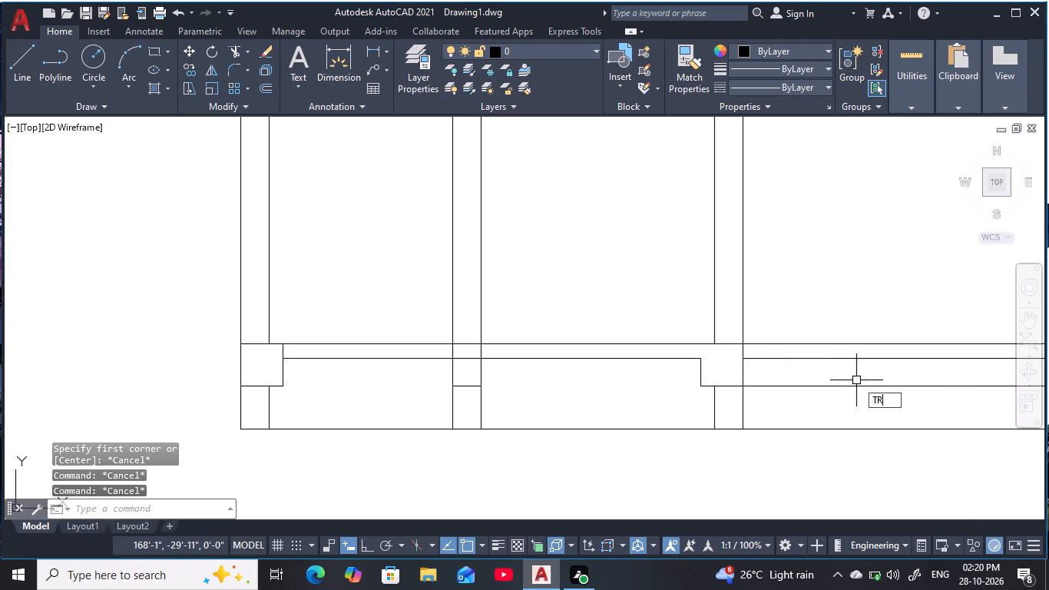
pyautogui.click(855, 407)
pyautogui.click(841, 376)
pyautogui.scroll(-1, 841, 376)
pyautogui.middleClick(839, 376)
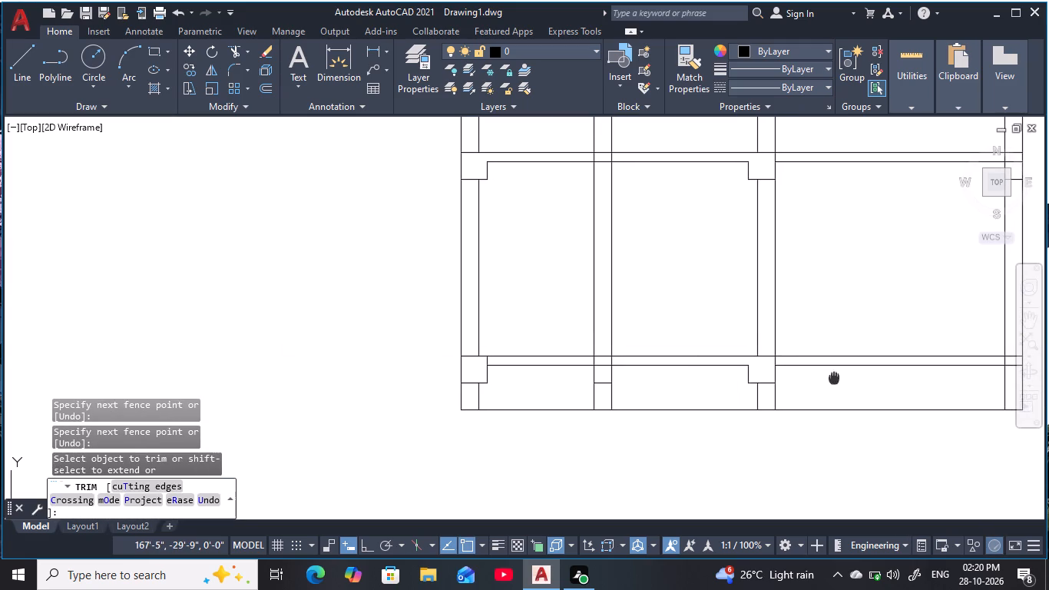
# Trim the short beam-side line within the lowest slab at the left outer-wall beam and the drop-line stub across the middle wall.
pyautogui.scroll(2, 495, 370)
pyautogui.moveTo(490, 353); pyautogui.dragTo(475, 354)
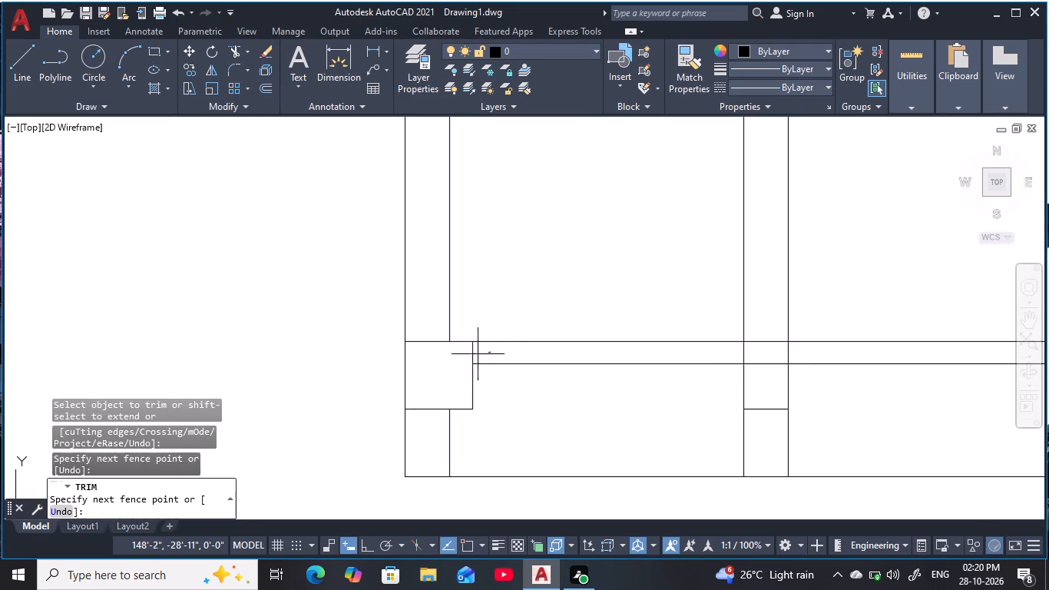
pyautogui.moveTo(475, 354); pyautogui.dragTo(452, 353)
pyautogui.moveTo(773, 427); pyautogui.dragTo(767, 401)
# Trim the 1' drop line below the slab one floor under the staircase, between the staircase-side interior wall and the right outer wall.
pyautogui.scroll(-3, 618, 408)
pyautogui.moveTo(617, 408); pyautogui.dragTo(605, 447, button='middle')
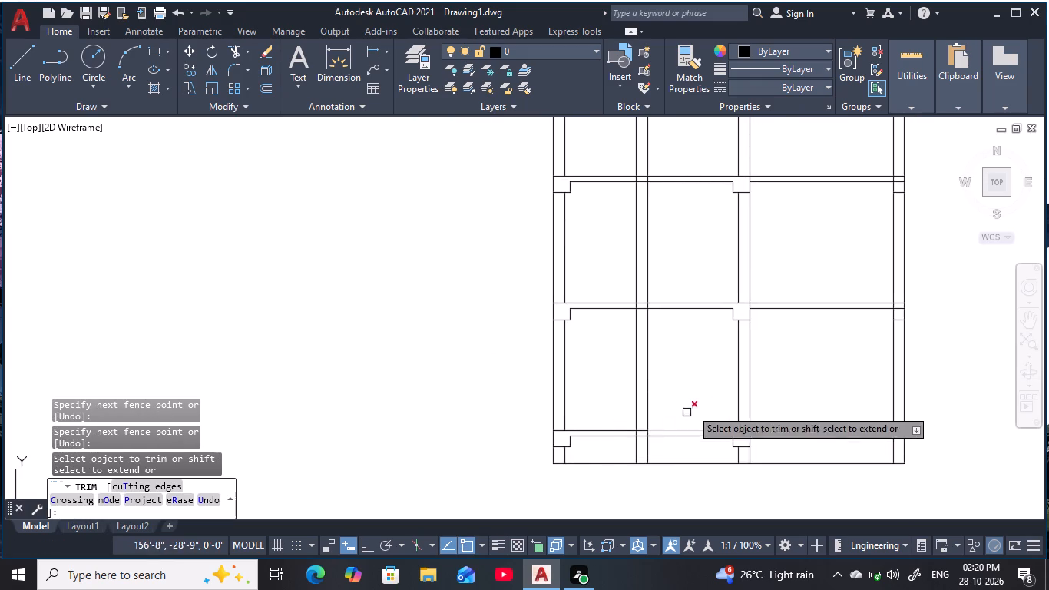
pyautogui.scroll(-1, 713, 383)
pyautogui.moveTo(713, 381); pyautogui.dragTo(687, 417, button='middle')
pyautogui.moveTo(716, 400); pyautogui.dragTo(684, 457, button='middle')
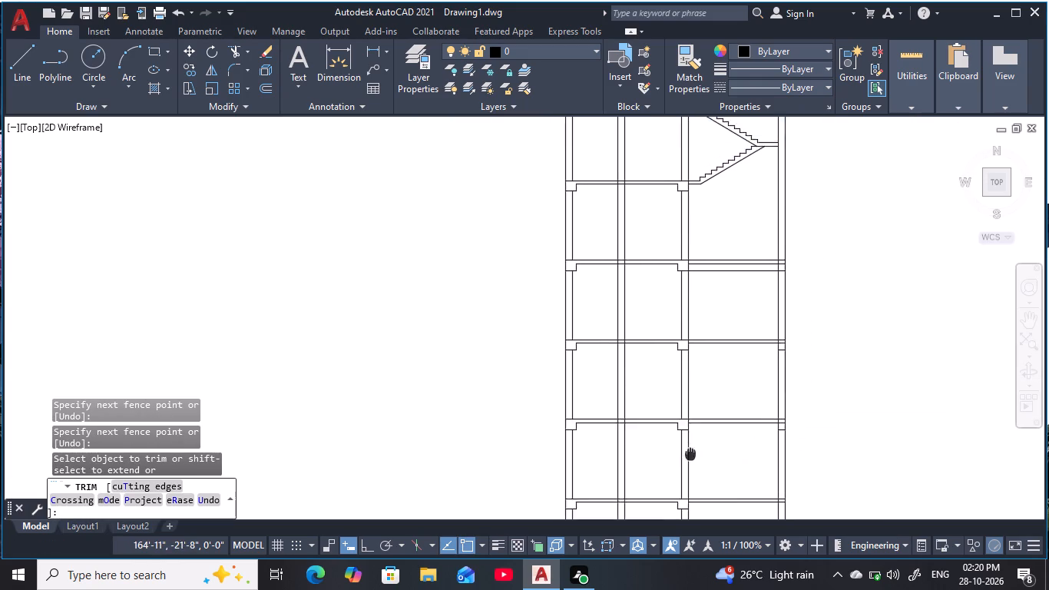
pyautogui.moveTo(684, 457); pyautogui.dragTo(531, 438, button='middle')
pyautogui.moveTo(579, 350); pyautogui.dragTo(604, 449, button='middle')
pyautogui.scroll(3, 614, 359)
pyautogui.press('Escape')
pyautogui.press('Escape')
pyautogui.press('Escape')
pyautogui.write('TR')
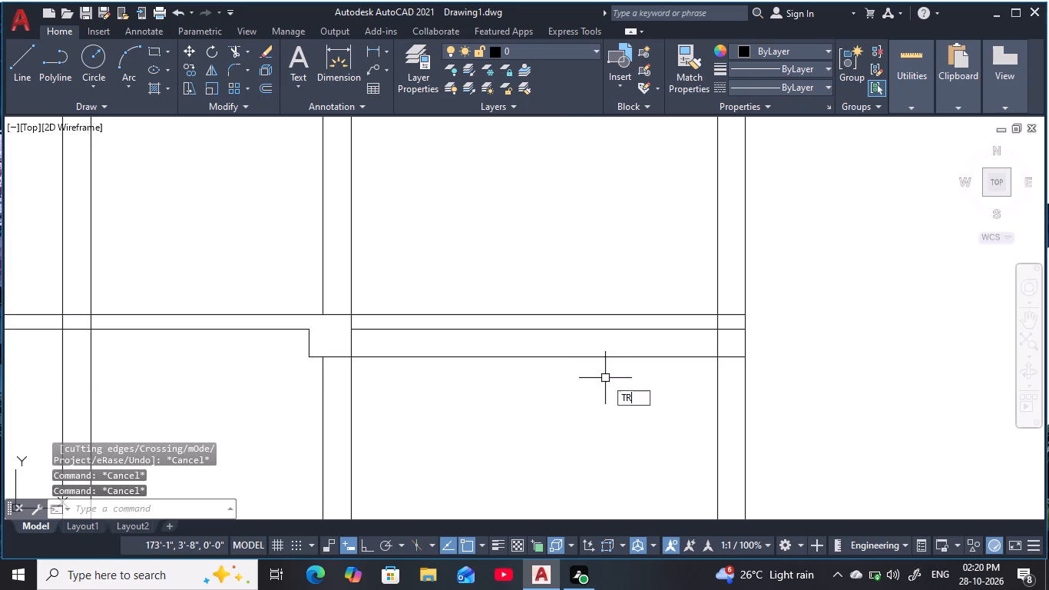
pyautogui.press('space')
pyautogui.moveTo(604, 378); pyautogui.dragTo(591, 364)
pyautogui.click(574, 350)
# Examine the two-flight staircase, its landing and the junction of the lower flight with the floor slab.
pyautogui.scroll(-3, 570, 371)
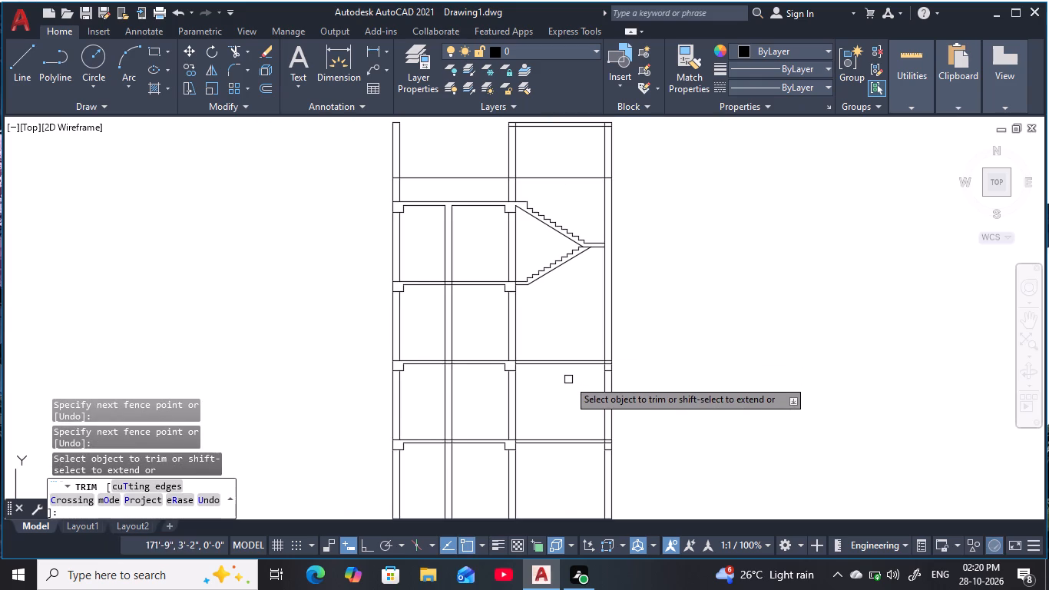
pyautogui.moveTo(569, 380); pyautogui.dragTo(583, 375, button='middle')
pyautogui.moveTo(593, 302); pyautogui.dragTo(612, 341, button='middle')
pyautogui.scroll(1, 612, 341)
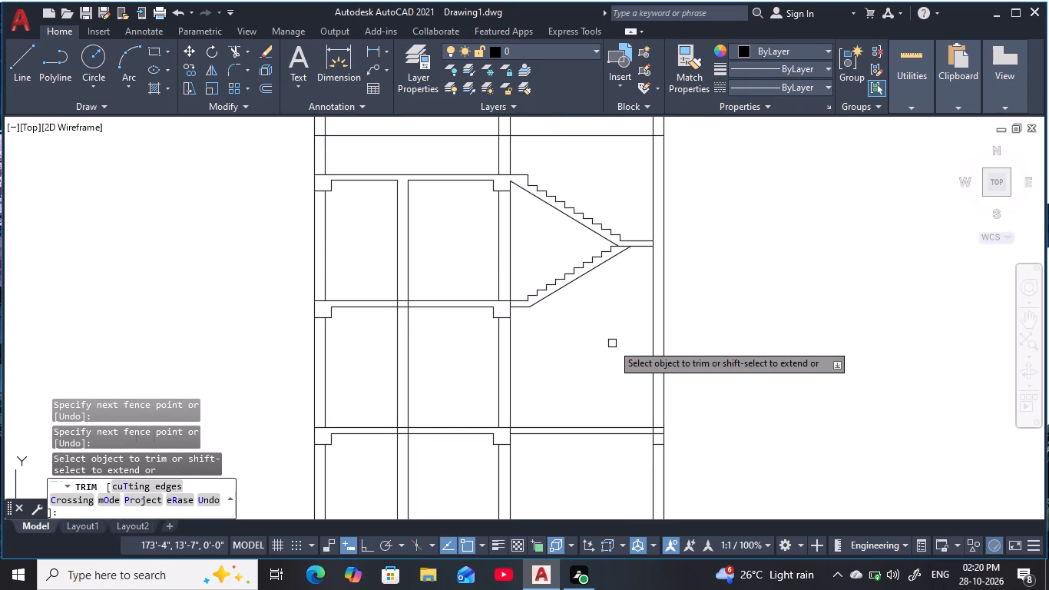
pyautogui.scroll(1, 612, 343)
pyautogui.moveTo(612, 343); pyautogui.dragTo(601, 449, button='middle')
pyautogui.moveTo(602, 472); pyautogui.dragTo(654, 317, button='middle')
pyautogui.moveTo(653, 324); pyautogui.dragTo(636, 387, button='middle')
pyautogui.press('Escape')
pyautogui.press('Escape')
pyautogui.moveTo(657, 267); pyautogui.dragTo(620, 413, button='middle')
pyautogui.press('Escape')
pyautogui.scroll(3, 642, 354)
pyautogui.press('Escape')
pyautogui.moveTo(642, 354); pyautogui.dragTo(641, 355, button='middle')
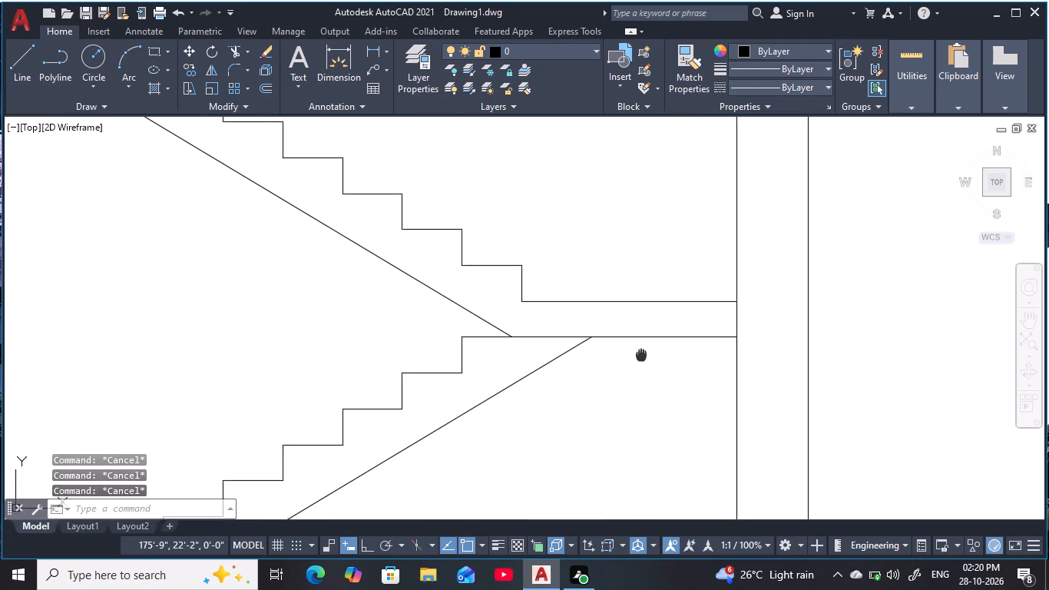
pyautogui.press('Escape')
pyautogui.moveTo(641, 355); pyautogui.dragTo(674, 320, button='middle')
pyautogui.scroll(-4, 673, 320)
pyautogui.scroll(-1, 638, 381)
pyautogui.moveTo(627, 390); pyautogui.dragTo(667, 343, button='middle')
pyautogui.press('Escape')
pyautogui.press('Escape')
pyautogui.scroll(2, 577, 342)
pyautogui.press('Escape')
pyautogui.moveTo(577, 342); pyautogui.dragTo(587, 330, button='middle')
pyautogui.press('Escape')
pyautogui.scroll(1, 590, 326)
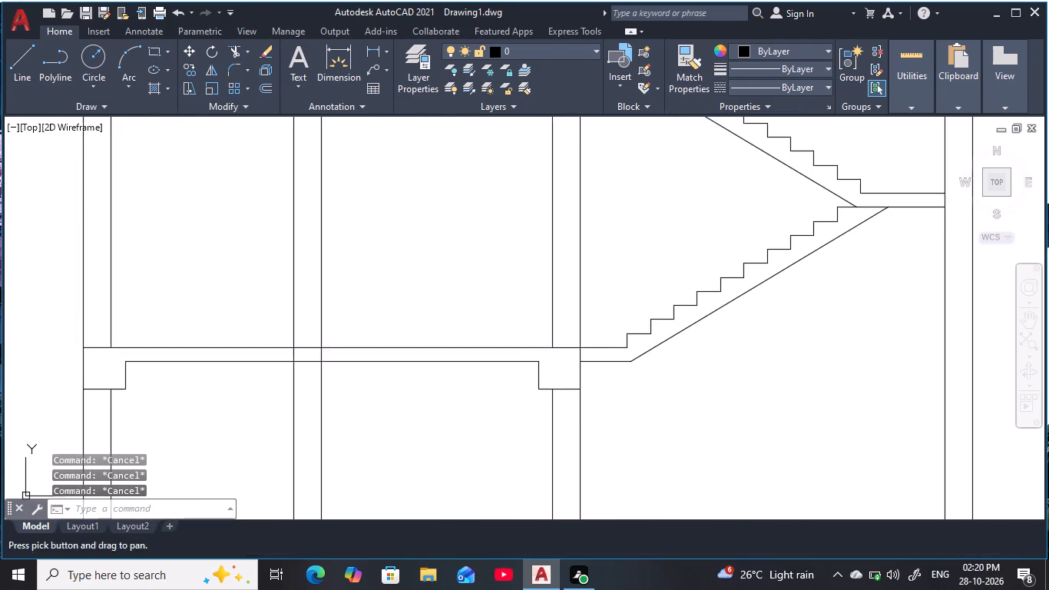
pyautogui.press('Escape')
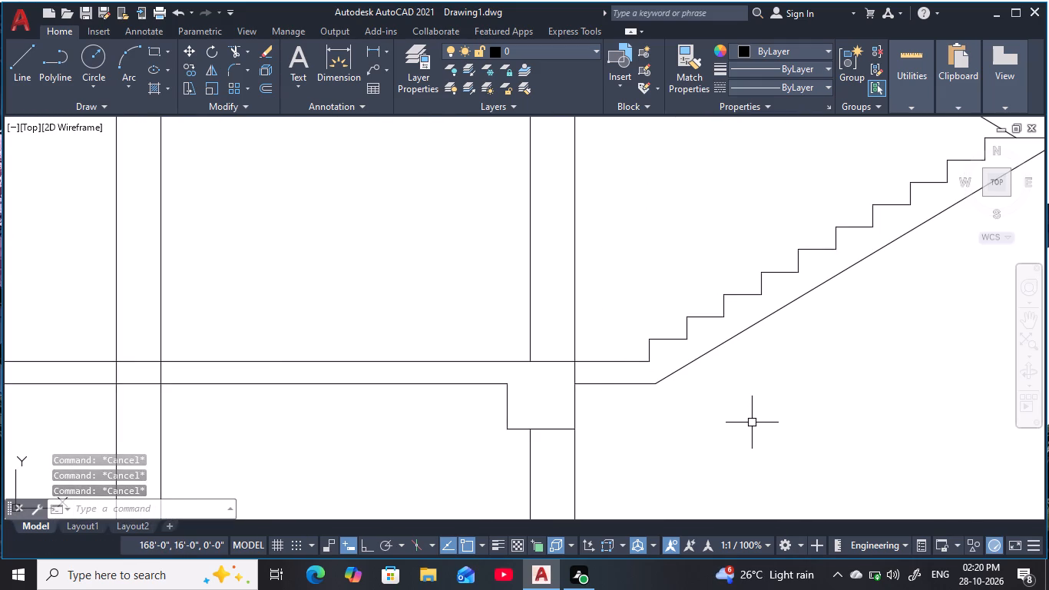
pyautogui.moveTo(723, 424); pyautogui.dragTo(663, 433, button='middle')
pyautogui.scroll(-2, 663, 433)
pyautogui.moveTo(663, 433); pyautogui.dragTo(640, 449, button='middle')
pyautogui.press('Escape')
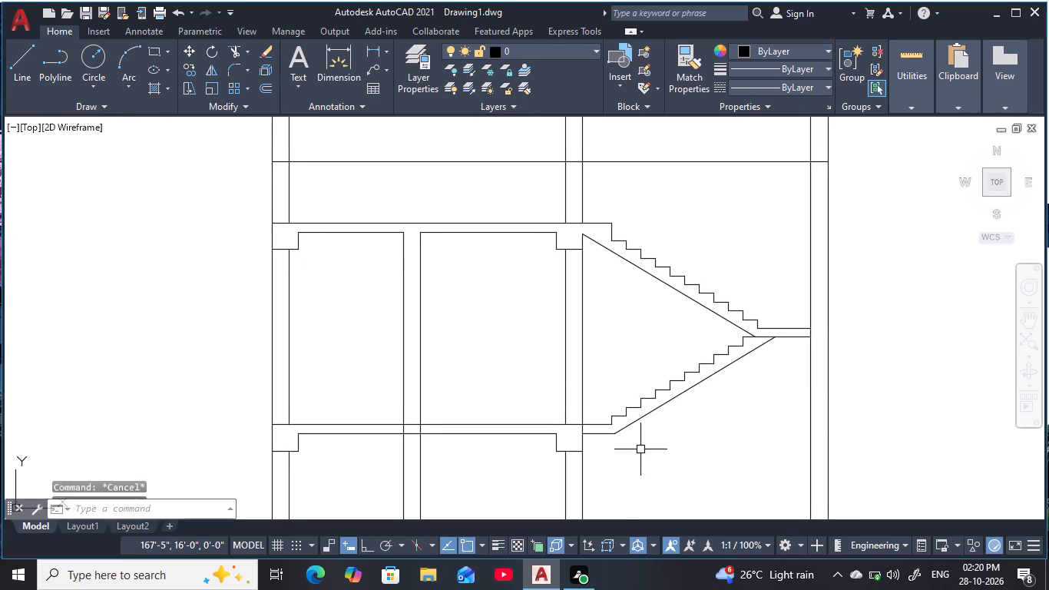
pyautogui.press('Escape')
pyautogui.press('Escape')
pyautogui.press('Escape')
pyautogui.press('Escape')
pyautogui.press('Escape')
# Draw a vertical construction line through the foot of the lower flight's first riser.
pyautogui.press('x')
pyautogui.write('L')
pyautogui.press('space')
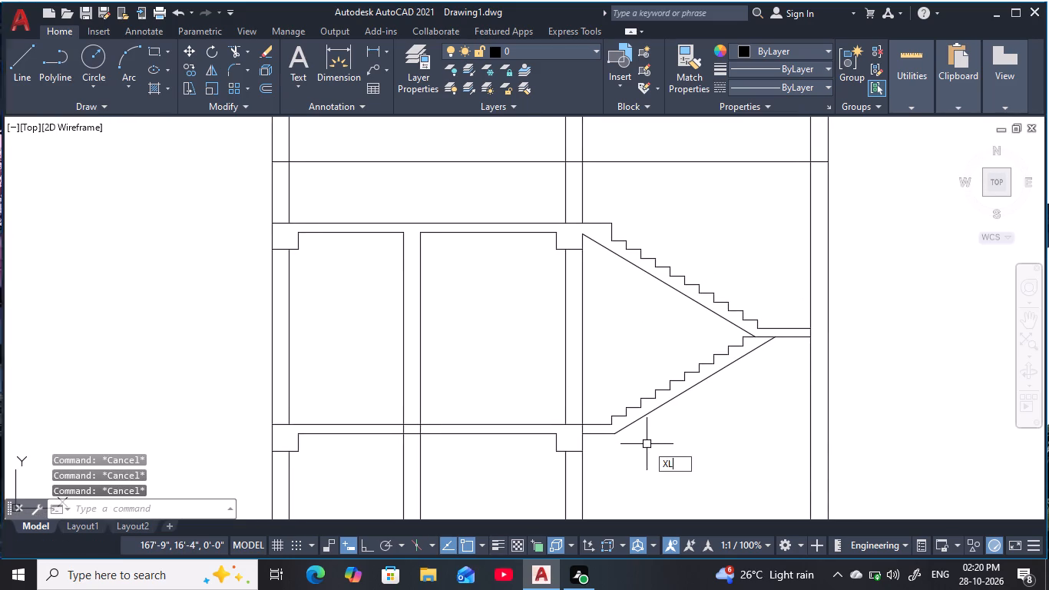
pyautogui.moveTo(640, 456); pyautogui.dragTo(632, 413, button='middle')
pyautogui.write('V')
pyautogui.press('space')
pyautogui.moveTo(634, 417); pyautogui.dragTo(633, 406, button='middle')
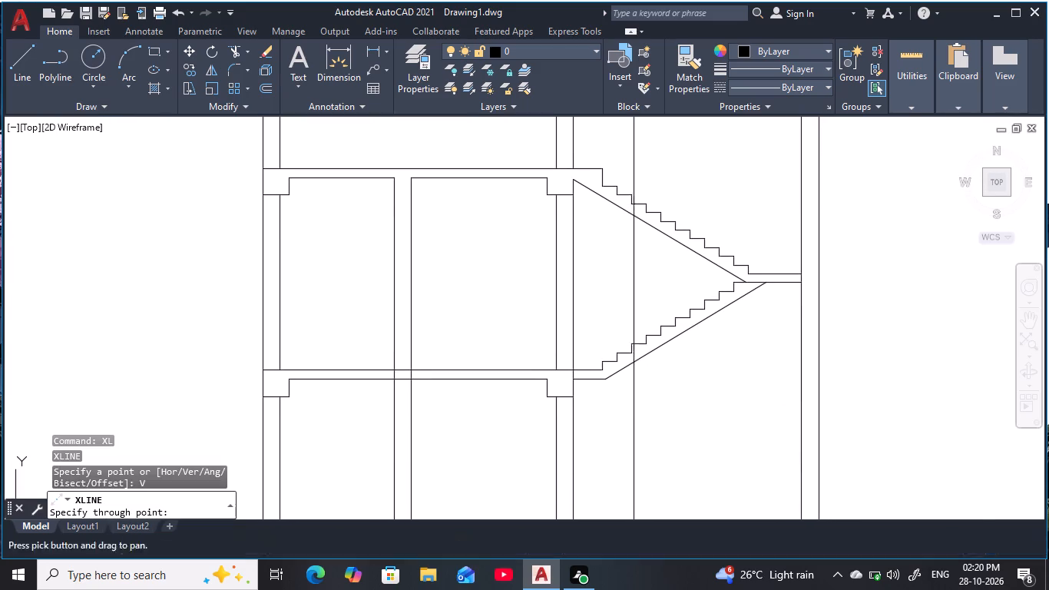
pyautogui.scroll(3, 601, 368)
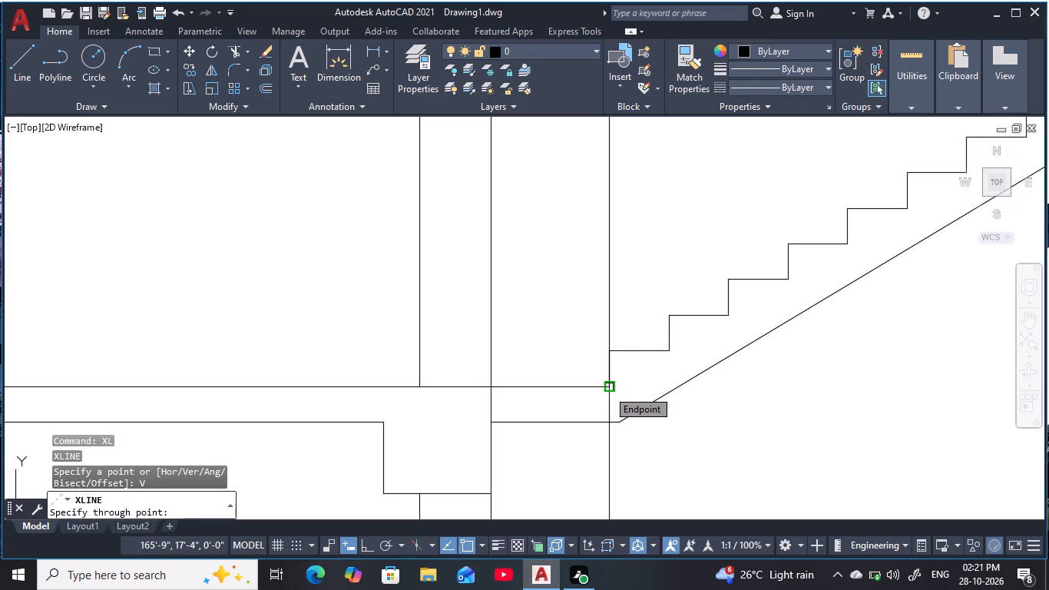
pyautogui.click(607, 389)
pyautogui.press('Escape')
pyautogui.press('Escape')
# Examine the empty staircase bay on the storey below against the existing flights above it.
pyautogui.scroll(-1, 792, 453)
pyautogui.moveTo(790, 453); pyautogui.dragTo(751, 330, button='middle')
pyautogui.scroll(-2, 764, 300)
pyautogui.press('Escape')
pyautogui.press('Escape')
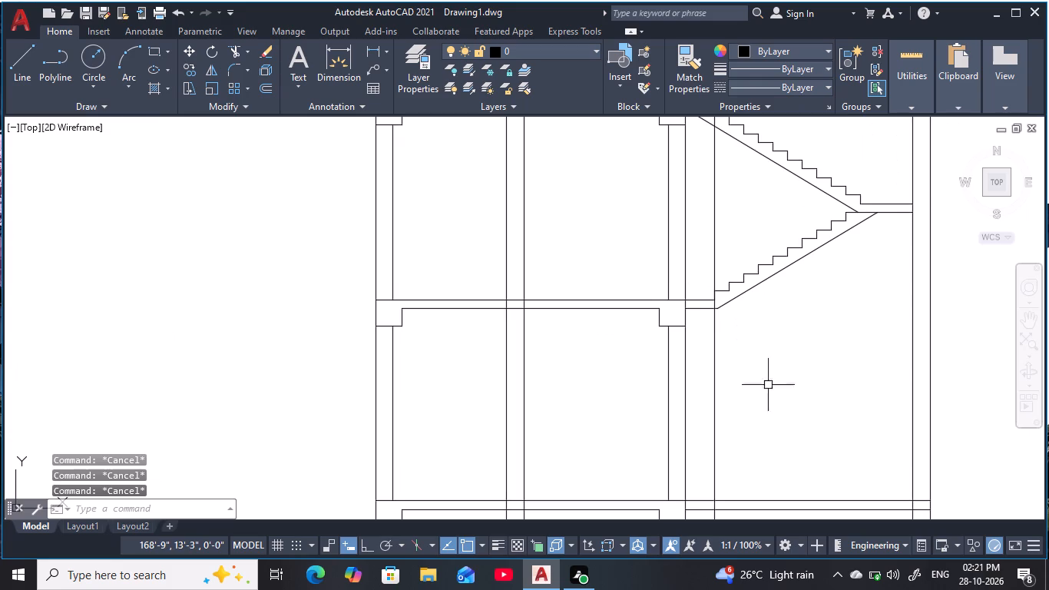
pyautogui.press('Escape')
pyautogui.moveTo(767, 390); pyautogui.dragTo(750, 345, button='middle')
pyautogui.press('Escape')
pyautogui.press('Escape')
pyautogui.press('Escape')
pyautogui.press('Escape')
pyautogui.press('Escape')
pyautogui.moveTo(740, 421); pyautogui.dragTo(728, 402, button='middle')
pyautogui.moveTo(733, 424); pyautogui.dragTo(720, 427, button='middle')
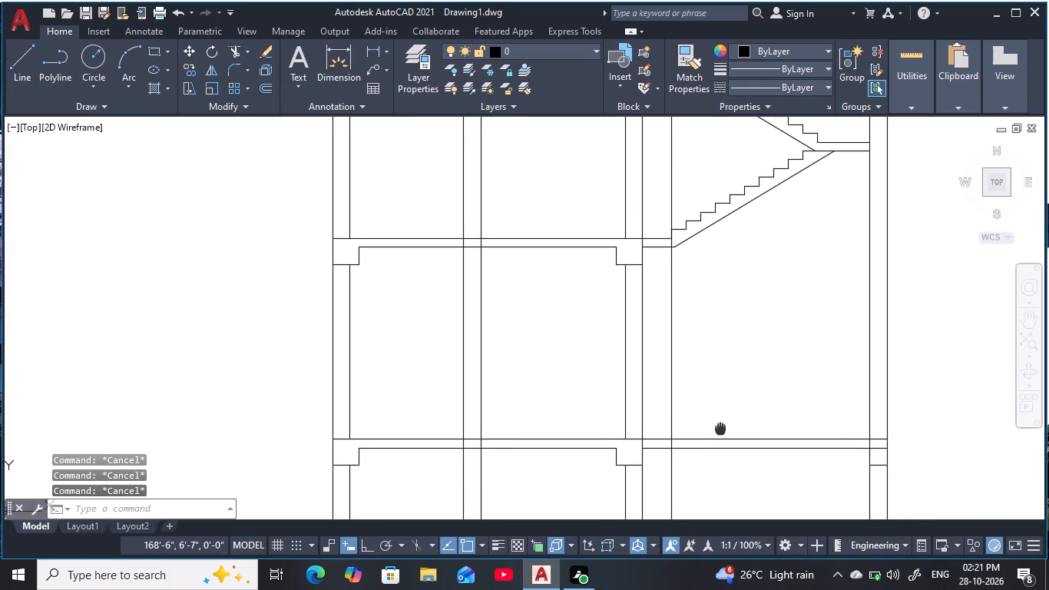
pyautogui.moveTo(720, 427); pyautogui.dragTo(721, 427, button='middle')
pyautogui.scroll(1, 730, 417)
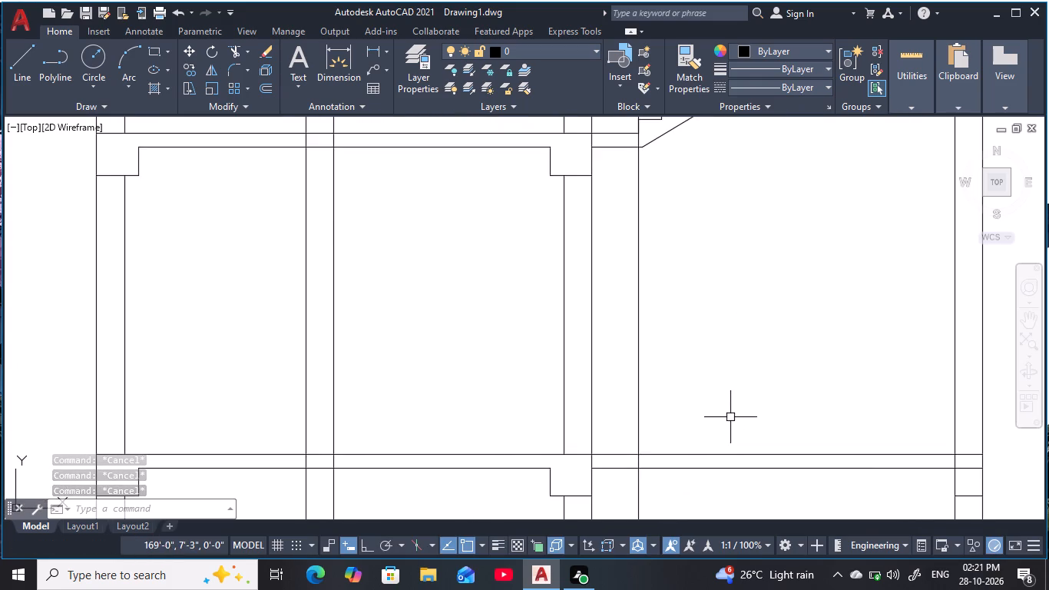
pyautogui.moveTo(726, 418); pyautogui.dragTo(675, 473, button='middle')
pyautogui.moveTo(693, 368); pyautogui.dragTo(650, 589, button='middle')
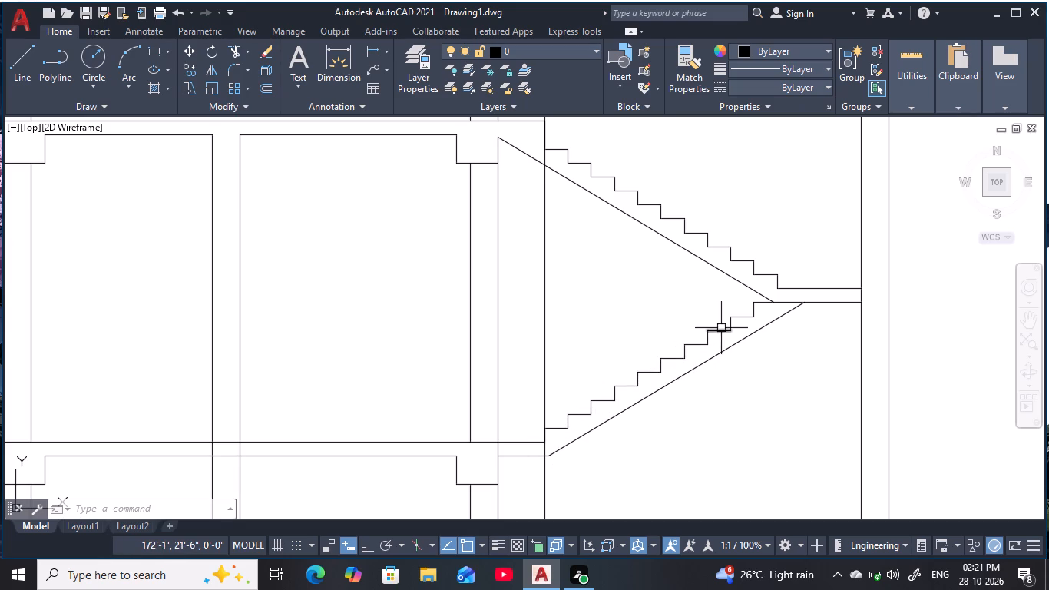
pyautogui.scroll(-2, 809, 428)
pyautogui.moveTo(798, 427); pyautogui.dragTo(733, 315, button='middle')
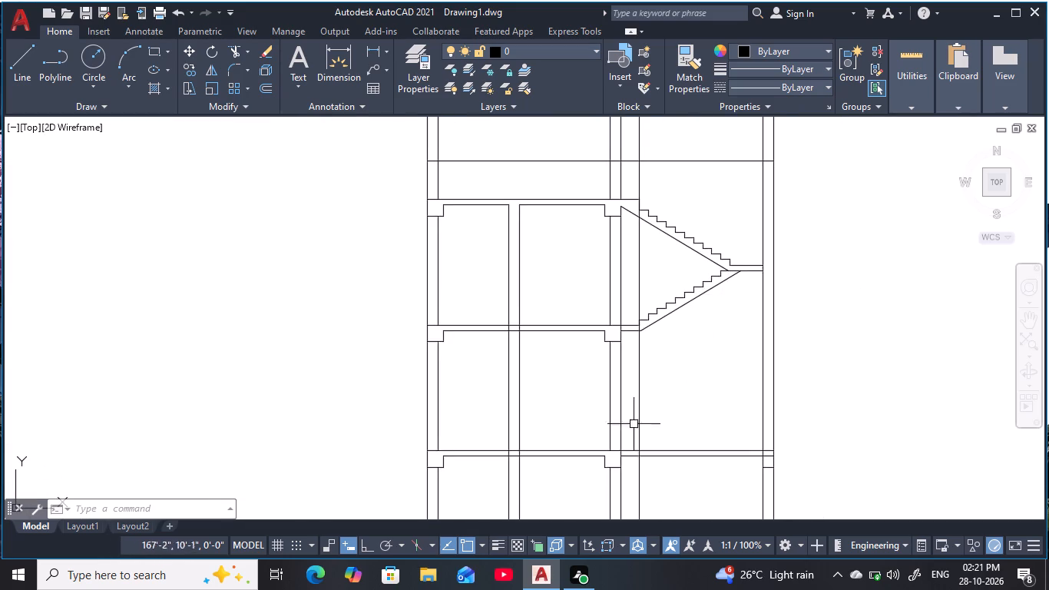
# Draw a 6" riser and 10" tread from the construction line's intersection with the slab top one floor below the staircase, with Ortho on.
pyautogui.moveTo(623, 441); pyautogui.dragTo(590, 366, button='middle')
pyautogui.scroll(2, 677, 376)
pyautogui.scroll(1, 585, 381)
pyautogui.moveTo(584, 382); pyautogui.dragTo(581, 407, button='middle')
pyautogui.press('Escape')
pyautogui.press('Escape')
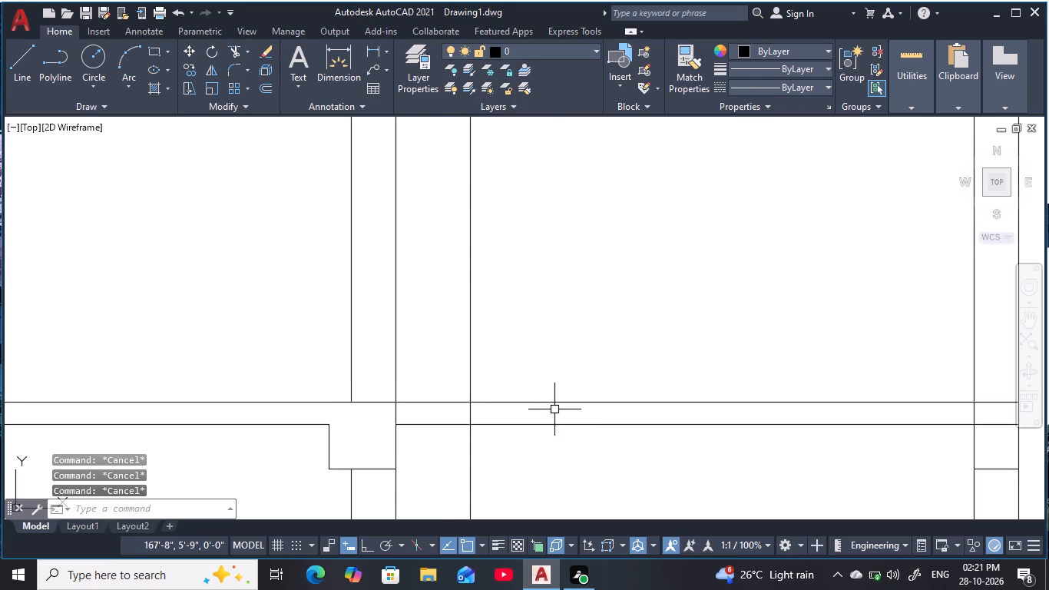
pyautogui.press('l')
pyautogui.press('space')
pyautogui.click(468, 399)
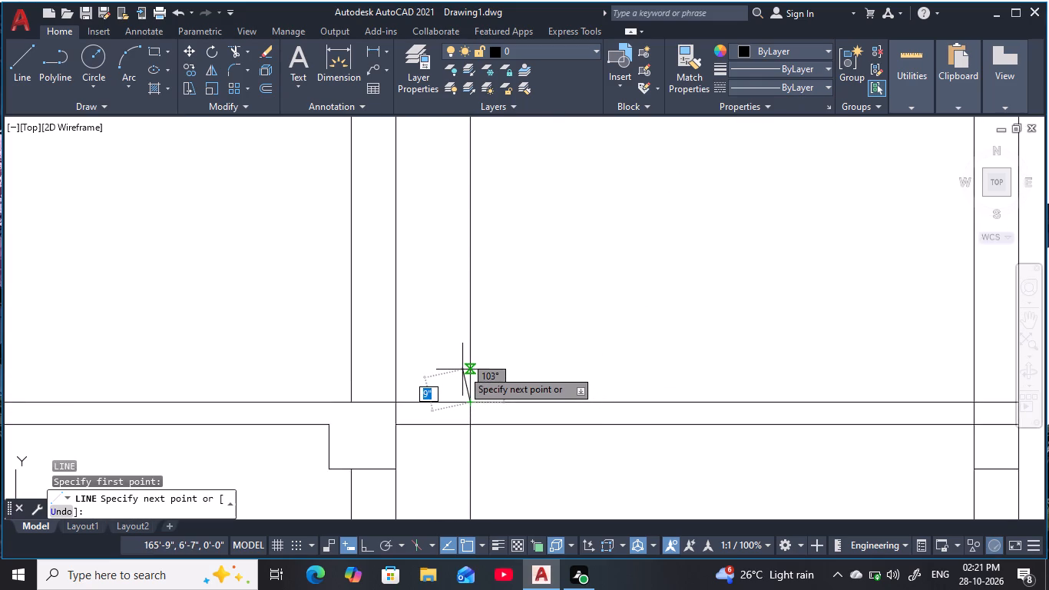
pyautogui.press('F8')
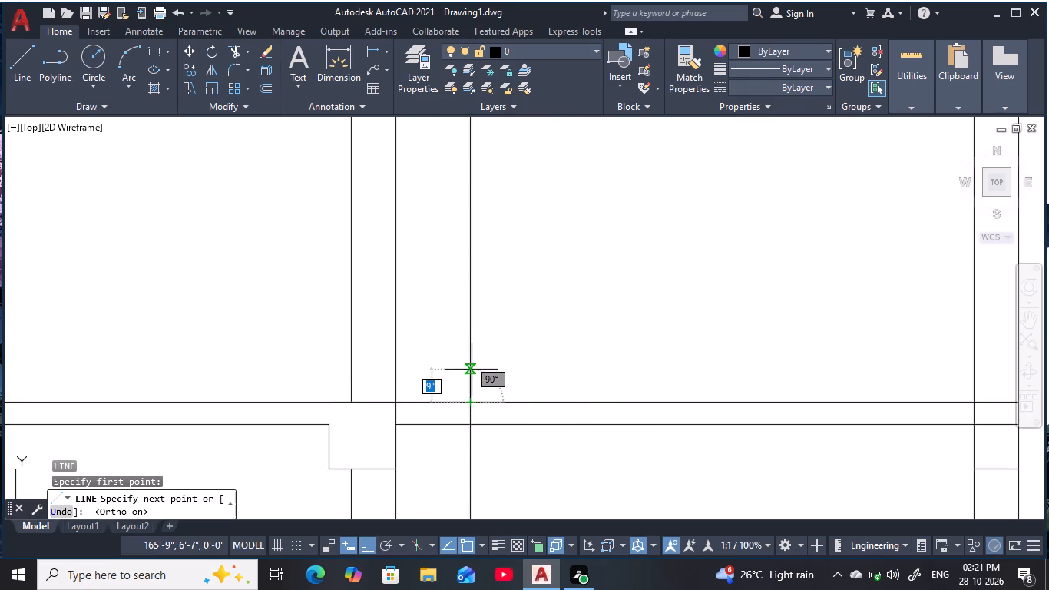
pyautogui.write('6')
pyautogui.press('space')
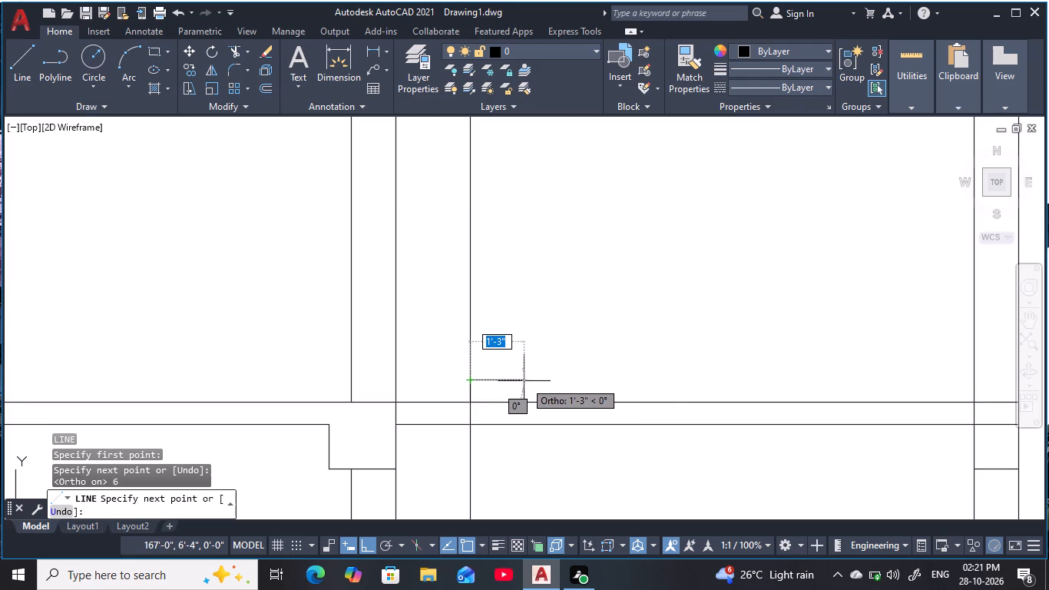
pyautogui.press('1')
pyautogui.write('90')
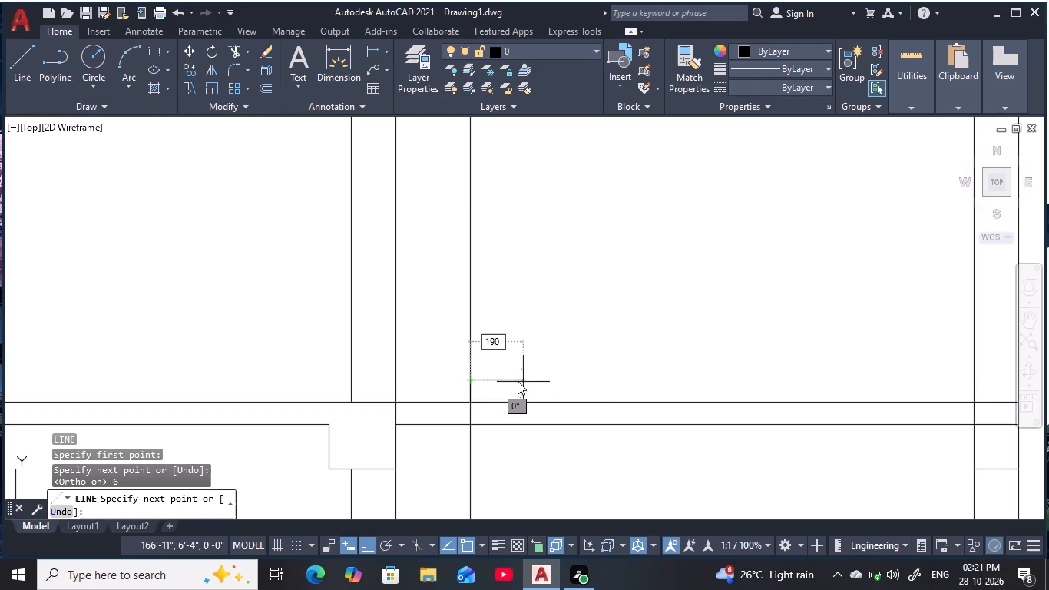
pyautogui.press('BackSpace')
pyautogui.press('BackSpace')
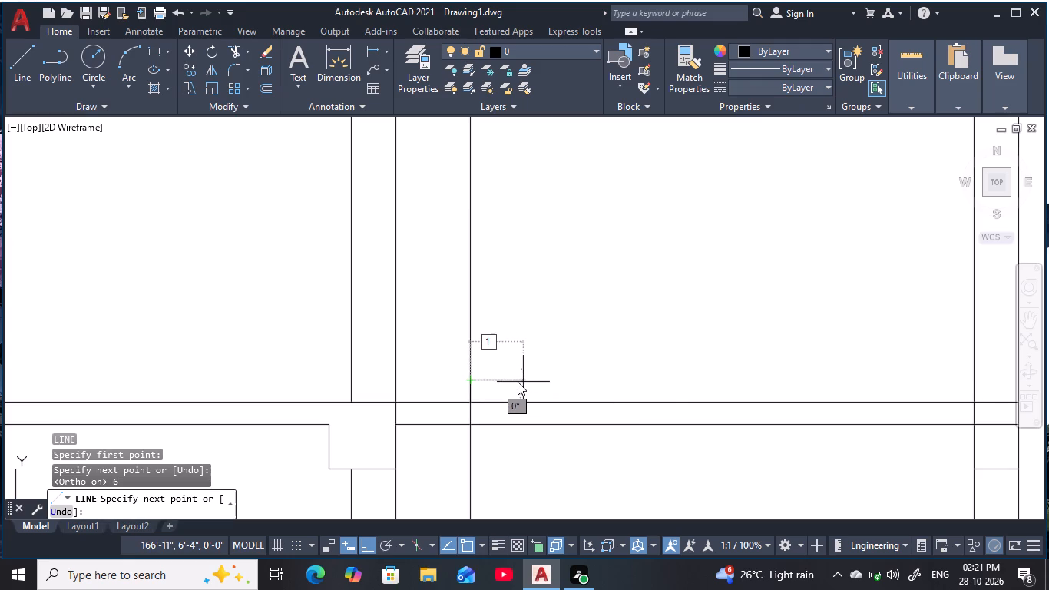
pyautogui.press('0')
pyautogui.press('space')
pyautogui.press('Escape')
pyautogui.press('Escape')
pyautogui.press('Escape')
pyautogui.press('Escape')
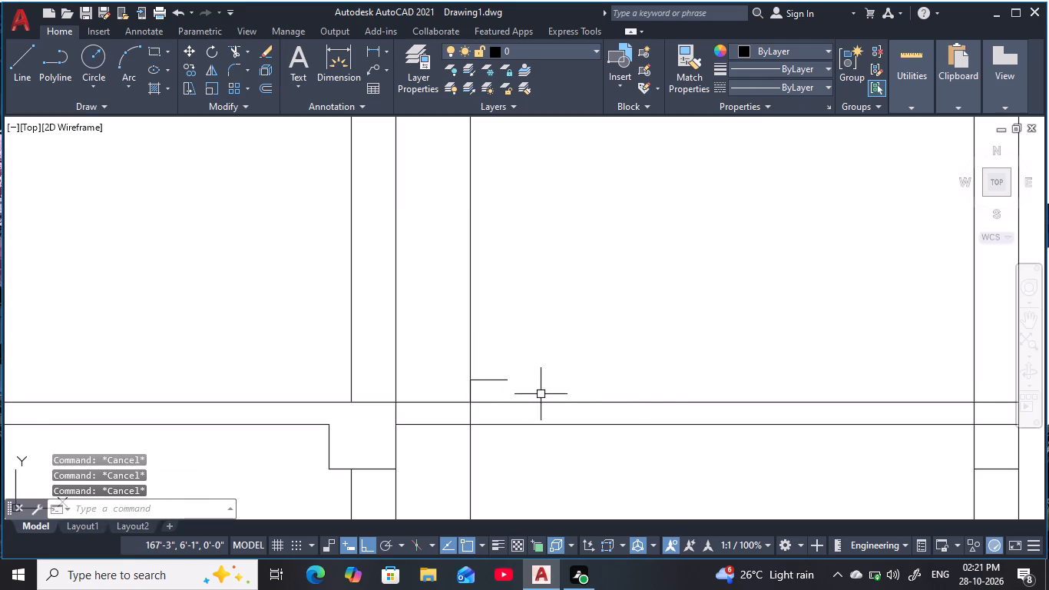
pyautogui.press('Escape')
pyautogui.press('Escape')
pyautogui.press('Escape')
pyautogui.middleClick(541, 395)
pyautogui.press('Escape')
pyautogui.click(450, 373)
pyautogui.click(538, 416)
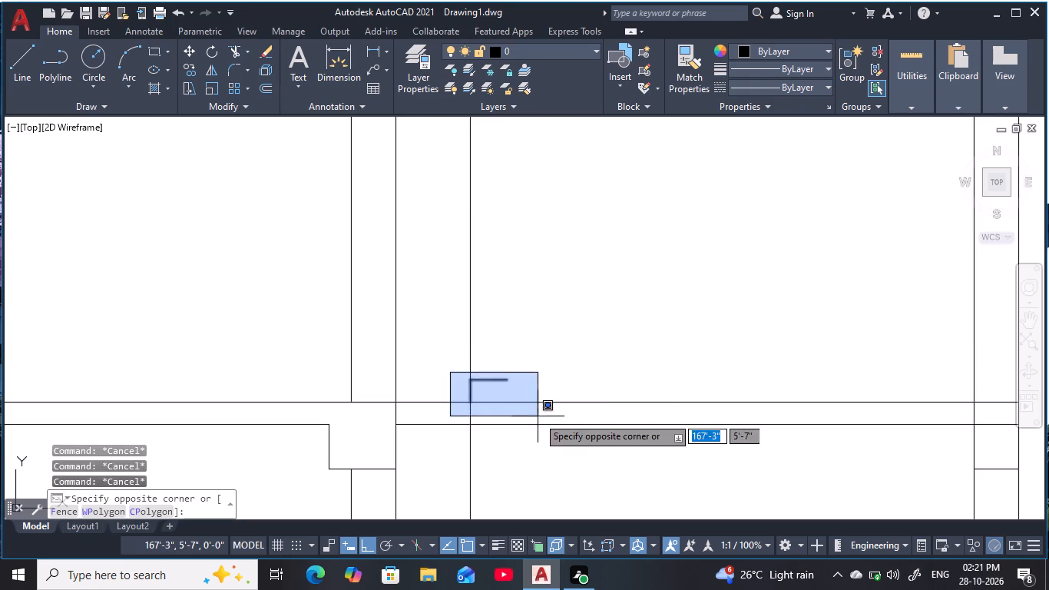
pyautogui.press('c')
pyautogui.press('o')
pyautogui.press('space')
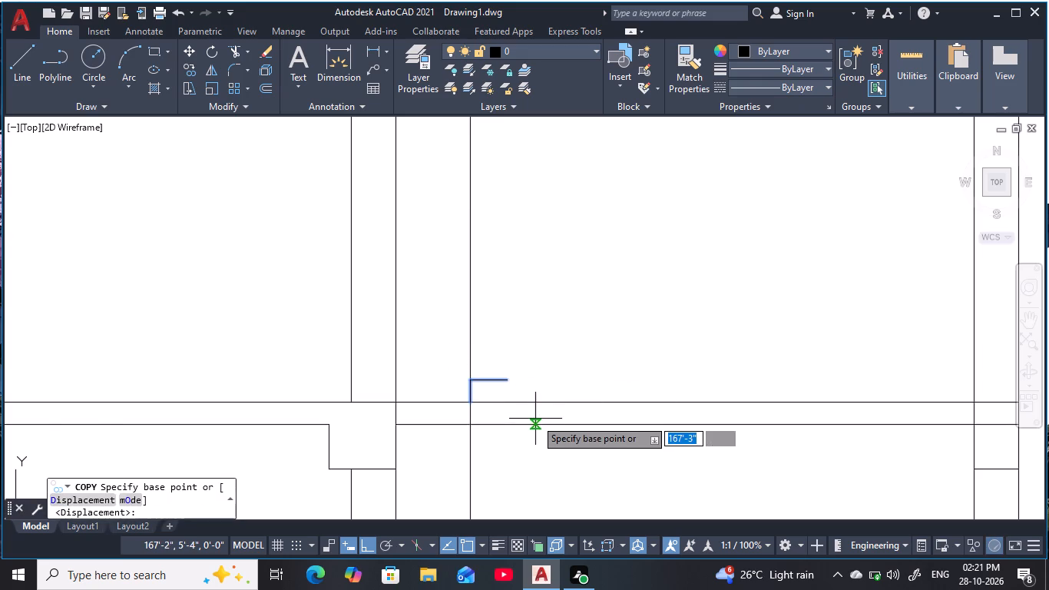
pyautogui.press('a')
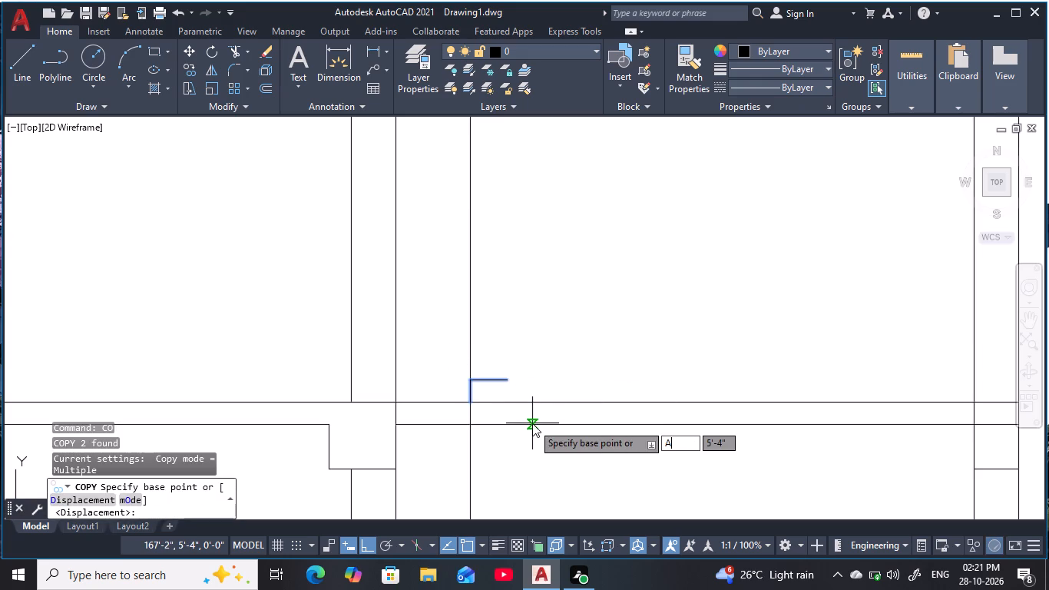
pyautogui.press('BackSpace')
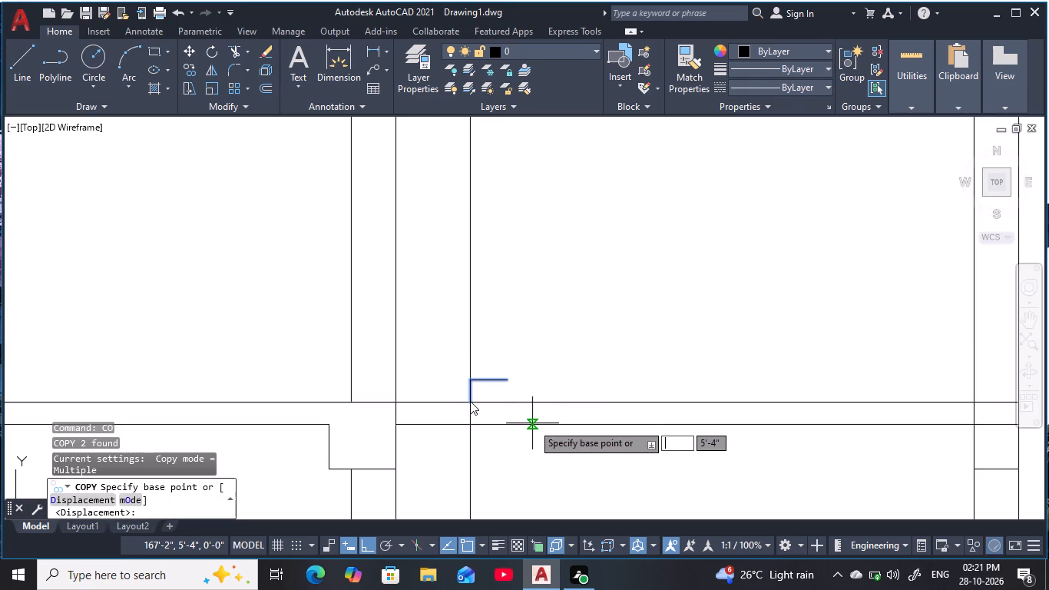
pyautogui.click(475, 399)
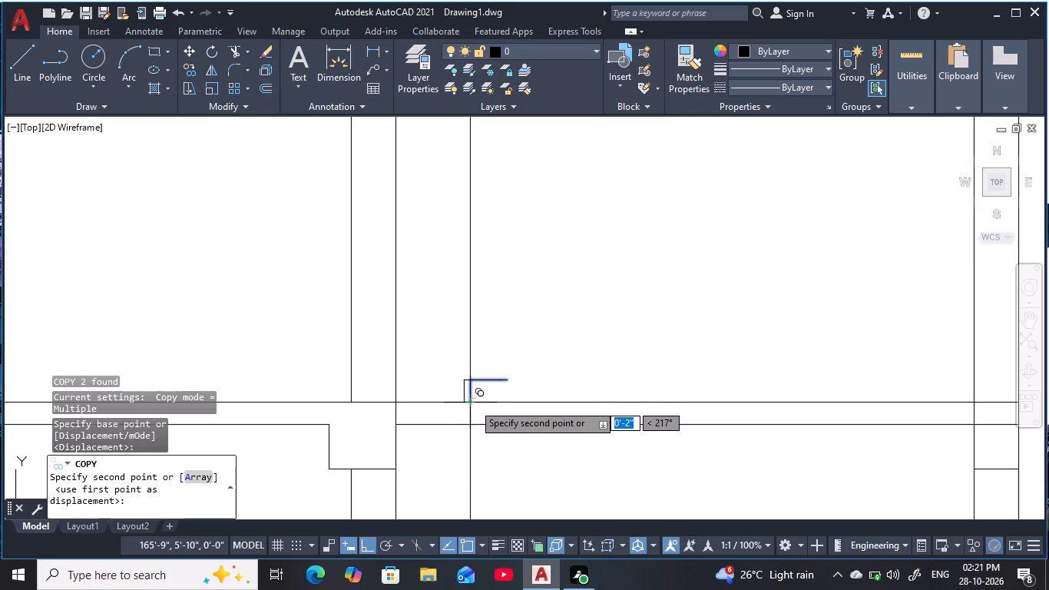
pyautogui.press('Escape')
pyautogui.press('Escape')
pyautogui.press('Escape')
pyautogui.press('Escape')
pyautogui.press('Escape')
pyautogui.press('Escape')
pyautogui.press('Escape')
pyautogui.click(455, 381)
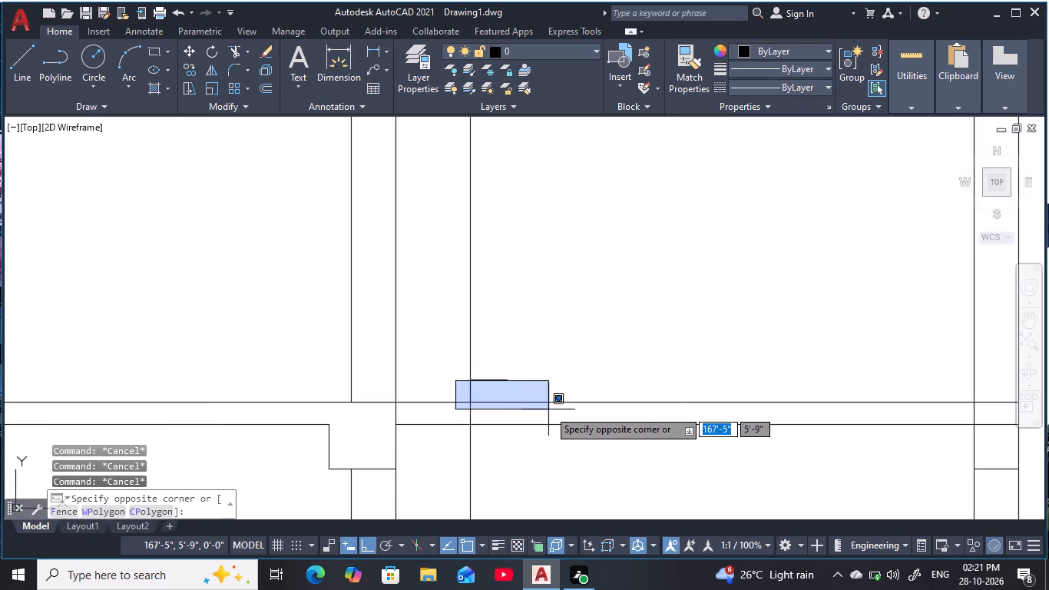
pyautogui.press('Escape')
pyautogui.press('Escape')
# Copy the new riser and tread as a 10-item array, stepping from the riser's foot to the tread's end to form the lower flight.
pyautogui.click(448, 360)
pyautogui.click(533, 418)
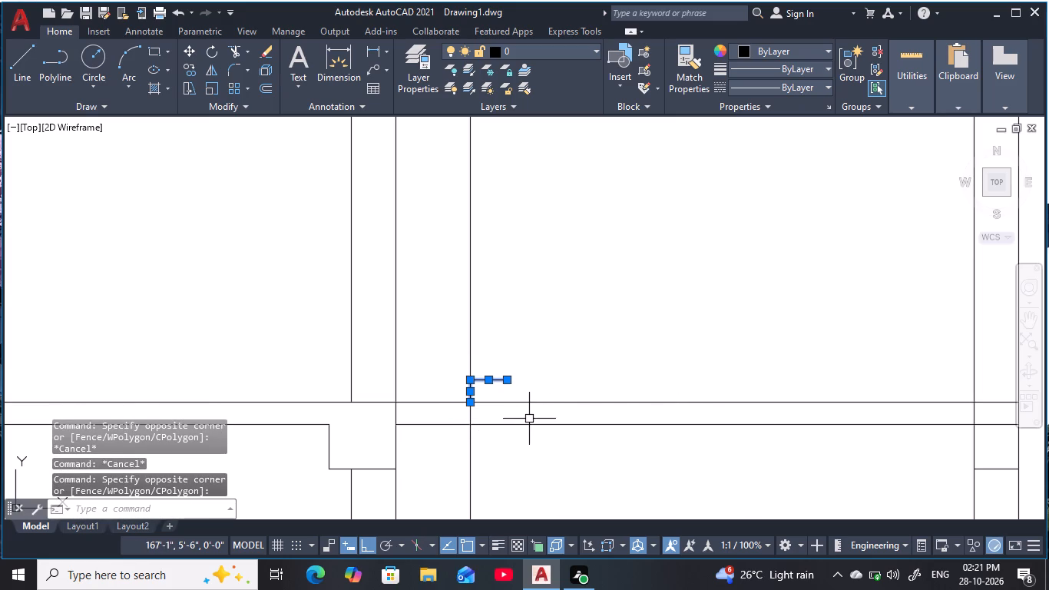
pyautogui.press('c')
pyautogui.press('o')
pyautogui.press('space')
pyautogui.click(472, 401)
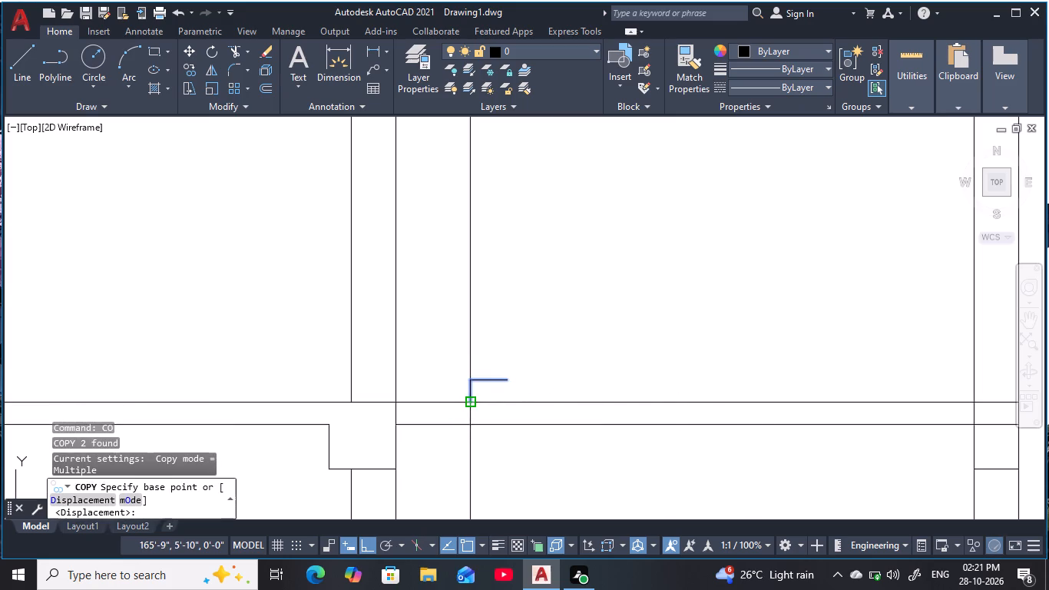
pyautogui.press('a')
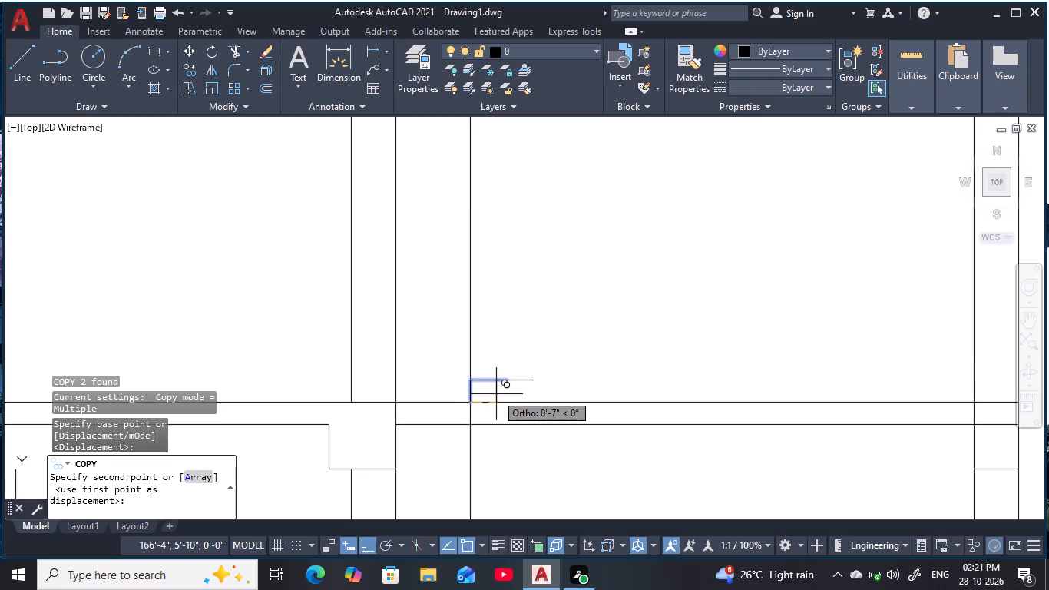
pyautogui.press('space')
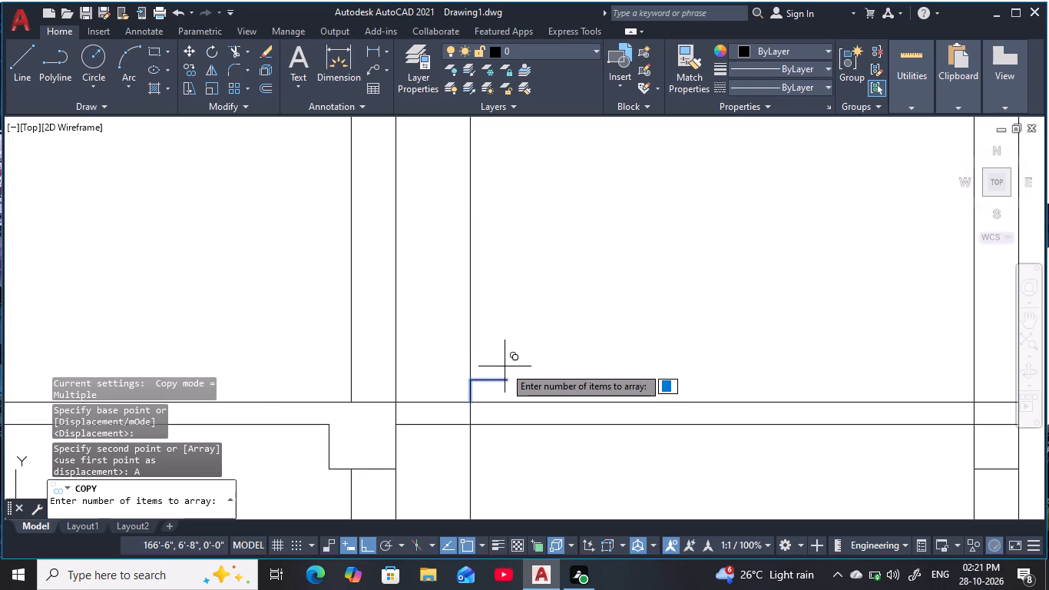
pyautogui.press('1')
pyautogui.write('0')
pyautogui.press('space')
pyautogui.press('F8')
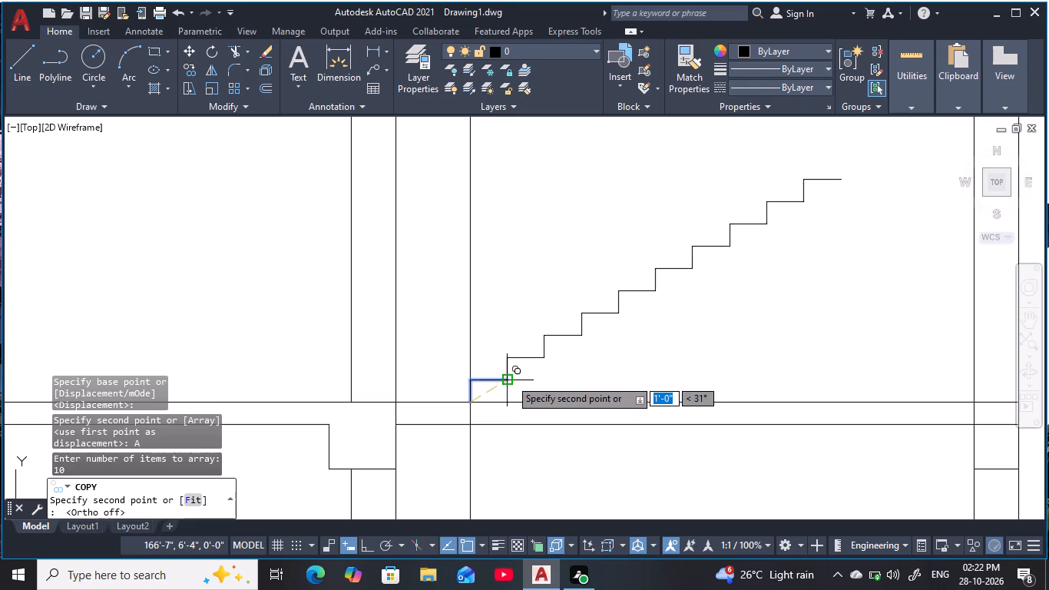
pyautogui.scroll(3, 510, 379)
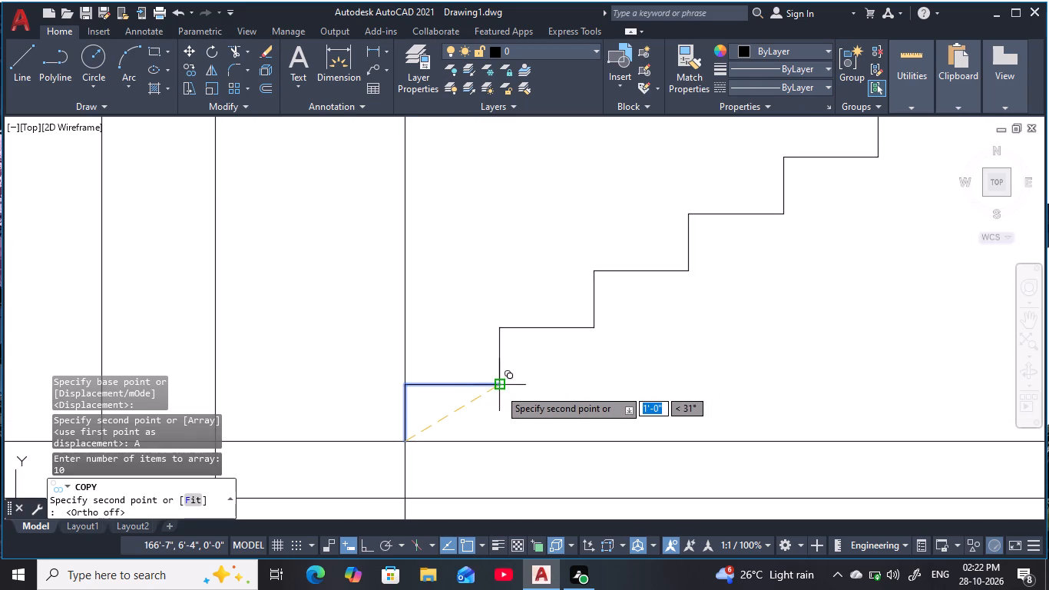
pyautogui.click(499, 389)
pyautogui.press('Escape')
pyautogui.press('Escape')
# Draw a horizontal landing line from the end of the lower flight's top tread to the inner face of the outer wall.
pyautogui.scroll(-2, 647, 390)
pyautogui.moveTo(649, 391); pyautogui.dragTo(492, 447, button='middle')
pyautogui.press('Escape')
pyautogui.scroll(-2, 561, 429)
pyautogui.moveTo(571, 429); pyautogui.dragTo(544, 446, button='middle')
pyautogui.press('Escape')
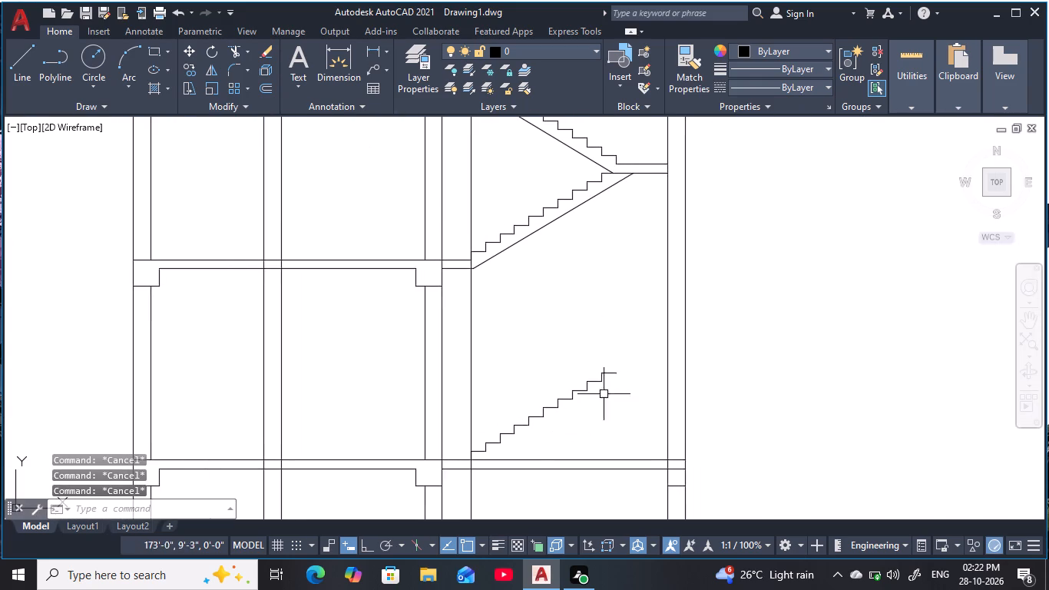
pyautogui.press('Escape')
pyautogui.moveTo(612, 384); pyautogui.dragTo(586, 412, button='middle')
pyautogui.press('Escape')
pyautogui.press('Escape')
pyautogui.press('Escape')
pyautogui.press('Escape')
pyautogui.moveTo(610, 391); pyautogui.dragTo(589, 399, button='middle')
pyautogui.press('Escape')
pyautogui.press('Escape')
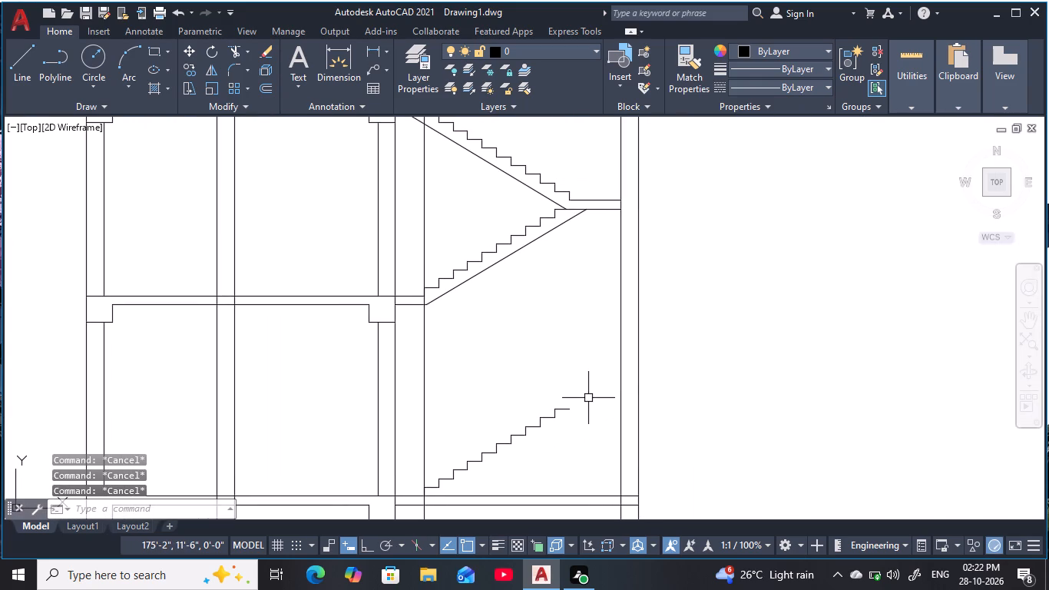
pyautogui.write('L')
pyautogui.press('space')
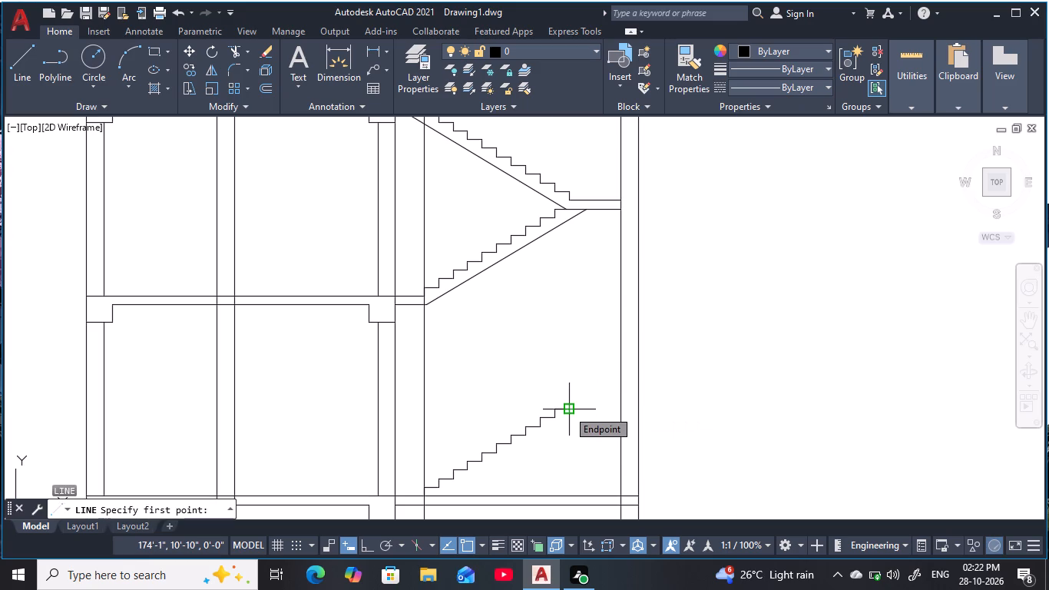
pyautogui.click(568, 409)
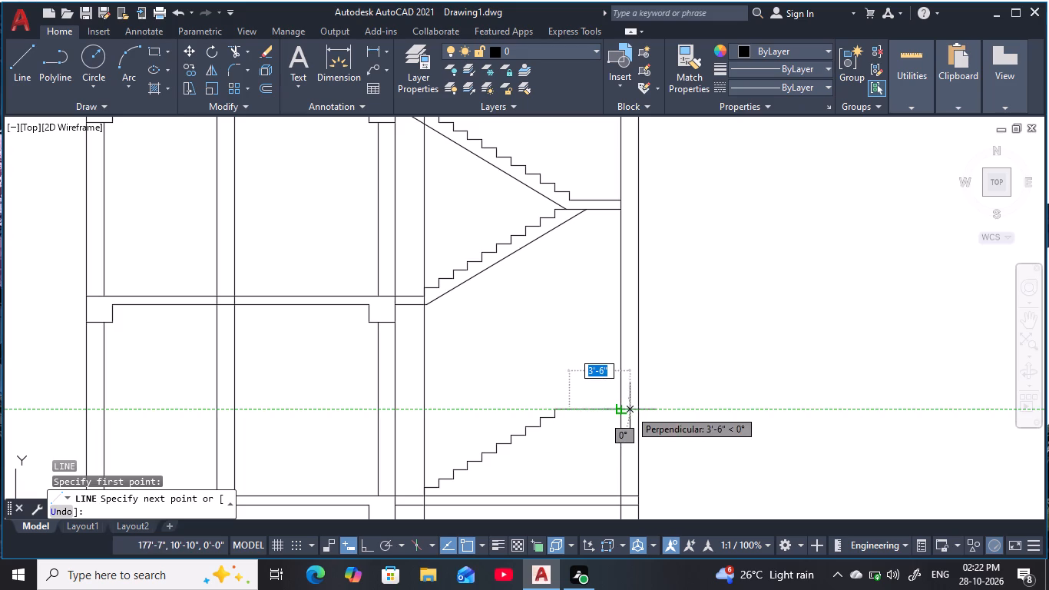
pyautogui.press('F8')
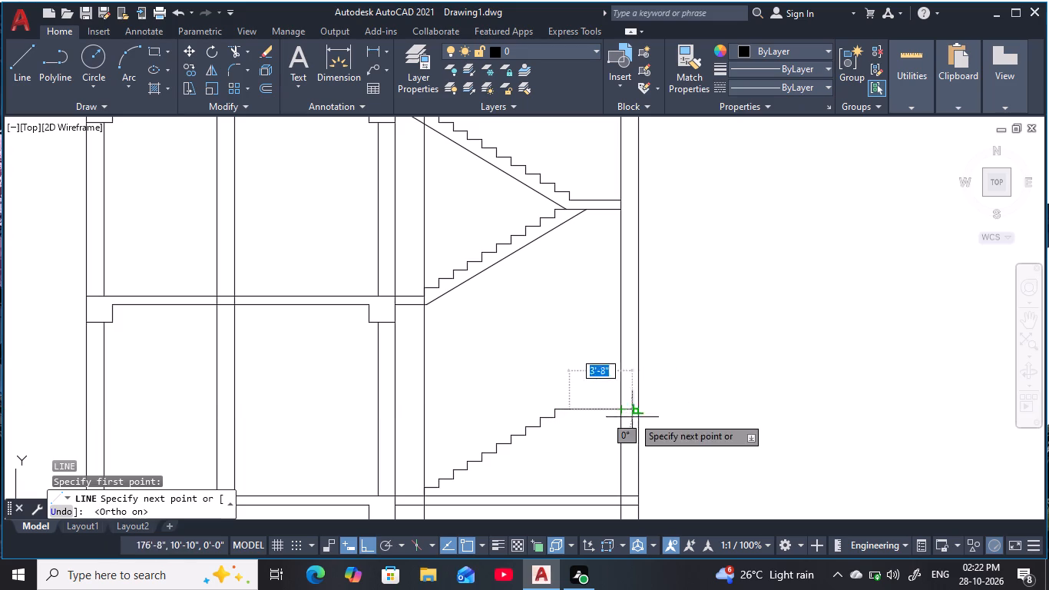
pyautogui.click(620, 413)
pyautogui.press('Escape')
pyautogui.press('Escape')
pyautogui.press('Escape')
# Offset the new landing line 6" upward.
pyautogui.moveTo(603, 399); pyautogui.dragTo(606, 385, button='middle')
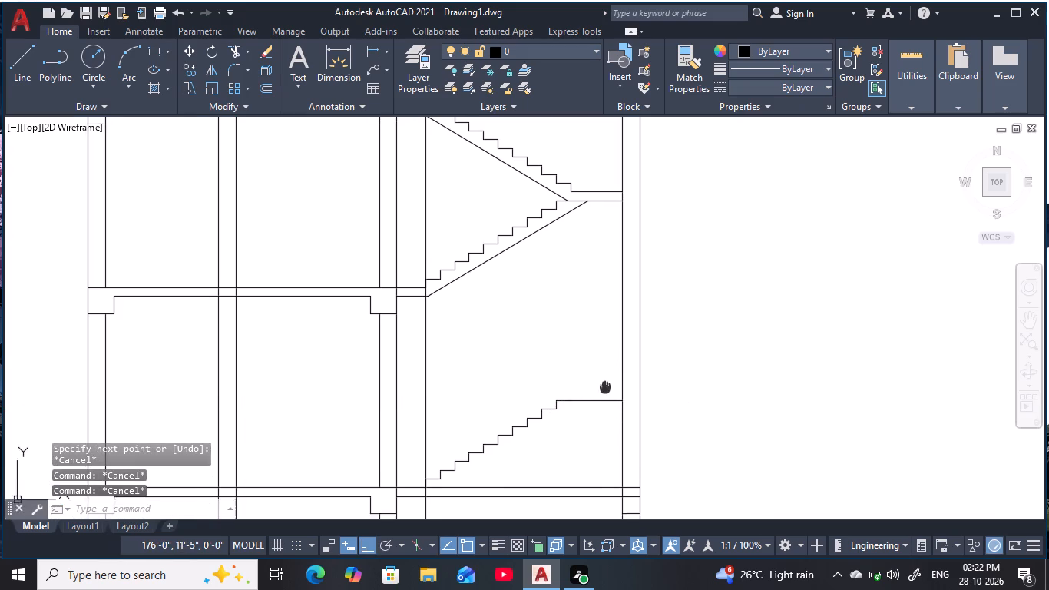
pyautogui.moveTo(606, 385); pyautogui.dragTo(607, 378, button='middle')
pyautogui.press('Escape')
pyautogui.press('Escape')
pyautogui.press('Escape')
pyautogui.write('O')
pyautogui.press('space')
pyautogui.press('6')
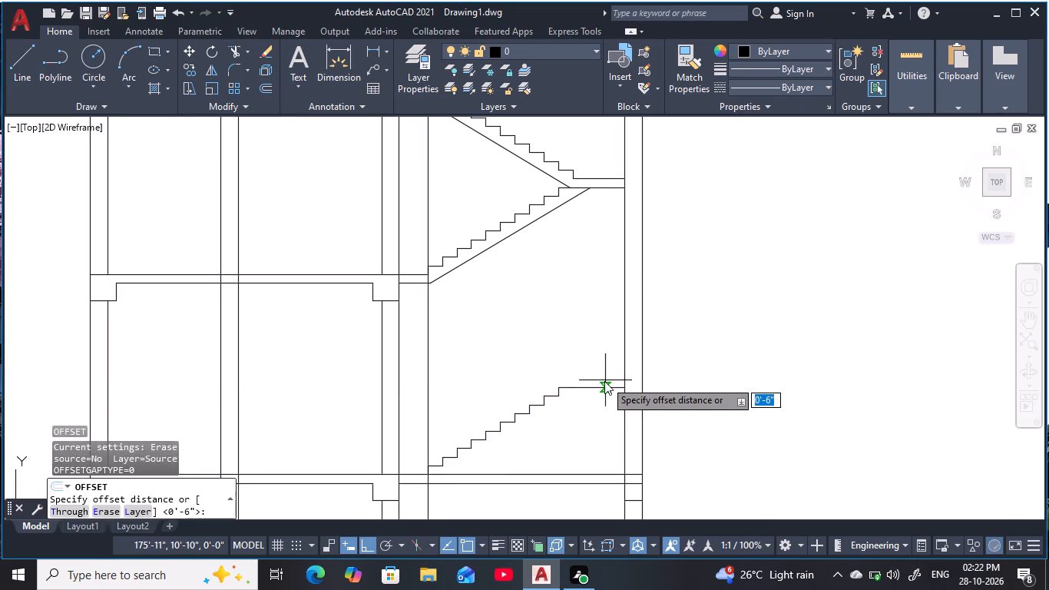
pyautogui.press('space')
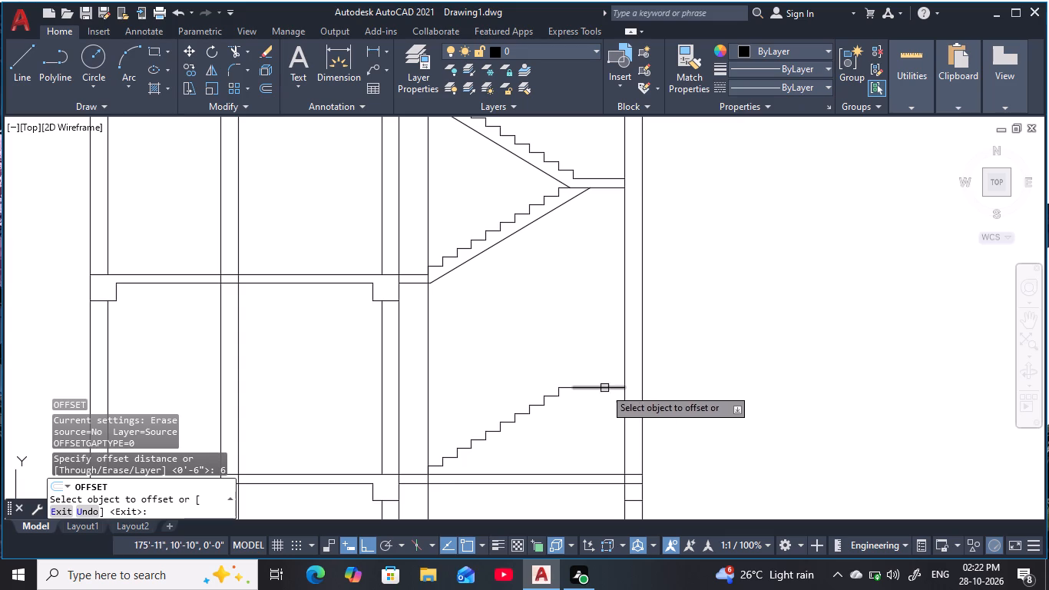
pyautogui.click(604, 388)
pyautogui.click(602, 346)
pyautogui.press('Escape')
pyautogui.press('Escape')
# Measure the landing's thickness on the staircase one storey above, at the outer wall.
pyautogui.moveTo(601, 337); pyautogui.dragTo(604, 366, button='middle')
pyautogui.press('Escape')
pyautogui.scroll(1, 607, 345)
pyautogui.press('Escape')
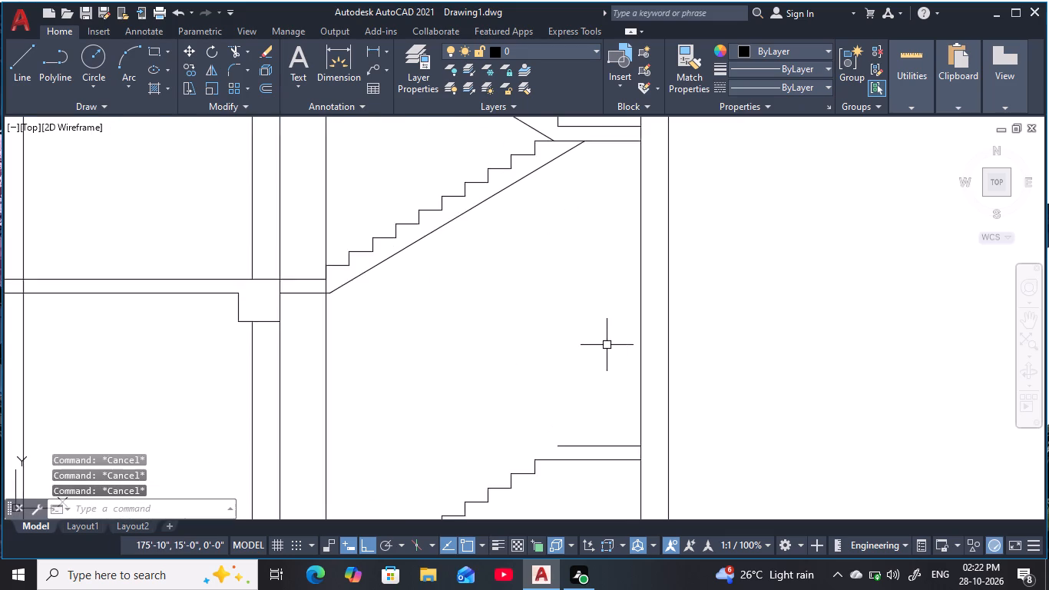
pyautogui.scroll(1, 607, 345)
pyautogui.moveTo(607, 345); pyautogui.dragTo(611, 430, button='middle')
pyautogui.press('Escape')
pyautogui.moveTo(617, 406); pyautogui.dragTo(599, 515, button='middle')
pyautogui.press('Escape')
pyautogui.press('Escape')
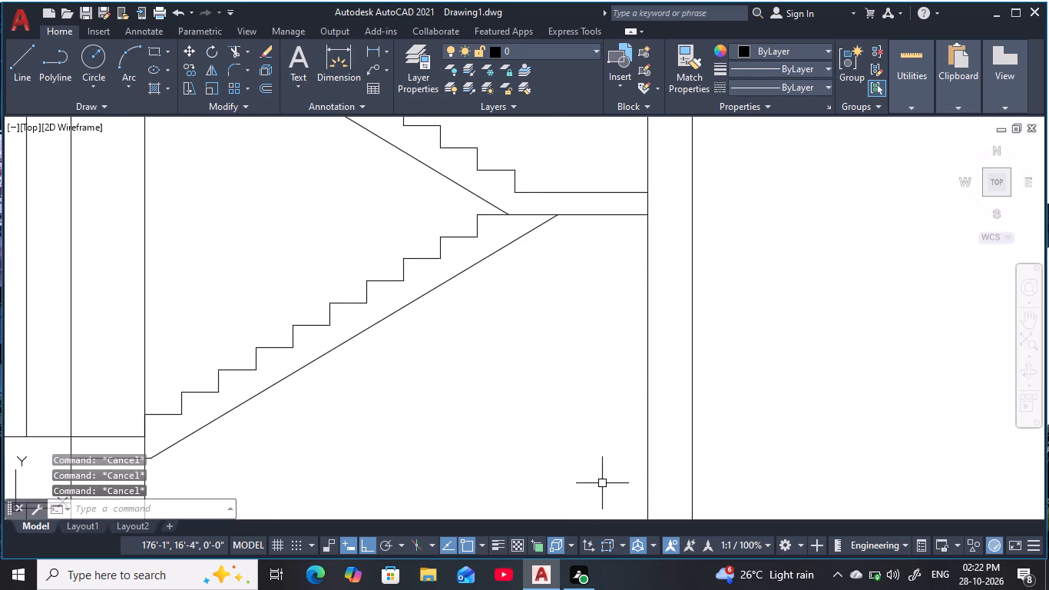
pyautogui.scroll(-1, 602, 482)
pyautogui.middleClick(602, 482)
pyautogui.press('Escape')
pyautogui.write('DLI')
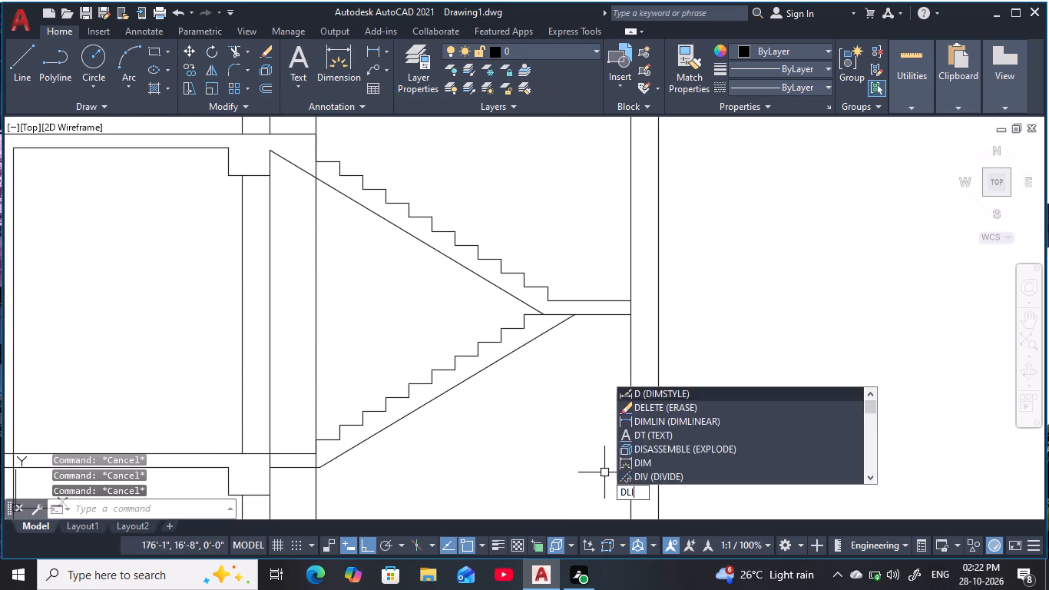
pyautogui.press('space')
pyautogui.click(630, 297)
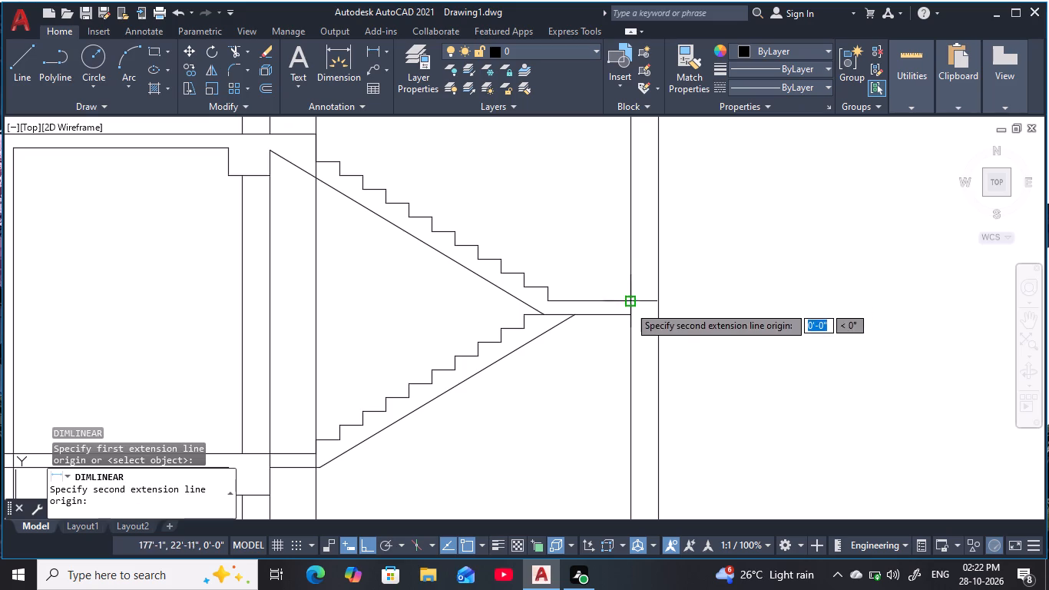
pyautogui.click(627, 312)
pyautogui.press('Escape')
pyautogui.press('Escape')
pyautogui.press('Escape')
# Draw a 6" riser up from the inner end of the upper landing line and a 10" tread from it away from the outer wall.
pyautogui.moveTo(682, 428); pyautogui.dragTo(677, 362, button='middle')
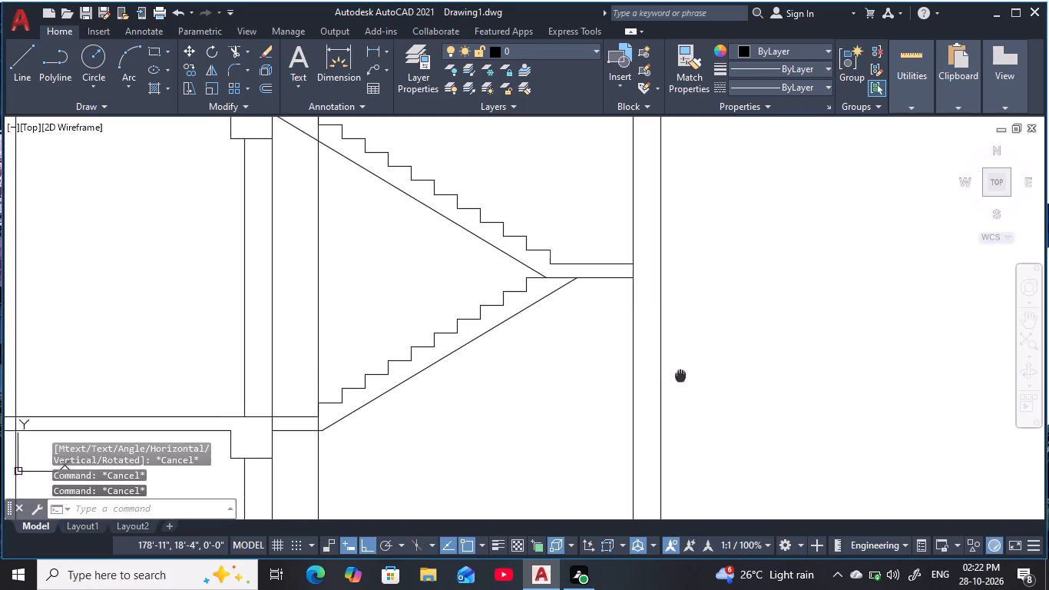
pyautogui.moveTo(677, 362); pyautogui.dragTo(664, 300, button='middle')
pyautogui.scroll(-2, 659, 241)
pyautogui.press('Escape')
pyautogui.press('Escape')
pyautogui.scroll(1, 630, 360)
pyautogui.middleClick(630, 360)
pyautogui.press('Escape')
pyautogui.press('Escape')
pyautogui.write('L')
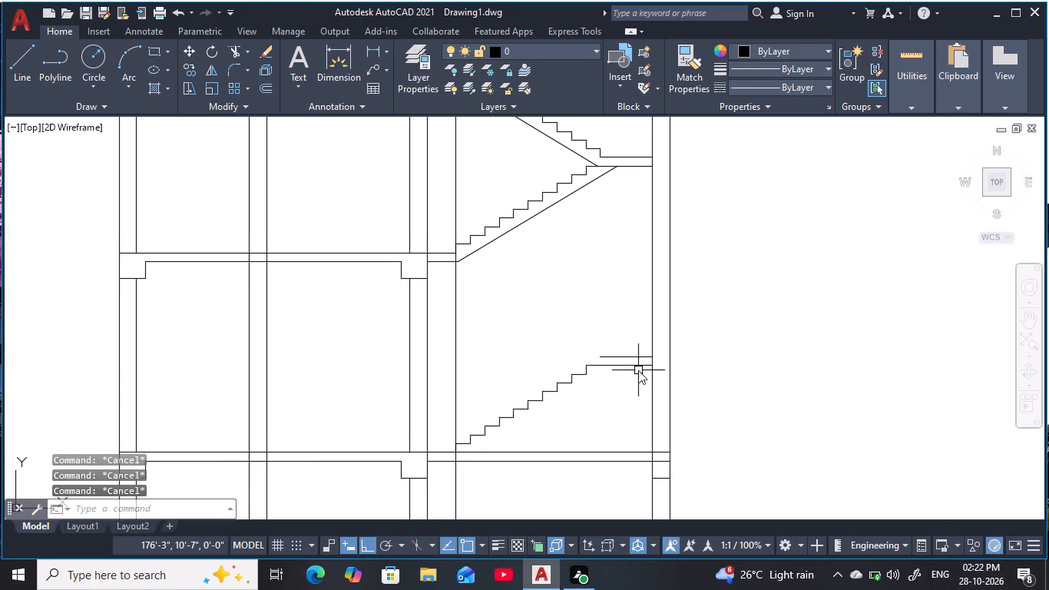
pyautogui.press('space')
pyautogui.click(601, 353)
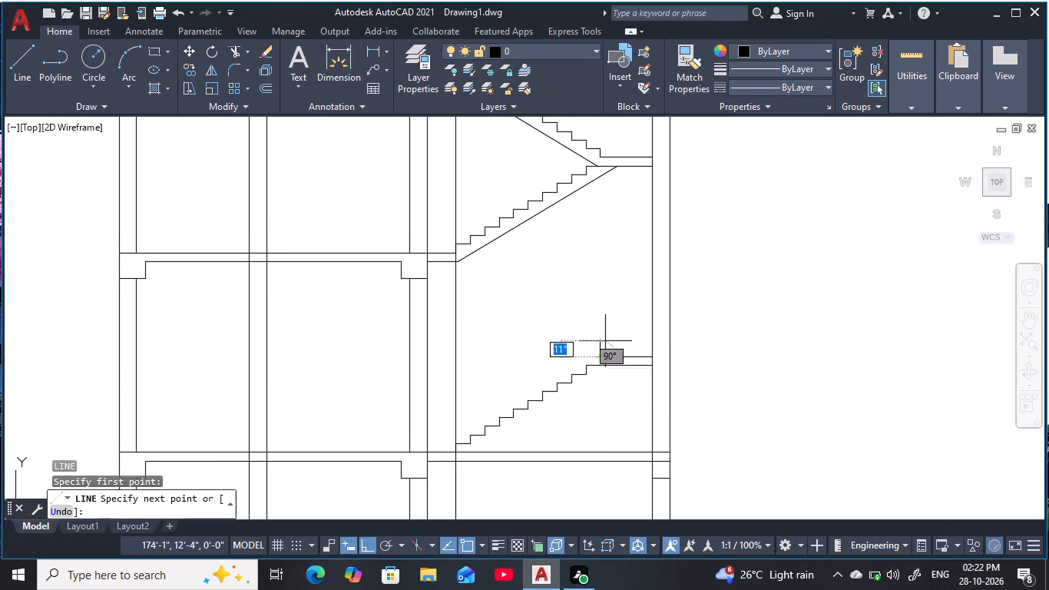
pyautogui.press('6')
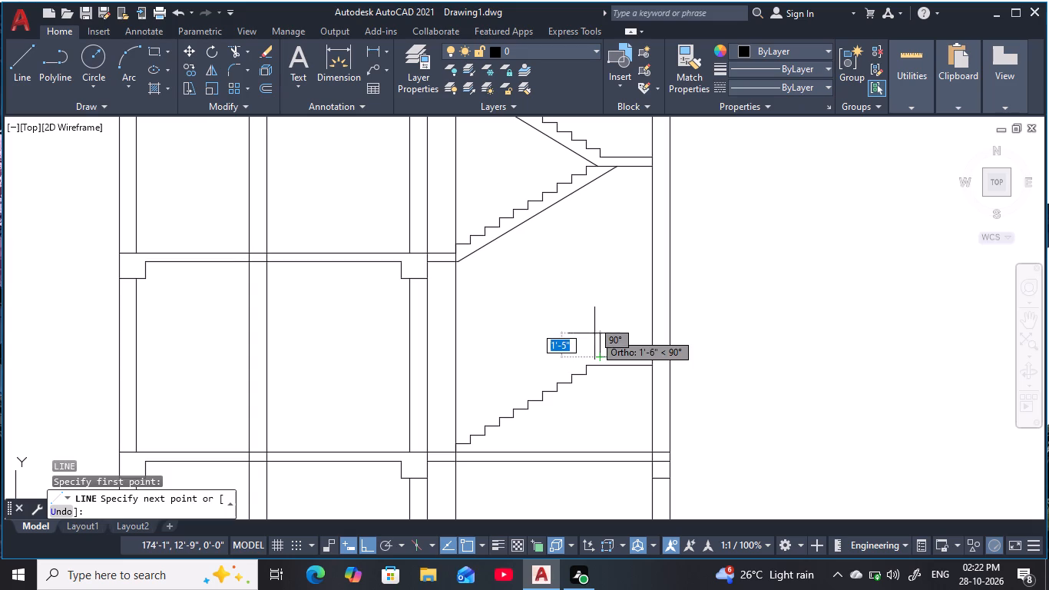
pyautogui.press('space')
pyautogui.press('1')
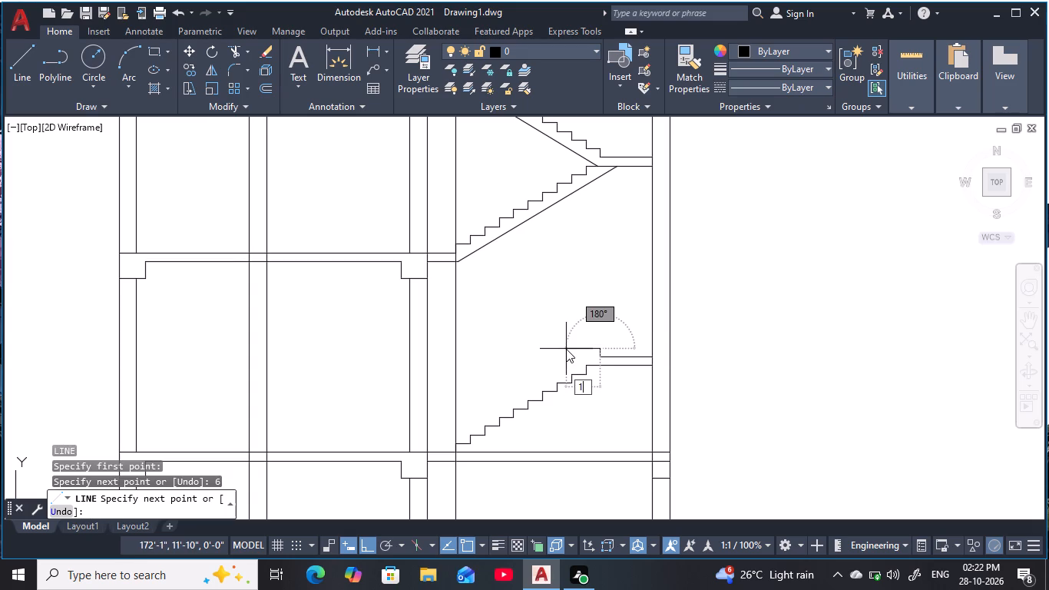
pyautogui.write('0')
pyautogui.press('space')
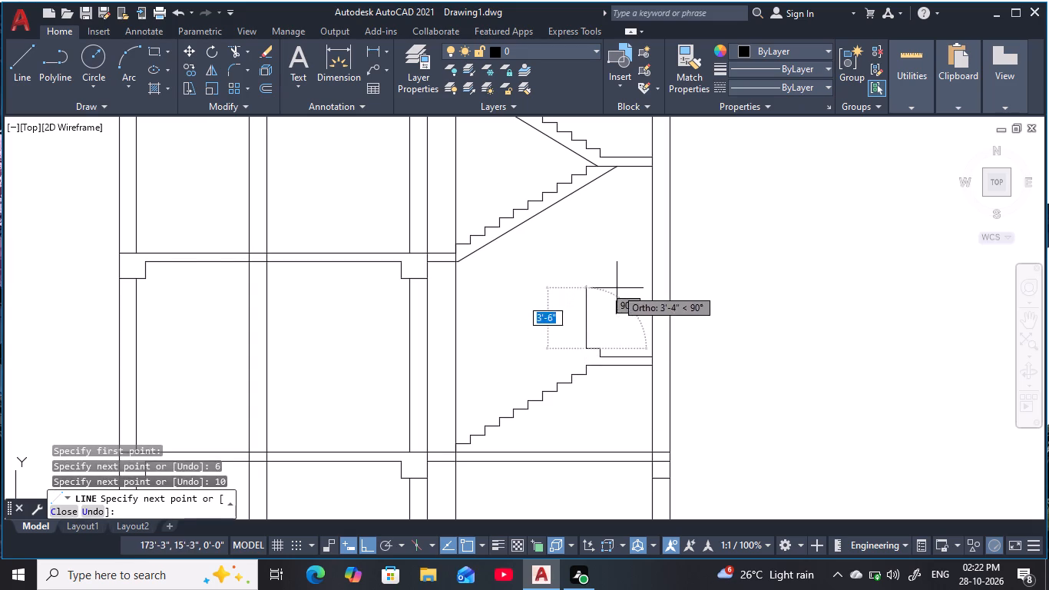
pyautogui.press('Escape')
pyautogui.press('Escape')
pyautogui.press('Escape')
pyautogui.press('Escape')
# Copy the riser and tread above the landing as a 10-item array, stepping from the riser's foot to the tread's end to form the upper flight.
pyautogui.middleClick(611, 346)
pyautogui.press('Escape')
pyautogui.press('Escape')
pyautogui.press('Escape')
pyautogui.click(585, 342)
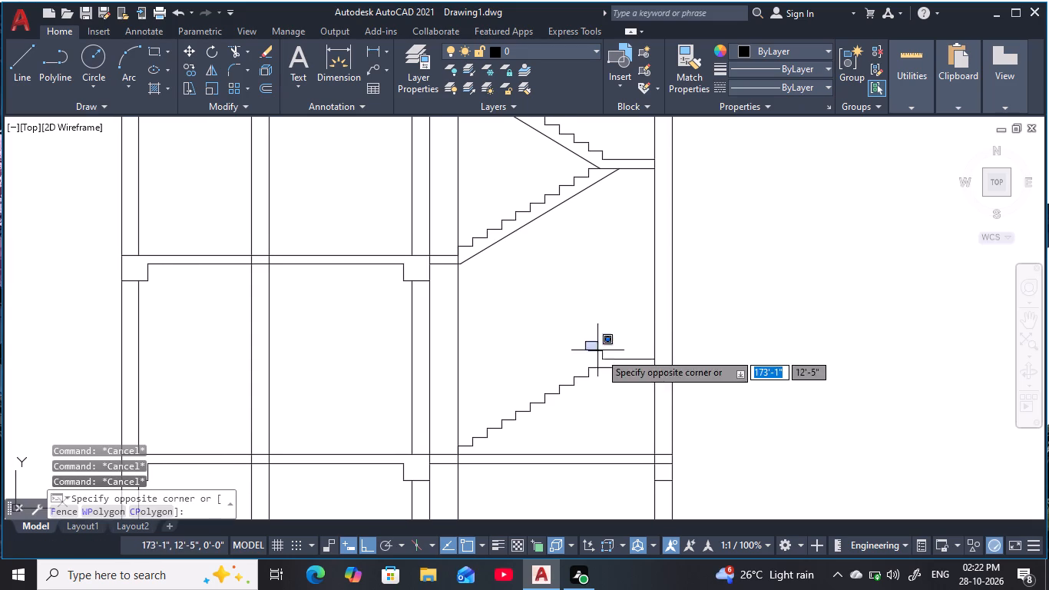
pyautogui.click(618, 366)
pyautogui.press('c')
pyautogui.press('o')
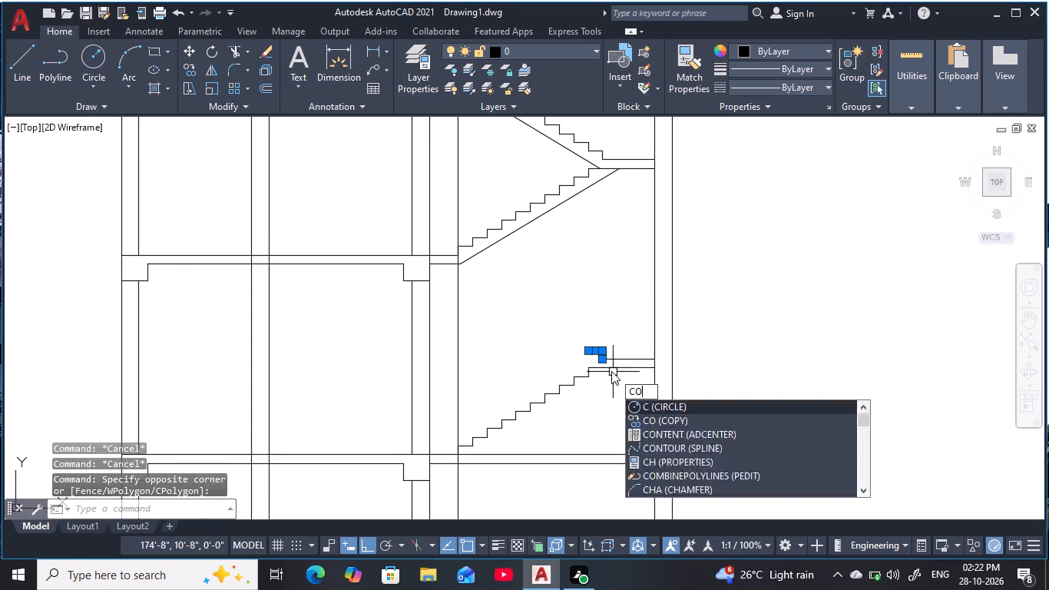
pyautogui.press('space')
pyautogui.click(606, 358)
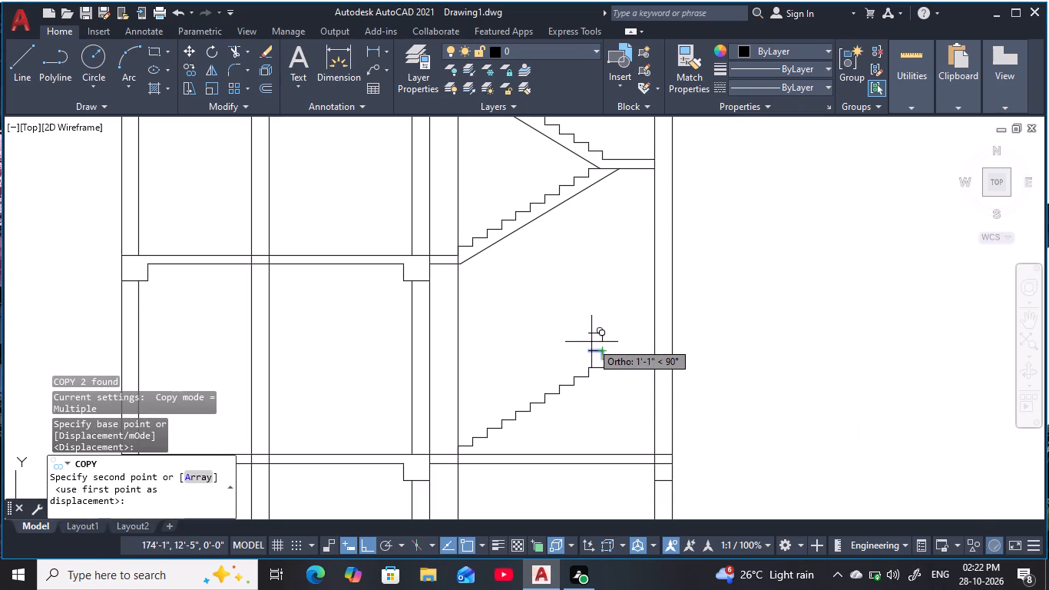
pyautogui.write('A 10')
pyautogui.press('space')
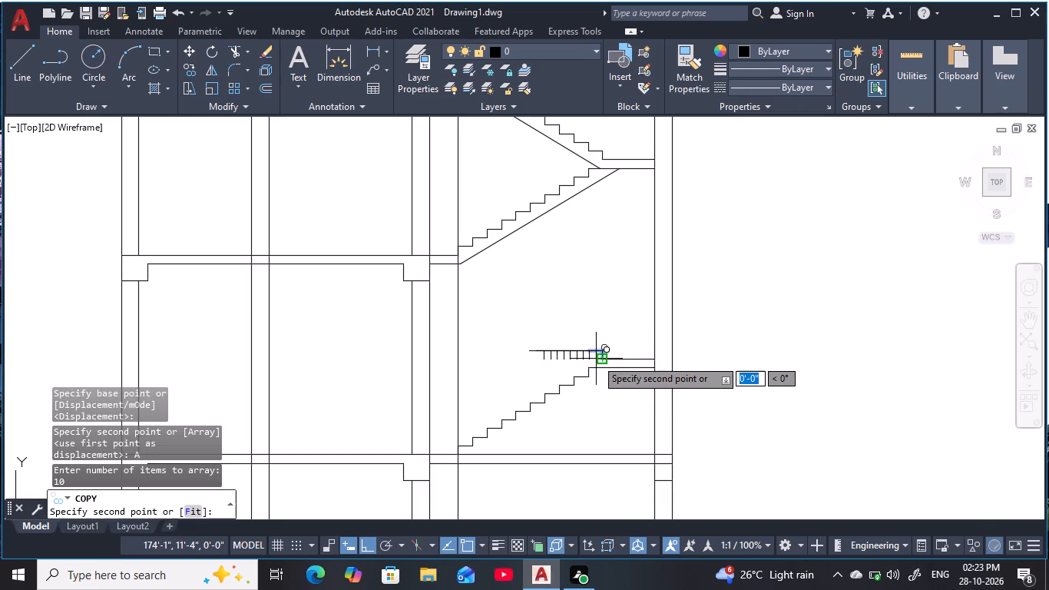
pyautogui.press('F8')
pyautogui.scroll(3, 605, 357)
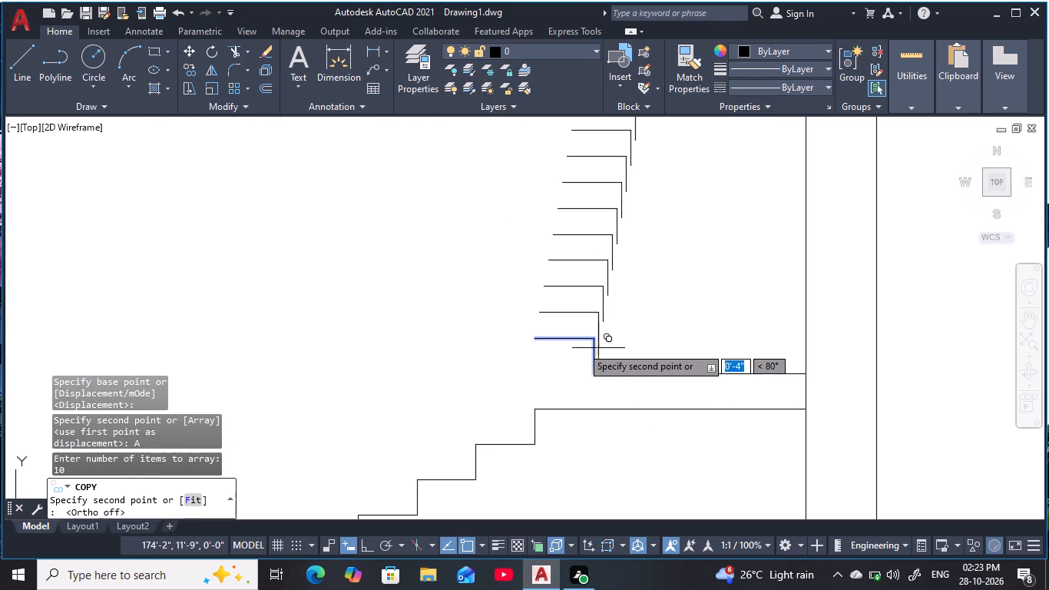
pyautogui.click(537, 342)
pyautogui.press('Escape')
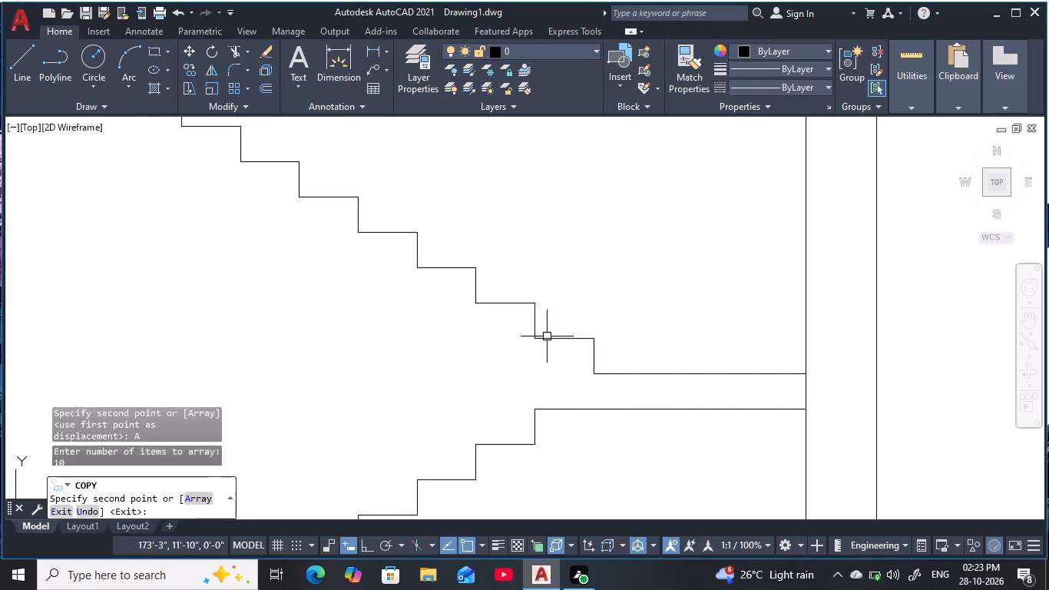
pyautogui.press('Escape')
# Examine the two new flights and how the upper flight's top meets the floor slab above.
pyautogui.scroll(-2, 597, 308)
pyautogui.moveTo(622, 333); pyautogui.dragTo(651, 369, button='middle')
pyautogui.press('Escape')
pyautogui.press('Escape')
pyautogui.press('Escape')
pyautogui.moveTo(521, 323); pyautogui.dragTo(548, 355, button='middle')
pyautogui.press('Escape')
pyautogui.scroll(-1, 549, 354)
pyautogui.press('Escape')
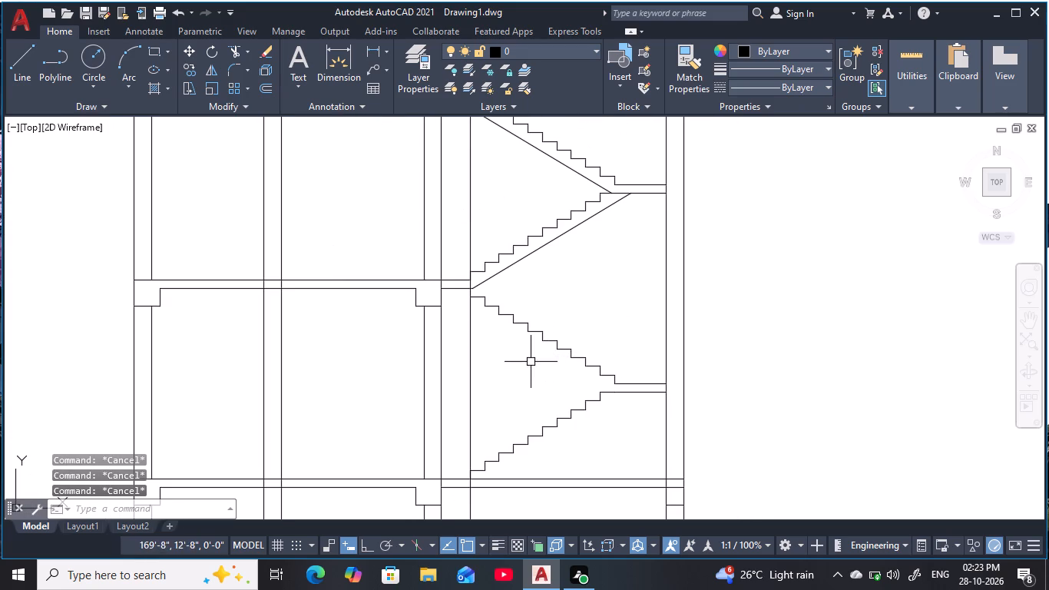
pyautogui.press('Escape')
pyautogui.press('Escape')
pyautogui.press('Escape')
pyautogui.press('Escape')
pyautogui.moveTo(506, 347); pyautogui.dragTo(515, 353, button='middle')
pyautogui.press('Escape')
pyautogui.press('Escape')
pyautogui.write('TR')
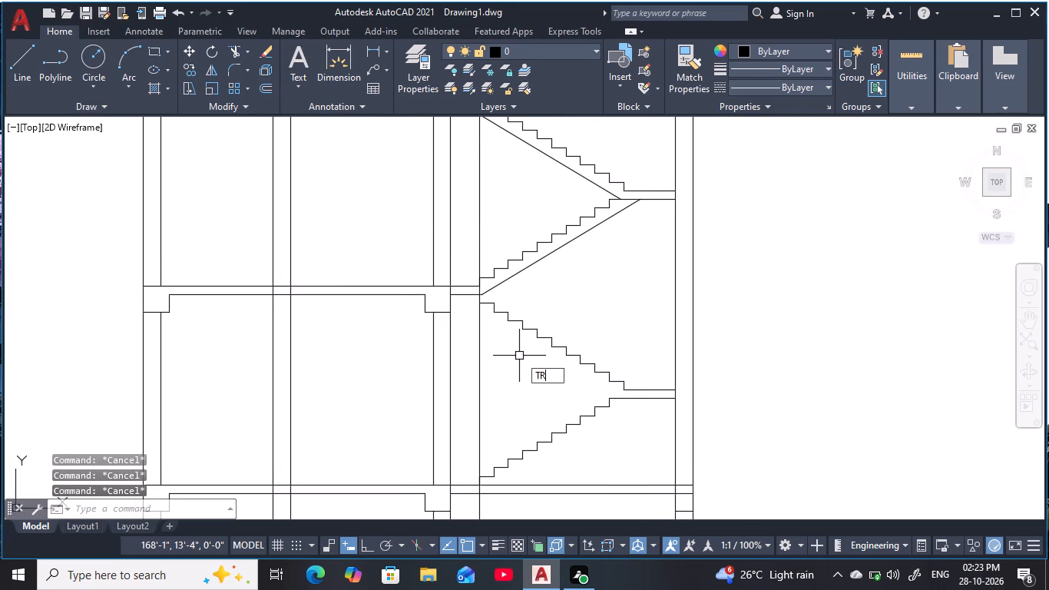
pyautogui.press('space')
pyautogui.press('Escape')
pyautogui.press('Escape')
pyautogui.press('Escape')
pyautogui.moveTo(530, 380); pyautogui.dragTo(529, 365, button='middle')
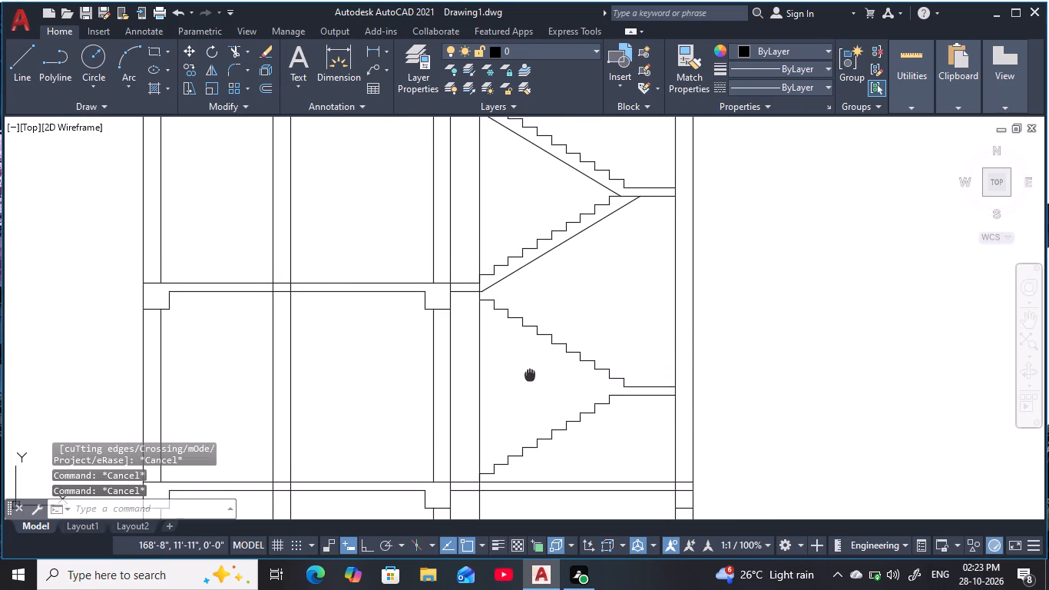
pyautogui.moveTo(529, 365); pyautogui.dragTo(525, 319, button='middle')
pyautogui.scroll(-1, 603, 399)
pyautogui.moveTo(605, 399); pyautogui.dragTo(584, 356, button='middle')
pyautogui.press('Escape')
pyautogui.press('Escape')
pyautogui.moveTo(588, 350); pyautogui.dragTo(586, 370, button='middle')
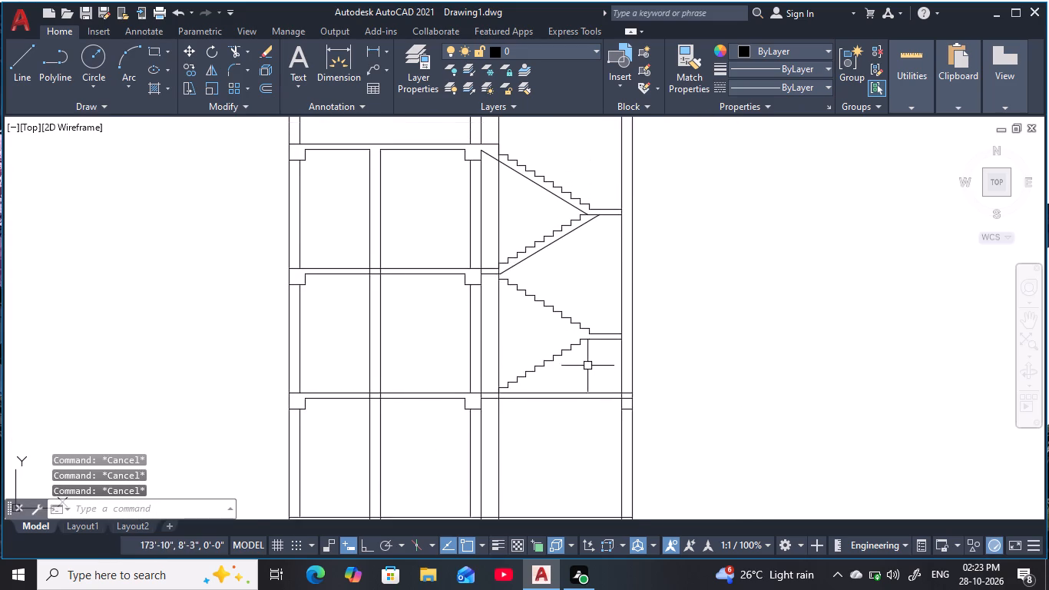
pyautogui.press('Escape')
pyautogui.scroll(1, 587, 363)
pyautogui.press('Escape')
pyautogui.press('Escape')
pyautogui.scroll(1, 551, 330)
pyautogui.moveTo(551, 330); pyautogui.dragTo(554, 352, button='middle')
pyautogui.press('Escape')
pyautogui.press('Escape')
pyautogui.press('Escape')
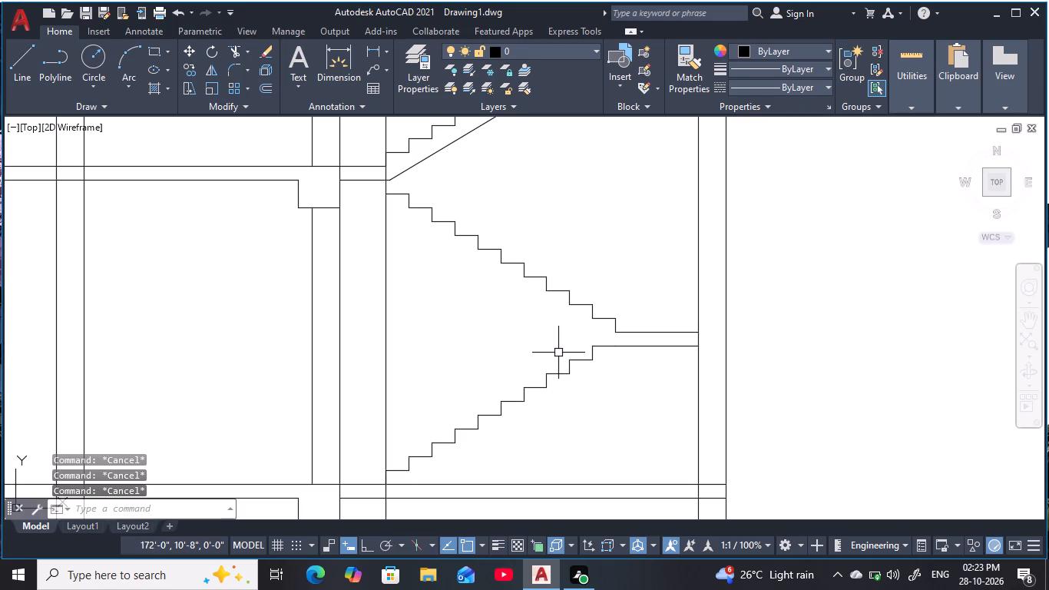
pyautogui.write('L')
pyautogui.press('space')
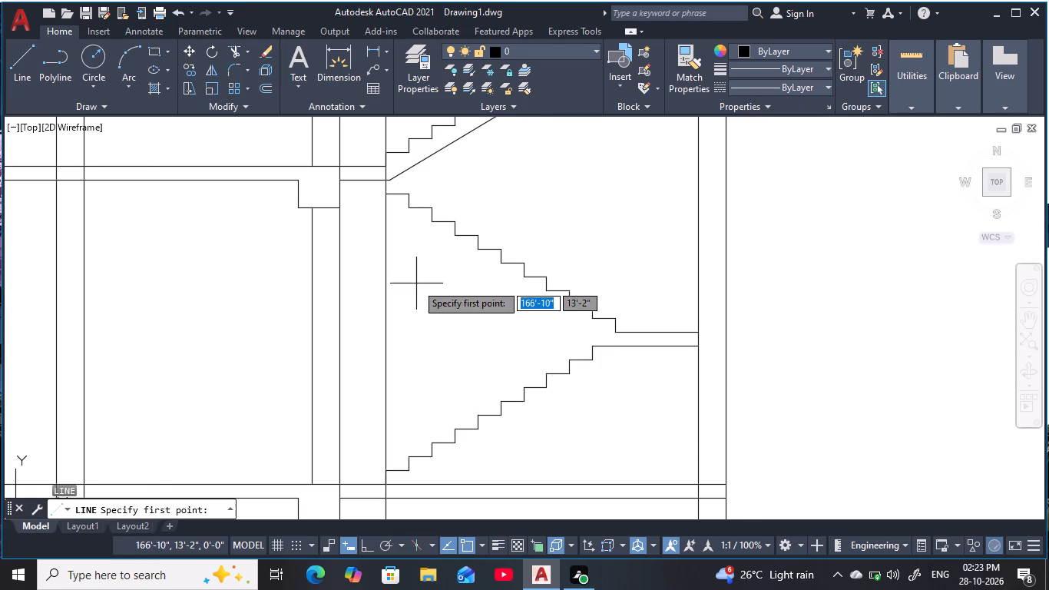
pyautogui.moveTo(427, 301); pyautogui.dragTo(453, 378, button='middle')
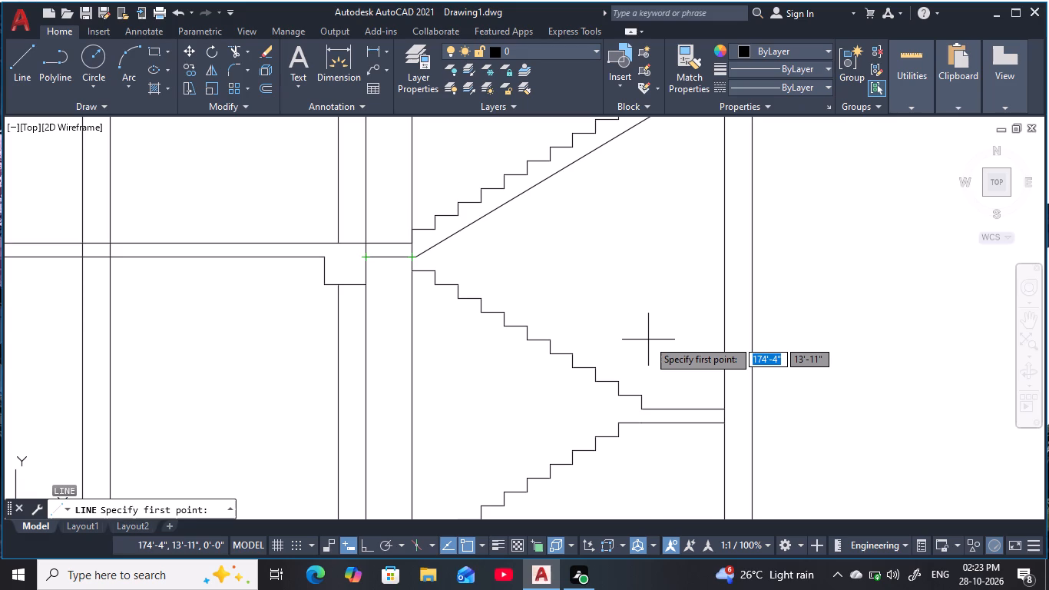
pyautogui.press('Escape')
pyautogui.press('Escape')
# Examine the new staircase and the storeys below it, including how its upper flight meets the floor slab.
pyautogui.scroll(-1, 606, 442)
pyautogui.press('Escape')
pyautogui.moveTo(630, 449); pyautogui.dragTo(628, 450, button='middle')
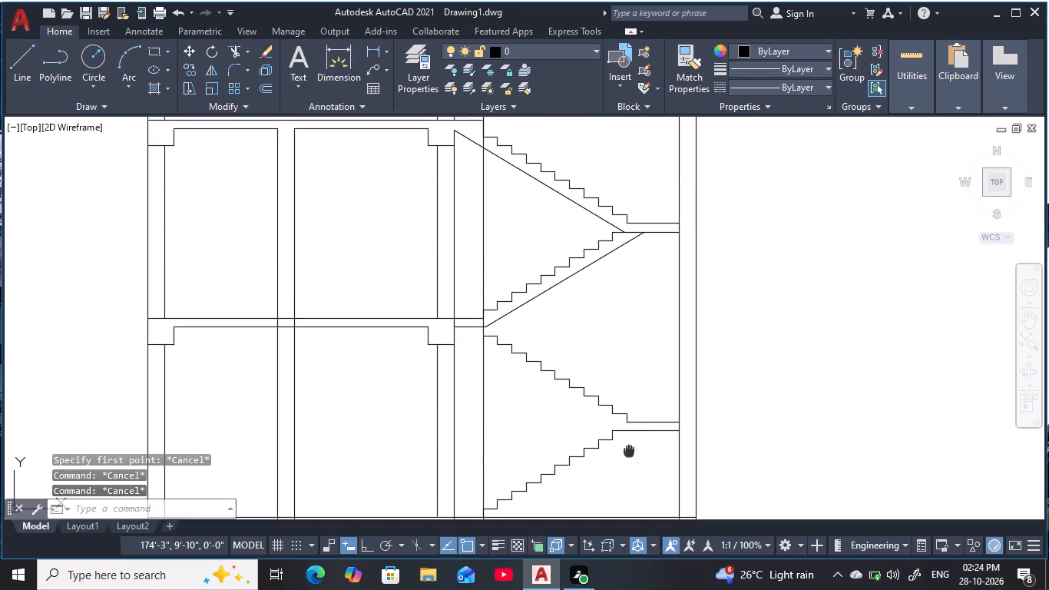
pyautogui.moveTo(628, 450); pyautogui.dragTo(596, 317, button='middle')
pyautogui.scroll(-1, 604, 284)
pyautogui.press('Escape')
pyautogui.moveTo(610, 322); pyautogui.dragTo(633, 281, button='middle')
pyautogui.press('Escape')
pyautogui.press('Escape')
pyautogui.moveTo(631, 283); pyautogui.dragTo(625, 293, button='middle')
pyautogui.press('Escape')
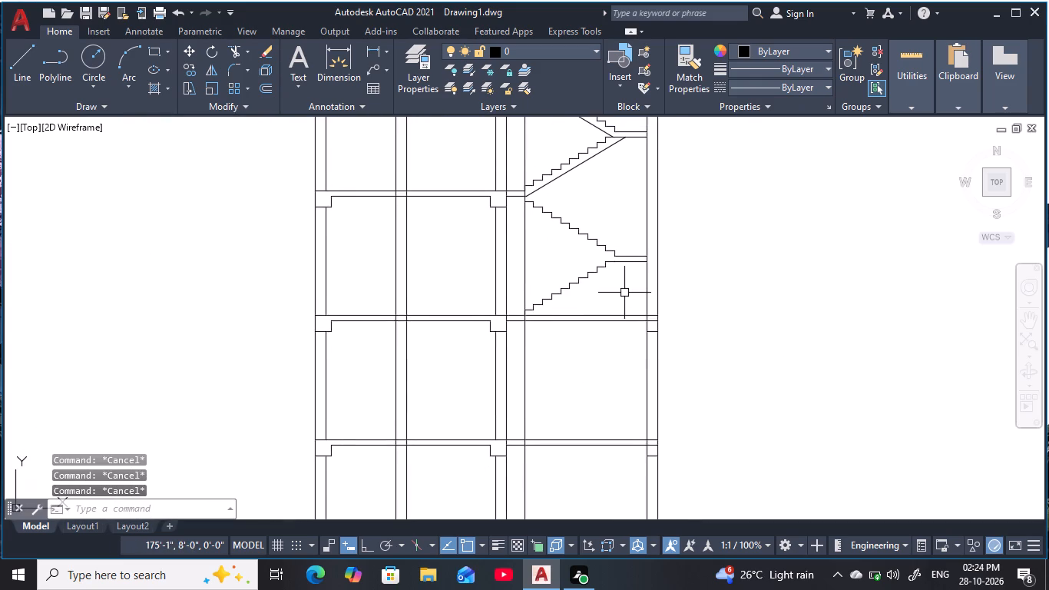
pyautogui.press('Escape')
pyautogui.press('Escape')
pyautogui.scroll(-1, 617, 280)
pyautogui.moveTo(617, 280); pyautogui.dragTo(634, 368, button='middle')
pyautogui.scroll(3, 599, 316)
pyautogui.moveTo(604, 323); pyautogui.dragTo(559, 281, button='middle')
pyautogui.press('Escape')
pyautogui.press('Escape')
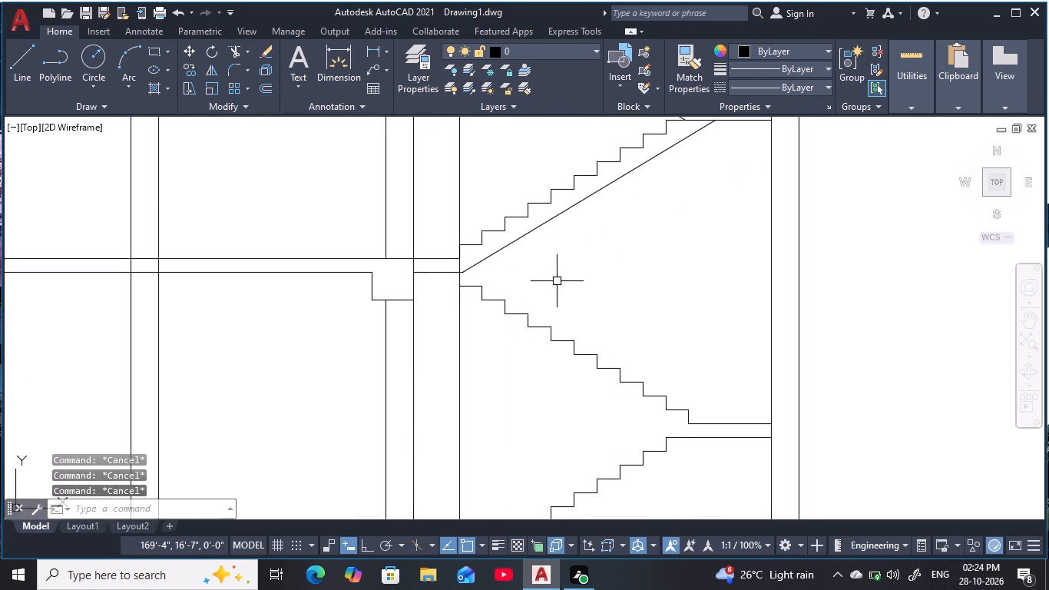
pyautogui.press('Escape')
pyautogui.press('Escape')
pyautogui.press('Escape')
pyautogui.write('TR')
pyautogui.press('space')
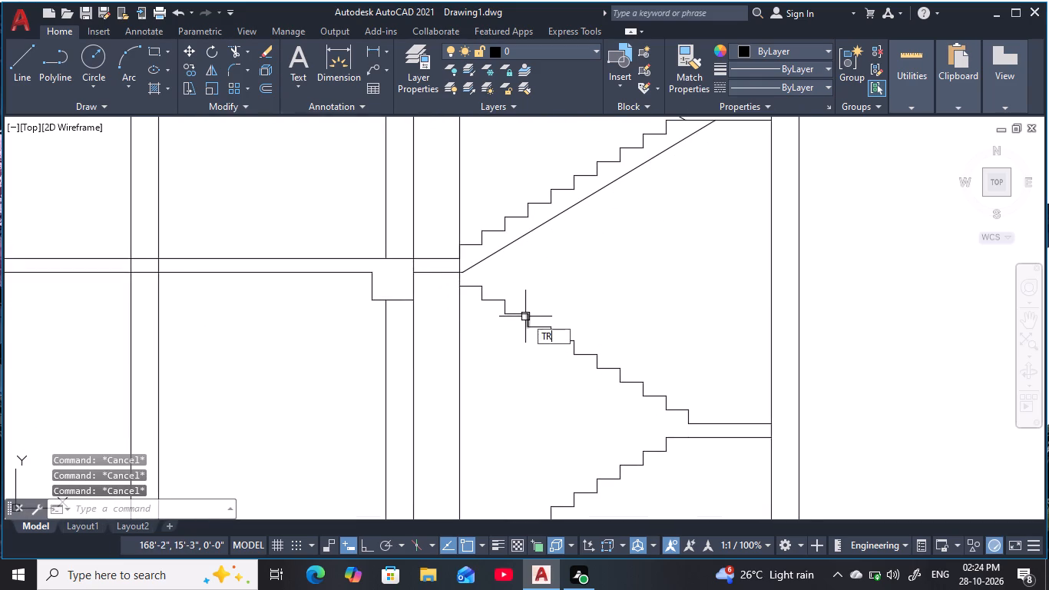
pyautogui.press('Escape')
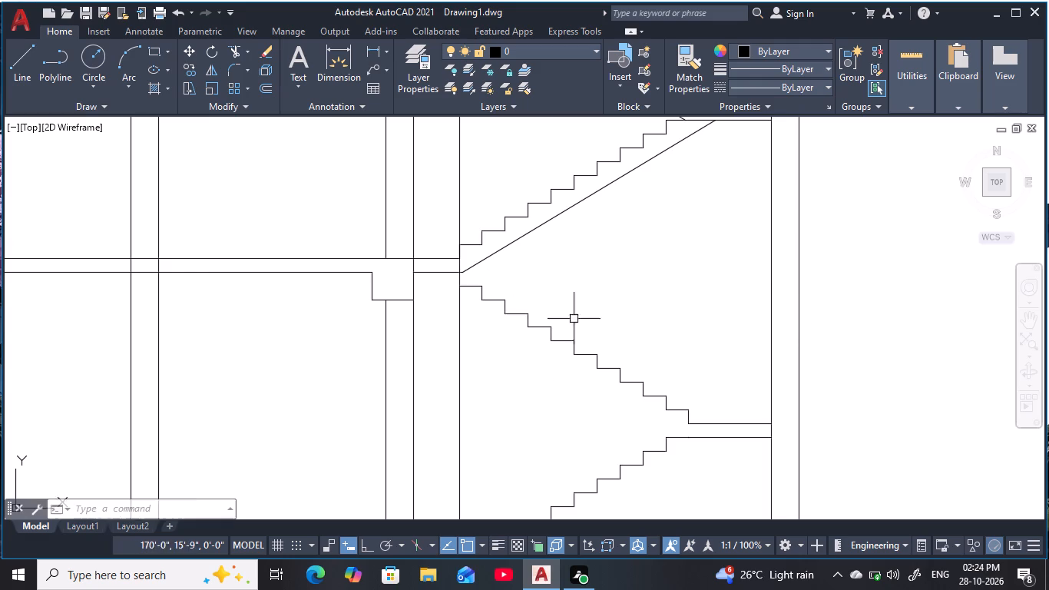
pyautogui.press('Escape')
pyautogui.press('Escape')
# Erase the long vertical guide line running through the inner ends of the stair flights.
pyautogui.click(502, 403)
pyautogui.click(443, 377)
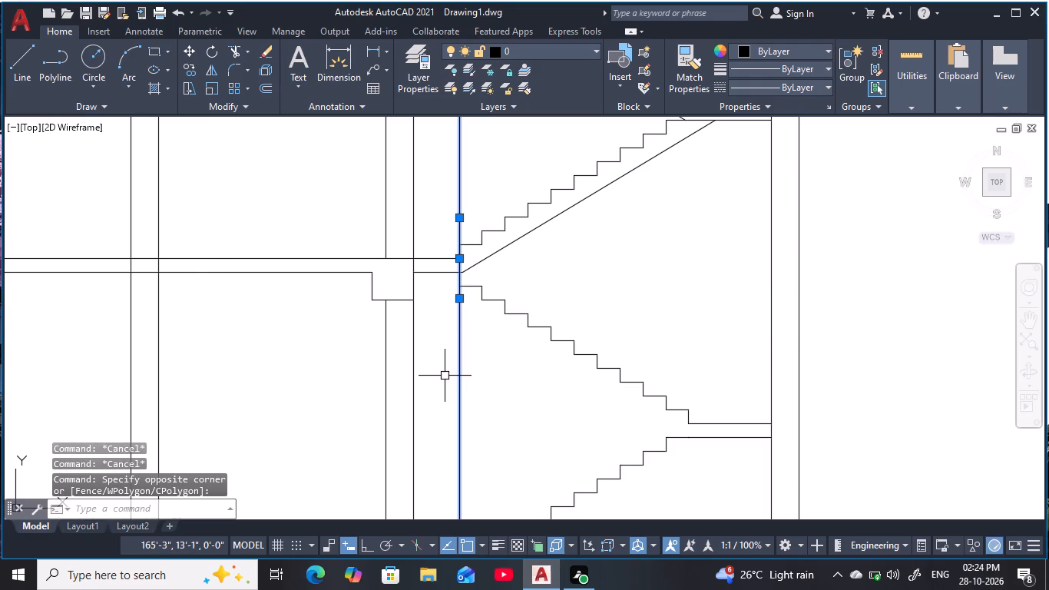
pyautogui.write('E')
pyautogui.press('space')
pyautogui.press('Escape')
pyautogui.press('Escape')
pyautogui.press('Escape')
pyautogui.press('Escape')
pyautogui.press('Escape')
pyautogui.middleClick(626, 297)
pyautogui.press('Escape')
pyautogui.press('Escape')
pyautogui.press('Escape')
pyautogui.press('Escape')
pyautogui.press('Escape')
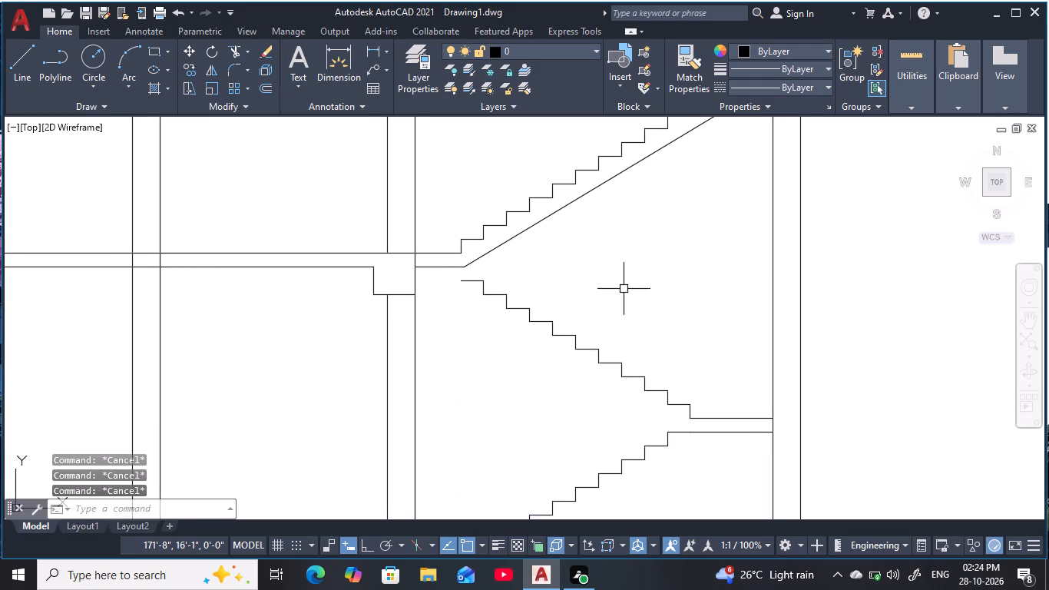
pyautogui.press('Escape')
pyautogui.press('Escape')
pyautogui.press('Escape')
pyautogui.press('Escape')
pyautogui.press('Escape')
# Draw a 6" vertical riser from the inner end of the new upper flight's top tread to the underside of the floor slab.
pyautogui.press('l')
pyautogui.press('space')
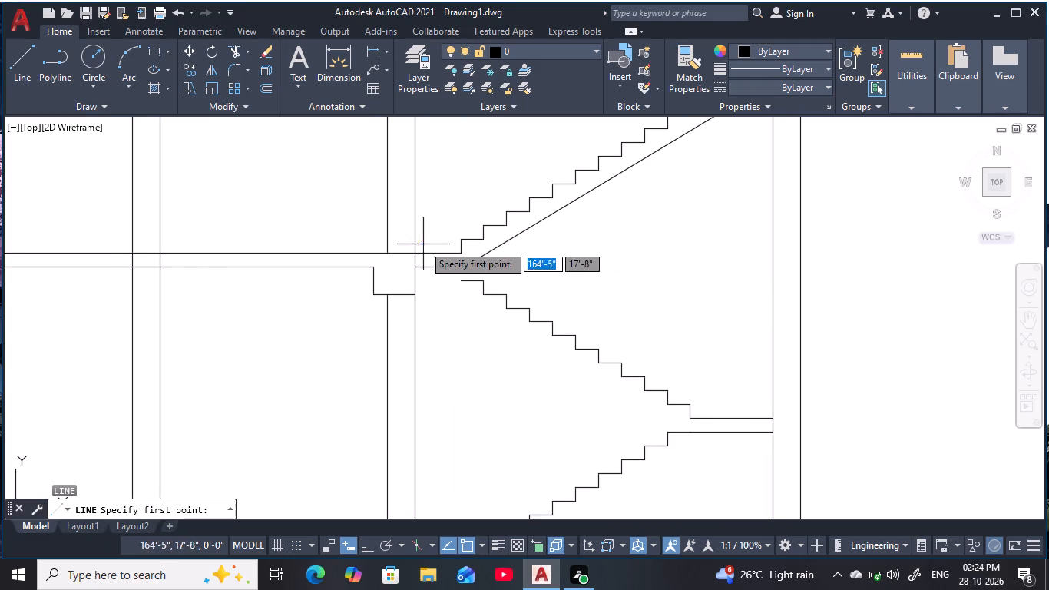
pyautogui.click(461, 277)
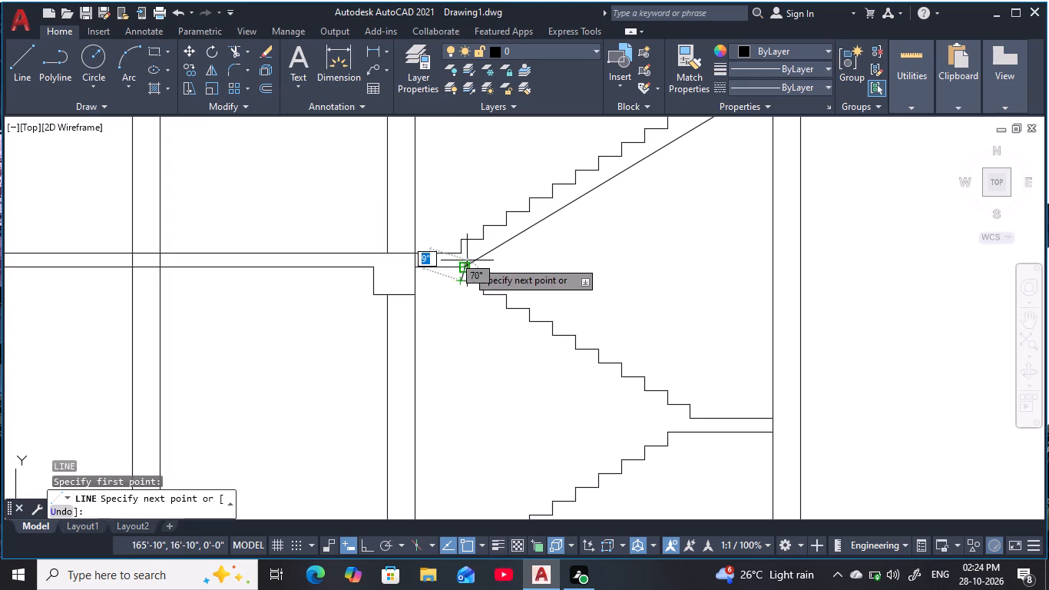
pyautogui.scroll(2, 458, 273)
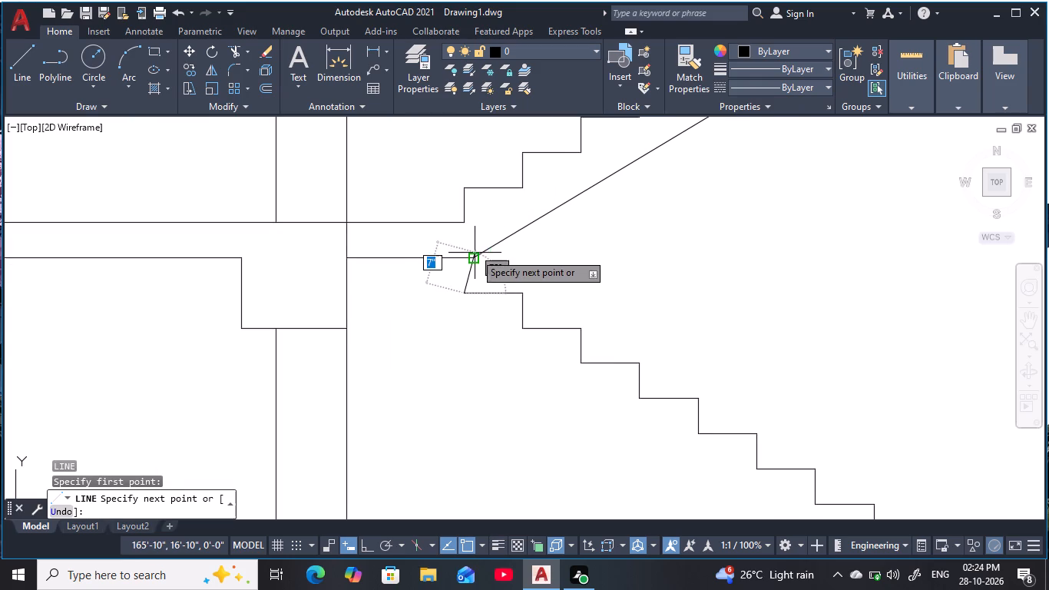
pyautogui.press('F8')
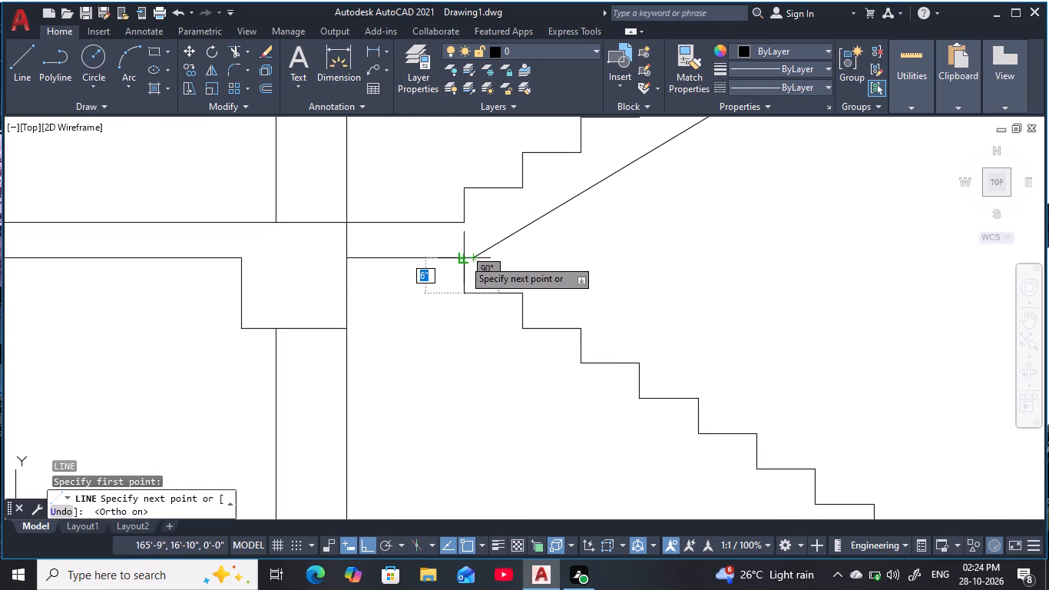
pyautogui.click(463, 259)
pyautogui.press('Escape')
pyautogui.press('Escape')
pyautogui.press('Escape')
pyautogui.press('Escape')
pyautogui.press('Escape')
pyautogui.middleClick(548, 270)
pyautogui.scroll(-3, 547, 270)
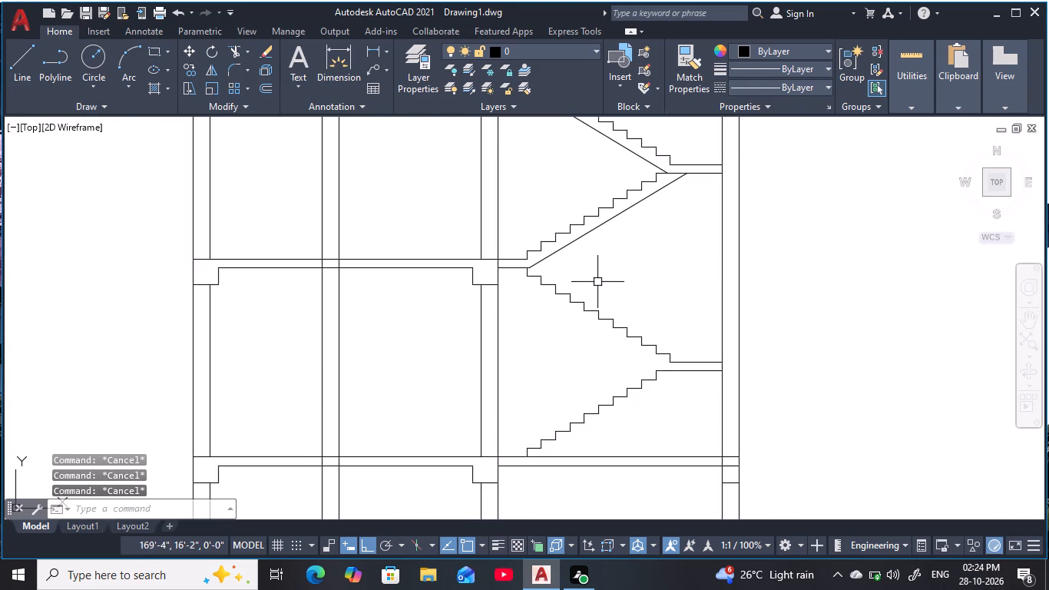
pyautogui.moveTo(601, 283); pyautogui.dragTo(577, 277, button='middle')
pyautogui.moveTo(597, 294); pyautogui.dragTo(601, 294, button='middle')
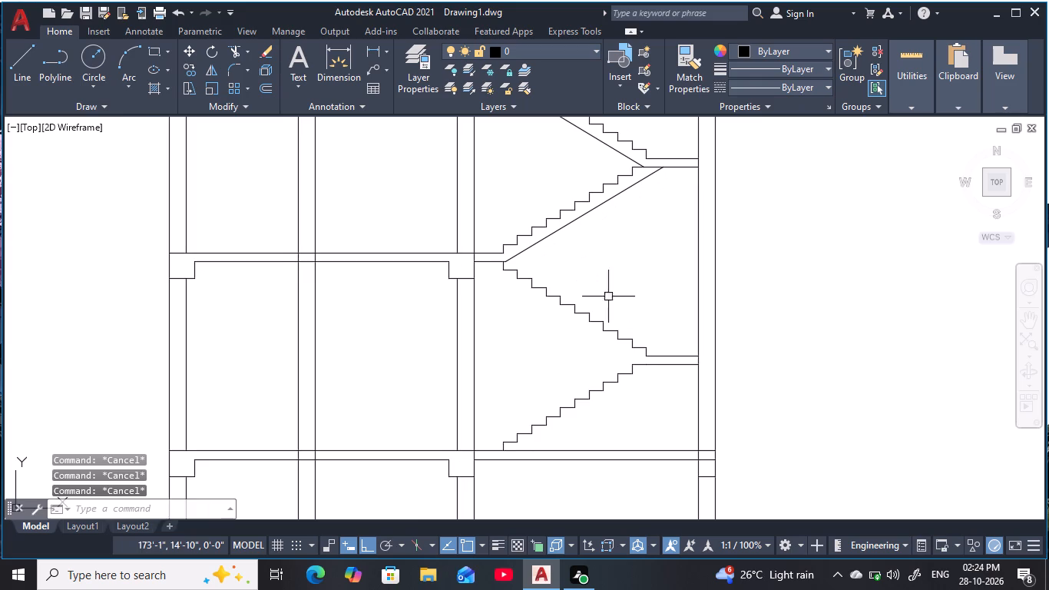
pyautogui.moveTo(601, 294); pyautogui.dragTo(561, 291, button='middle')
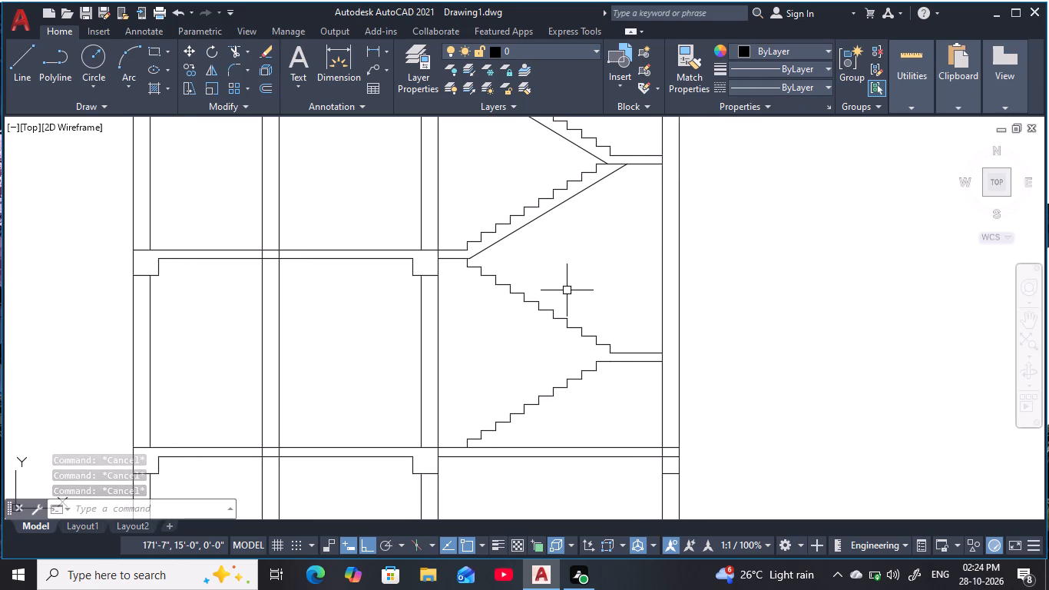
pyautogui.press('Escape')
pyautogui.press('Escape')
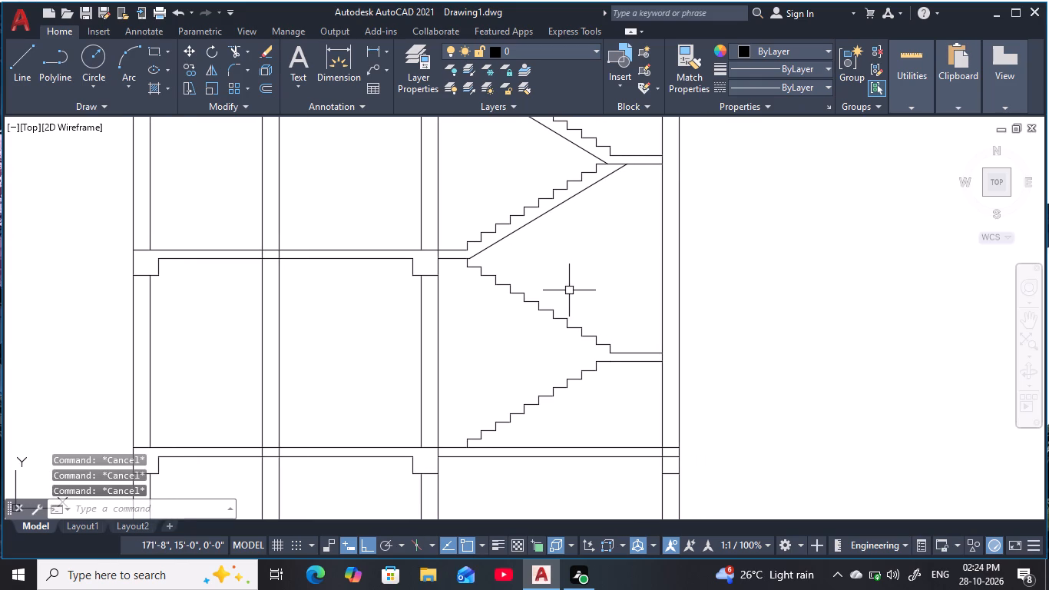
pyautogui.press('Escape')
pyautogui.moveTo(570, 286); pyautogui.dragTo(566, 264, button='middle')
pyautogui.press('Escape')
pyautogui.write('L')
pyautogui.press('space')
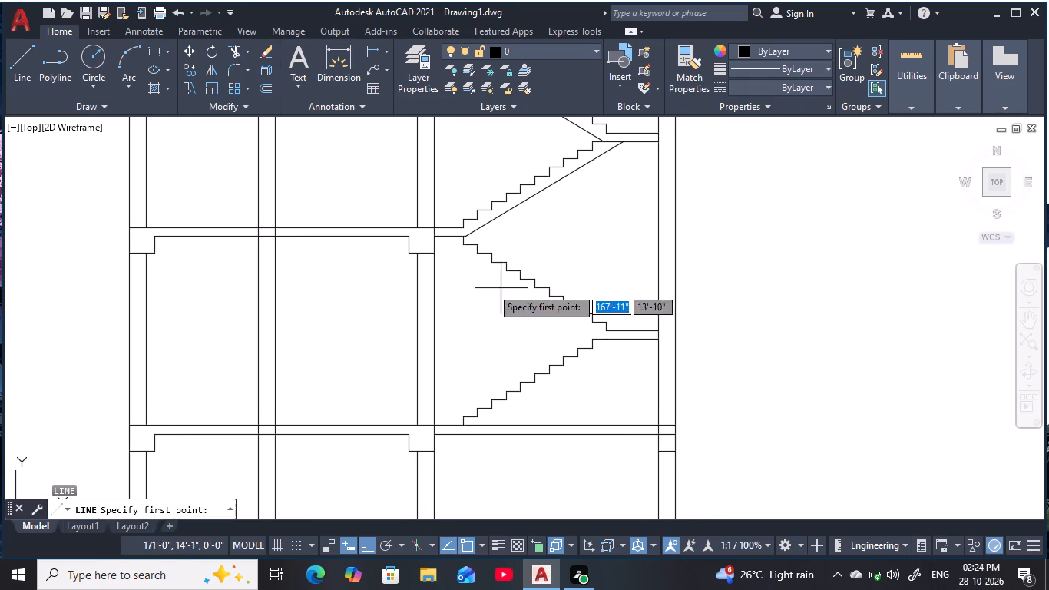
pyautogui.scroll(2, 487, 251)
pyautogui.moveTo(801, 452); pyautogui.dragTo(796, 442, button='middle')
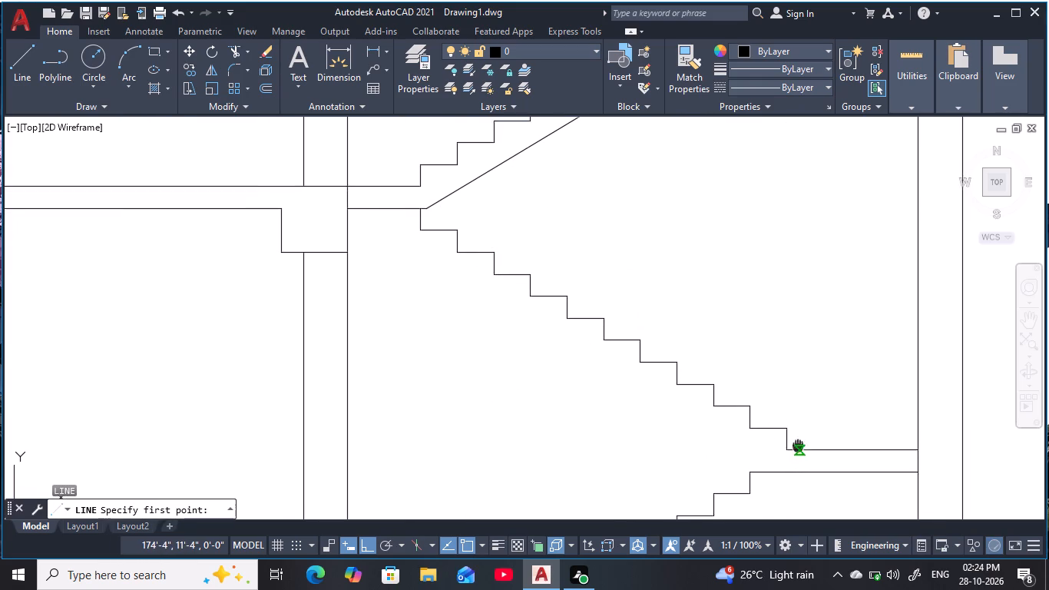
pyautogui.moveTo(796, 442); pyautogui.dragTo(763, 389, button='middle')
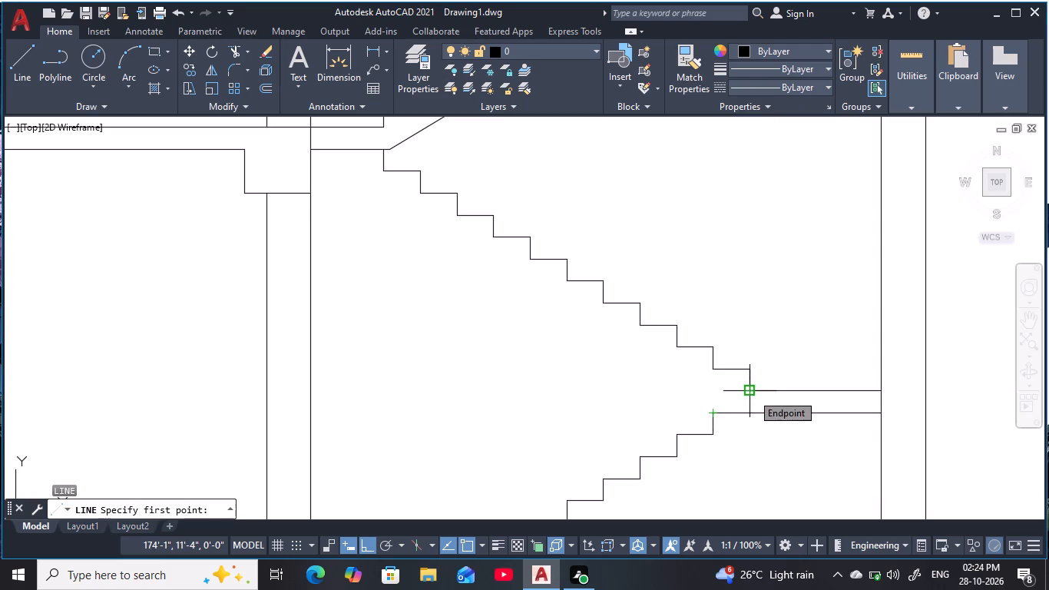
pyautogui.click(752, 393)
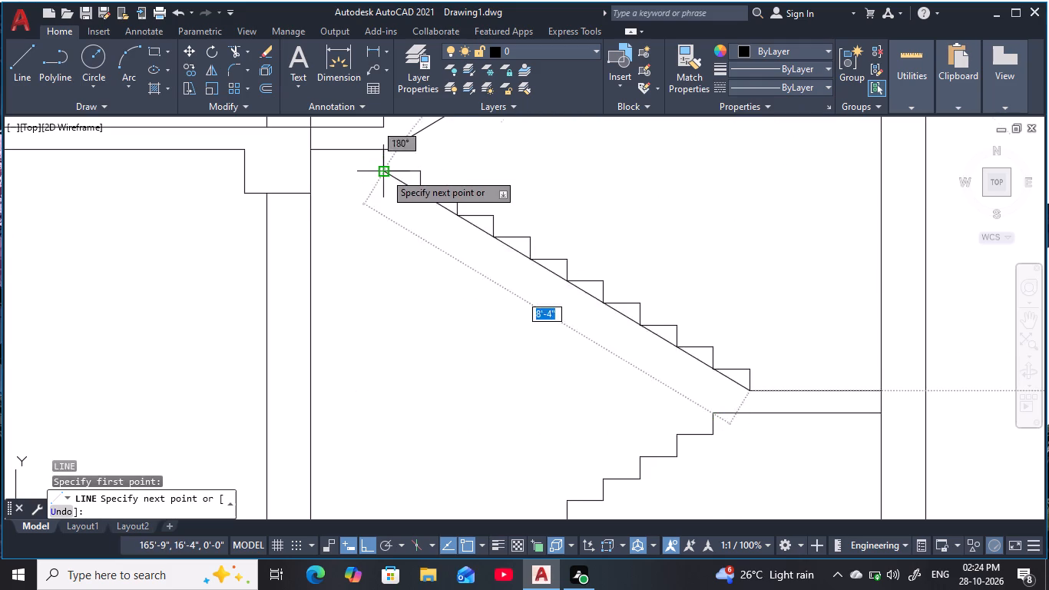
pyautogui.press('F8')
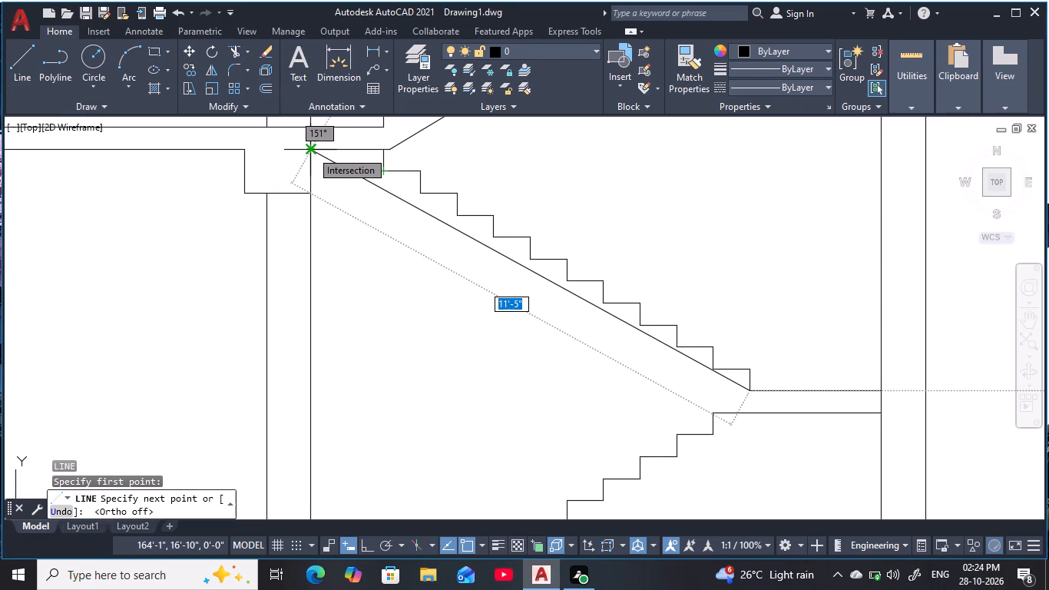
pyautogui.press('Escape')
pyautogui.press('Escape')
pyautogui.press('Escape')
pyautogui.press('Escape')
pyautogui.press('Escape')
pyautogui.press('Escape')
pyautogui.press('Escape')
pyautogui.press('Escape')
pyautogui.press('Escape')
# Examine the finished staircase one storey above and how its sloping soffit lines meet the landing and slabs.
pyautogui.scroll(-1, 680, 287)
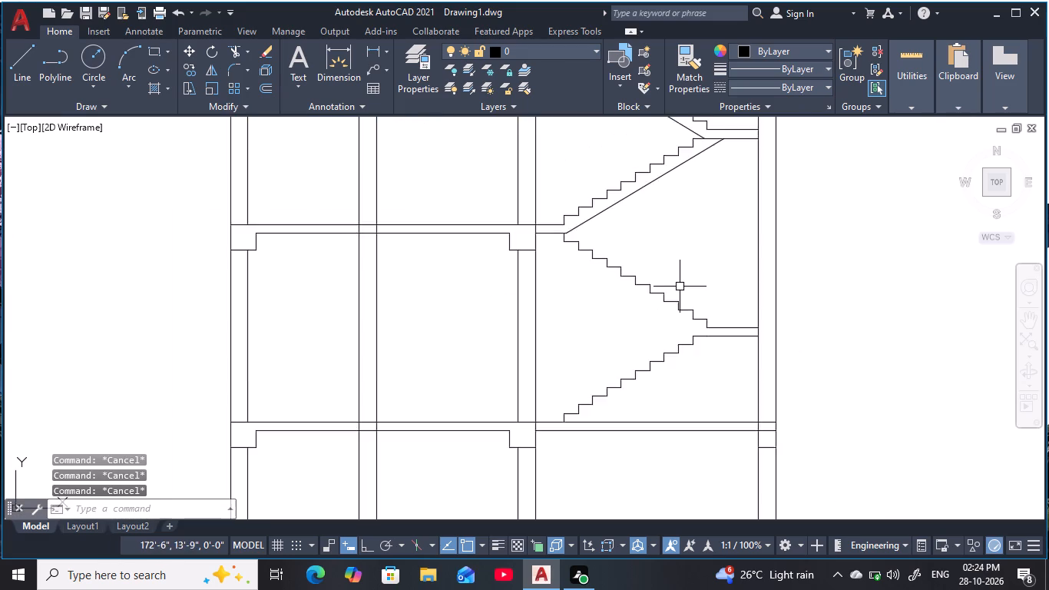
pyautogui.scroll(-2, 680, 287)
pyautogui.moveTo(682, 293); pyautogui.dragTo(634, 386, button='middle')
pyautogui.scroll(2, 613, 265)
pyautogui.moveTo(607, 275); pyautogui.dragTo(594, 300, button='middle')
pyautogui.scroll(-1, 582, 317)
pyautogui.moveTo(577, 321); pyautogui.dragTo(591, 244, button='middle')
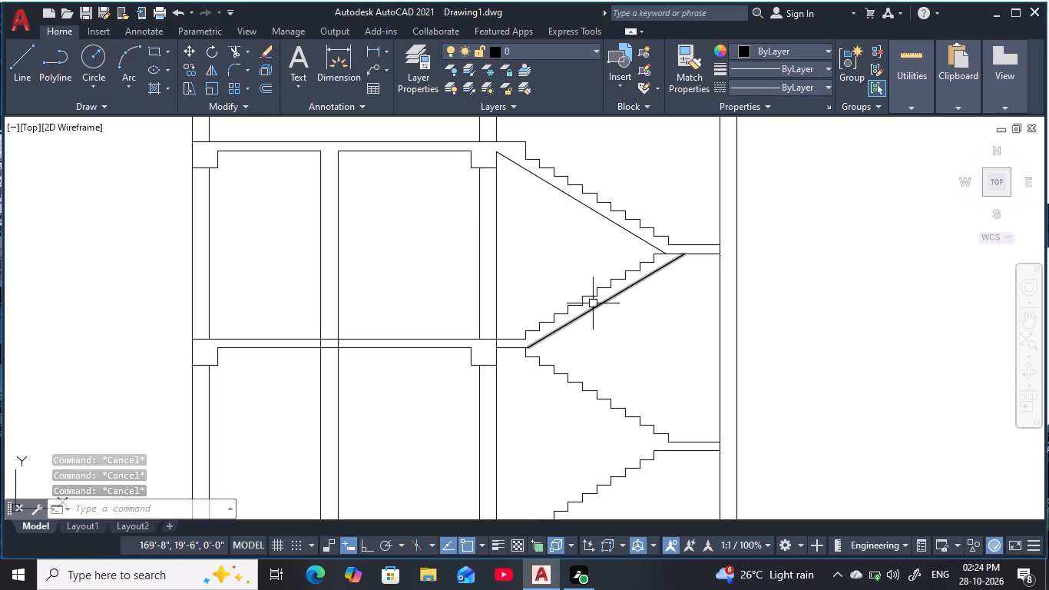
pyautogui.moveTo(594, 303); pyautogui.dragTo(575, 264, button='middle')
pyautogui.moveTo(587, 308); pyautogui.dragTo(591, 360, button='middle')
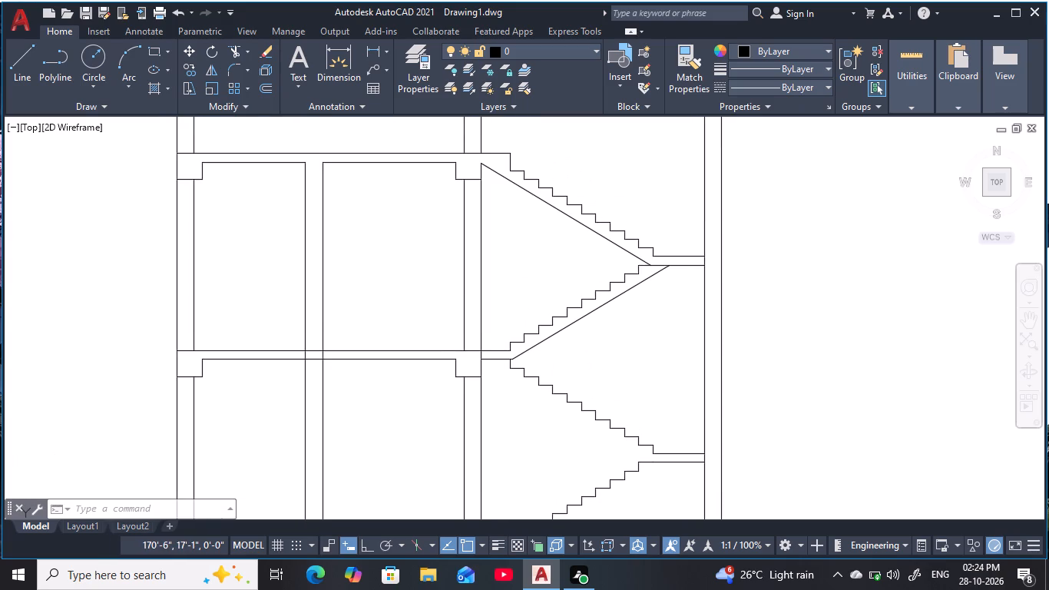
pyautogui.moveTo(591, 360); pyautogui.dragTo(594, 359, button='middle')
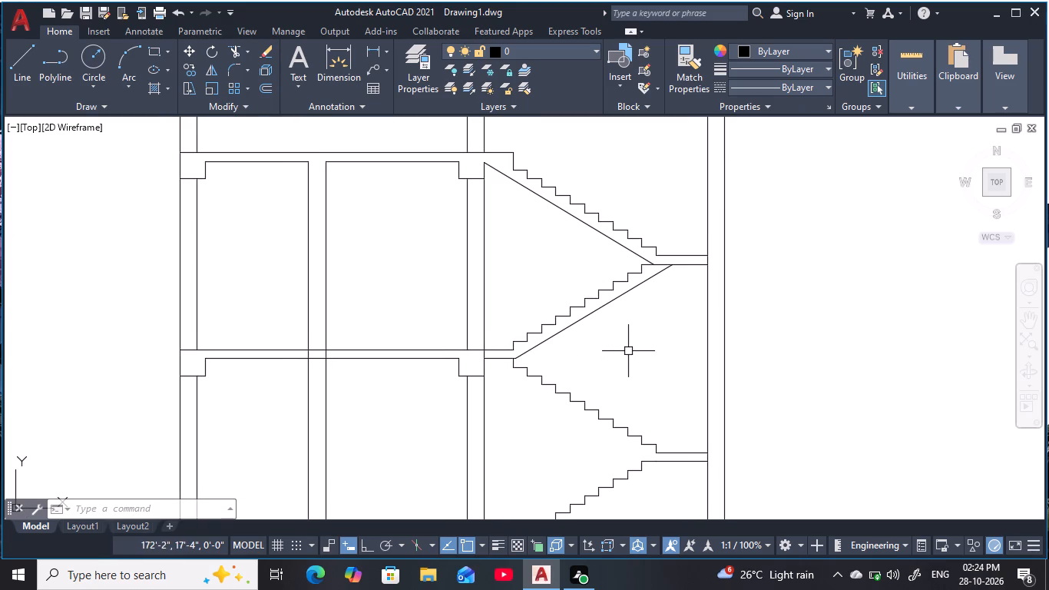
pyautogui.moveTo(650, 363); pyautogui.dragTo(645, 340, button='middle')
pyautogui.press('Escape')
pyautogui.press('Escape')
pyautogui.press('Escape')
pyautogui.press('Escape')
pyautogui.press('Escape')
pyautogui.press('Escape')
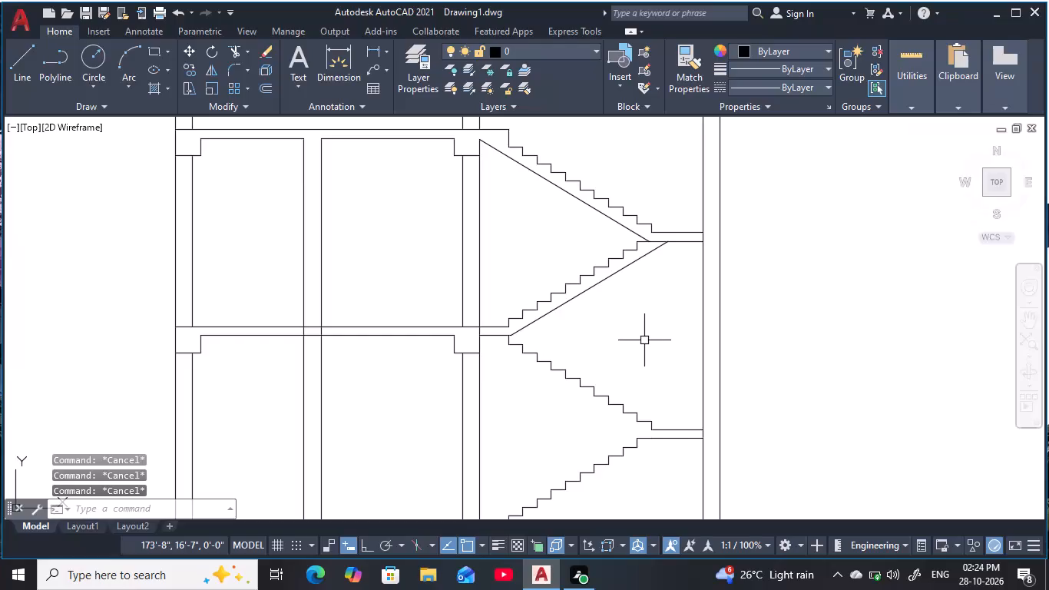
pyautogui.press('Escape')
pyautogui.press('Escape')
pyautogui.press('Escape')
pyautogui.press('Escape')
pyautogui.press('Escape')
pyautogui.press('Escape')
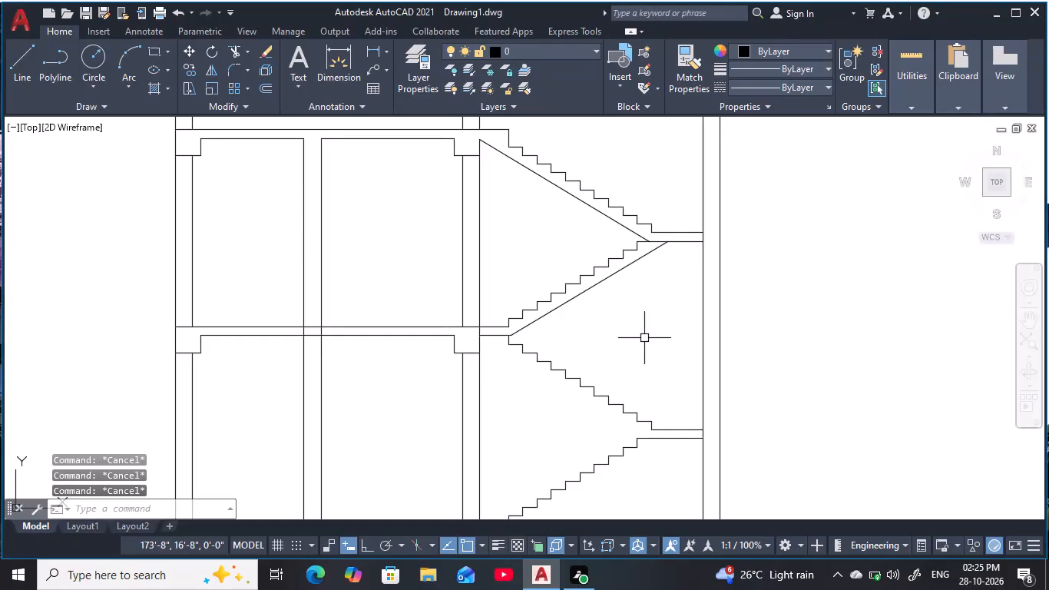
pyautogui.press('Escape')
pyautogui.press('Escape')
pyautogui.press('Escape')
pyautogui.middleClick(645, 336)
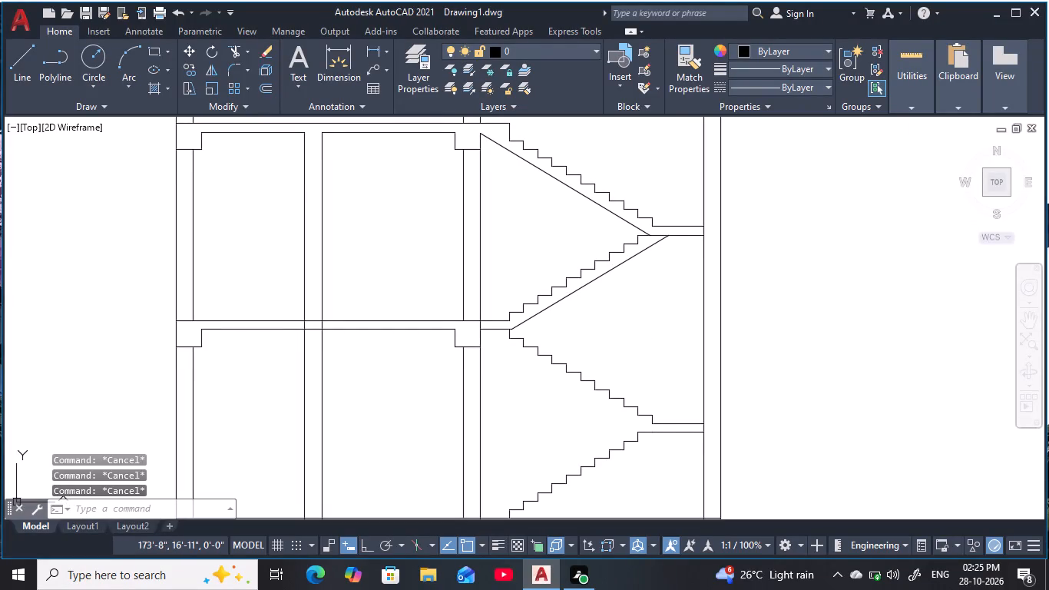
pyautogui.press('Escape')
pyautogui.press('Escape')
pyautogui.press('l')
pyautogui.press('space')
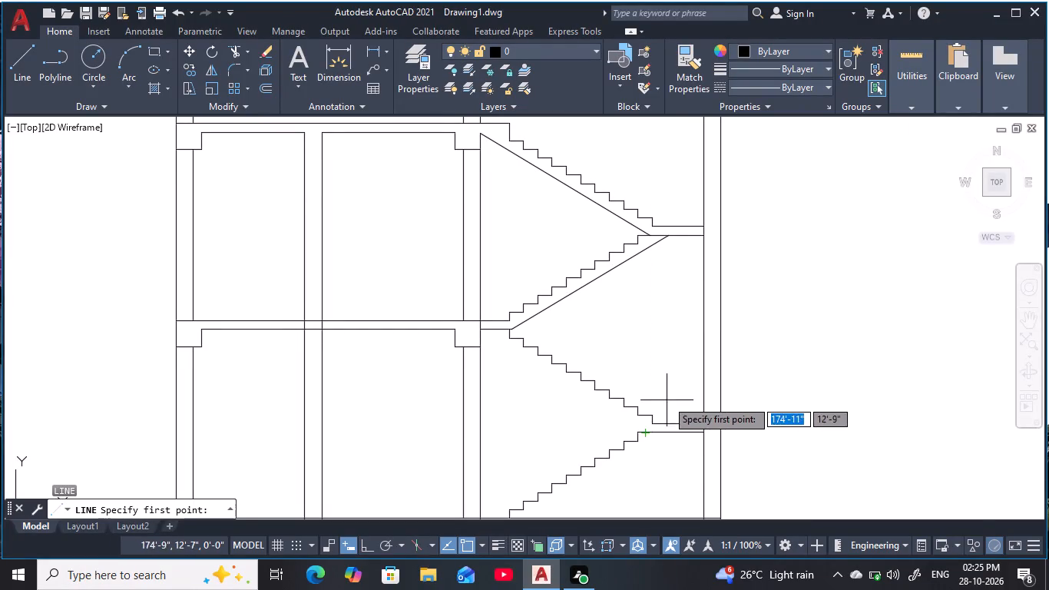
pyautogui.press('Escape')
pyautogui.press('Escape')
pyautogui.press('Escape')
# Examine the finished staircase above and the unfinished flights below, comparing how the soffit lines meet the landing and floor slabs.
pyautogui.moveTo(658, 297); pyautogui.dragTo(654, 316, button='middle')
pyautogui.press('Escape')
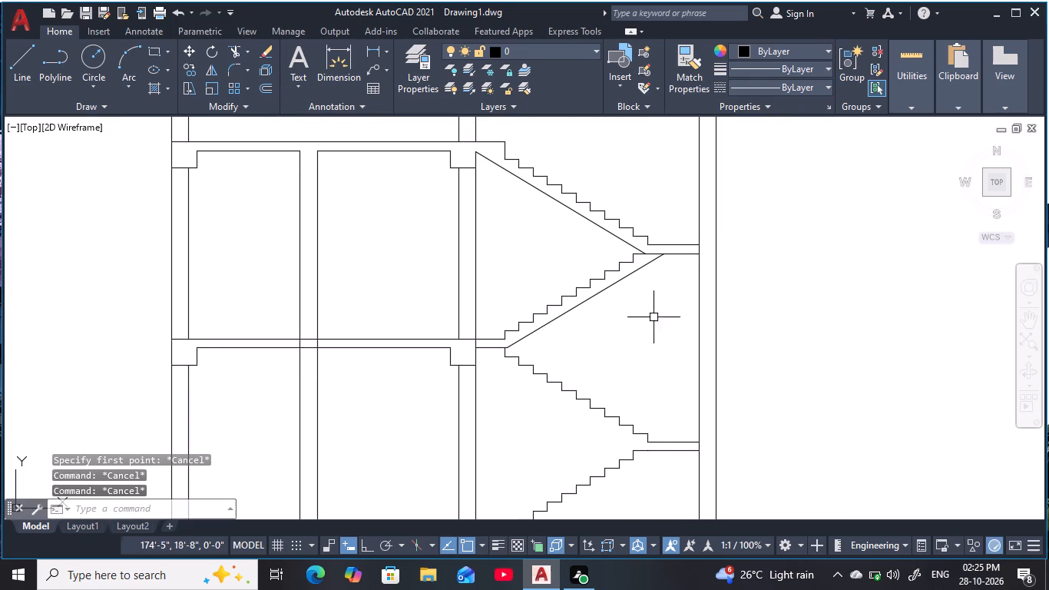
pyautogui.press('Escape')
pyautogui.moveTo(670, 409); pyautogui.dragTo(663, 365, button='middle')
pyautogui.press('Escape')
pyautogui.press('Escape')
pyautogui.scroll(2, 653, 389)
pyautogui.moveTo(653, 395); pyautogui.dragTo(667, 465, button='middle')
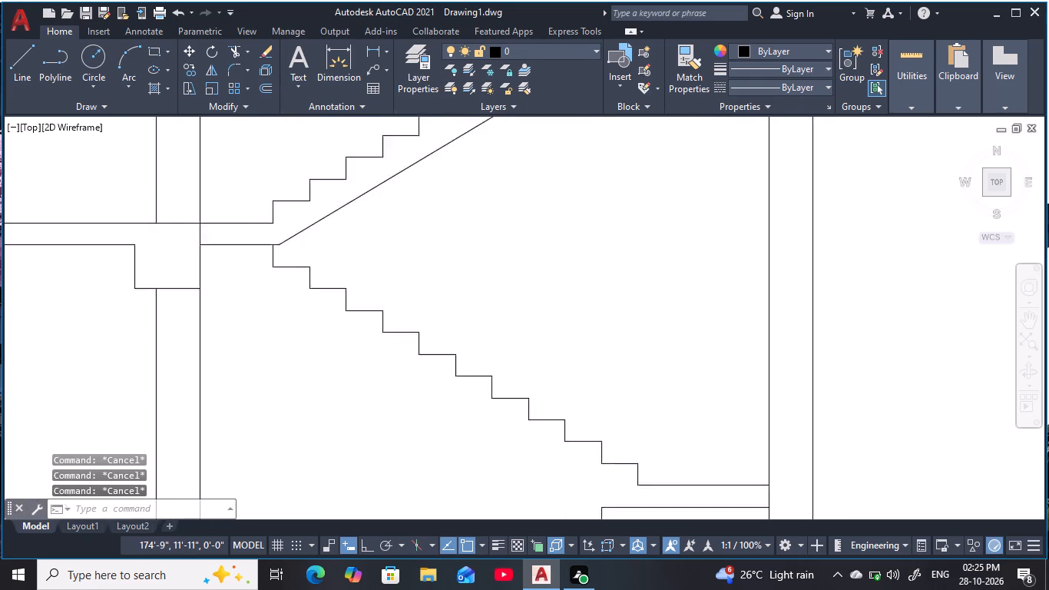
pyautogui.scroll(-2, 663, 430)
pyautogui.moveTo(635, 346); pyautogui.dragTo(624, 433, button='middle')
pyautogui.scroll(2, 654, 309)
pyautogui.moveTo(654, 309); pyautogui.dragTo(727, 381, button='middle')
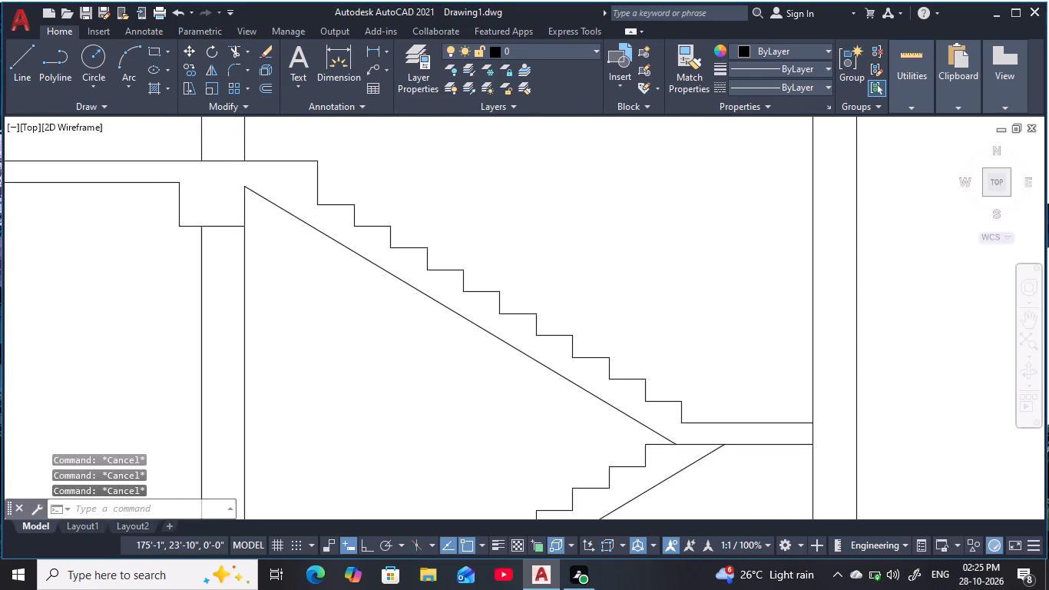
pyautogui.moveTo(727, 381); pyautogui.dragTo(741, 398, button='middle')
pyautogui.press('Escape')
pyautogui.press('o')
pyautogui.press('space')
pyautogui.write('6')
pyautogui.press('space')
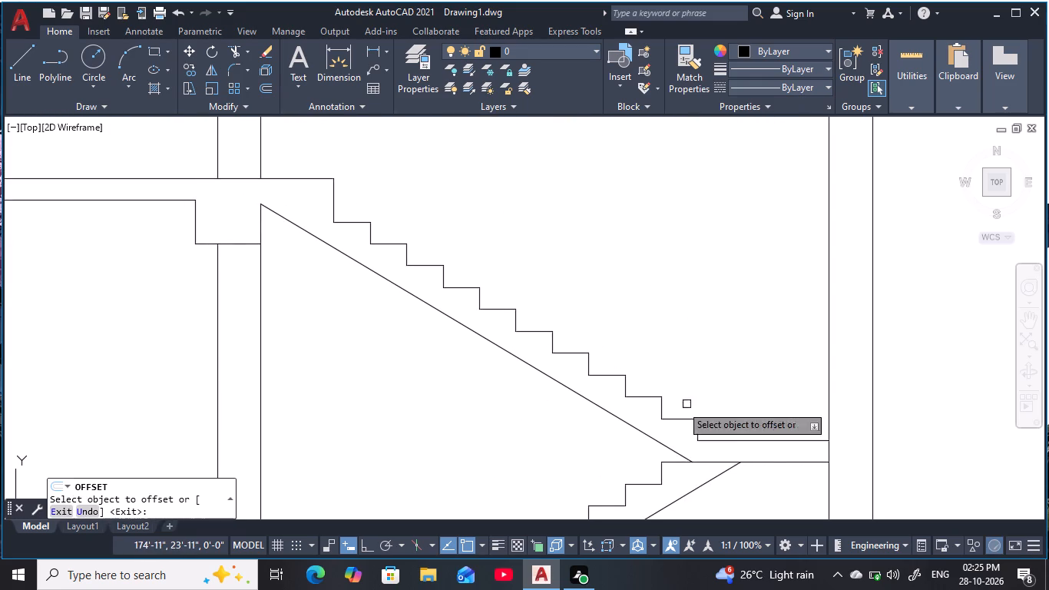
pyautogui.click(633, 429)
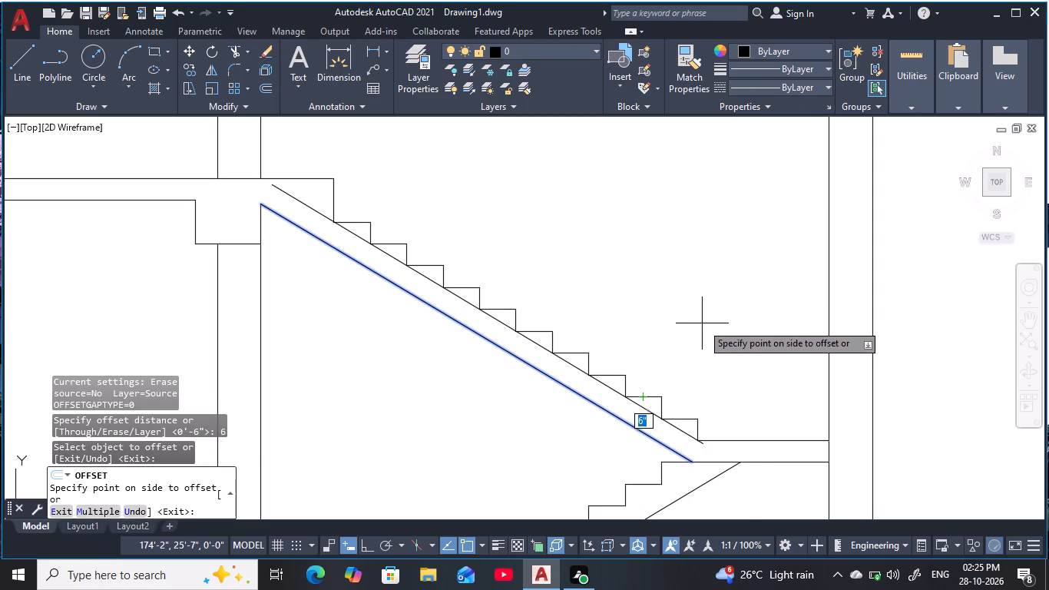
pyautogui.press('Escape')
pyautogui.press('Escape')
# Draw a sloping line along the lower storey's upper flight, from its bottom riser at the landing to the wall face at the slab top.
pyautogui.scroll(-2, 717, 361)
pyautogui.moveTo(717, 361); pyautogui.dragTo(659, 158, button='middle')
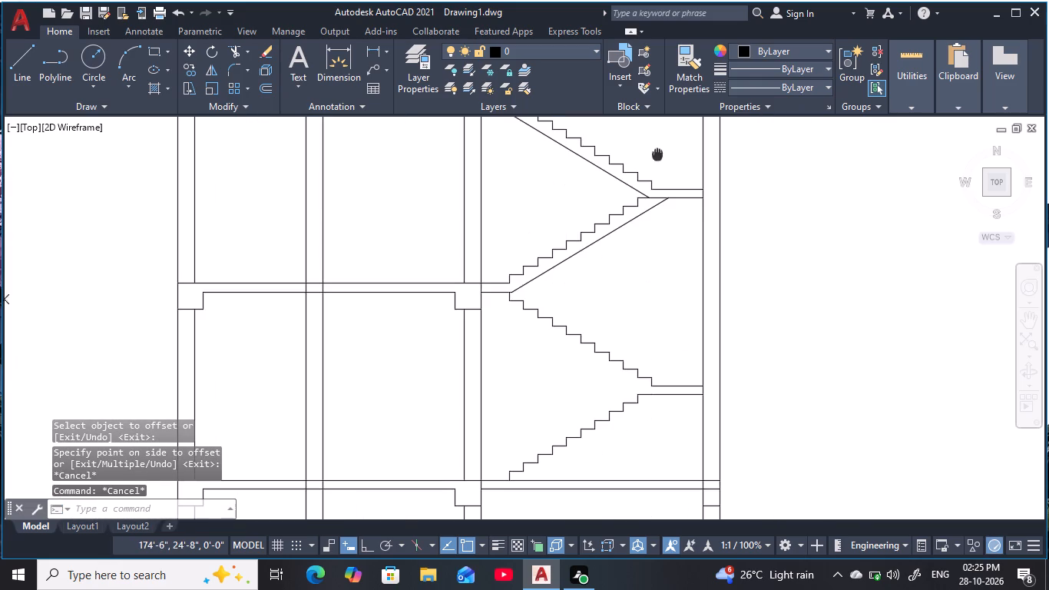
pyautogui.scroll(2, 639, 393)
pyautogui.moveTo(655, 384); pyautogui.dragTo(609, 386, button='middle')
pyautogui.press('Escape')
pyautogui.scroll(1, 614, 388)
pyautogui.press('l')
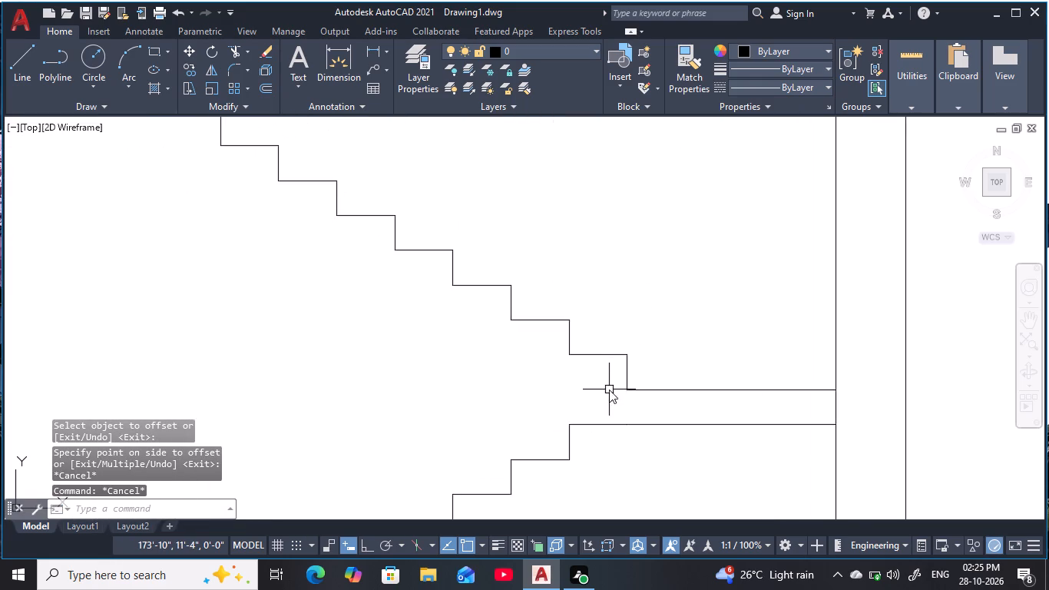
pyautogui.press('space')
pyautogui.click(627, 393)
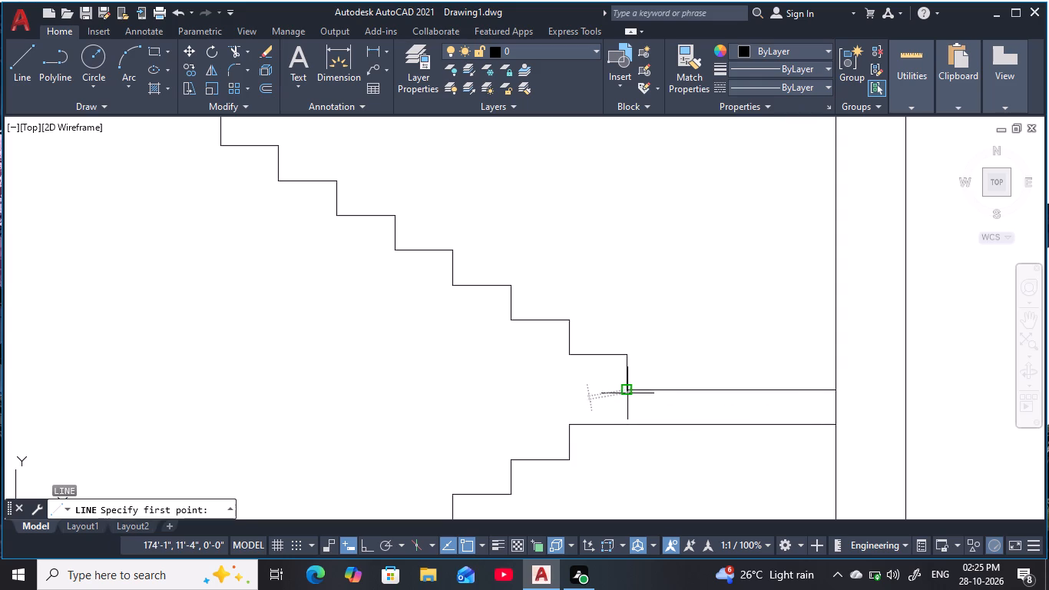
pyautogui.moveTo(399, 283); pyautogui.dragTo(776, 496, button='middle')
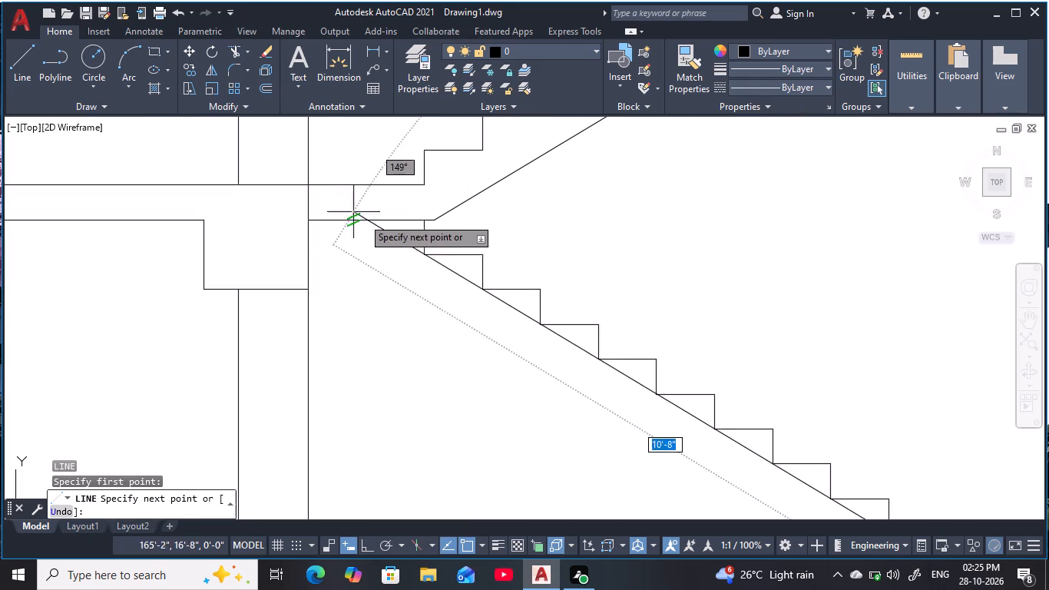
pyautogui.click(303, 184)
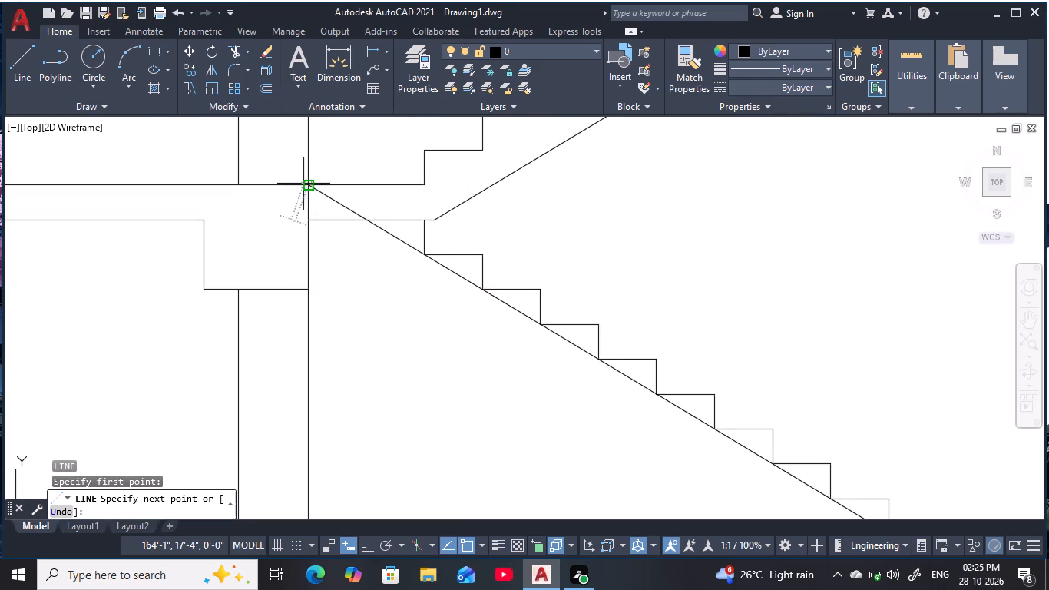
pyautogui.press('Escape')
pyautogui.press('Escape')
pyautogui.press('Escape')
# Start an offset for the soffit of the lower storey's upper flight.
pyautogui.moveTo(560, 240); pyautogui.dragTo(459, 184, button='middle')
pyautogui.scroll(-2, 493, 197)
pyautogui.press('Escape')
pyautogui.press('Escape')
pyautogui.write('O')
pyautogui.press('space')
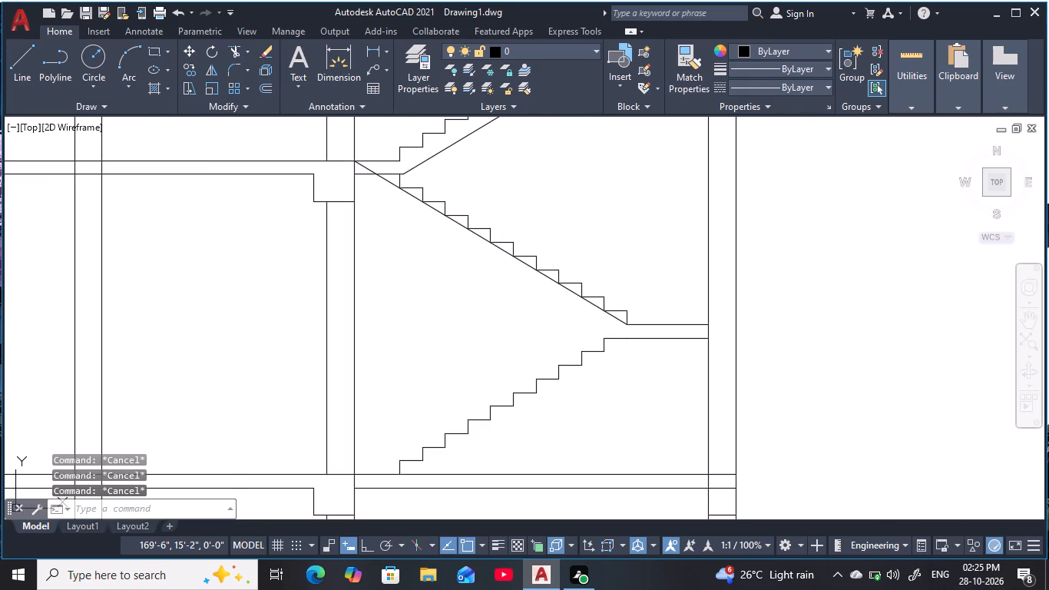
# Offset the sloped line under the upper stair flight downward by 6".
pyautogui.press('6')
pyautogui.press('space')
pyautogui.click(531, 264)
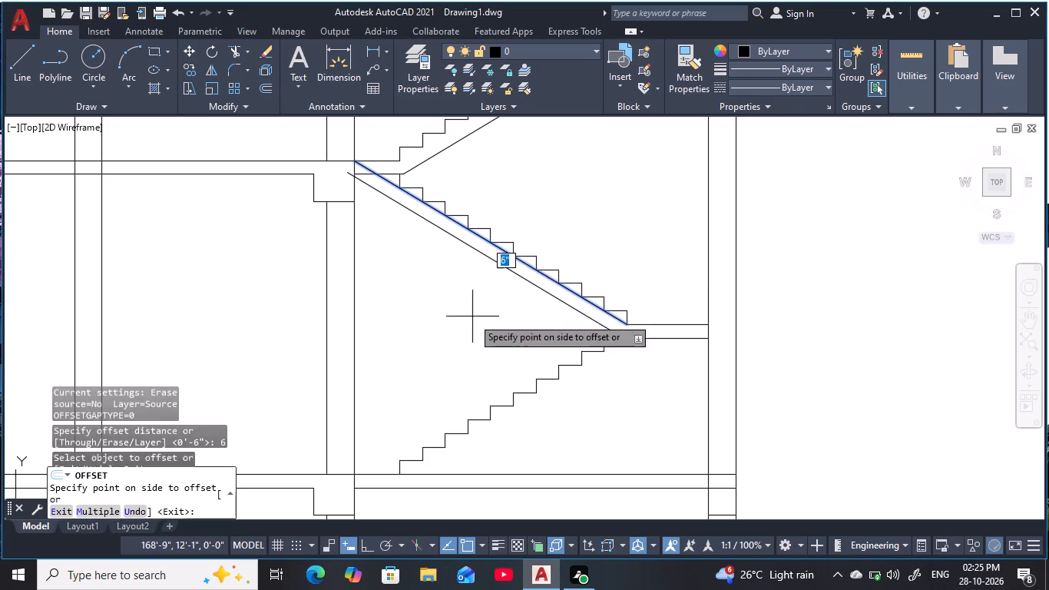
pyautogui.click(454, 343)
pyautogui.press('Escape')
pyautogui.press('Escape')
pyautogui.moveTo(426, 266); pyautogui.dragTo(454, 300, button='middle')
pyautogui.press('Escape')
pyautogui.press('Escape')
pyautogui.moveTo(501, 358); pyautogui.dragTo(448, 257, button='middle')
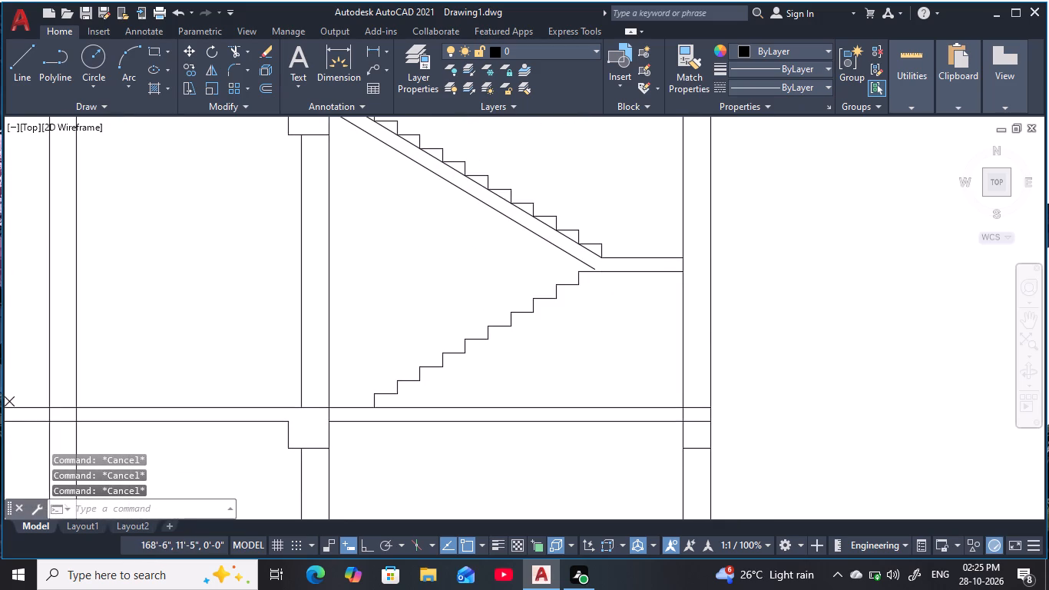
pyautogui.press('Escape')
pyautogui.press('Escape')
pyautogui.press('Escape')
# Draw a sloped line about 9'-9" long under the lower flight, from the bottom riser's foot to the landing's underside.
pyautogui.press('l')
pyautogui.press('space')
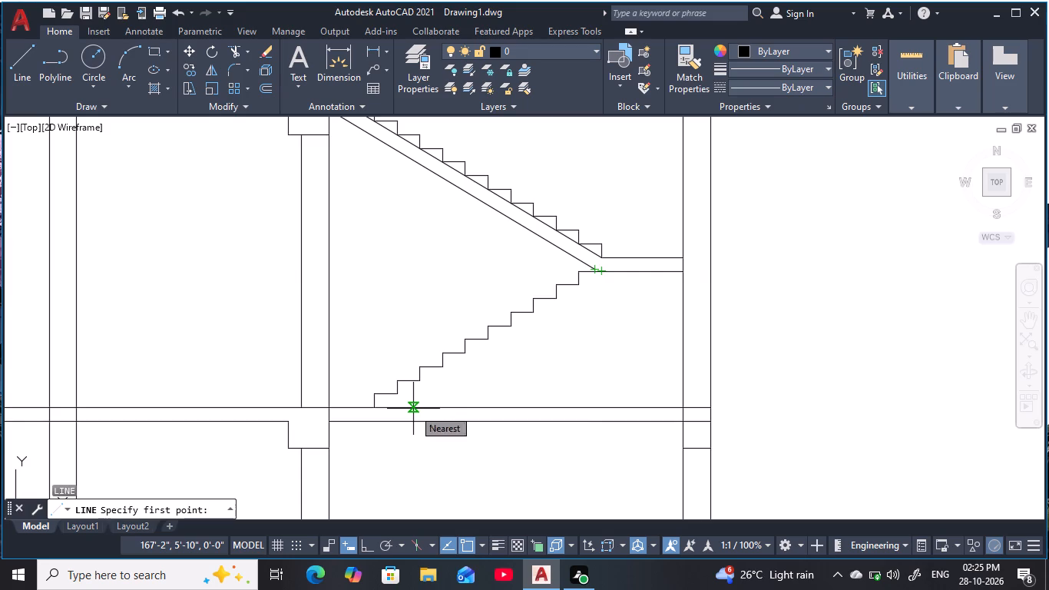
pyautogui.scroll(-1, 461, 267)
pyautogui.moveTo(463, 277); pyautogui.dragTo(468, 409, button='middle')
pyautogui.moveTo(444, 194); pyautogui.dragTo(458, 250, button='middle')
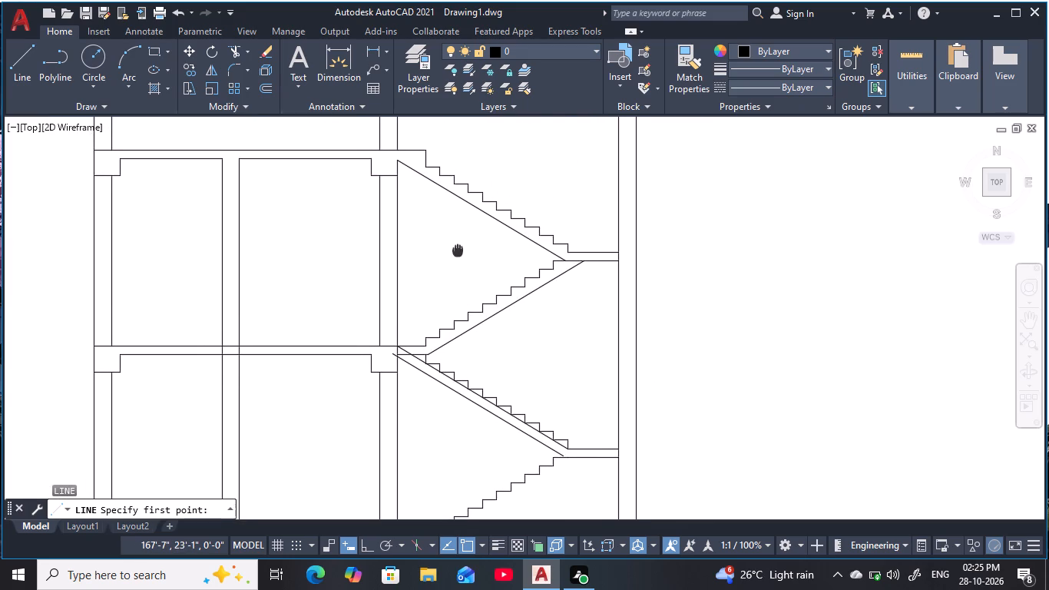
pyautogui.moveTo(458, 250); pyautogui.dragTo(460, 267, button='middle')
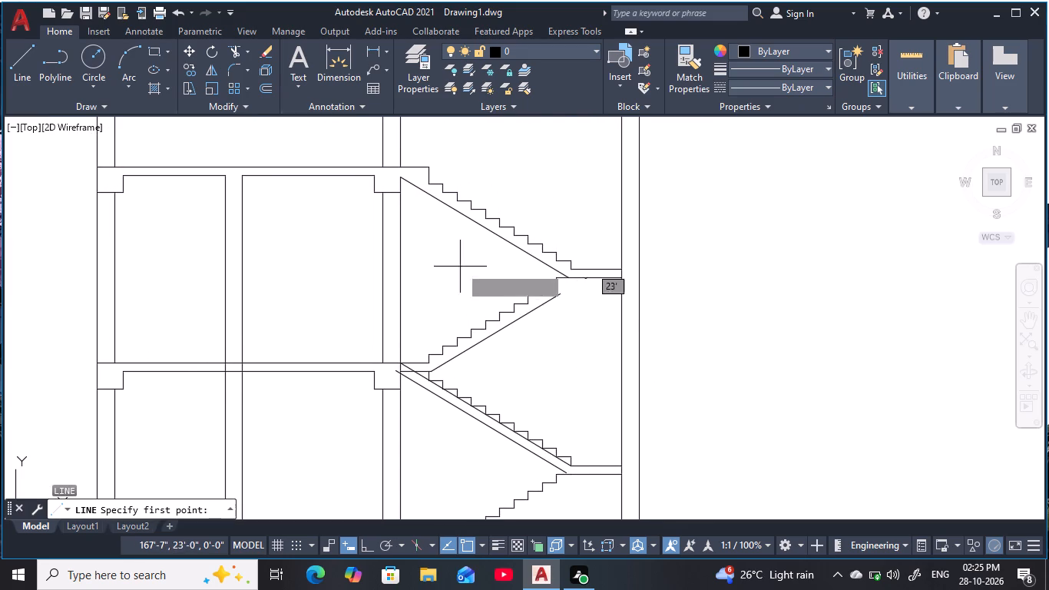
pyautogui.moveTo(472, 297); pyautogui.dragTo(458, 126, button='middle')
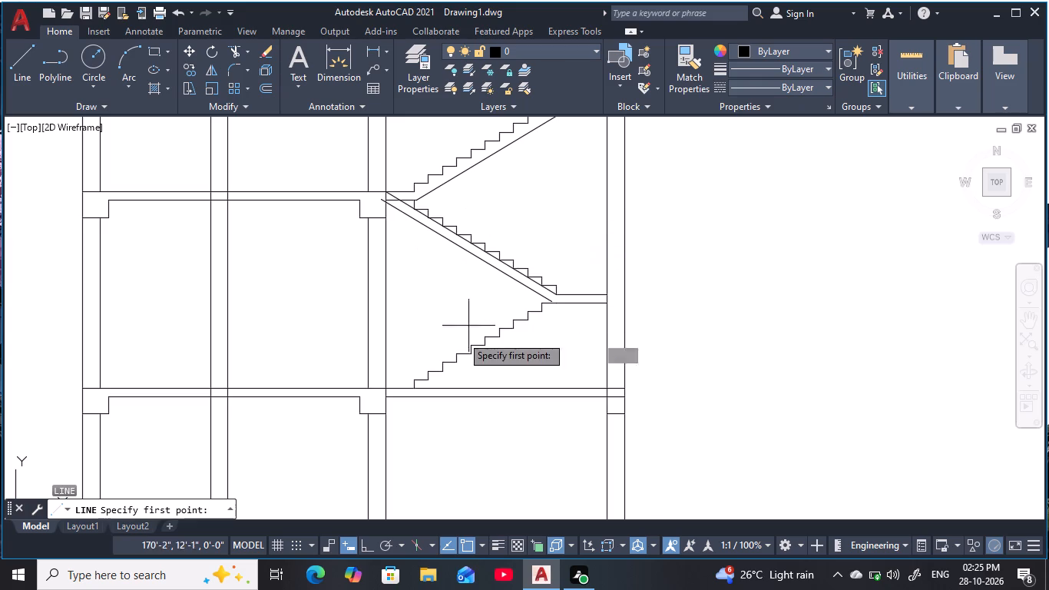
pyautogui.scroll(2, 418, 395)
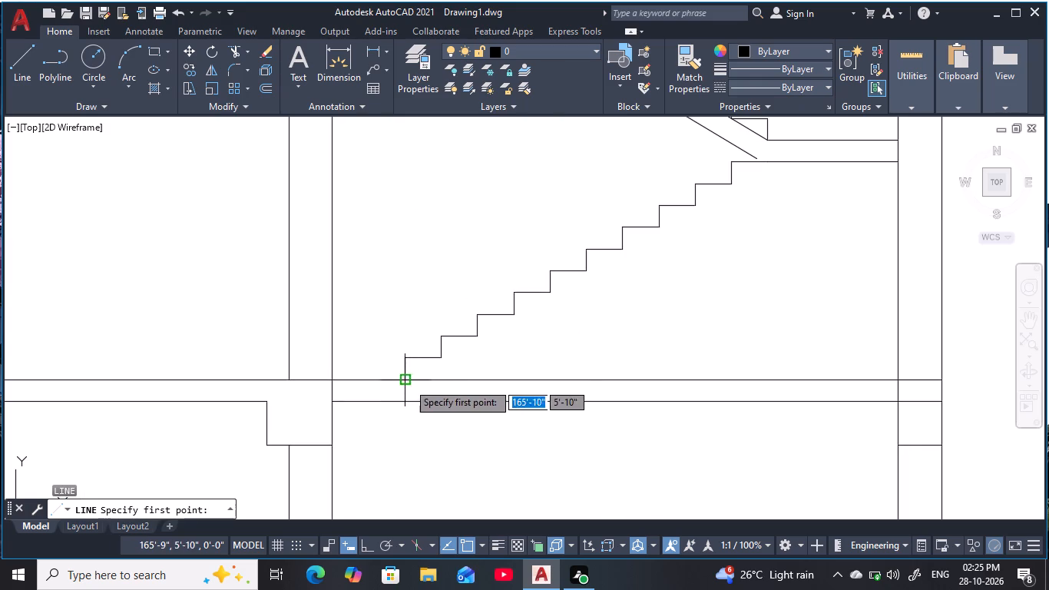
pyautogui.click(407, 383)
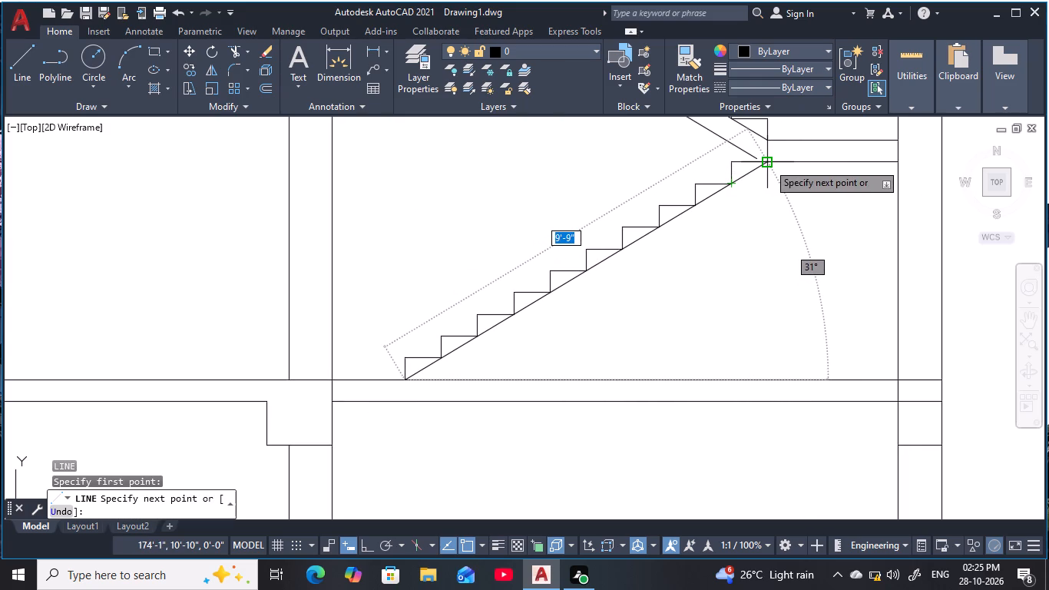
pyautogui.click(768, 163)
pyautogui.press('Escape')
pyautogui.press('Escape')
pyautogui.press('Escape')
pyautogui.press('Escape')
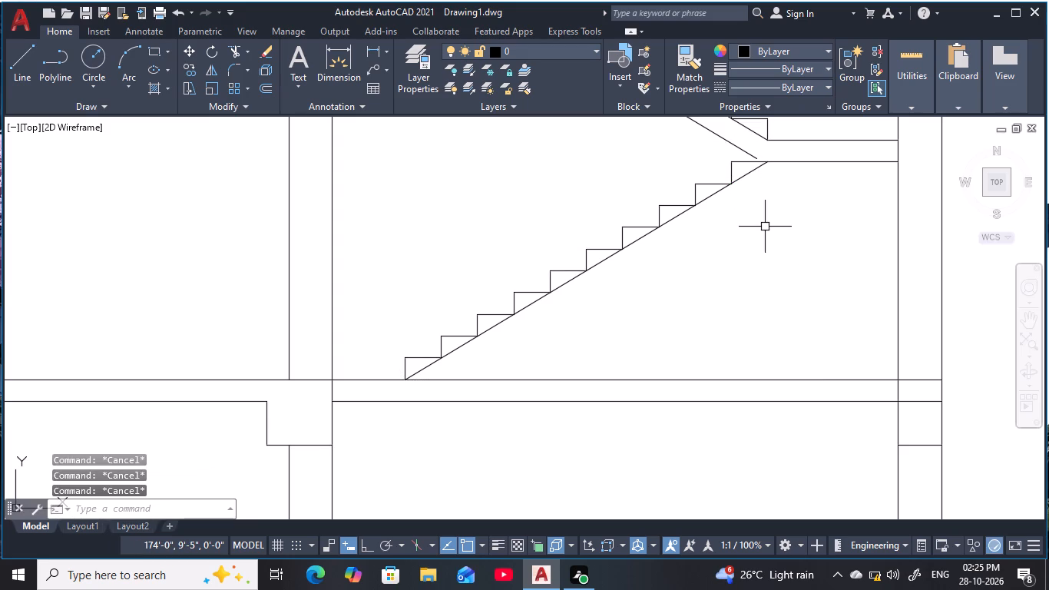
# Extend the upper flight's offset soffit line down to the mid-landing's underside.
pyautogui.press('e')
pyautogui.press('x')
pyautogui.press('space')
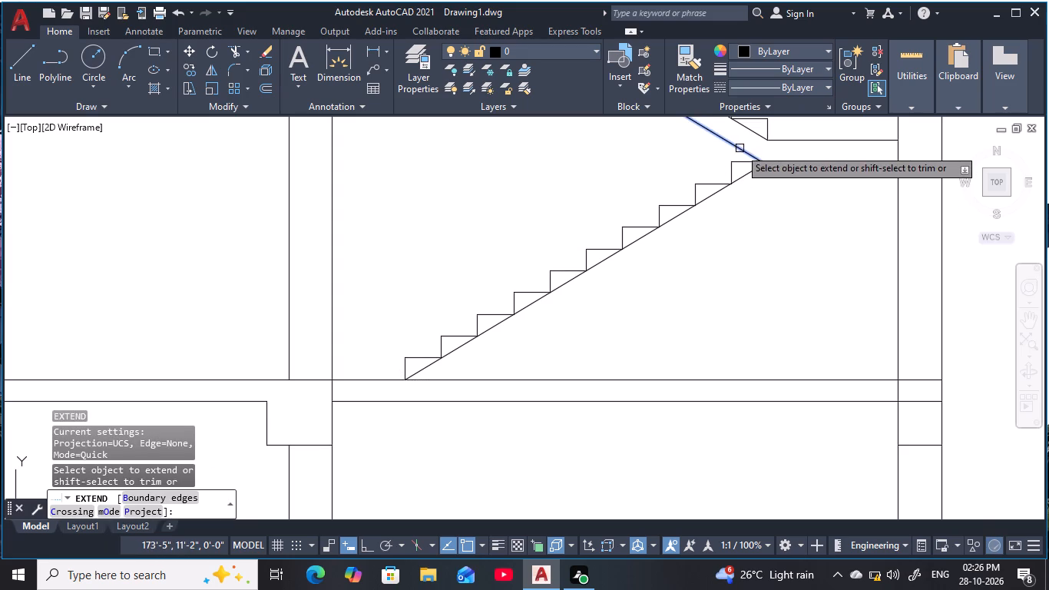
pyautogui.click(740, 148)
pyautogui.press('Escape')
pyautogui.moveTo(769, 204); pyautogui.dragTo(770, 230, button='middle')
pyautogui.press('Escape')
pyautogui.press('Escape')
# Offset the lower flight's sloped line downward by 6".
pyautogui.press('o')
pyautogui.press('space')
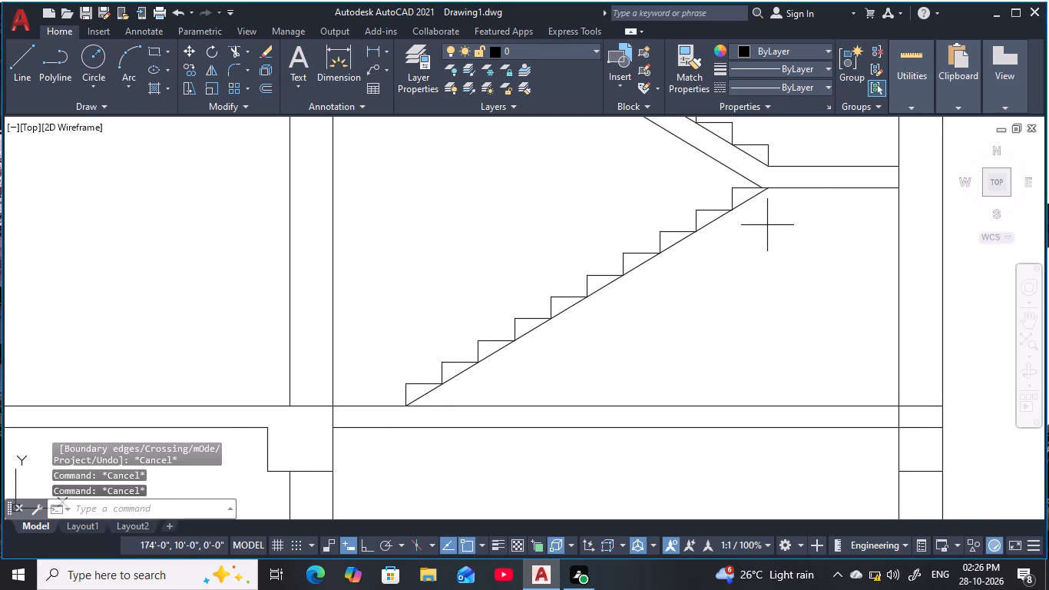
pyautogui.press('6')
pyautogui.press('space')
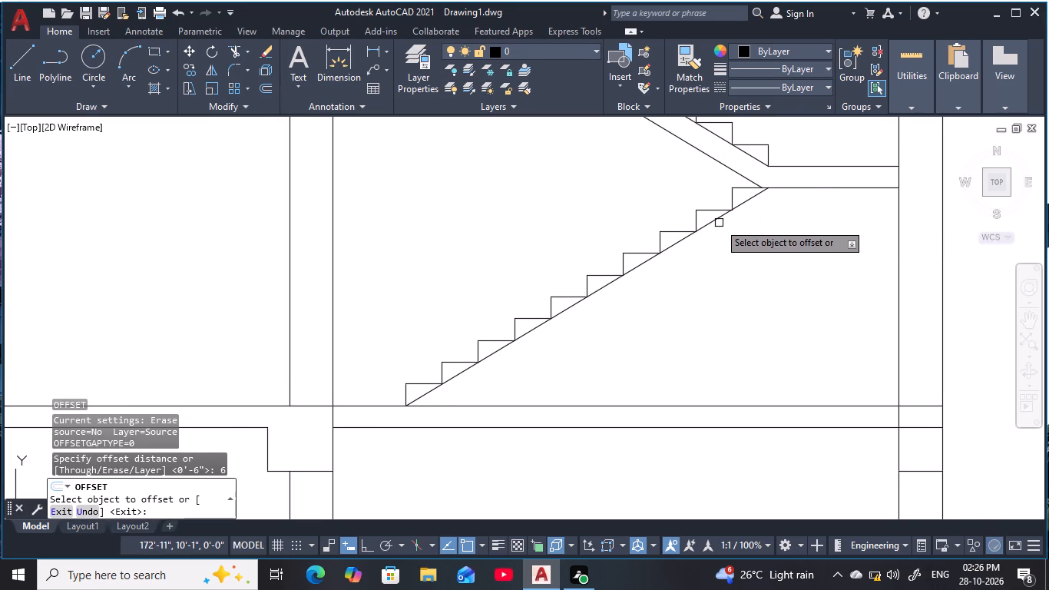
pyautogui.click(716, 222)
pyautogui.click(768, 251)
pyautogui.press('Escape')
pyautogui.press('Escape')
pyautogui.press('Escape')
pyautogui.press('Escape')
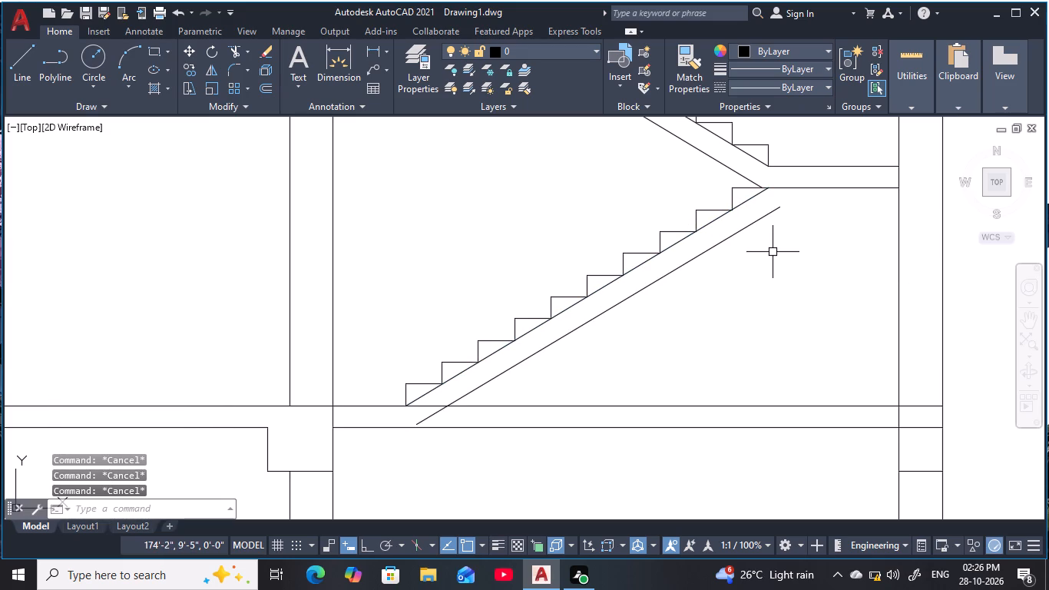
# Extend the upper end of the lower flight's offset line to the mid-landing's underside.
pyautogui.press('e')
pyautogui.write('X')
pyautogui.press('space')
pyautogui.click(763, 210)
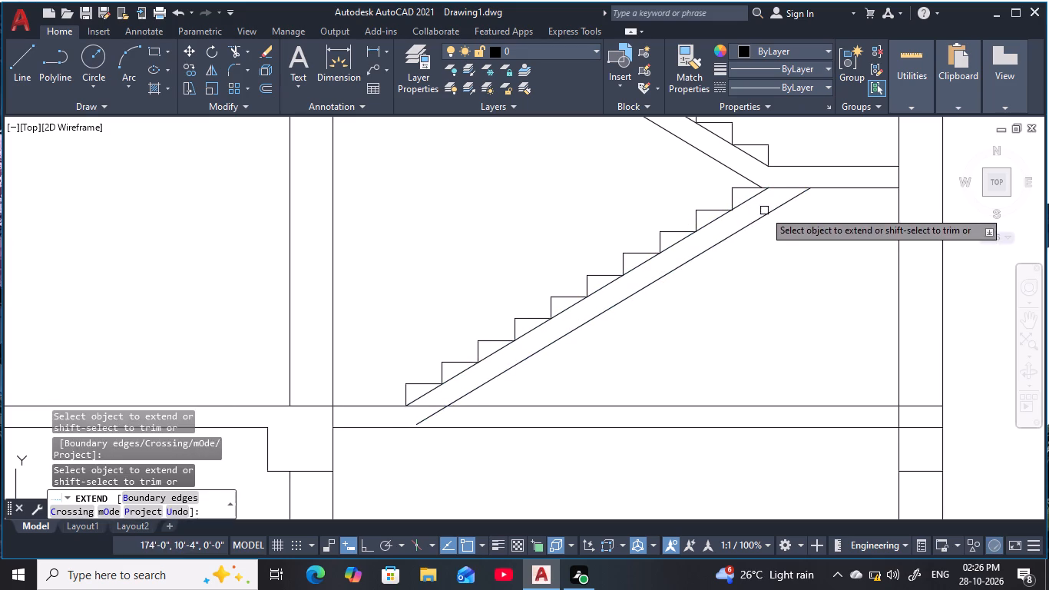
pyautogui.press('Escape')
# Erase the two original sloped lines running along the step corners of the upper and lower flights.
pyautogui.moveTo(776, 211); pyautogui.dragTo(799, 310, button='middle')
pyautogui.press('Escape')
pyautogui.moveTo(638, 256); pyautogui.dragTo(661, 323, button='middle')
pyautogui.press('Escape')
pyautogui.press('Escape')
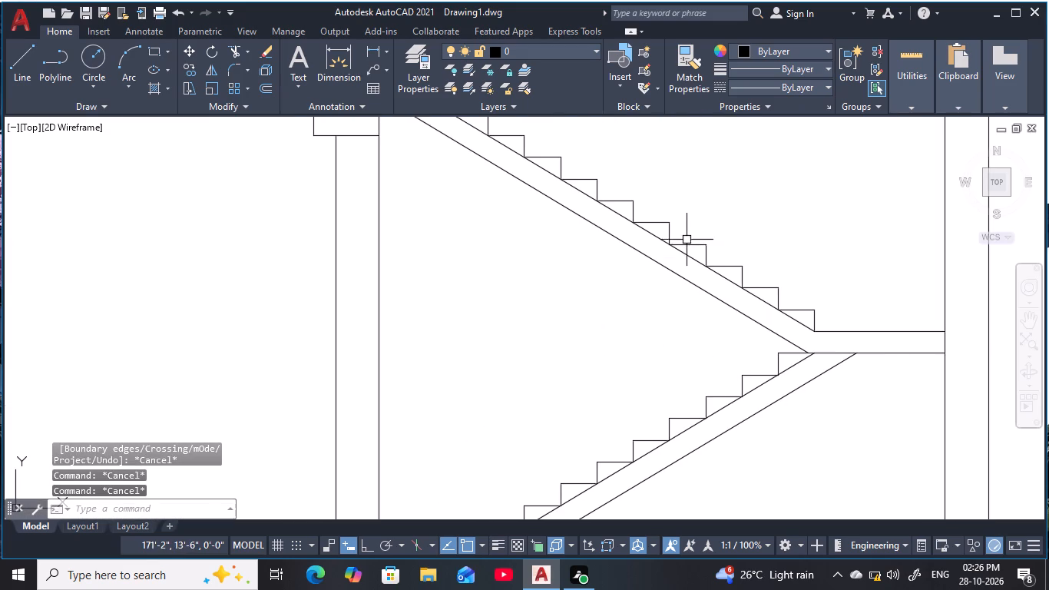
pyautogui.click(670, 239)
pyautogui.write('E')
pyautogui.press('space')
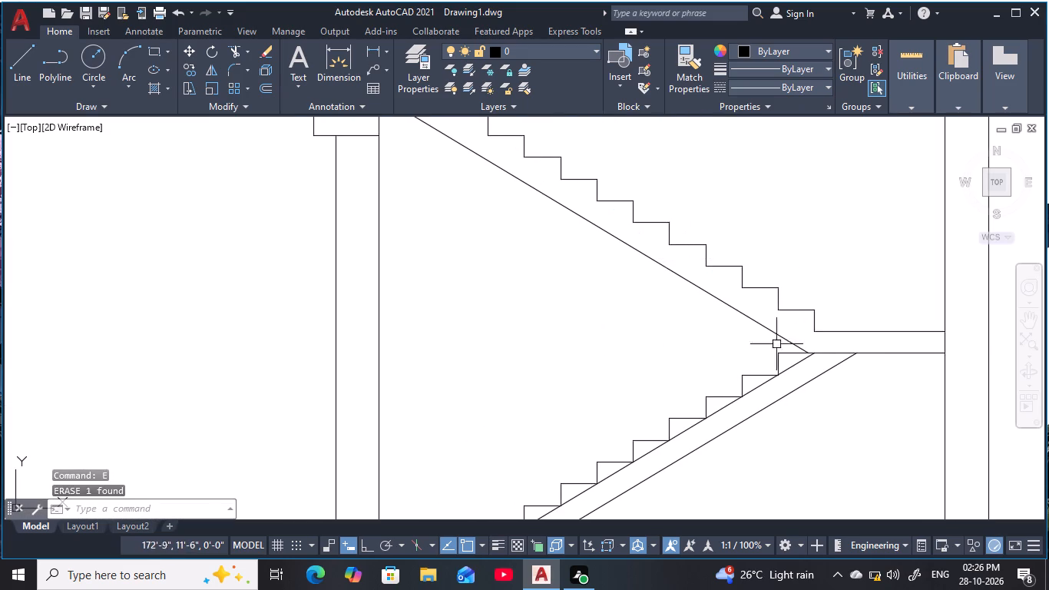
pyautogui.moveTo(786, 353); pyautogui.dragTo(720, 254, button='middle')
pyautogui.click(730, 267)
pyautogui.press('e')
pyautogui.press('space')
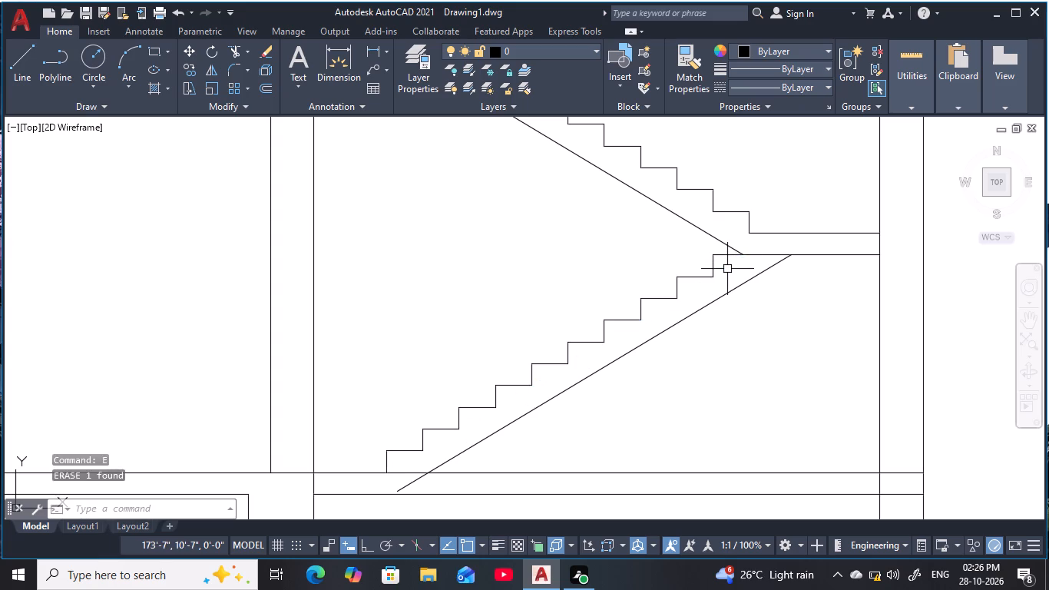
pyautogui.press('Escape')
# Trim the slab underside, column face line and protruding soffit end where the upper flight meets the floor slab.
pyautogui.scroll(-1, 727, 269)
pyautogui.moveTo(727, 269); pyautogui.dragTo(736, 328, button='middle')
pyautogui.moveTo(654, 291); pyautogui.dragTo(660, 326, button='middle')
pyautogui.press('Escape')
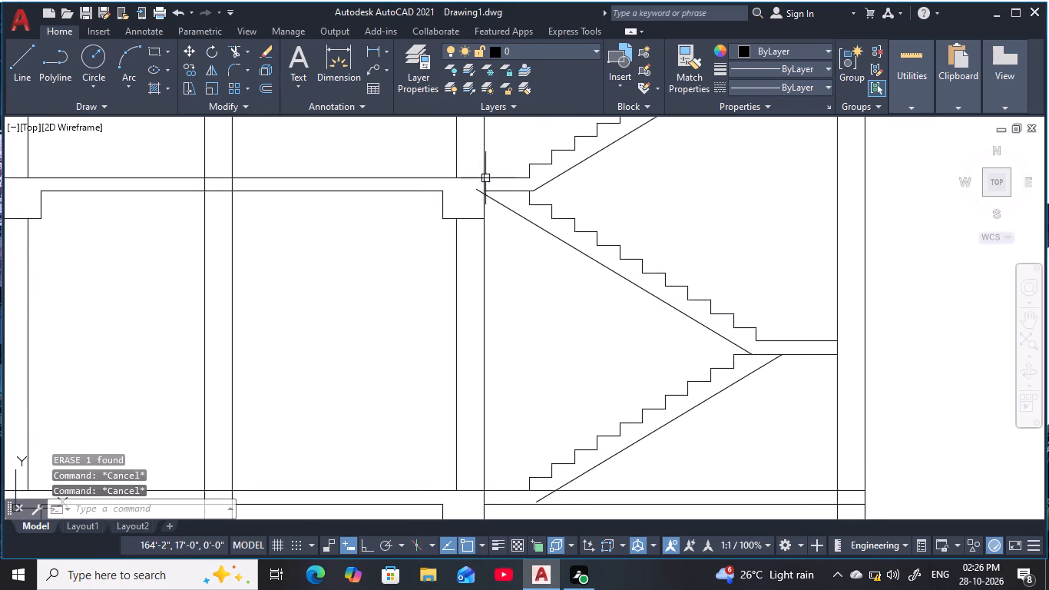
pyautogui.press('Escape')
pyautogui.scroll(2, 485, 176)
pyautogui.press('Escape')
pyautogui.press('Escape')
pyautogui.press('Escape')
pyautogui.press('Escape')
pyautogui.scroll(1, 499, 204)
pyautogui.press('Escape')
pyautogui.middleClick(499, 204)
pyautogui.press('Escape')
pyautogui.scroll(1, 497, 204)
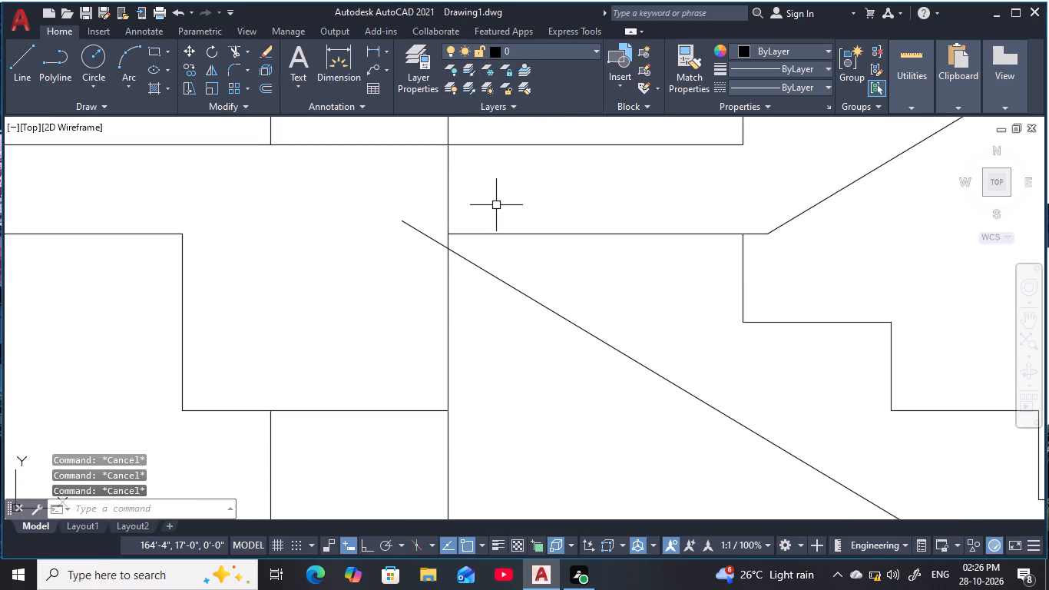
pyautogui.write('TR')
pyautogui.press('space')
pyautogui.moveTo(564, 250); pyautogui.dragTo(548, 206)
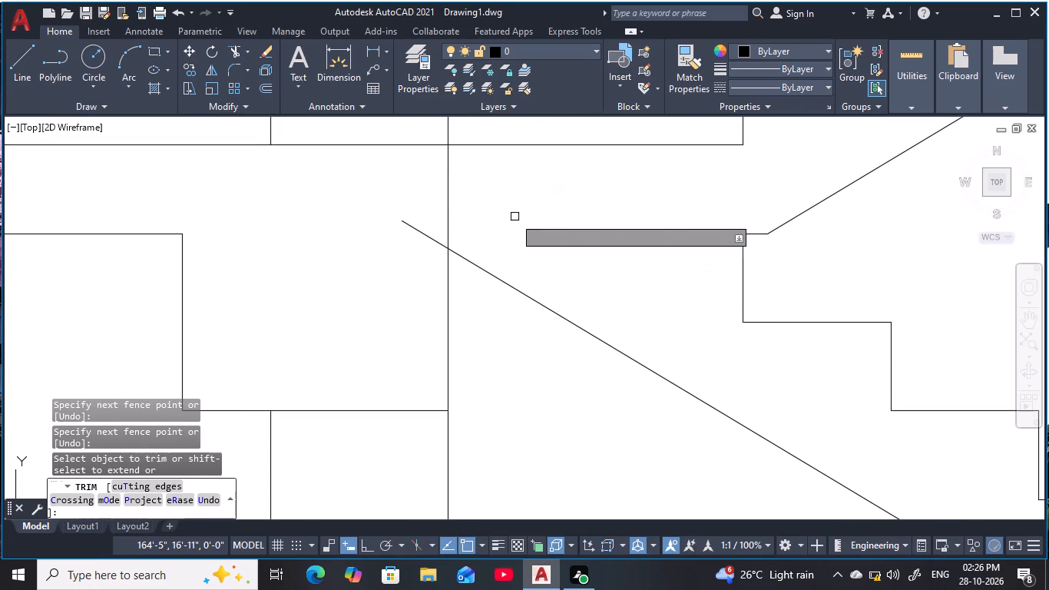
pyautogui.moveTo(503, 207); pyautogui.dragTo(435, 201)
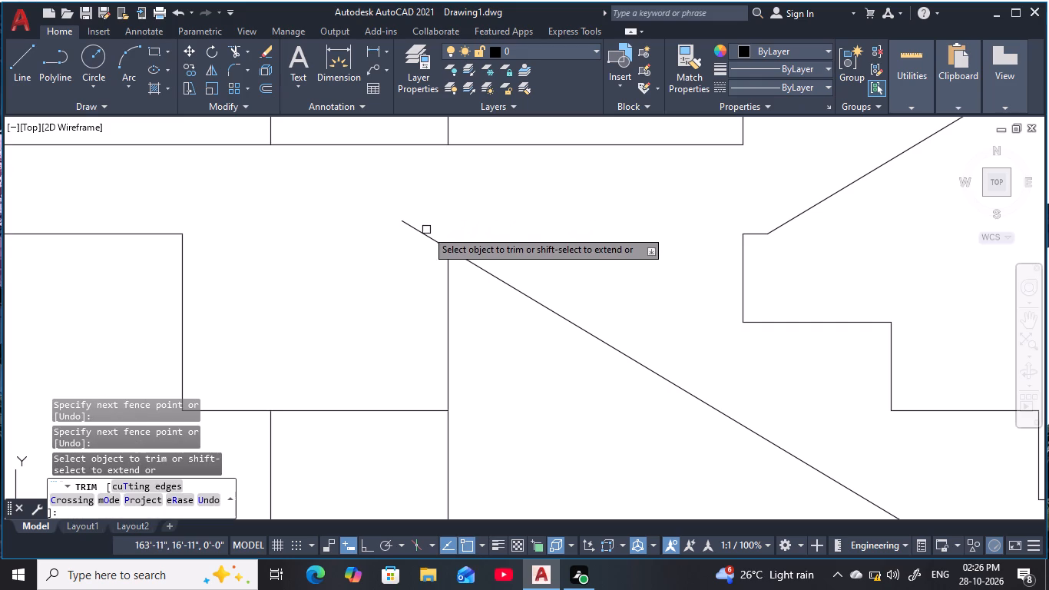
pyautogui.click(426, 230)
# Trim the end of the lower flight's soffit line that projects below the floor line.
pyautogui.scroll(-2, 507, 219)
pyautogui.moveTo(515, 220); pyautogui.dragTo(377, 166, button='middle')
pyautogui.scroll(-1, 448, 247)
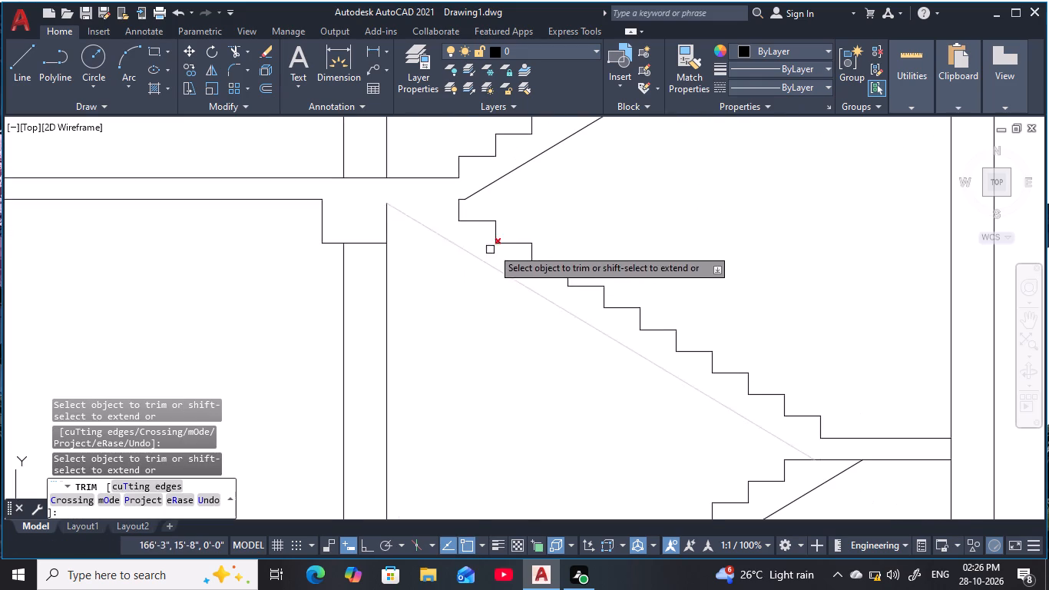
pyautogui.scroll(-2, 558, 259)
pyautogui.moveTo(569, 355); pyautogui.dragTo(519, 306, button='middle')
pyautogui.scroll(2, 632, 295)
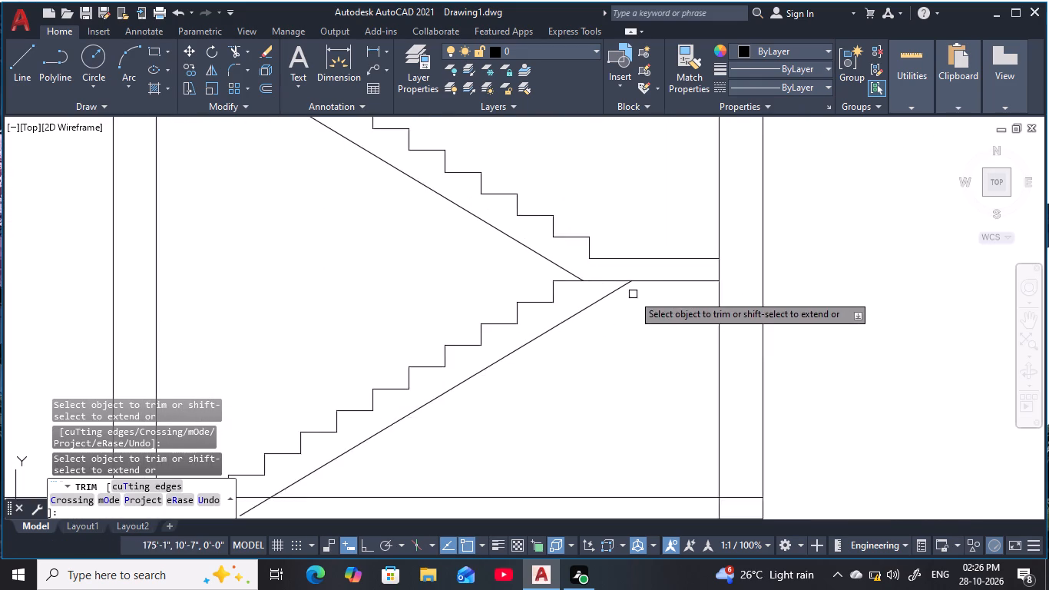
pyautogui.scroll(-2, 618, 313)
pyautogui.moveTo(604, 330); pyautogui.dragTo(652, 272, button='middle')
pyautogui.scroll(4, 514, 340)
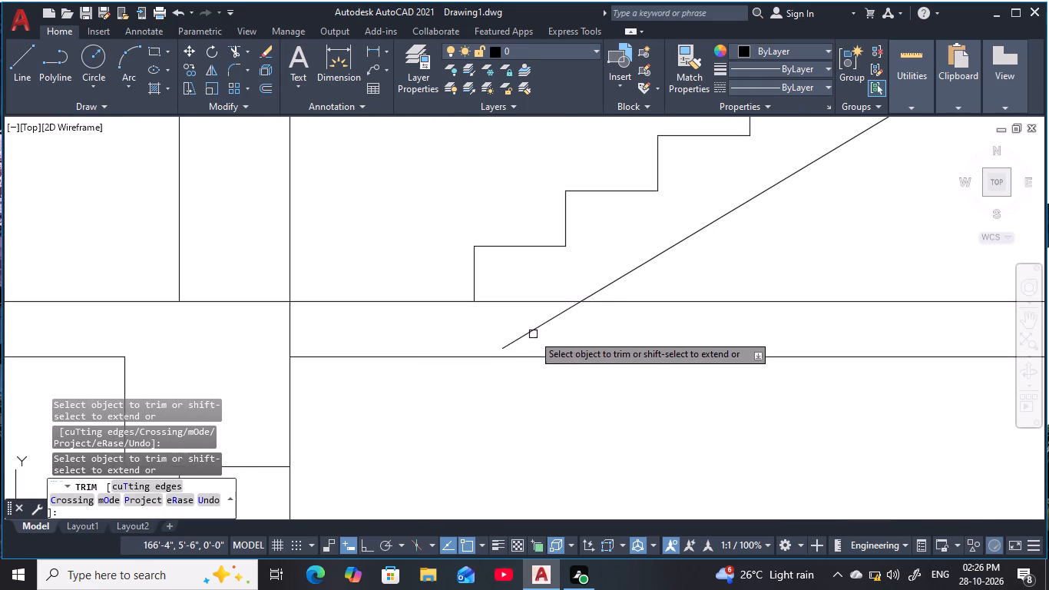
pyautogui.click(532, 333)
# Examine the trimmed stair flights and landings across the storeys of the section.
pyautogui.moveTo(604, 327); pyautogui.dragTo(511, 350, button='middle')
pyautogui.scroll(-2, 545, 334)
pyautogui.scroll(-3, 730, 308)
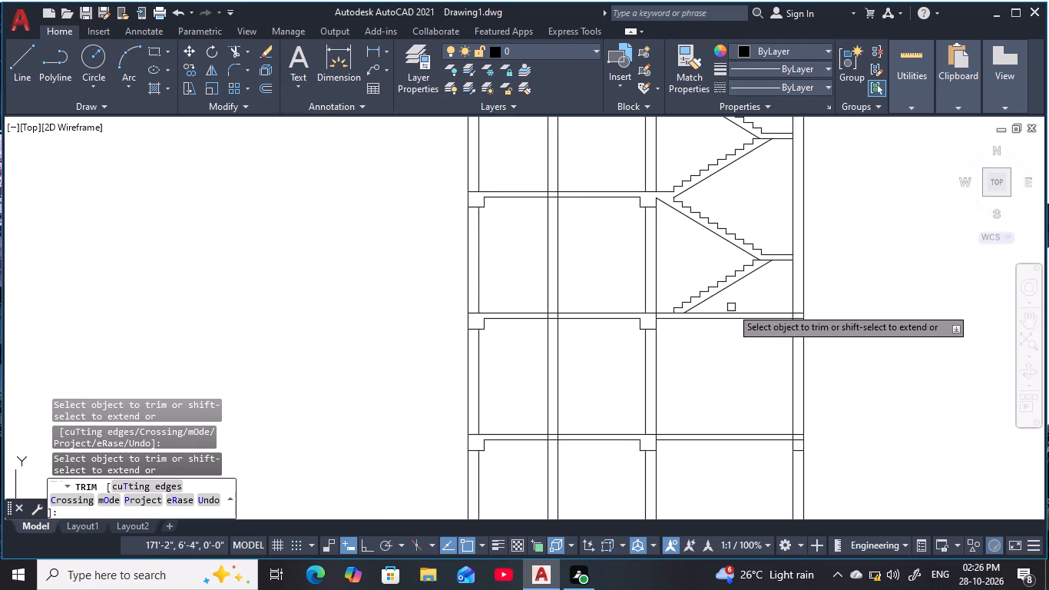
pyautogui.moveTo(736, 305); pyautogui.dragTo(644, 330, button='middle')
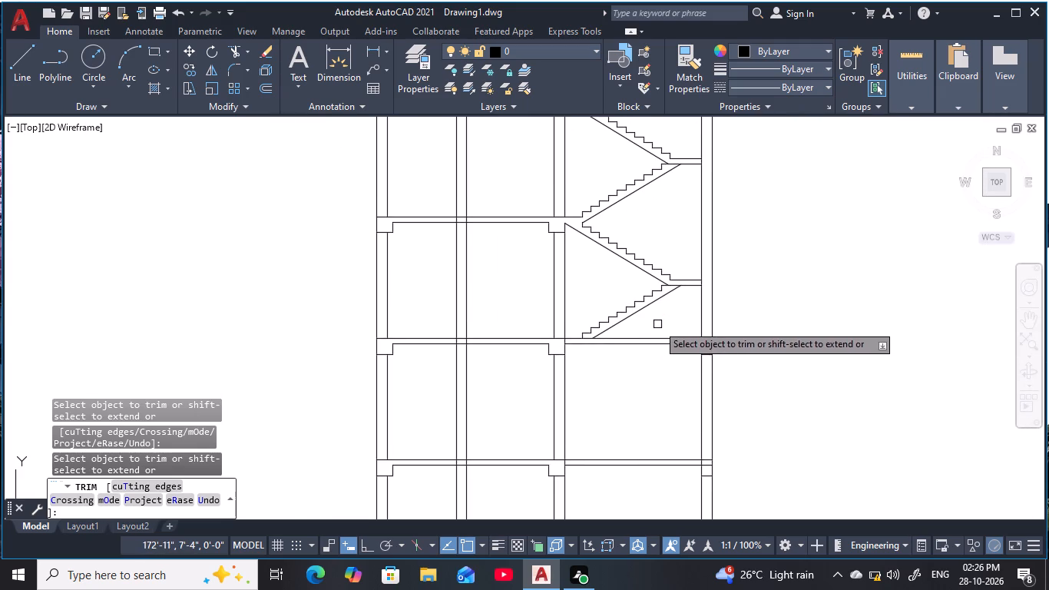
pyautogui.scroll(-1, 659, 324)
pyautogui.moveTo(660, 324); pyautogui.dragTo(627, 359, button='middle')
pyautogui.scroll(1, 633, 353)
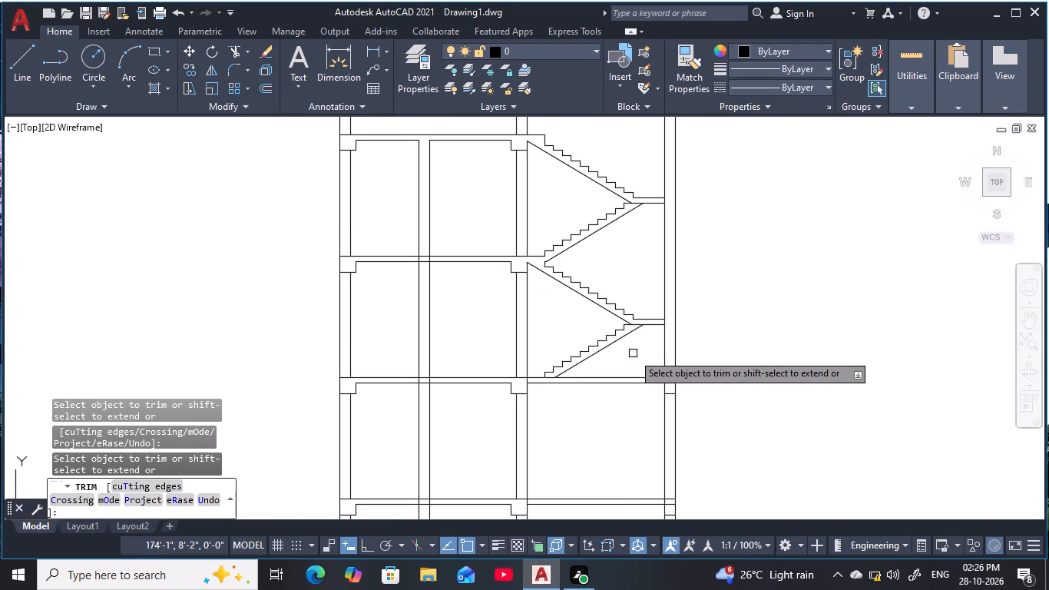
pyautogui.moveTo(633, 353); pyautogui.dragTo(620, 366, button='middle')
pyautogui.press('Escape')
pyautogui.press('Escape')
pyautogui.press('Escape')
pyautogui.press('Escape')
pyautogui.press('Escape')
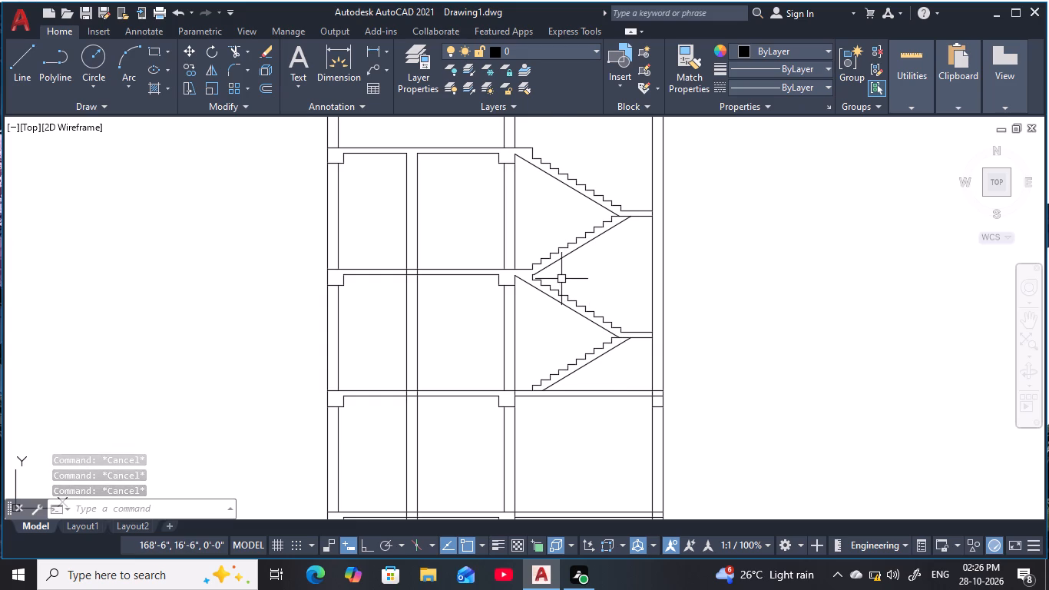
# Extend the bottom riser of the flight above the floor slab down to the top riser of the flight below.
pyautogui.scroll(2, 561, 279)
pyautogui.scroll(2, 496, 278)
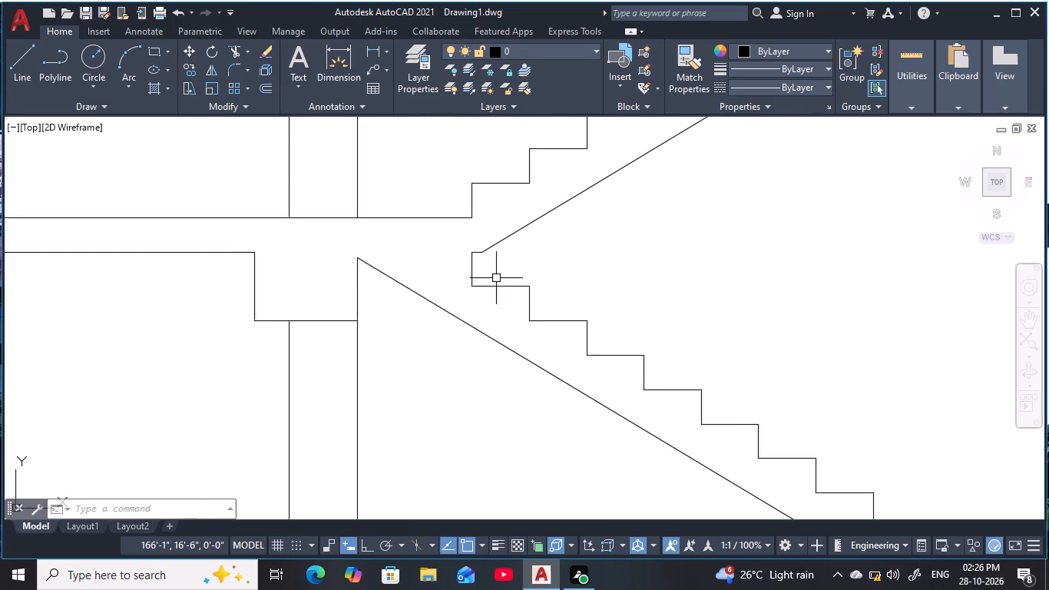
pyautogui.middleClick(507, 278)
pyautogui.press('Escape')
pyautogui.scroll(1, 512, 275)
pyautogui.press('e')
pyautogui.press('x')
pyautogui.press('space')
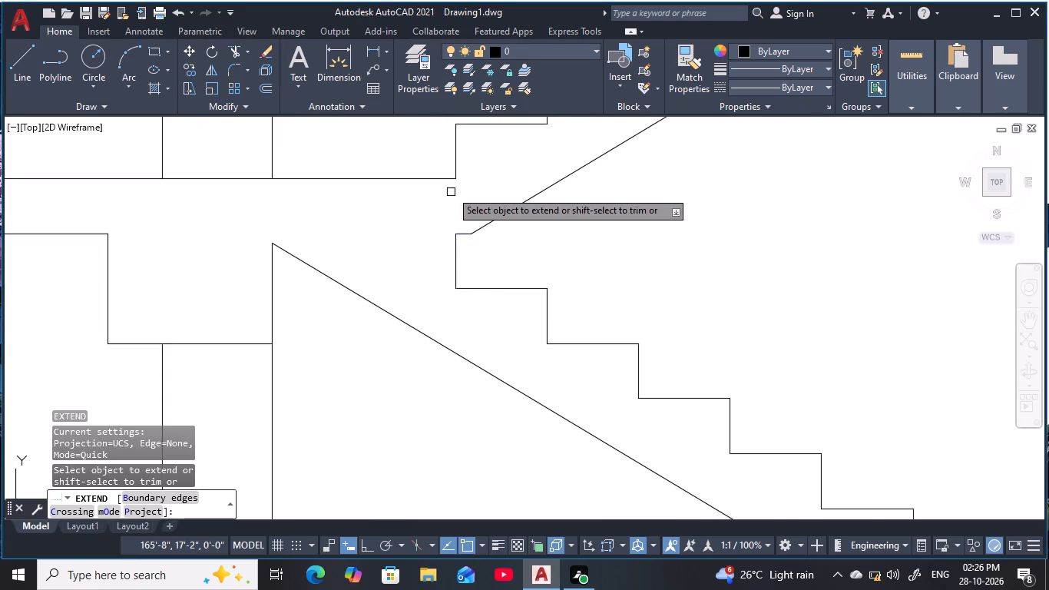
pyautogui.click(454, 166)
pyautogui.press('Escape')
pyautogui.press('Escape')
pyautogui.press('Escape')
pyautogui.press('Escape')
pyautogui.press('Escape')
pyautogui.press('Escape')
pyautogui.press('Escape')
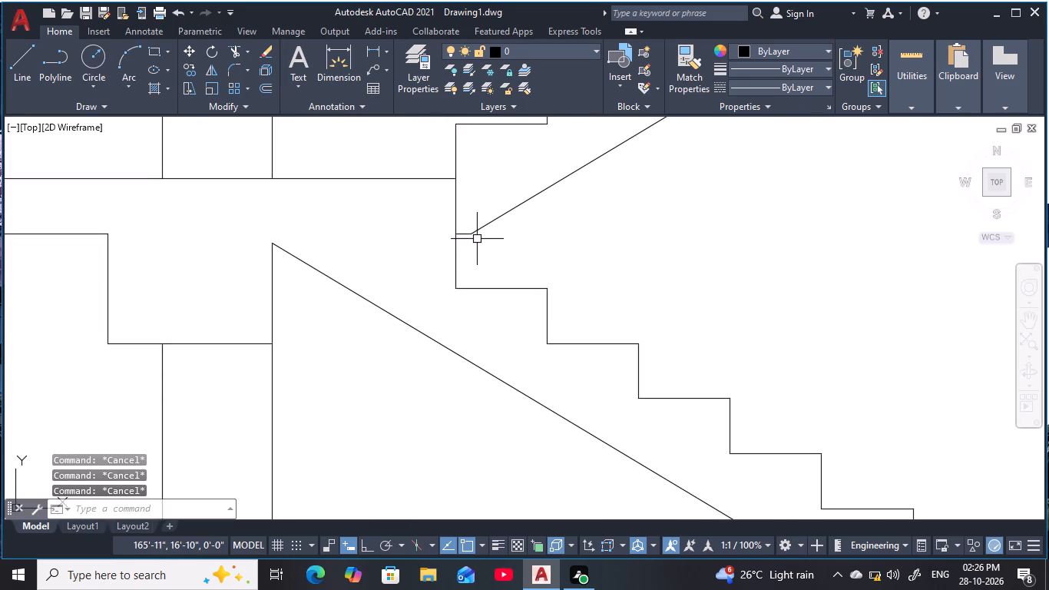
# Trim the riser line segment crossing the floor slab edge where the upper flight's soffit meets the middle floor slab.
pyautogui.press('t')
pyautogui.write('R')
pyautogui.press('space')
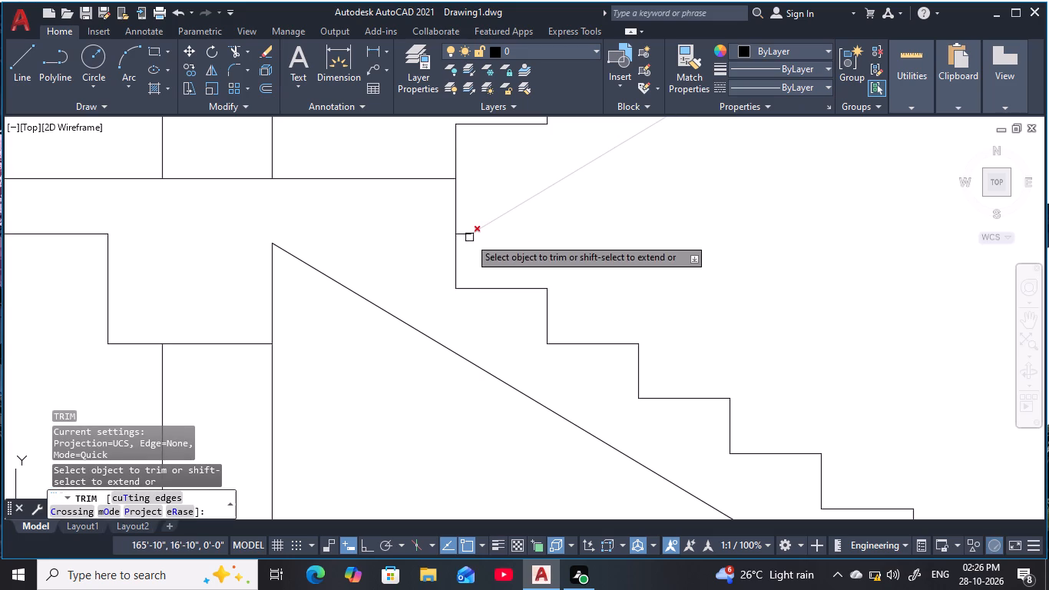
pyautogui.scroll(-3, 572, 223)
pyautogui.moveTo(574, 230); pyautogui.dragTo(505, 355, button='middle')
pyautogui.scroll(-2, 522, 334)
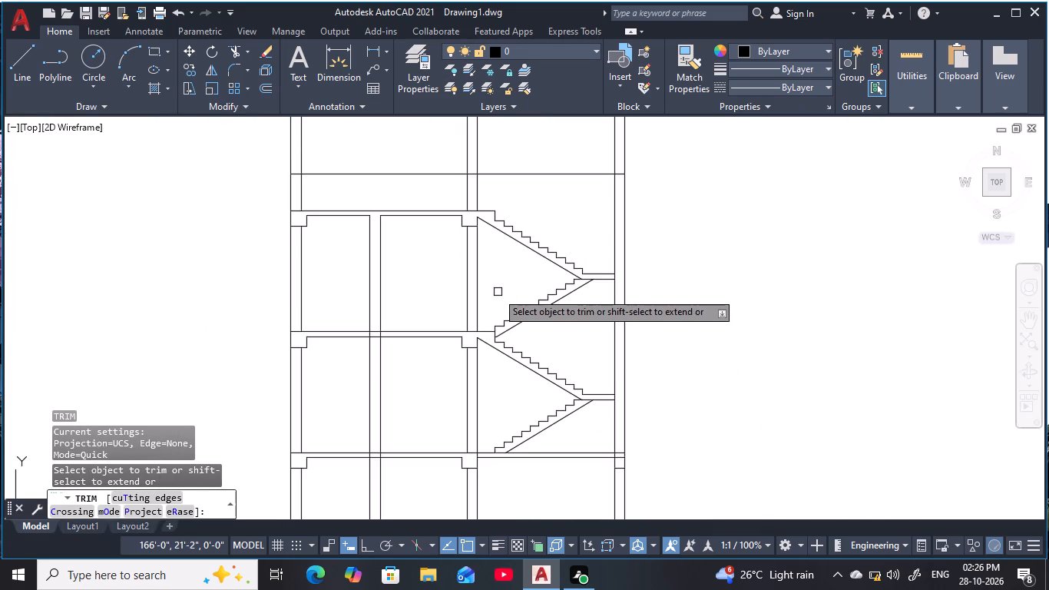
pyautogui.scroll(1, 524, 289)
pyautogui.scroll(1, 472, 373)
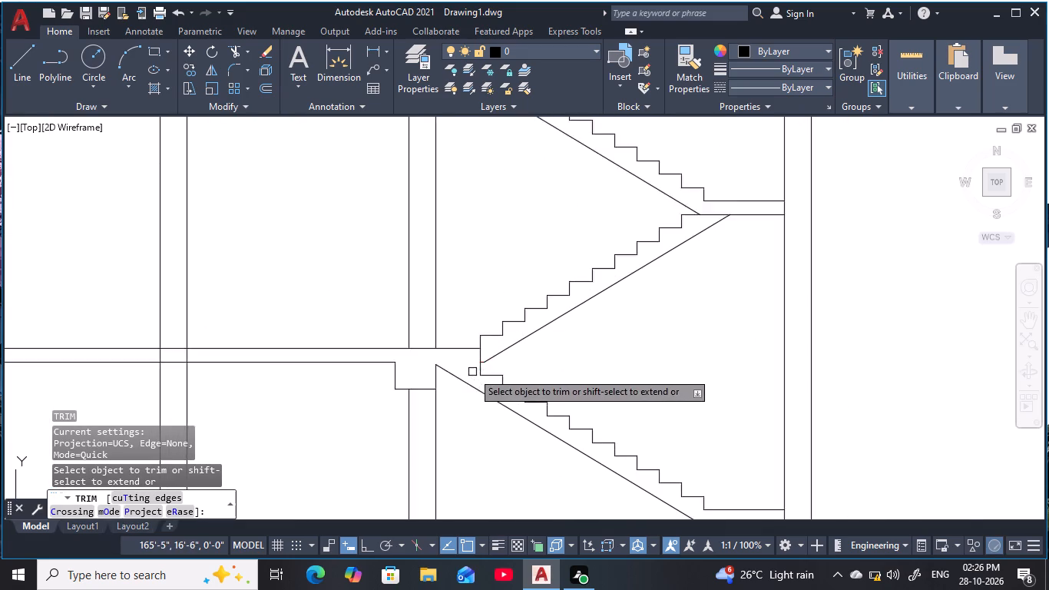
pyautogui.scroll(1, 472, 372)
pyautogui.click(478, 353)
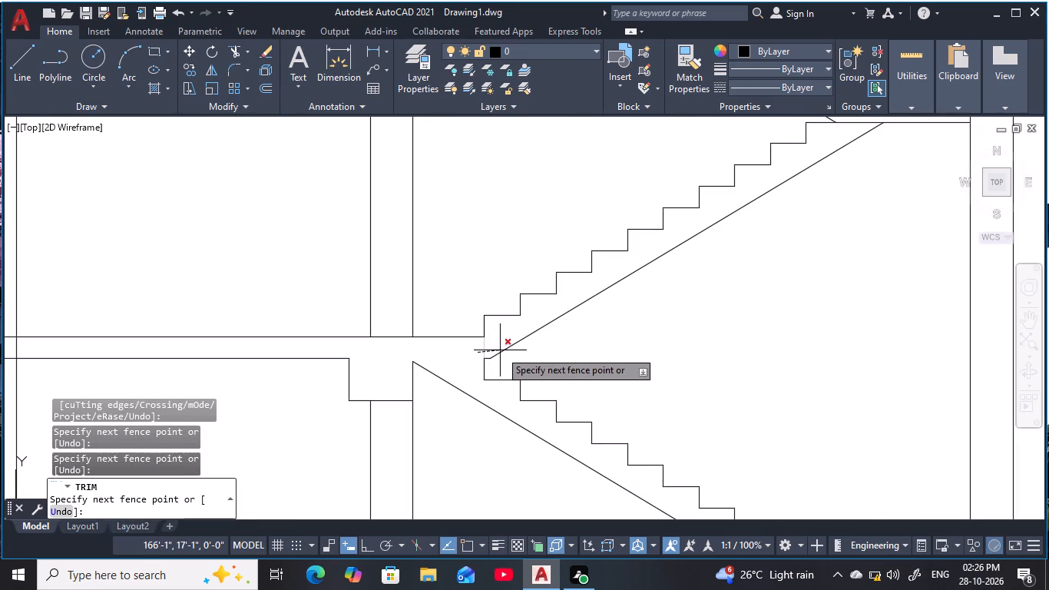
pyautogui.click(500, 348)
pyautogui.scroll(-2, 586, 340)
pyautogui.middleClick(574, 424)
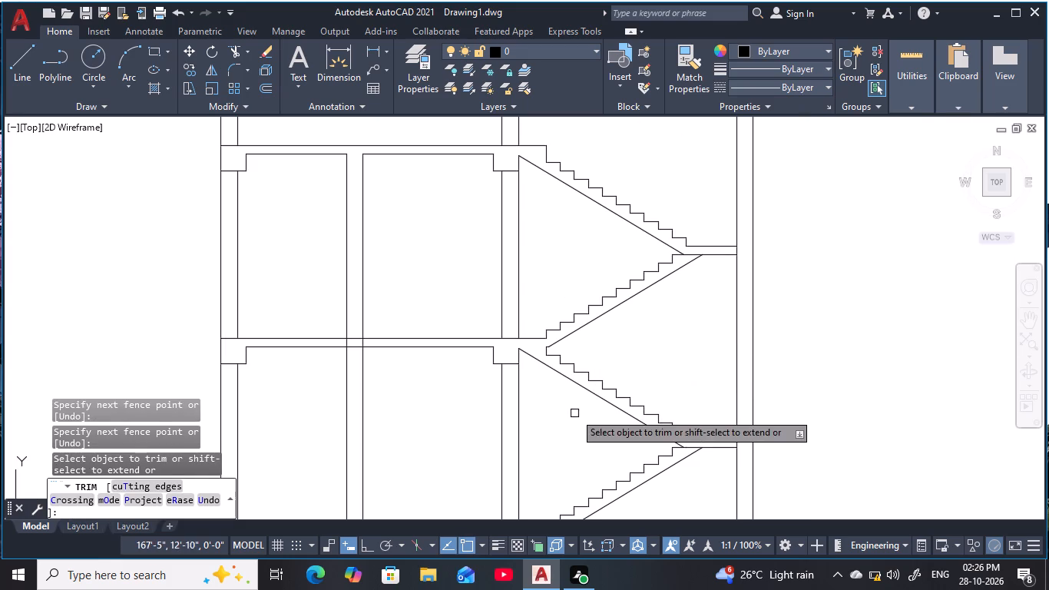
pyautogui.press('Escape')
pyautogui.press('Escape')
pyautogui.press('Escape')
pyautogui.press('Escape')
pyautogui.press('Escape')
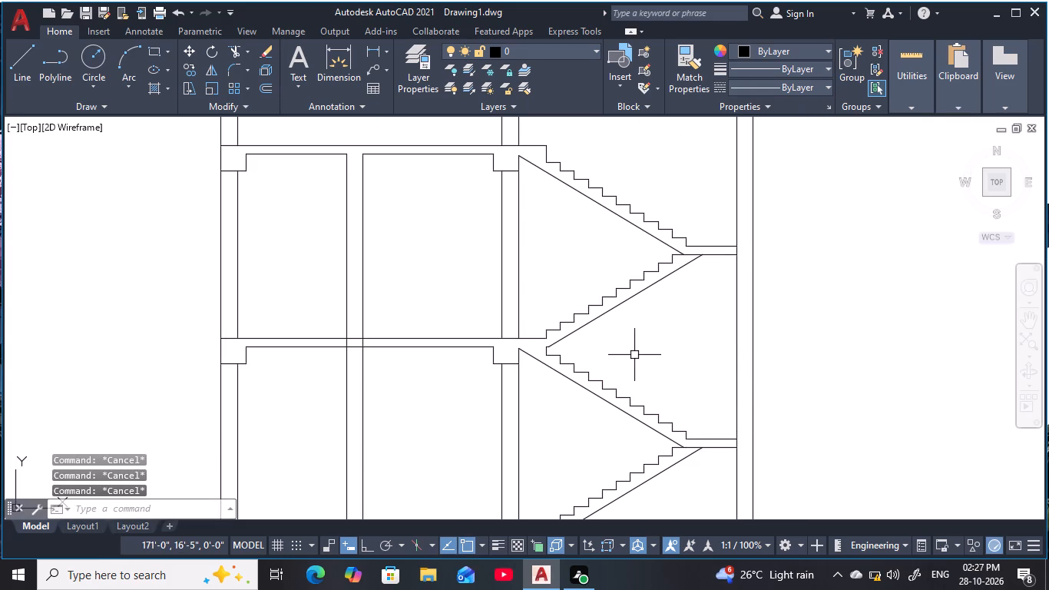
# With Ortho on, draw a horizontal slab underside line about 1'-10" long from the upper flight's soffit end to the column face.
pyautogui.moveTo(634, 355); pyautogui.dragTo(494, 251, button='middle')
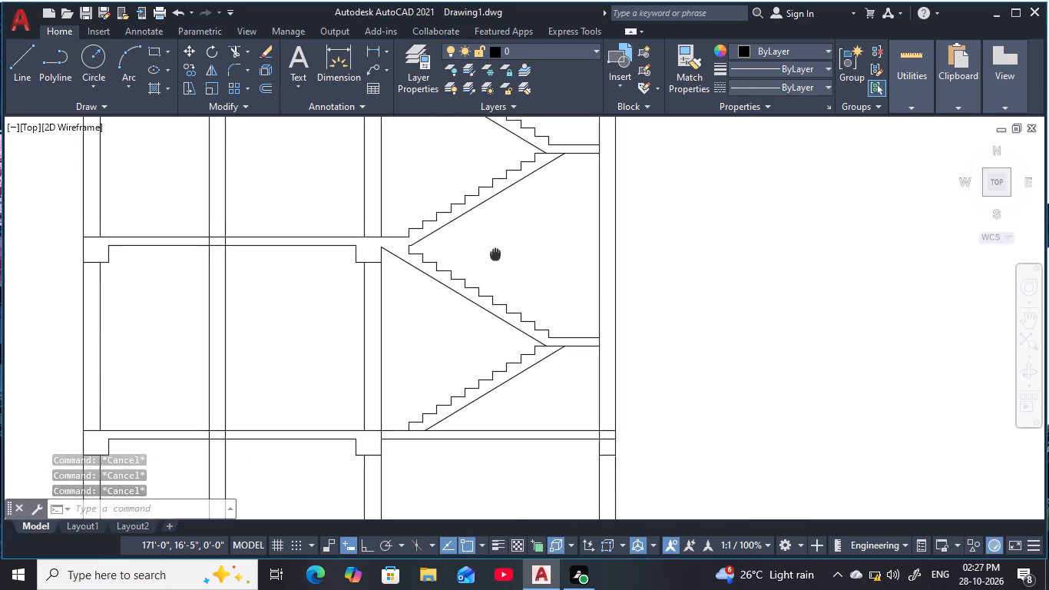
pyautogui.moveTo(494, 251); pyautogui.dragTo(489, 260, button='middle')
pyautogui.moveTo(485, 268); pyautogui.dragTo(491, 300, button='middle')
pyautogui.scroll(-1, 492, 300)
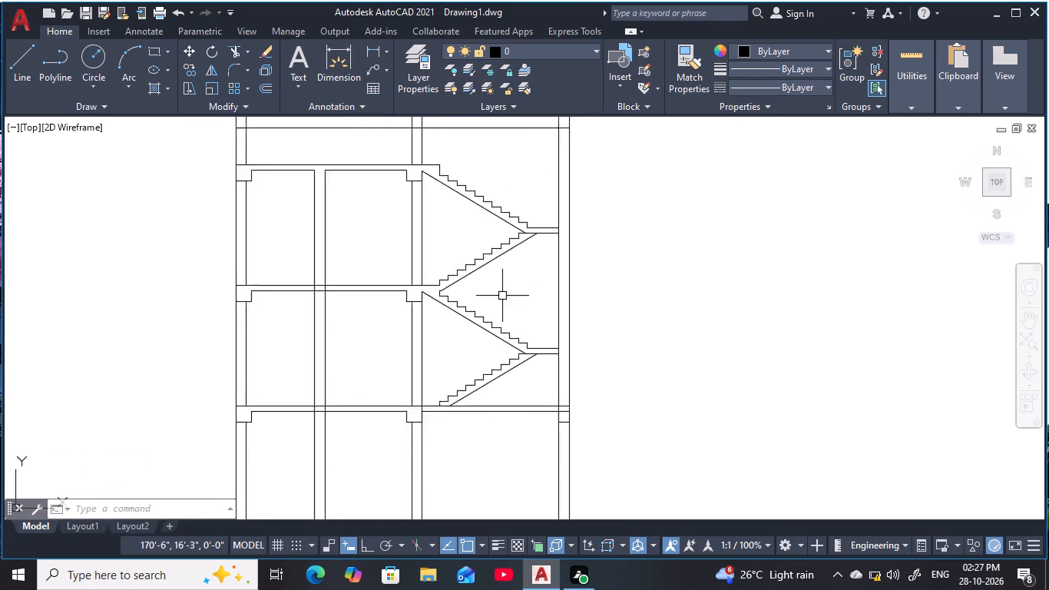
pyautogui.scroll(-1, 502, 296)
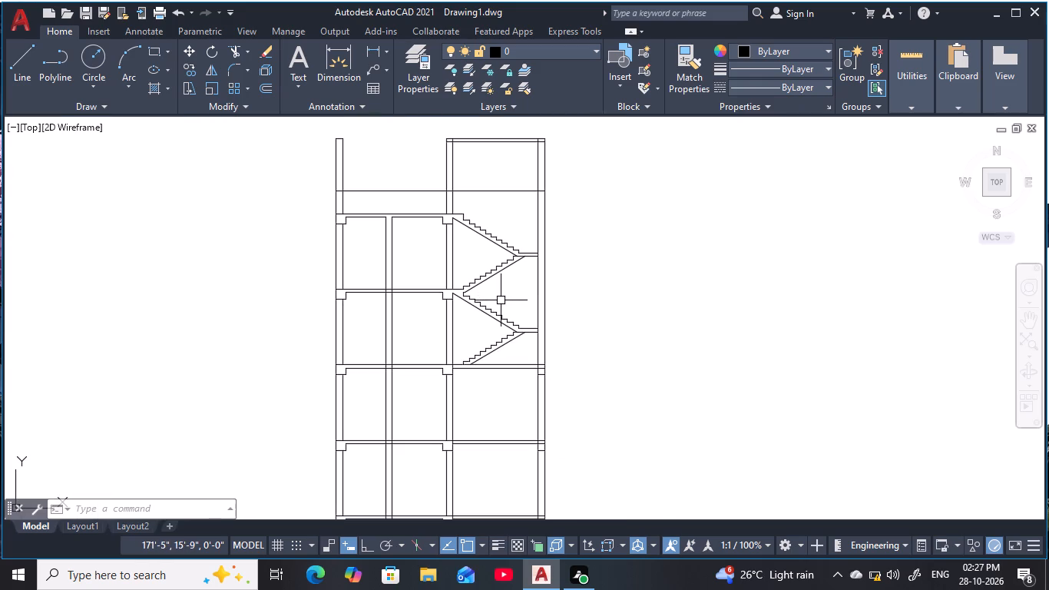
pyautogui.scroll(2, 465, 306)
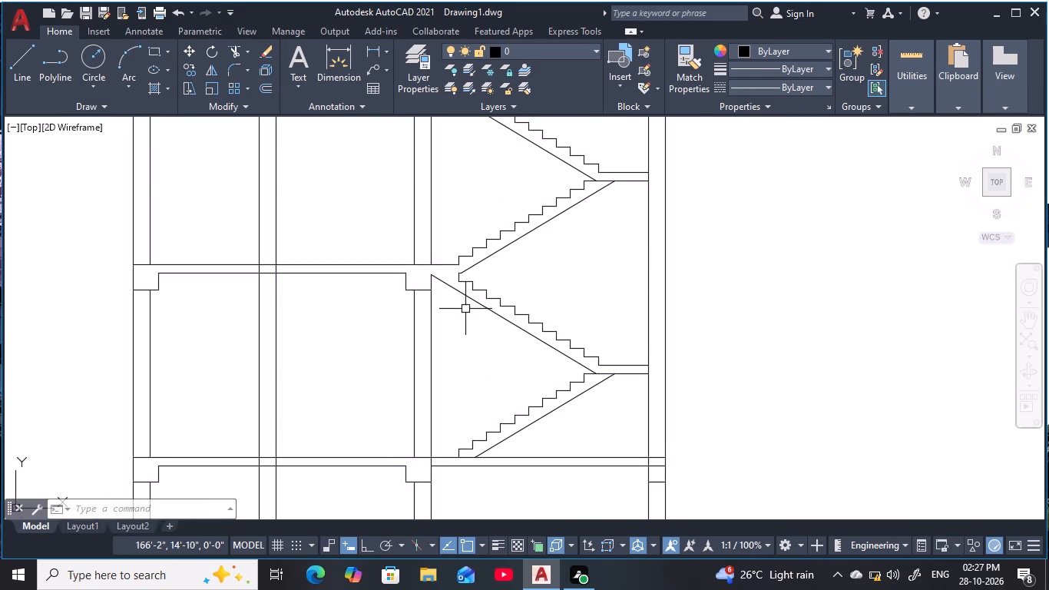
pyautogui.moveTo(465, 309); pyautogui.dragTo(472, 321, button='middle')
pyautogui.scroll(1, 471, 319)
pyautogui.press('Escape')
pyautogui.press('Escape')
pyautogui.write('L')
pyautogui.press('space')
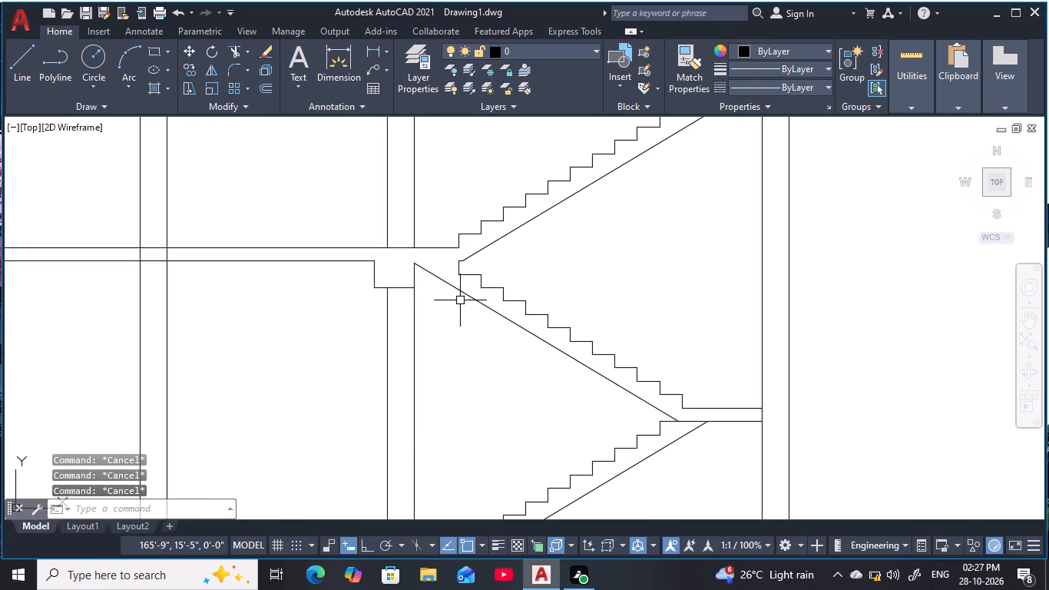
pyautogui.click(465, 258)
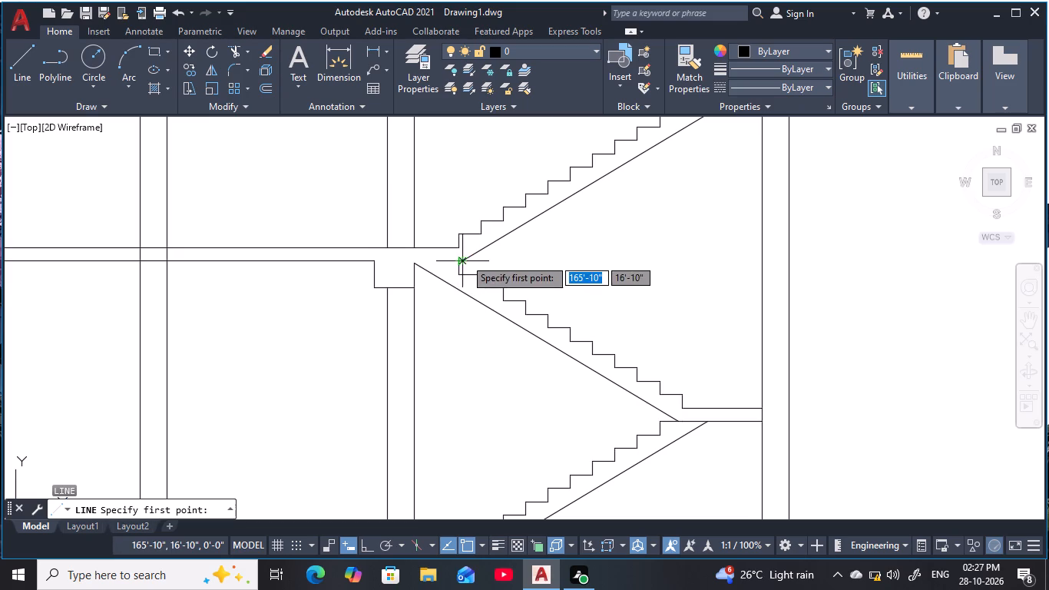
pyautogui.scroll(2, 410, 264)
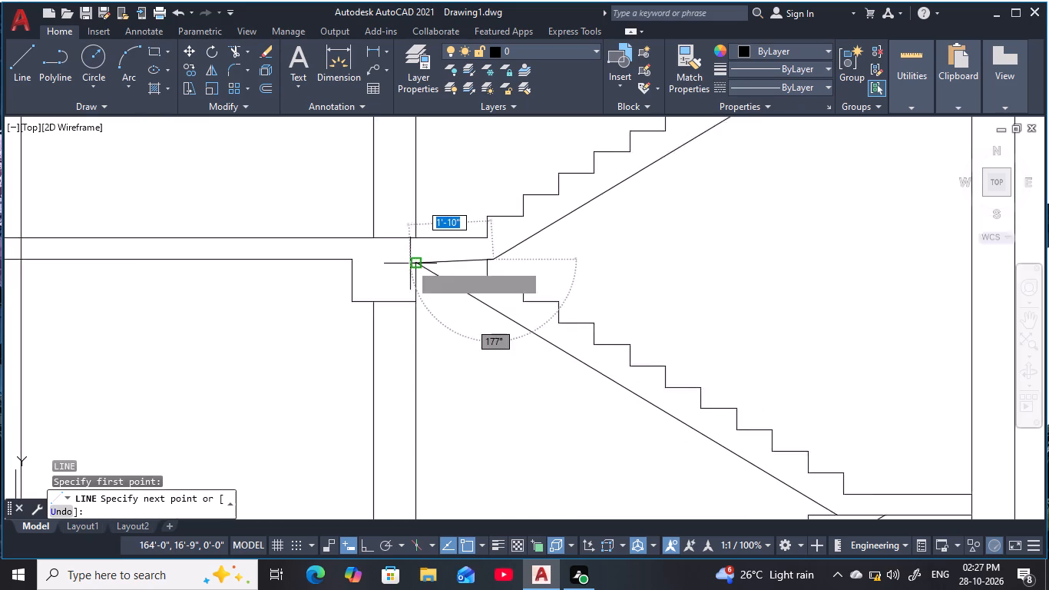
pyautogui.scroll(1, 410, 264)
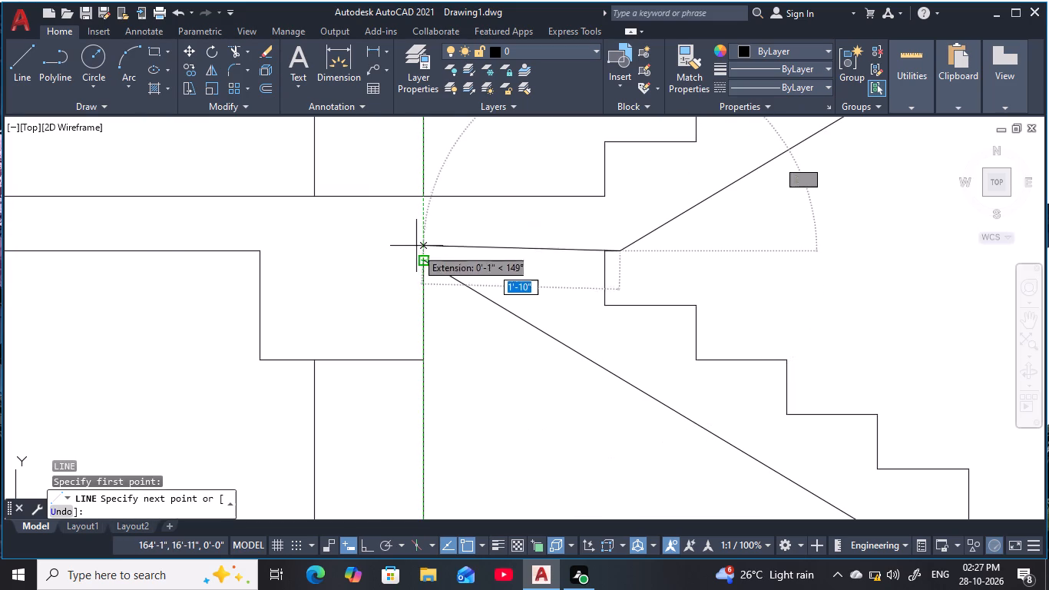
pyautogui.press('F8')
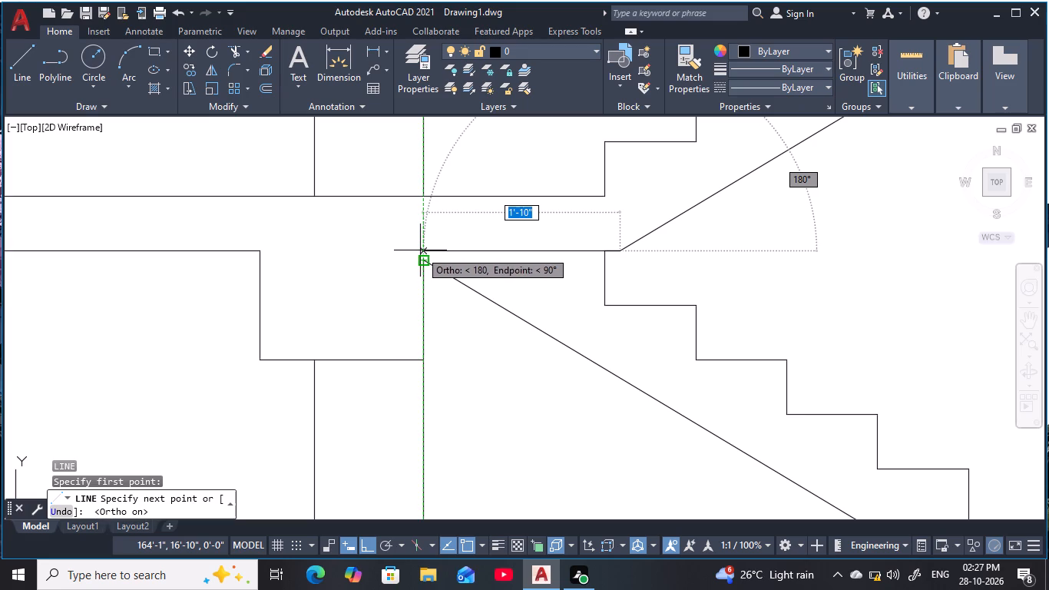
pyautogui.click(420, 250)
pyautogui.press('Escape')
pyautogui.press('Escape')
pyautogui.press('Escape')
pyautogui.press('Escape')
pyautogui.press('Escape')
# Extend the column face line up to the new slab underside line at the middle floor.
pyautogui.press('e')
pyautogui.write('X')
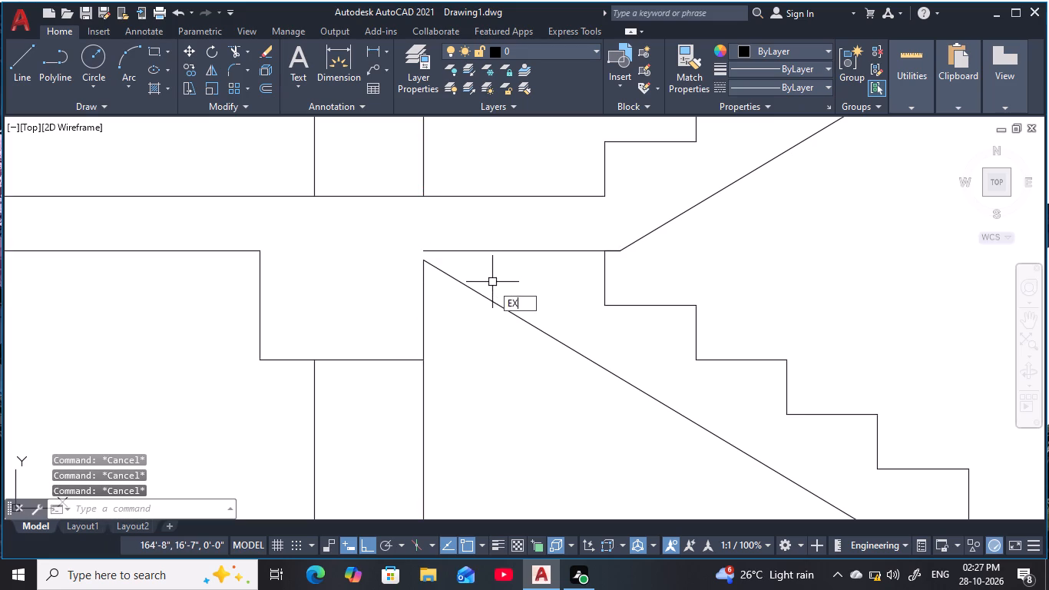
pyautogui.press('space')
pyautogui.click(425, 294)
pyautogui.press('Escape')
pyautogui.press('Escape')
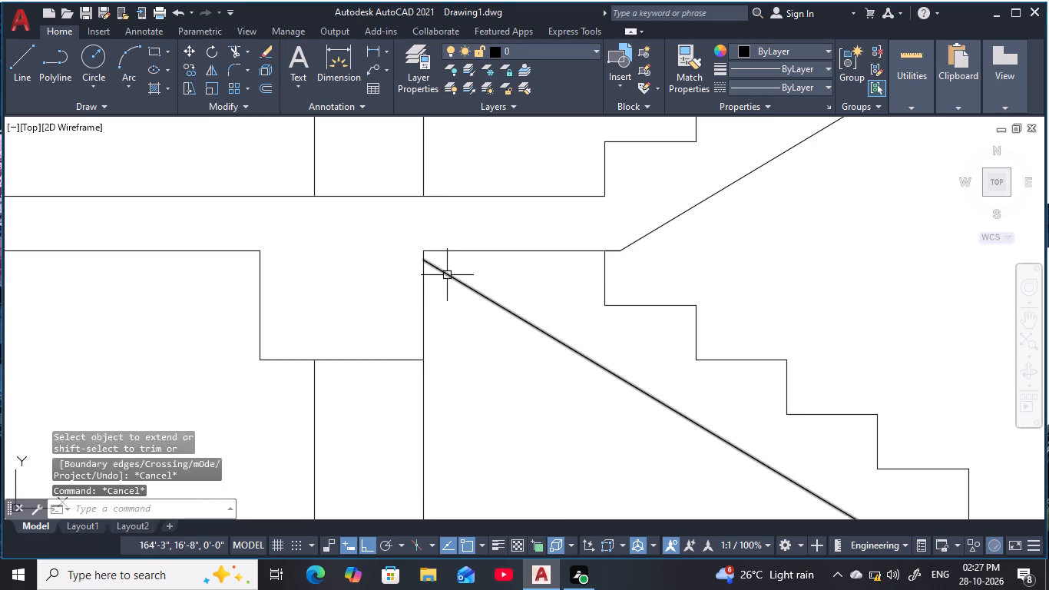
pyautogui.press('Escape')
pyautogui.press('Escape')
pyautogui.press('Escape')
pyautogui.press('Escape')
# Examine the cleaned-up flights, landings and the empty stair bays in the storeys below.
pyautogui.scroll(-3, 499, 270)
pyautogui.scroll(-2, 608, 287)
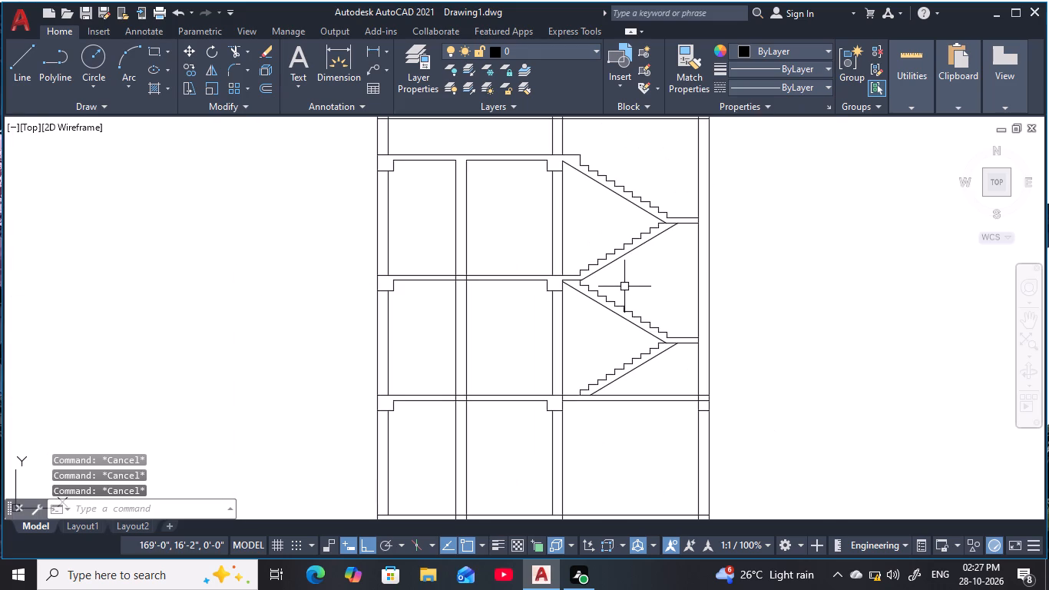
pyautogui.moveTo(634, 288); pyautogui.dragTo(557, 280, button='middle')
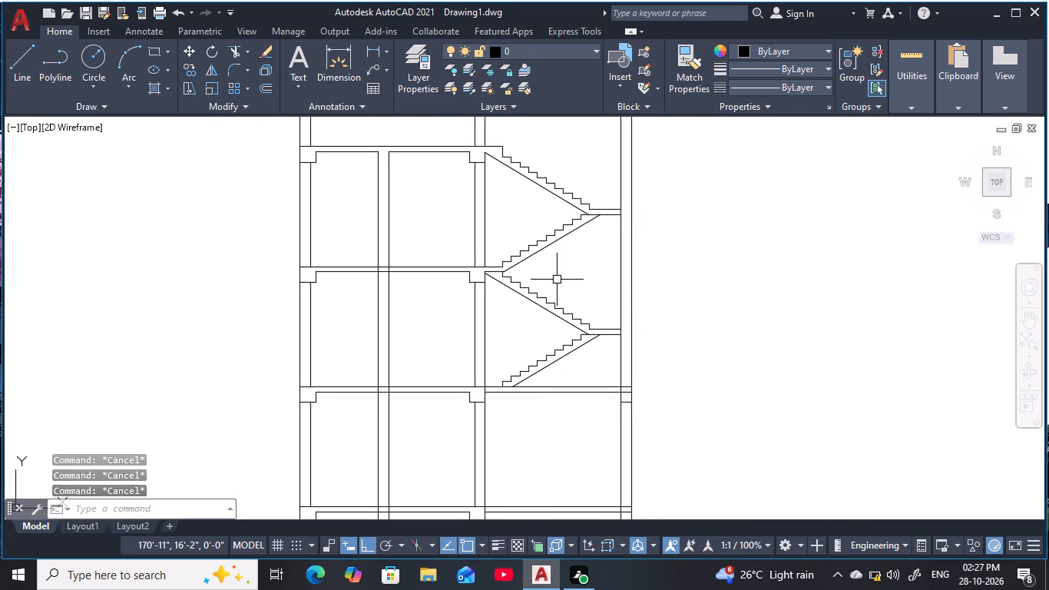
pyautogui.moveTo(570, 290); pyautogui.dragTo(523, 257, button='middle')
pyautogui.moveTo(521, 399); pyautogui.dragTo(497, 352, button='middle')
pyautogui.scroll(1, 497, 351)
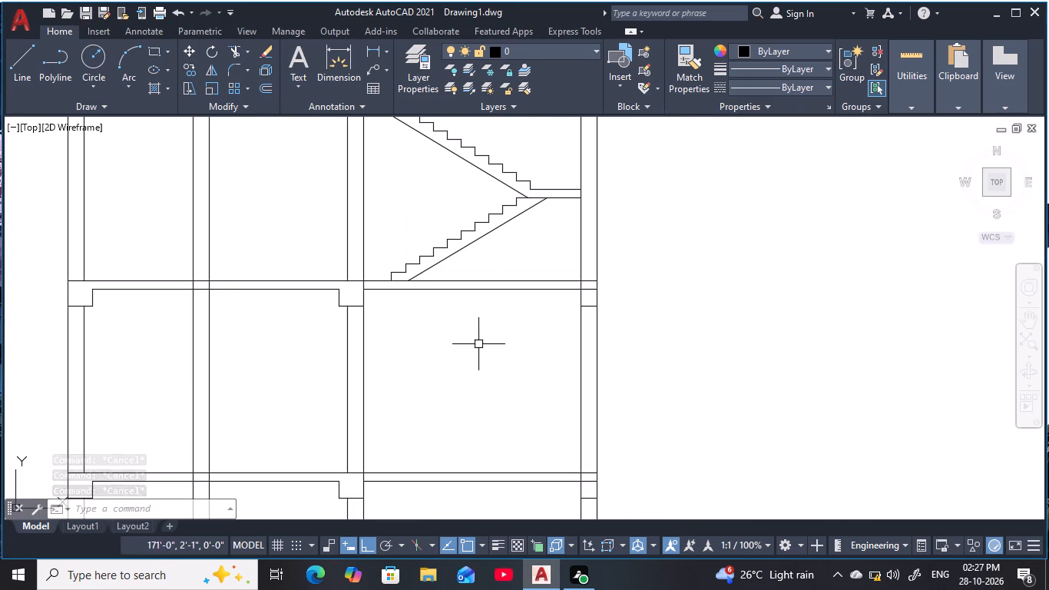
pyautogui.scroll(-1, 479, 330)
pyautogui.moveTo(479, 330); pyautogui.dragTo(480, 340, button='middle')
pyautogui.moveTo(508, 403); pyautogui.dragTo(496, 406, button='middle')
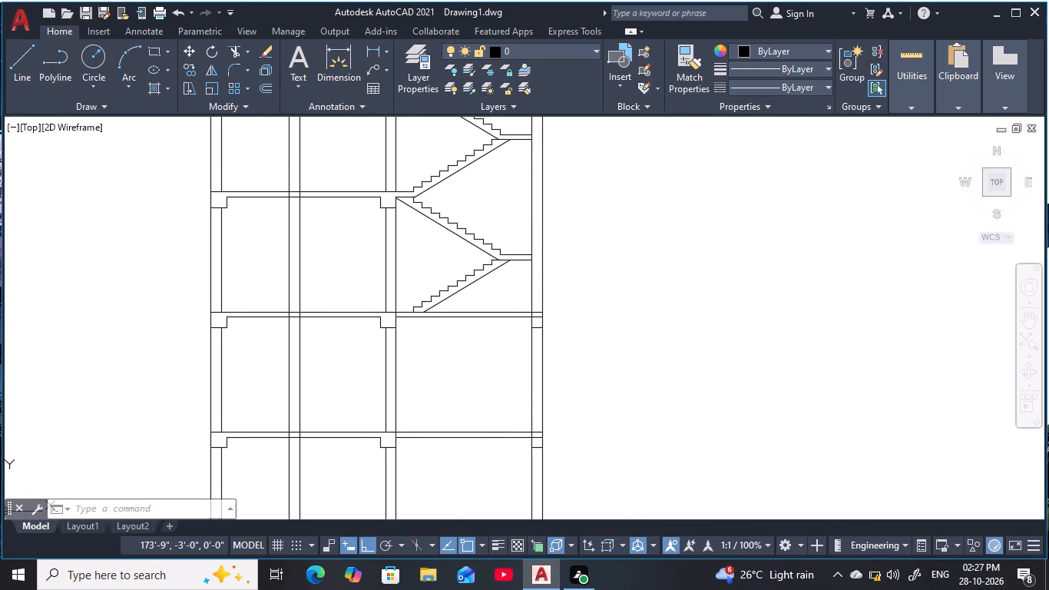
pyautogui.press('Escape')
pyautogui.scroll(2, 454, 309)
pyautogui.press('Escape')
pyautogui.moveTo(450, 315); pyautogui.dragTo(433, 343, button='middle')
pyautogui.scroll(-2, 439, 340)
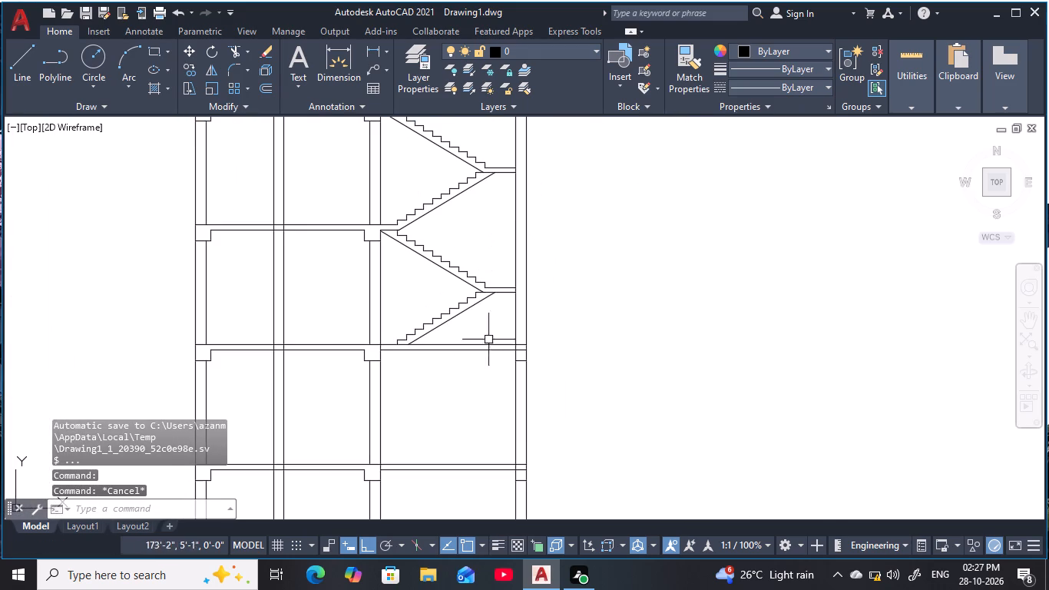
pyautogui.moveTo(506, 261); pyautogui.dragTo(499, 303, button='middle')
pyautogui.scroll(2, 499, 303)
pyautogui.middleClick(499, 303)
pyautogui.press('Escape')
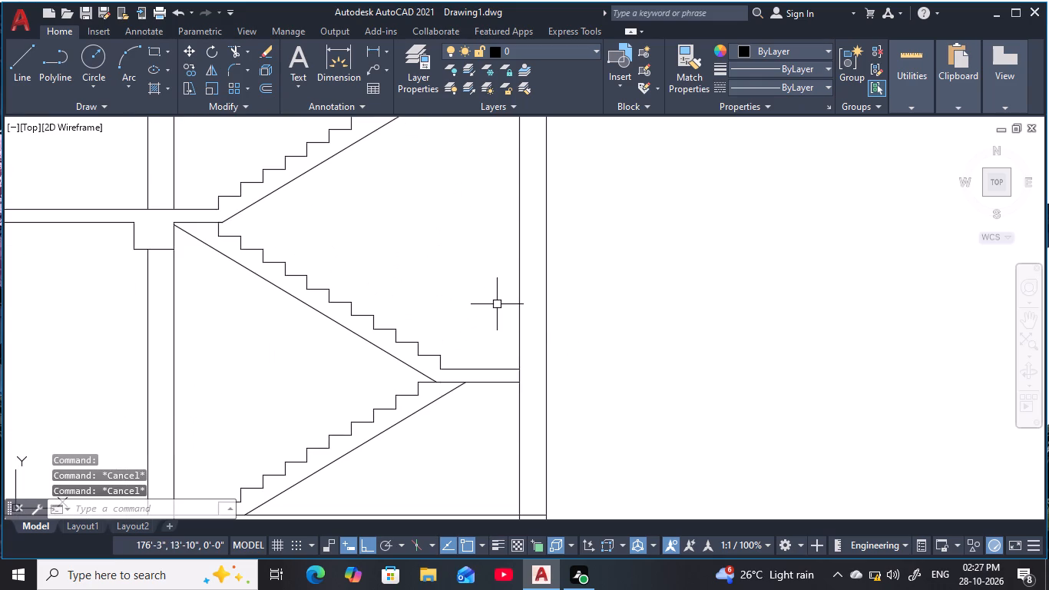
# Add horizontal linear dimensions across the lower and upper mid-landings, from the last riser to the column face.
pyautogui.press('d')
pyautogui.write('LI')
pyautogui.press('space')
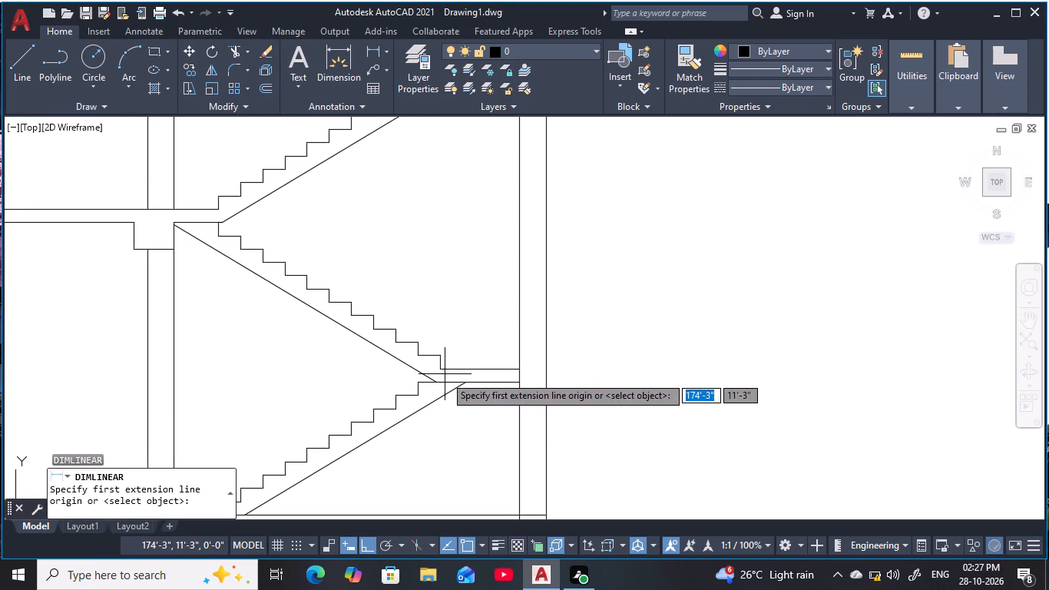
pyautogui.click(442, 368)
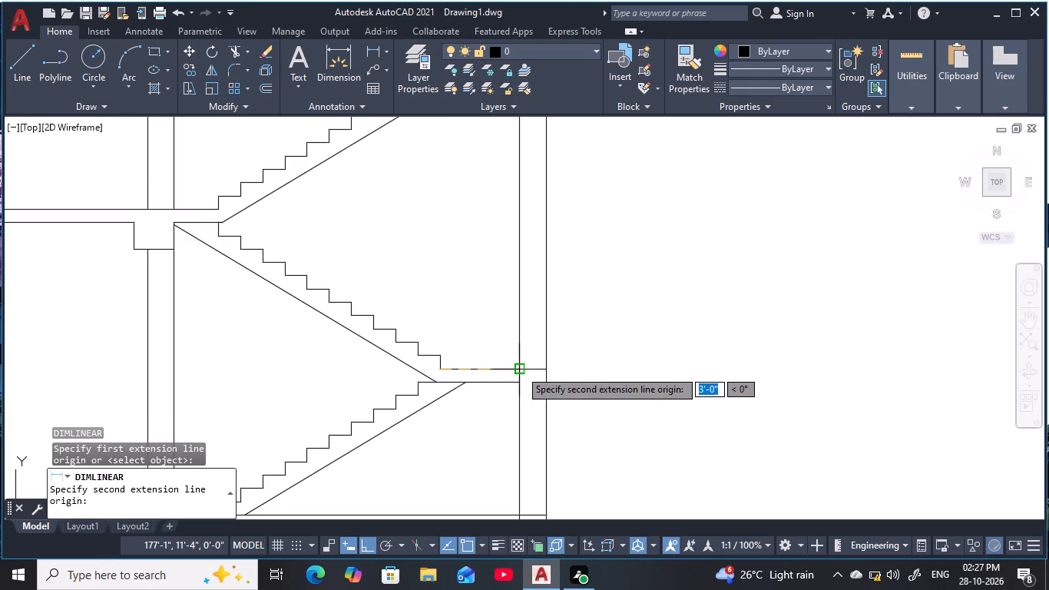
pyautogui.click(520, 370)
pyautogui.click(529, 350)
pyautogui.moveTo(507, 275); pyautogui.dragTo(539, 444, button='middle')
pyautogui.press('space')
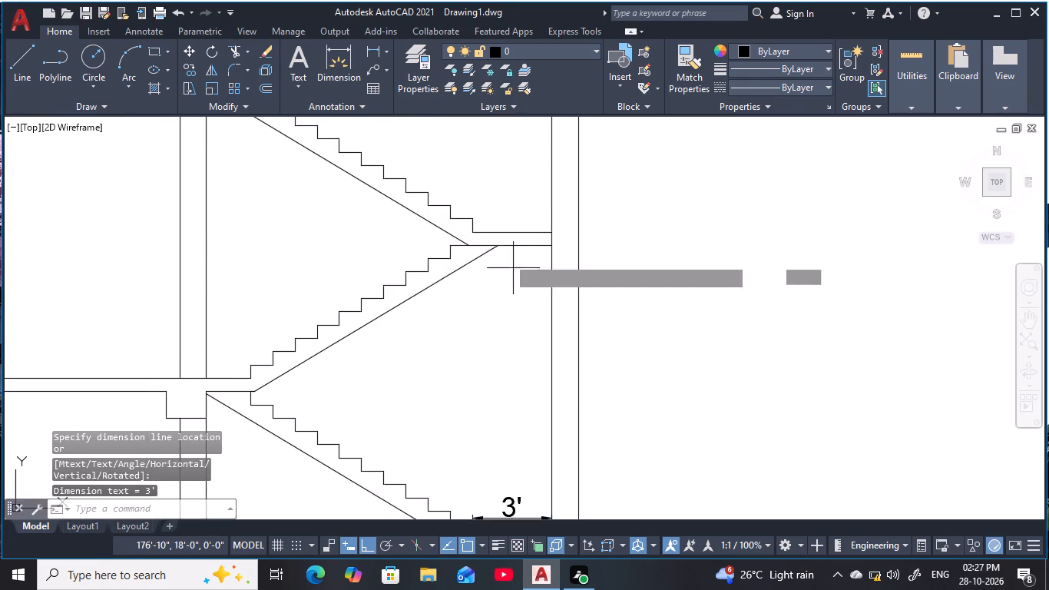
pyautogui.scroll(2, 508, 229)
pyautogui.click(411, 232)
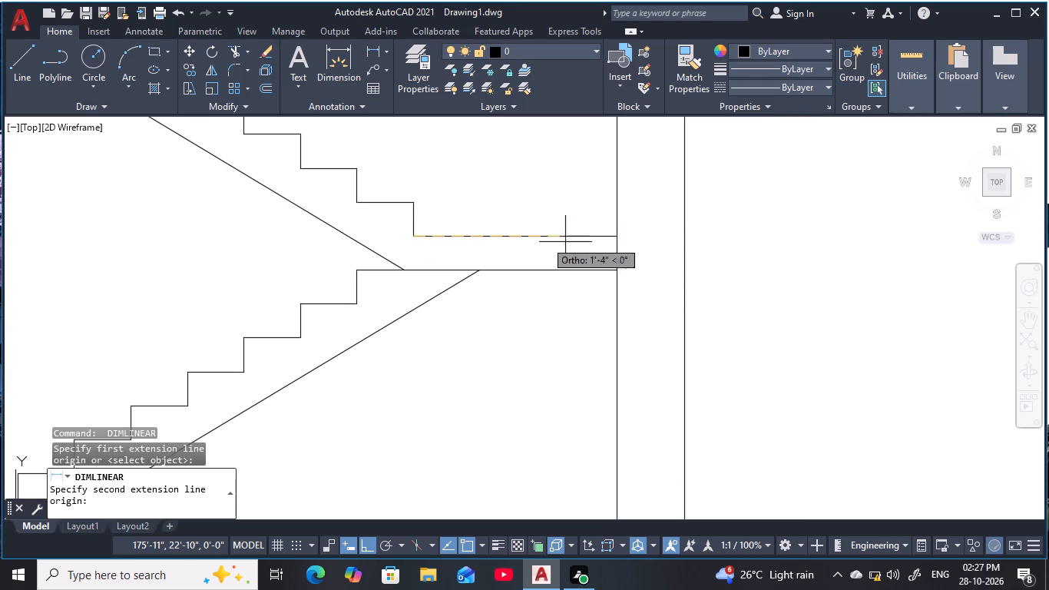
pyautogui.click(617, 237)
pyautogui.click(609, 214)
pyautogui.press('space')
pyautogui.scroll(-3, 565, 391)
pyautogui.moveTo(566, 399); pyautogui.dragTo(533, 317, button='middle')
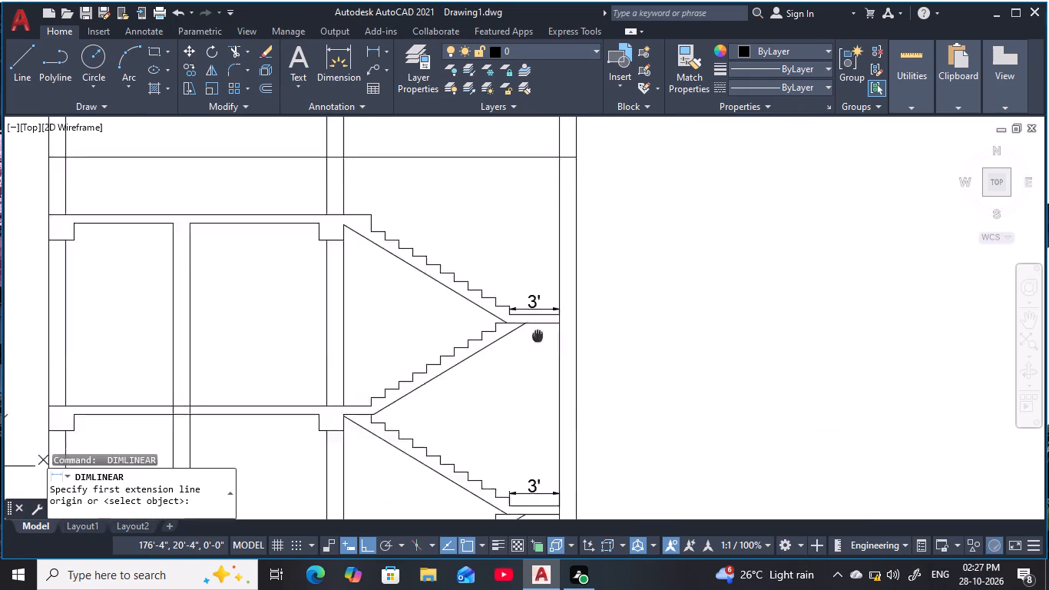
pyautogui.moveTo(533, 317); pyautogui.dragTo(530, 221, button='middle')
pyautogui.scroll(-1, 503, 327)
pyautogui.moveTo(508, 331); pyautogui.dragTo(537, 259, button='middle')
pyautogui.press('Escape')
pyautogui.press('Escape')
pyautogui.press('Escape')
# Place a vertical construction line through the top riser of the uppermost flight, at the floor slab edge.
pyautogui.scroll(1, 460, 355)
pyautogui.middleClick(461, 355)
pyautogui.scroll(1, 465, 353)
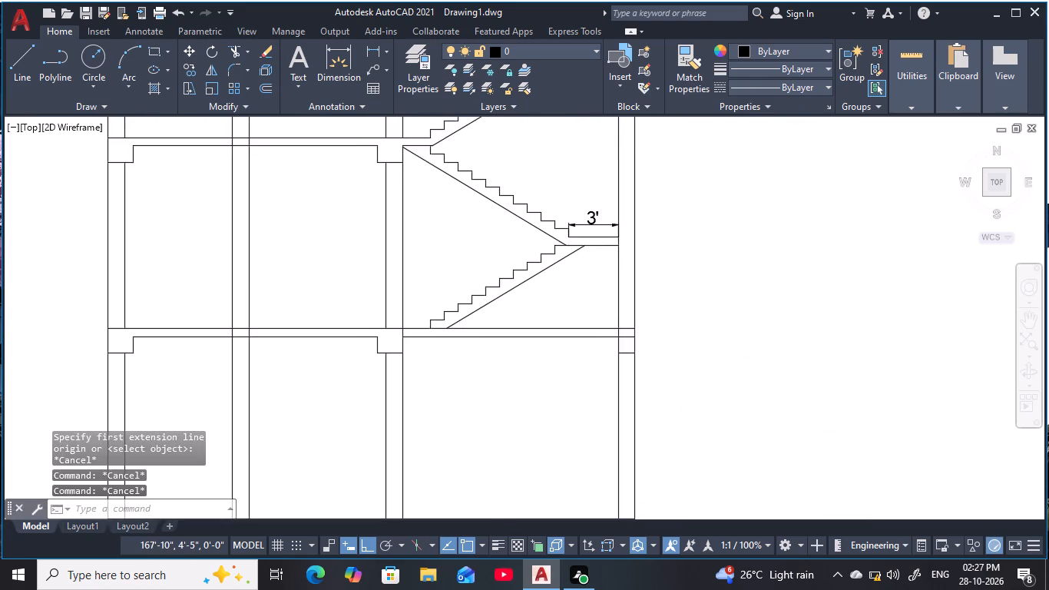
pyautogui.scroll(1, 465, 353)
pyautogui.scroll(-1, 465, 353)
pyautogui.moveTo(468, 360); pyautogui.dragTo(480, 476, button='middle')
pyautogui.scroll(-2, 472, 451)
pyautogui.moveTo(467, 386); pyautogui.dragTo(478, 424, button='middle')
pyautogui.scroll(2, 485, 243)
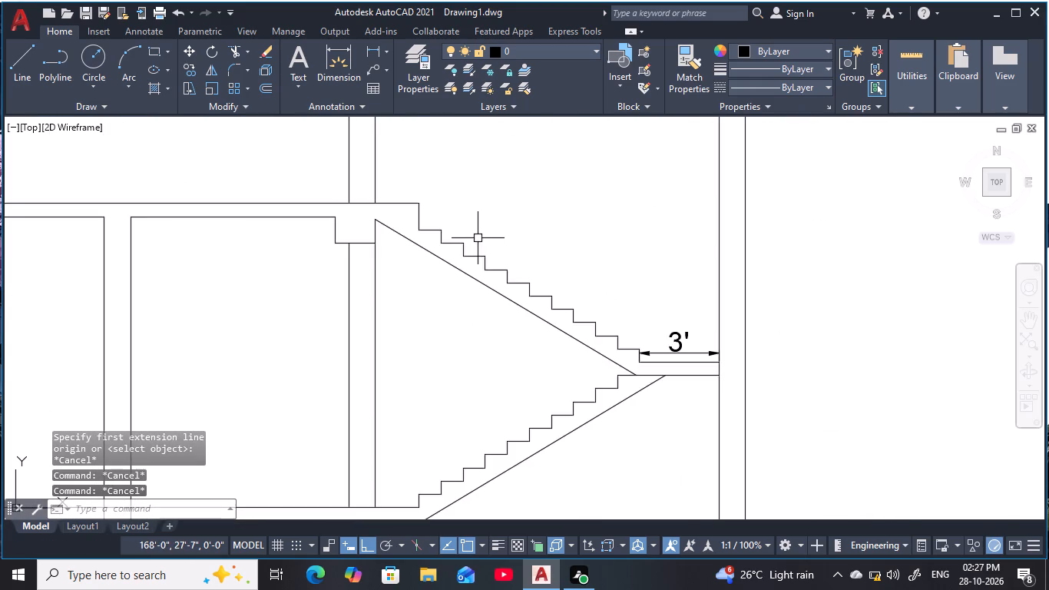
pyautogui.scroll(2, 472, 234)
pyautogui.moveTo(472, 234); pyautogui.dragTo(483, 225, button='middle')
pyautogui.press('Escape')
pyautogui.press('Escape')
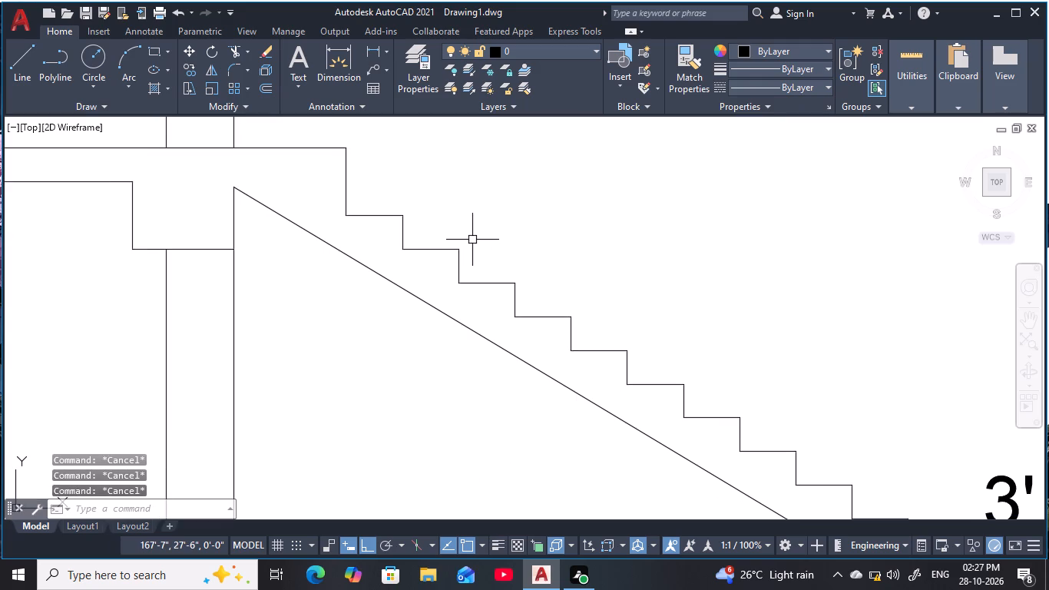
pyautogui.press('x')
pyautogui.write('L')
pyautogui.press('space')
pyautogui.press('v')
pyautogui.press('space')
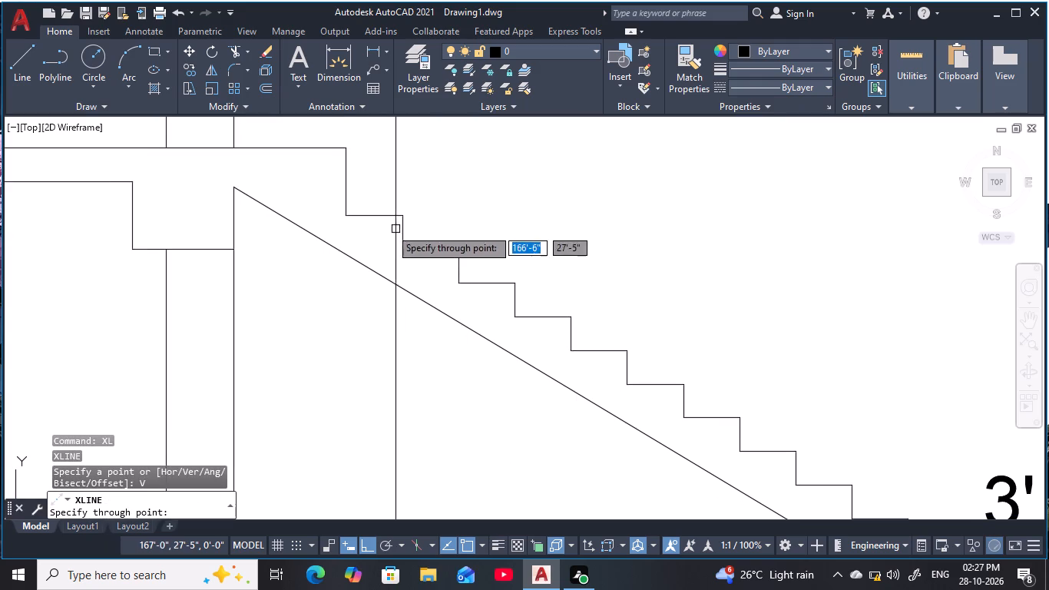
pyautogui.click(346, 212)
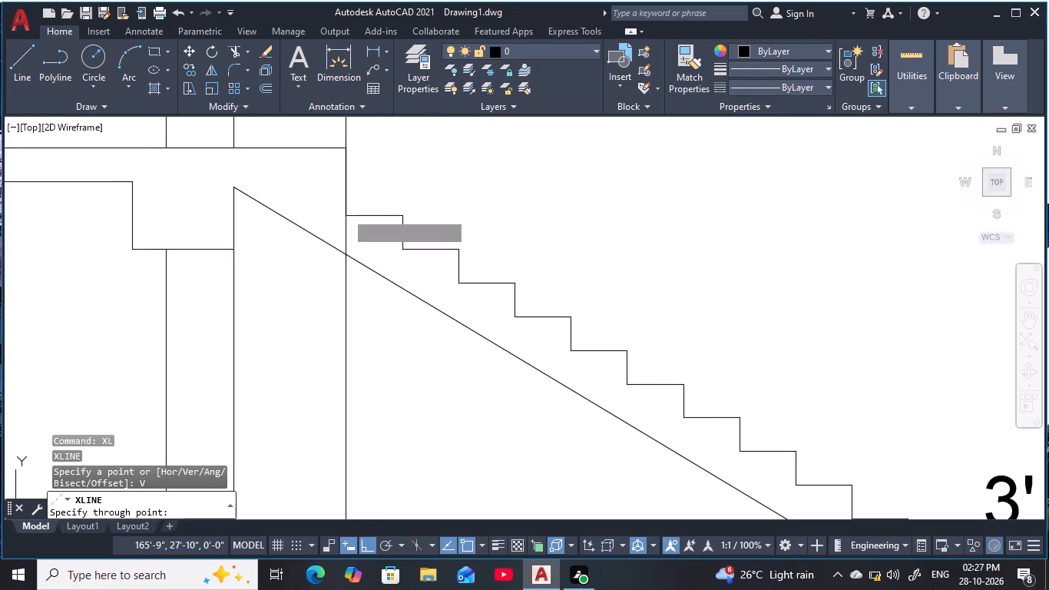
pyautogui.scroll(-3, 378, 325)
pyautogui.moveTo(373, 338); pyautogui.dragTo(445, 207, button='middle')
pyautogui.scroll(-1, 493, 298)
pyautogui.moveTo(478, 366); pyautogui.dragTo(519, 241, button='middle')
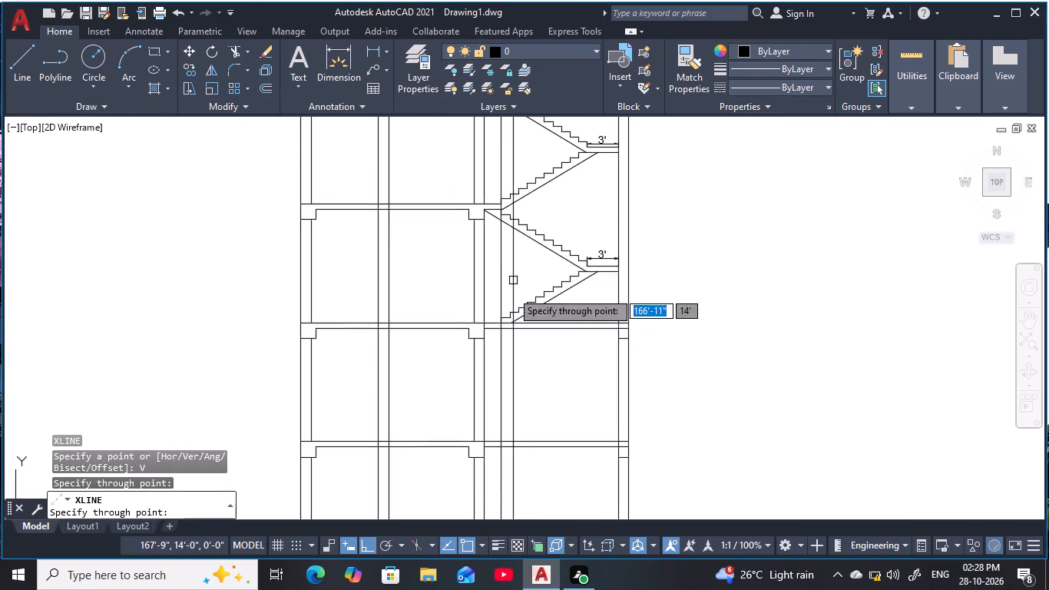
pyautogui.press('Escape')
pyautogui.press('Escape')
pyautogui.scroll(3, 511, 300)
pyautogui.press('Escape')
pyautogui.press('Escape')
# Draw a 6-inch riser and 10-inch tread from the construction line at the slab top in the storey below the finished stairs.
pyautogui.scroll(-3, 511, 300)
pyautogui.moveTo(511, 300); pyautogui.dragTo(483, 171, button='middle')
pyautogui.moveTo(508, 317); pyautogui.dragTo(504, 310, button='middle')
pyautogui.press('Escape')
pyautogui.scroll(2, 504, 308)
pyautogui.moveTo(503, 303); pyautogui.dragTo(515, 402, button='middle')
pyautogui.press('Escape')
pyautogui.press('Escape')
pyautogui.write('L')
pyautogui.press('space')
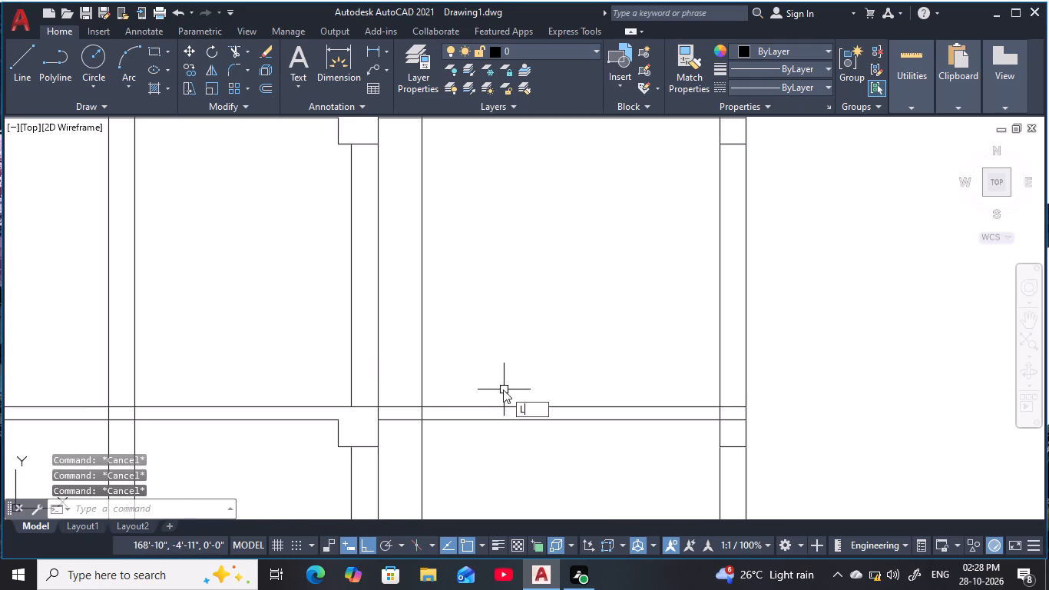
pyautogui.click(420, 409)
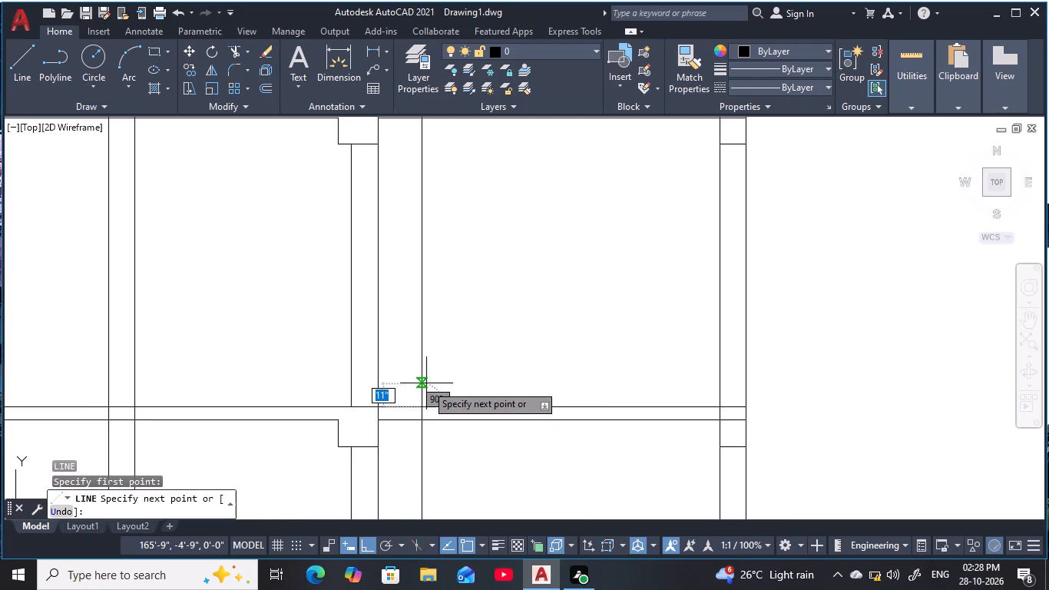
pyautogui.press('6')
pyautogui.press('space')
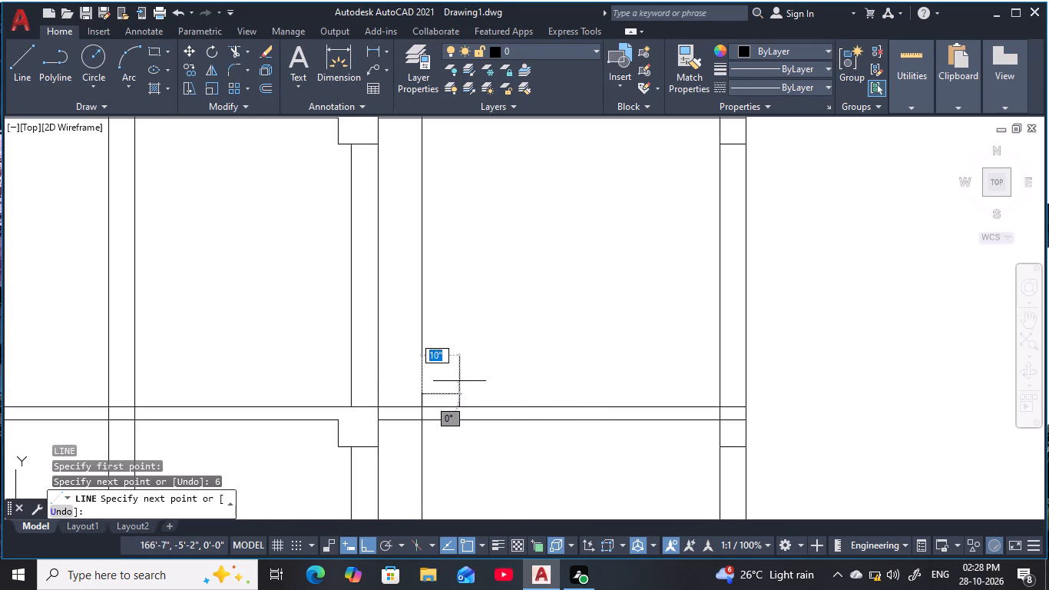
pyautogui.press('1')
pyautogui.press('0')
pyautogui.press('space')
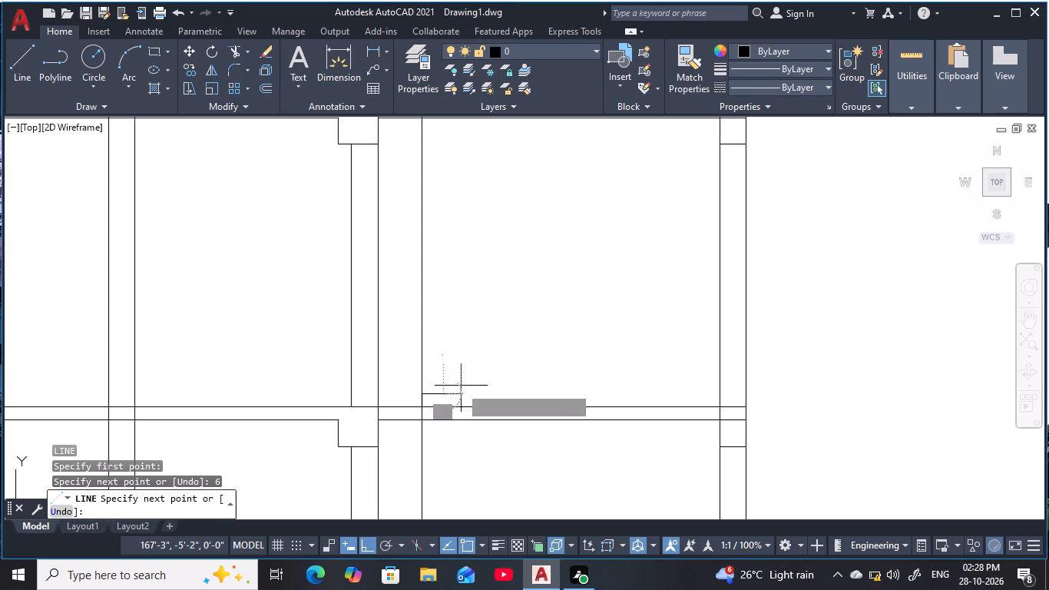
pyautogui.press('Escape')
pyautogui.press('Escape')
pyautogui.press('Escape')
# Copy the riser and tread as a 10-item array, each starting at the previous tread's end, to form the lower flight.
pyautogui.scroll(1, 449, 399)
pyautogui.moveTo(450, 396); pyautogui.dragTo(450, 392, button='middle')
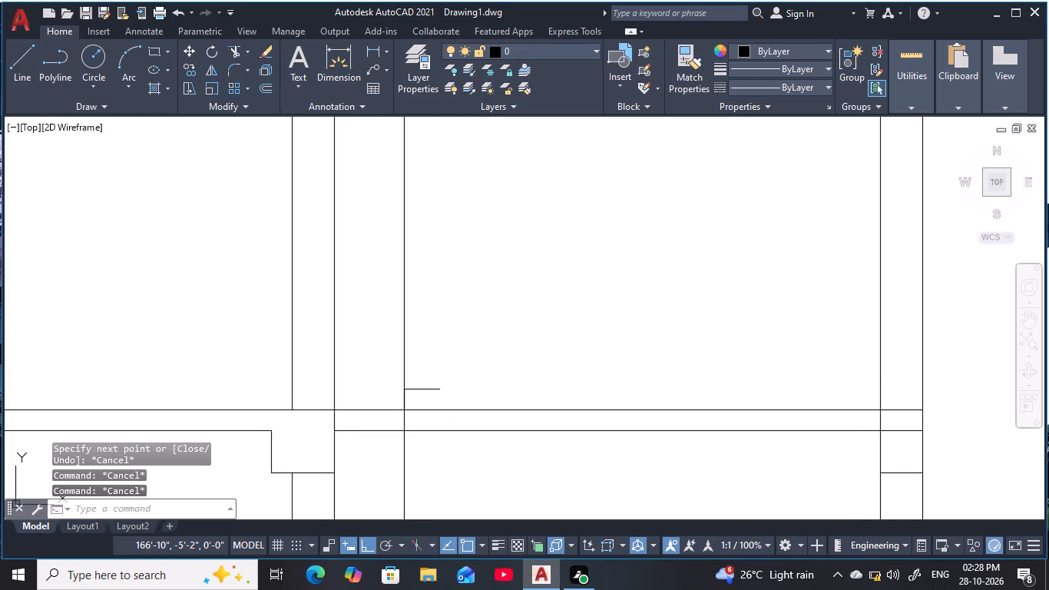
pyautogui.moveTo(450, 392); pyautogui.dragTo(442, 392, button='middle')
pyautogui.press('Escape')
pyautogui.press('Escape')
pyautogui.click(370, 380)
pyautogui.click(479, 440)
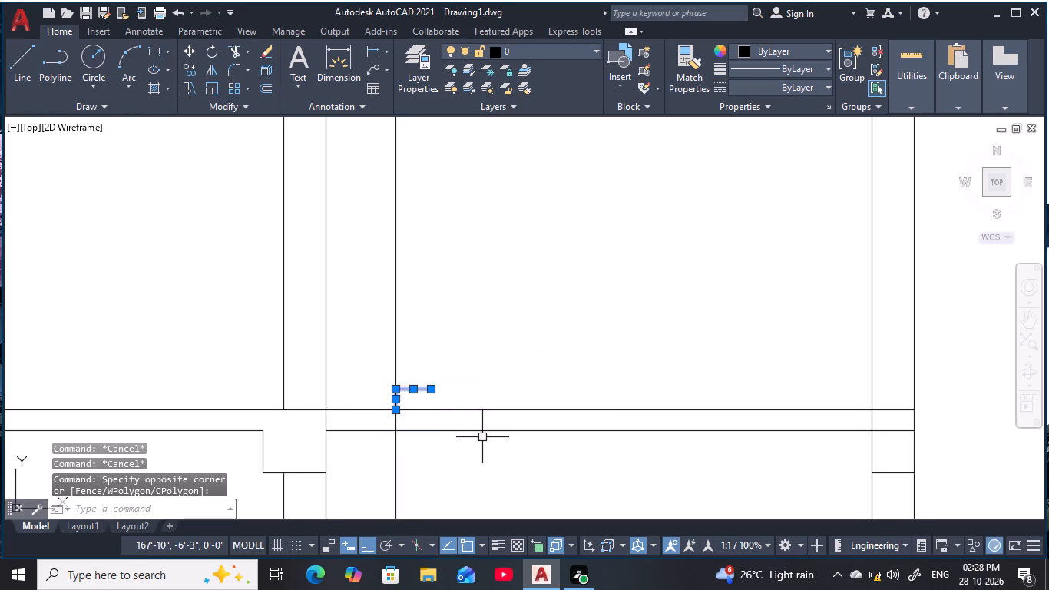
pyautogui.press('c')
pyautogui.write('O')
pyautogui.press('space')
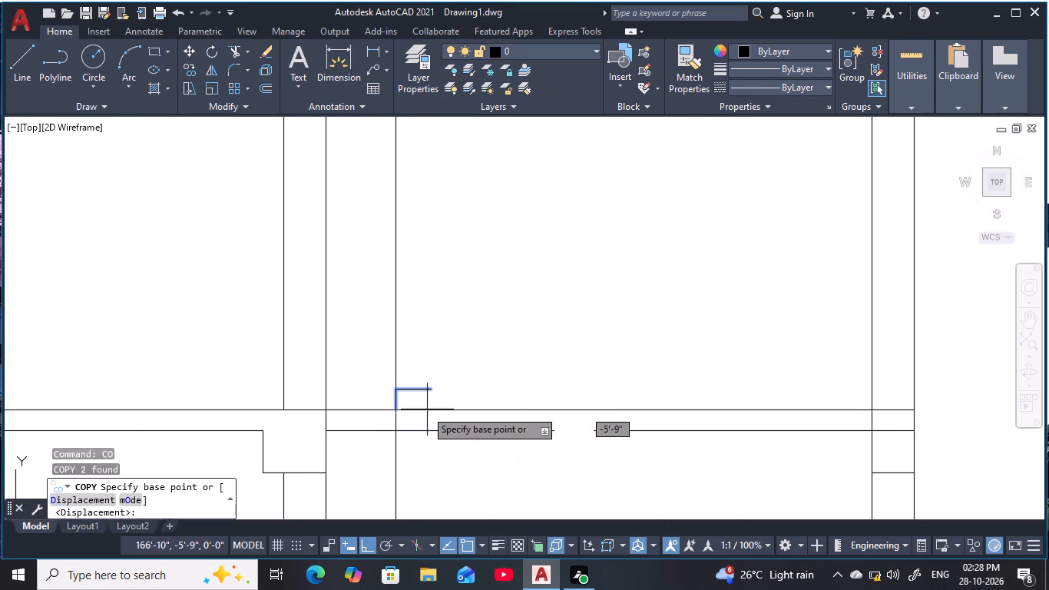
pyautogui.click(392, 411)
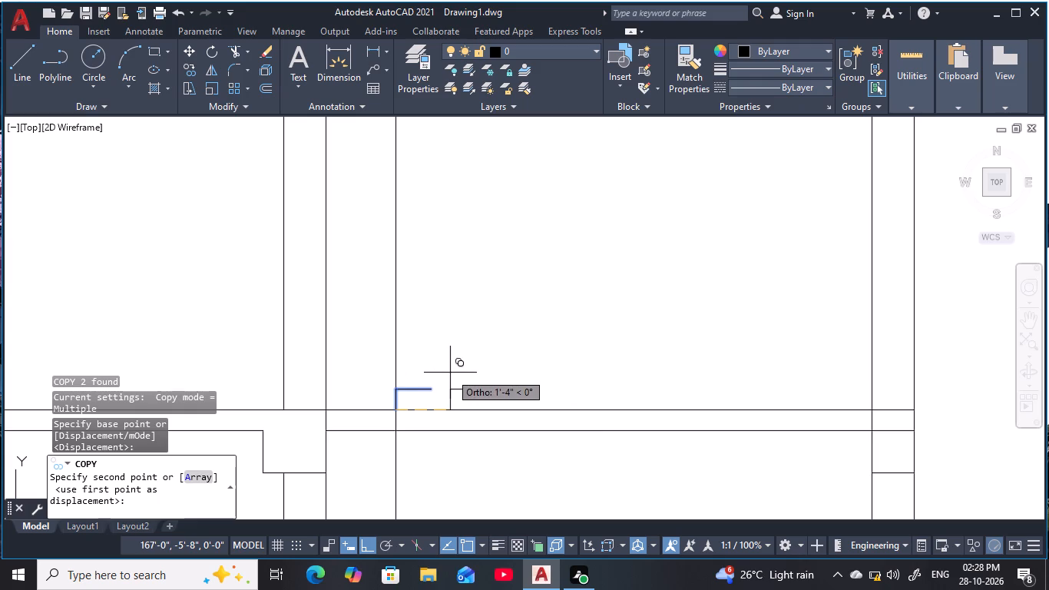
pyautogui.press('a')
pyautogui.press('space')
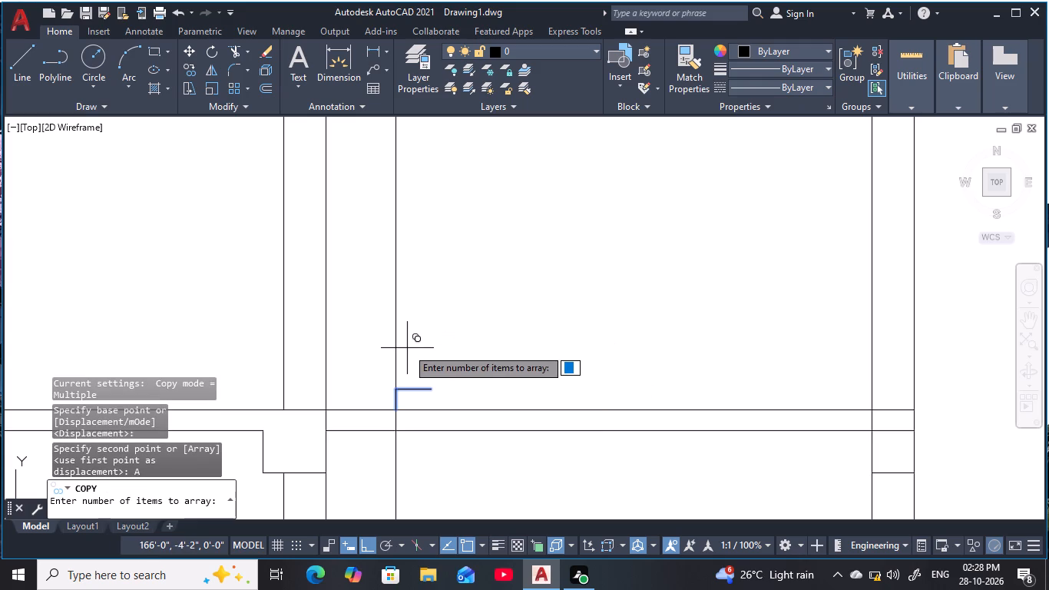
pyautogui.write('10')
pyautogui.press('space')
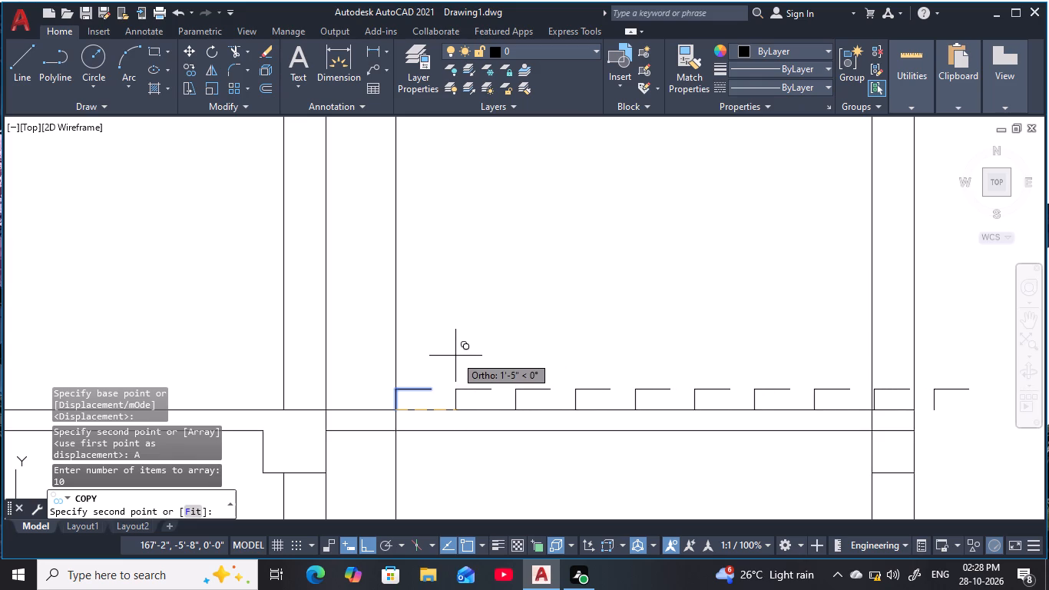
pyautogui.press('F8')
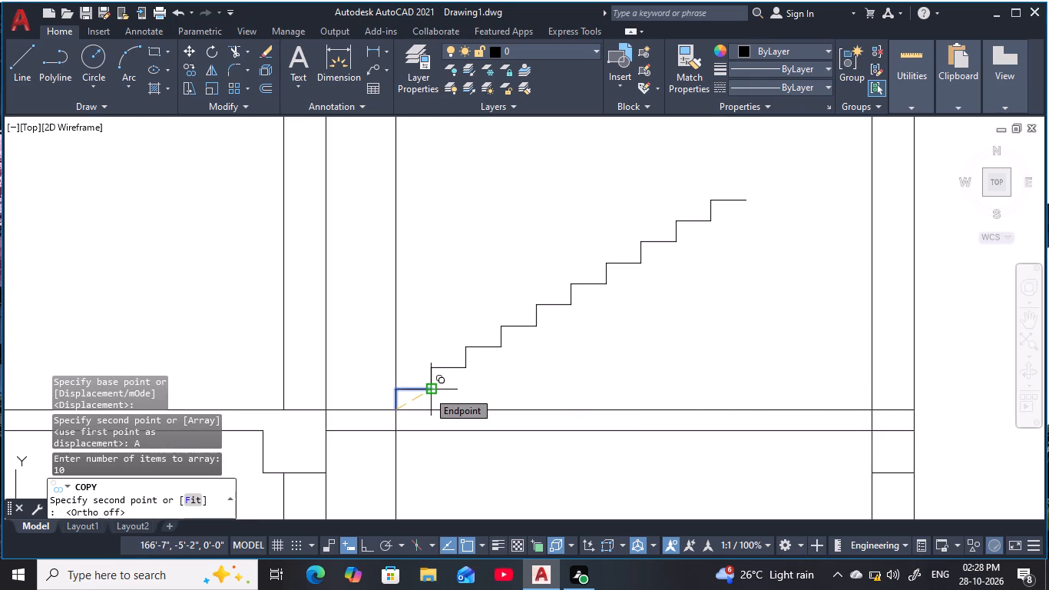
pyautogui.scroll(2, 428, 391)
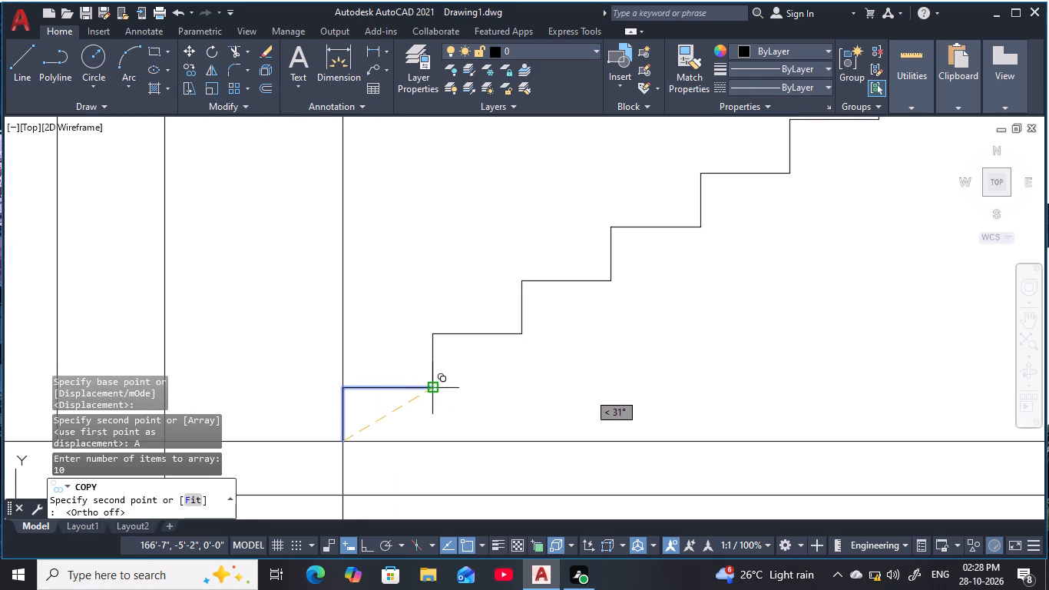
pyautogui.click(429, 393)
pyautogui.press('Escape')
pyautogui.press('Escape')
# Draw the mid-landing line from the end of the lower flight's top tread to the column face.
pyautogui.scroll(-2, 530, 380)
pyautogui.moveTo(536, 380); pyautogui.dragTo(435, 385, button='middle')
pyautogui.press('Escape')
pyautogui.press('Escape')
pyautogui.moveTo(577, 318); pyautogui.dragTo(561, 366, button='middle')
pyautogui.scroll(-1, 566, 352)
pyautogui.press('Escape')
pyautogui.press('Escape')
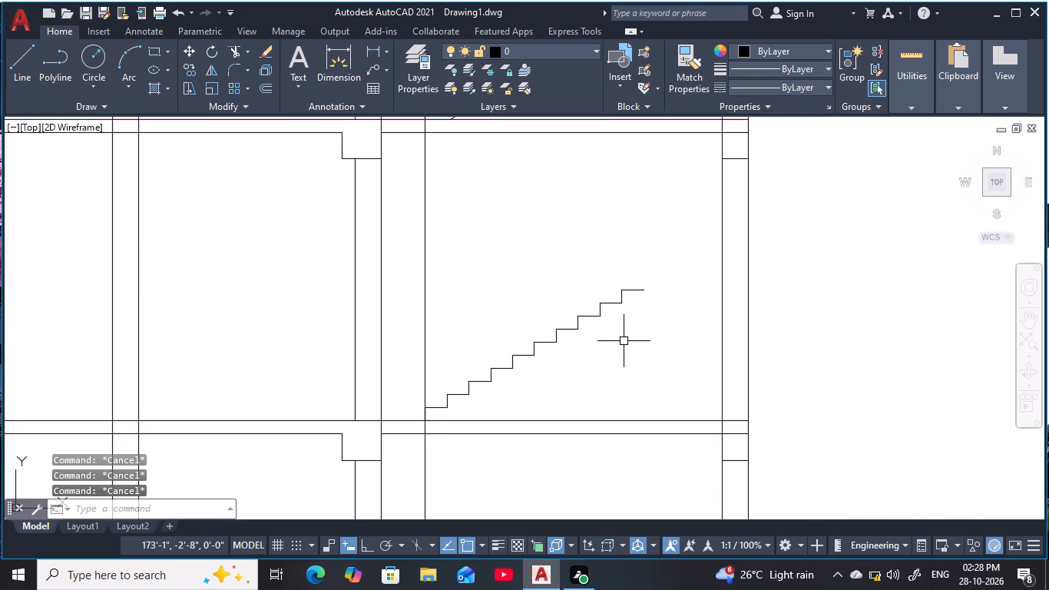
pyautogui.moveTo(624, 341); pyautogui.dragTo(586, 359, button='middle')
pyautogui.press('Escape')
pyautogui.press('l')
pyautogui.press('space')
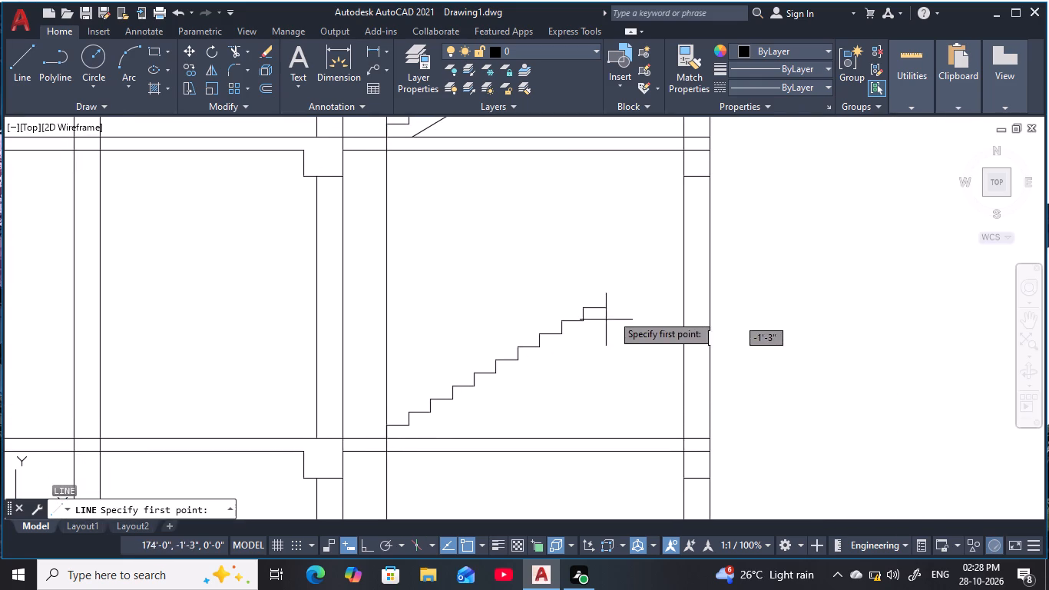
pyautogui.click(604, 307)
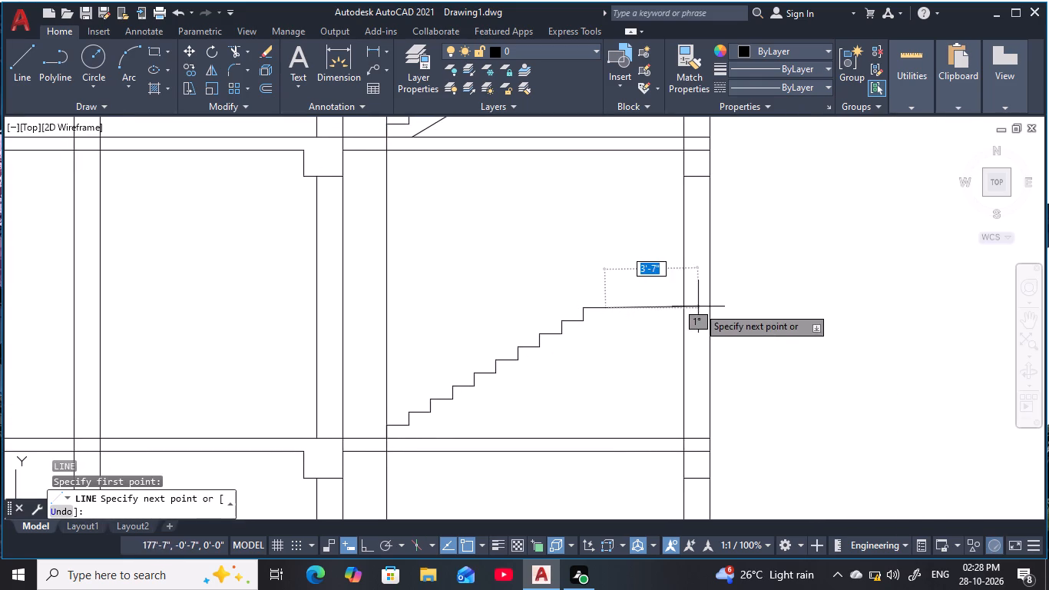
pyautogui.click(680, 312)
pyautogui.press('Escape')
pyautogui.press('Escape')
pyautogui.press('Escape')
# Offset the mid-landing line 6 inches upward.
pyautogui.moveTo(639, 296); pyautogui.dragTo(651, 323, button='middle')
pyautogui.press('Escape')
pyautogui.scroll(-1, 650, 329)
pyautogui.press('Escape')
pyautogui.press('Escape')
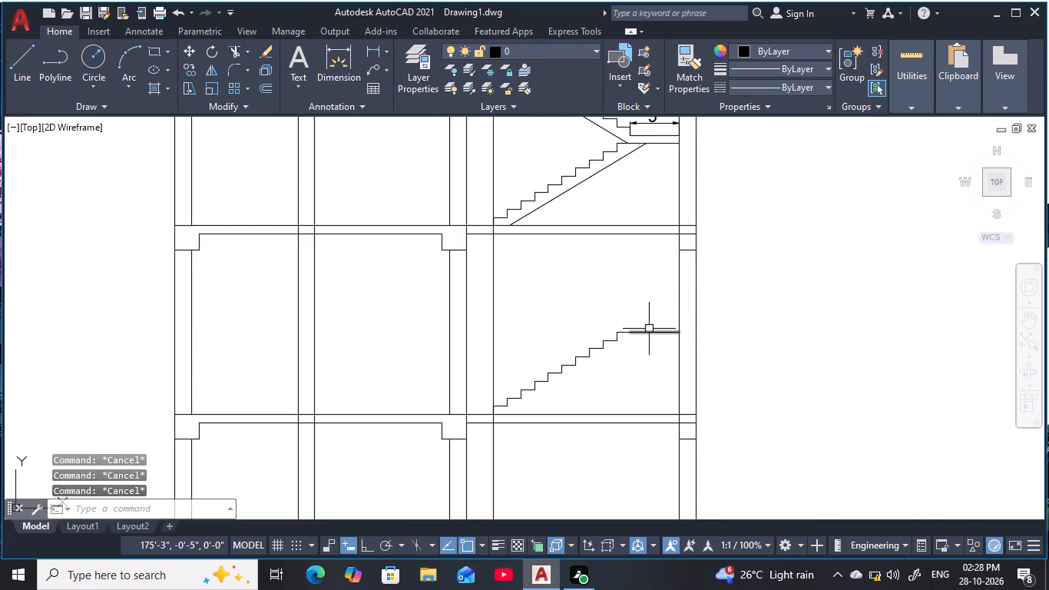
pyautogui.press('Escape')
pyautogui.scroll(3, 649, 329)
pyautogui.moveTo(649, 329); pyautogui.dragTo(611, 326, button='middle')
pyautogui.press('Escape')
pyautogui.press('Escape')
pyautogui.press('Escape')
pyautogui.press('Escape')
pyautogui.press('o')
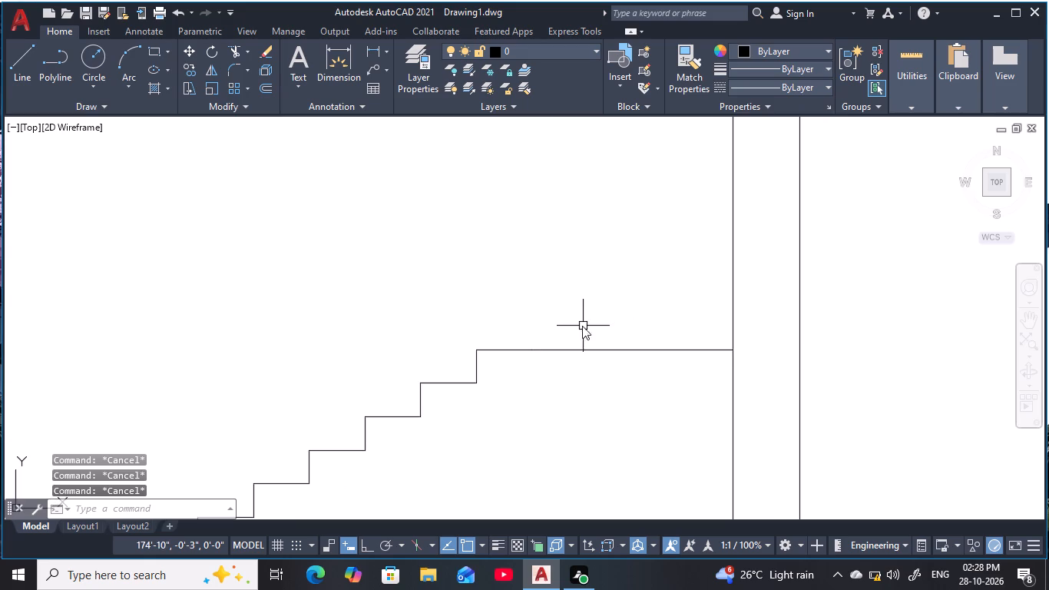
pyautogui.press('space')
pyautogui.press('6')
pyautogui.press('space')
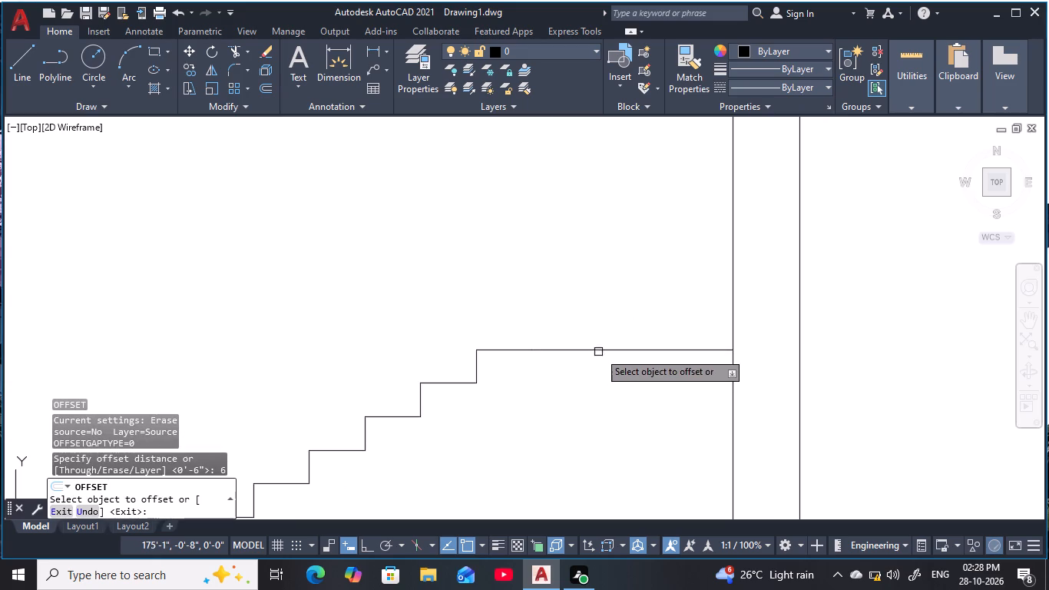
pyautogui.click(600, 351)
pyautogui.click(610, 290)
pyautogui.press('Escape')
pyautogui.press('Escape')
# Draw the upper flight's first step from the offset landing line's free end: 6-inch riser up, 10-inch tread away from the column.
pyautogui.moveTo(611, 280); pyautogui.dragTo(623, 310, button='middle')
pyautogui.press('Escape')
pyautogui.press('Escape')
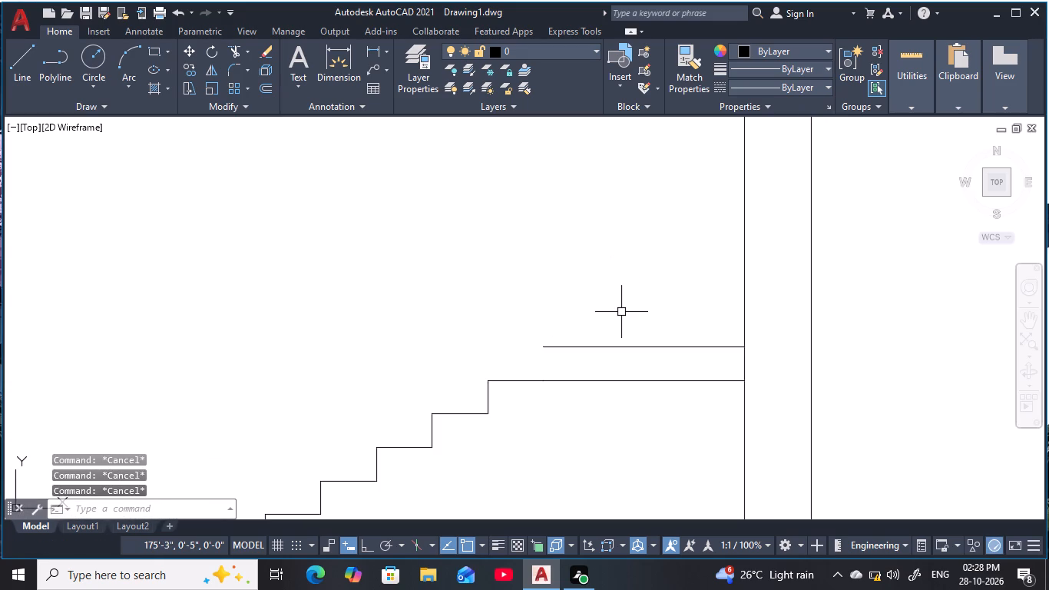
pyautogui.press('l')
pyautogui.press('space')
pyautogui.click(547, 346)
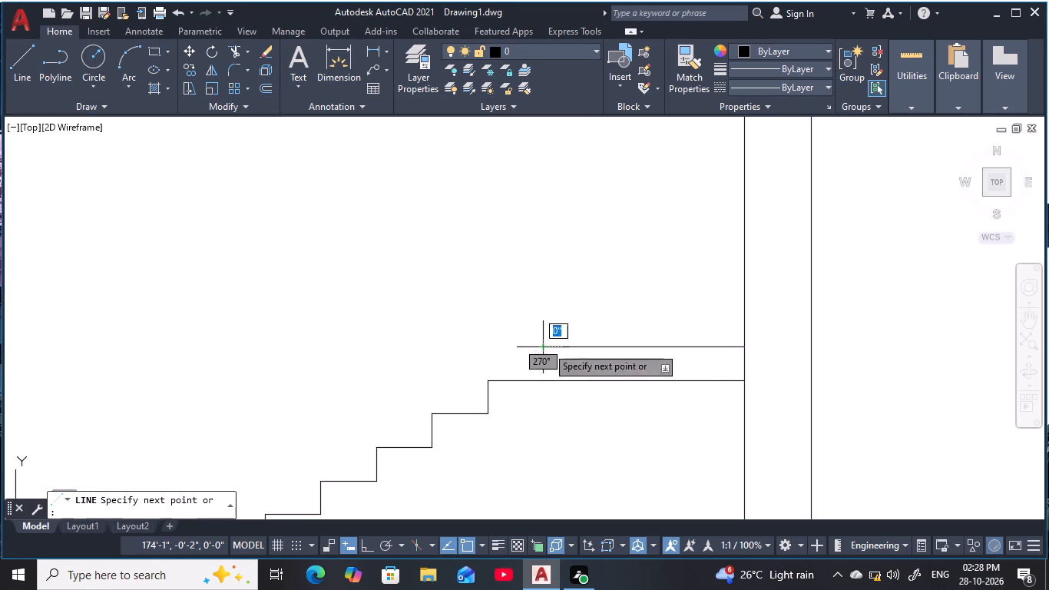
pyautogui.press('F8')
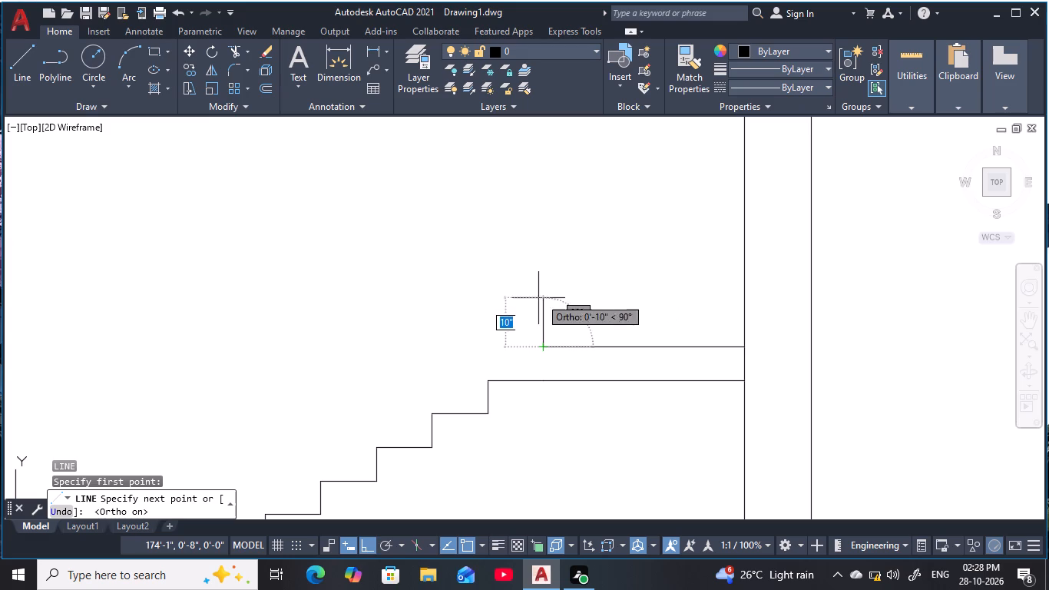
pyautogui.write('6')
pyautogui.press('space')
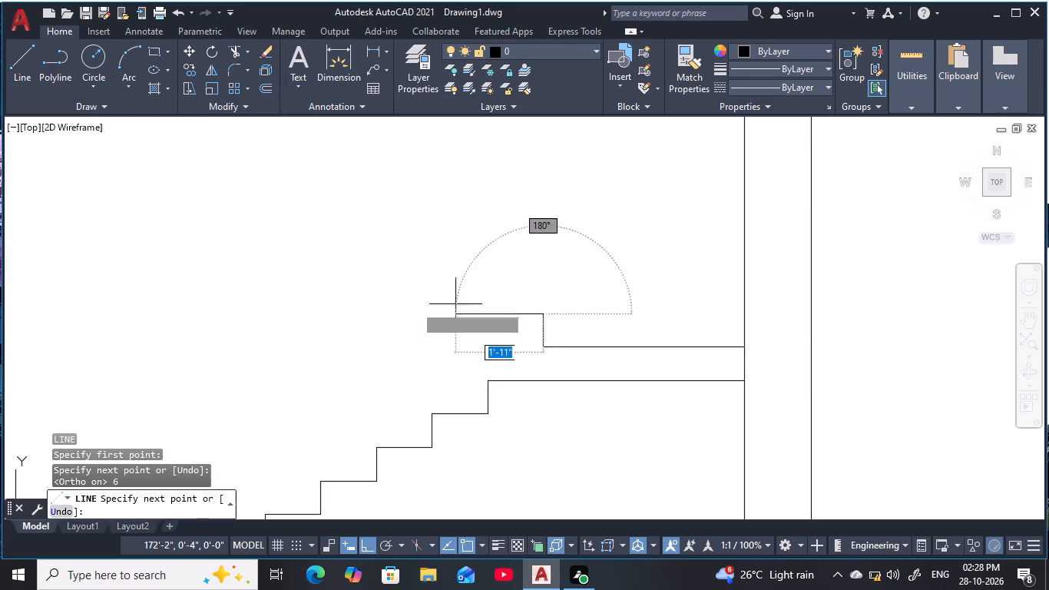
pyautogui.write('10')
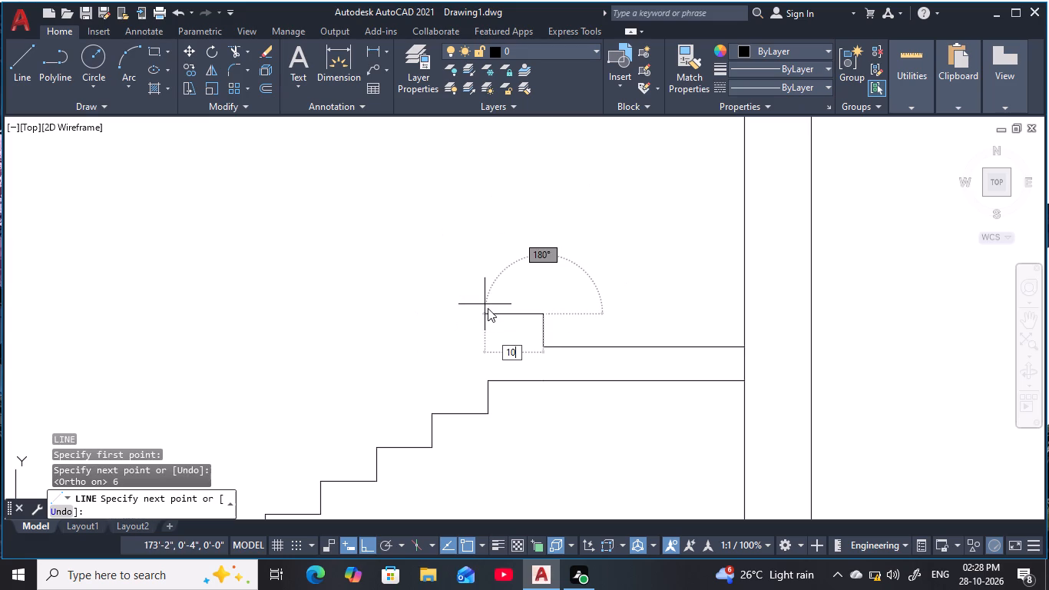
pyautogui.press('space')
pyautogui.press('Escape')
pyautogui.press('Escape')
pyautogui.press('Escape')
pyautogui.press('Escape')
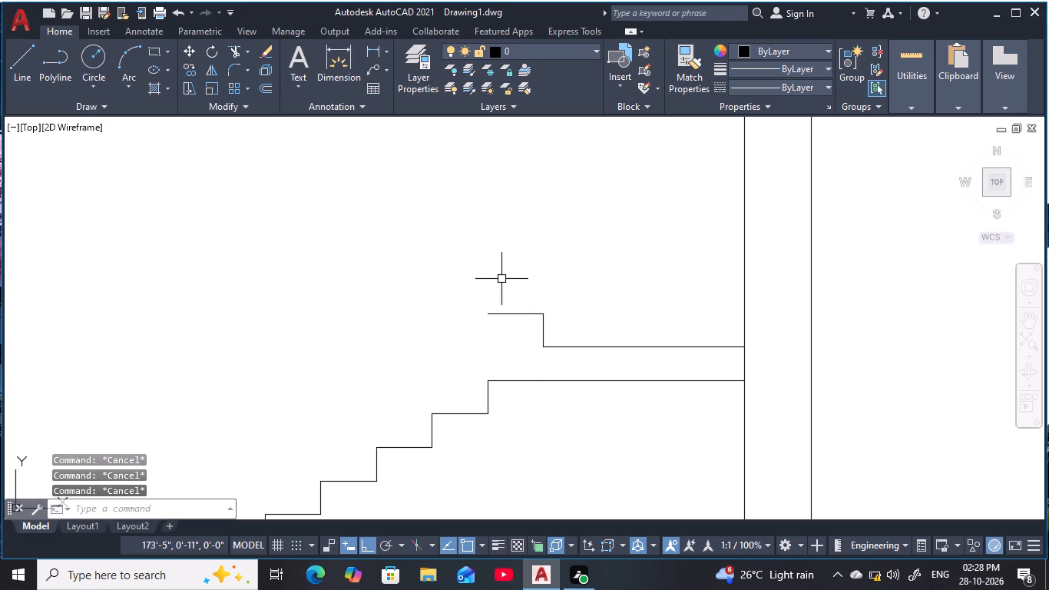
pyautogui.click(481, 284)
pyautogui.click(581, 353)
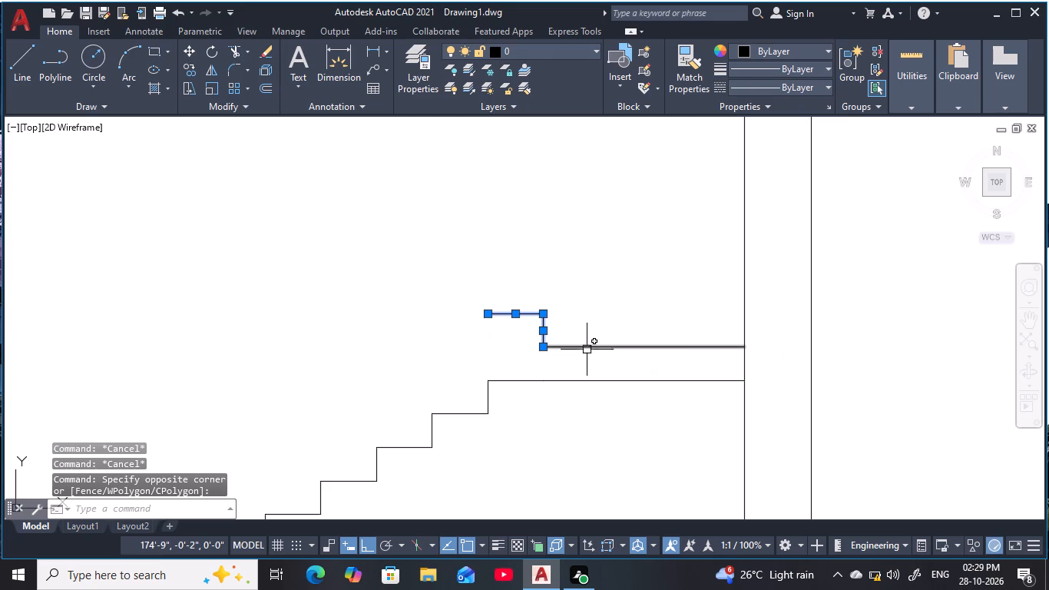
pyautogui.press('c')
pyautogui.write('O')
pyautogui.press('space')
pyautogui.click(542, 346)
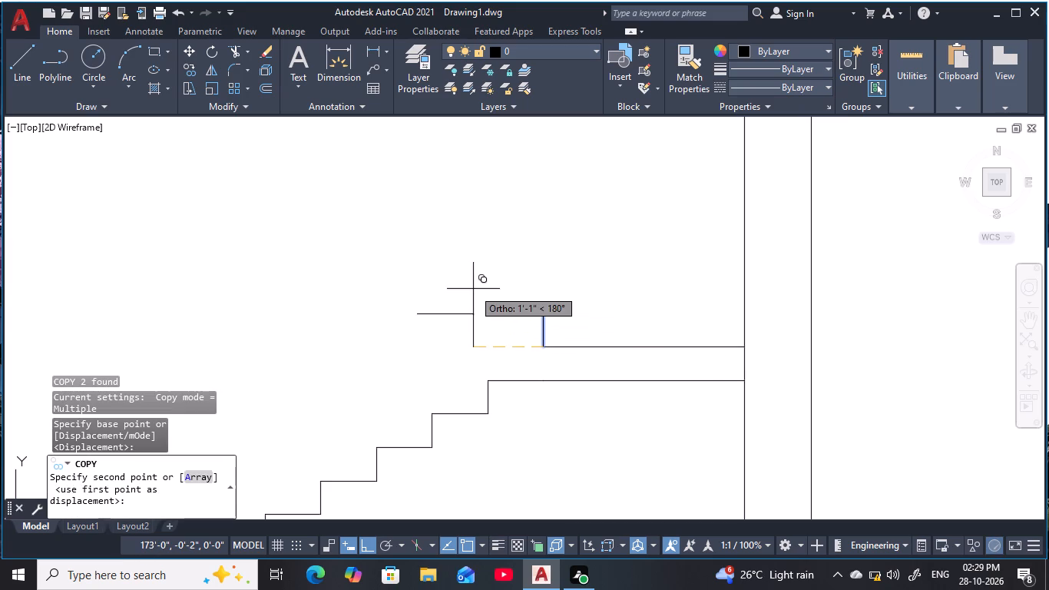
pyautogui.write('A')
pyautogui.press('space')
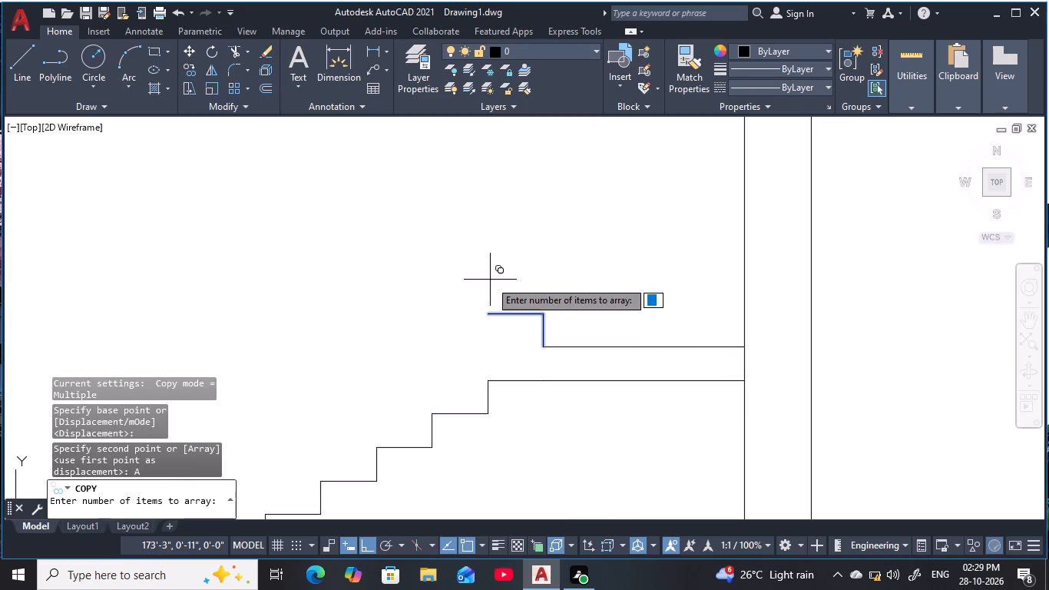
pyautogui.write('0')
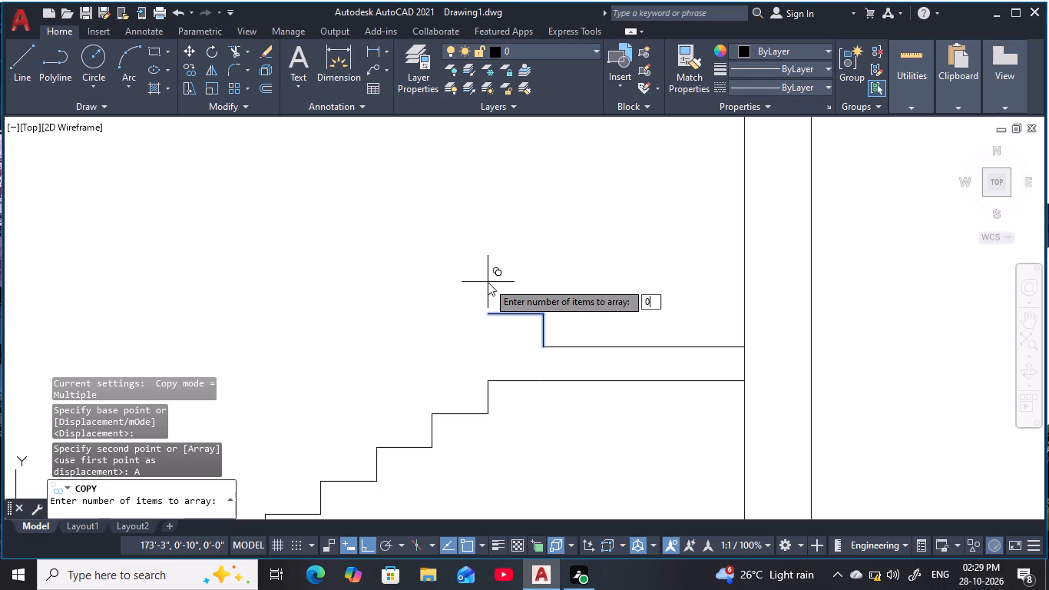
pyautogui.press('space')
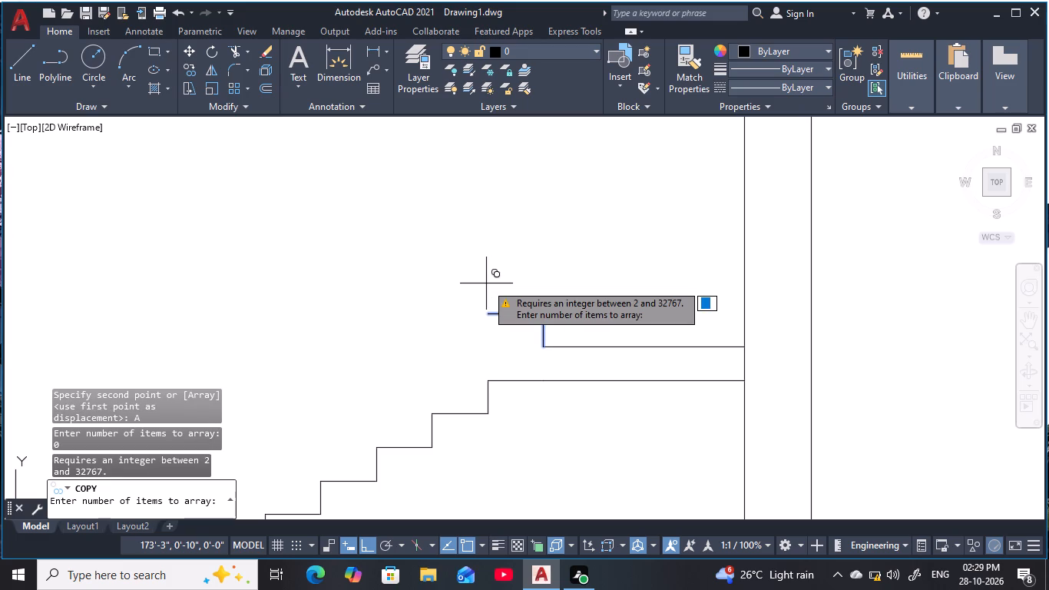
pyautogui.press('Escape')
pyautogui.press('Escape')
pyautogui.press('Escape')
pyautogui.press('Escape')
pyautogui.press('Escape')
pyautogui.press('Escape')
# Copy the upper flight's first riser and tread as a 10-item array from the landing line's free end, each starting at the previous tread's end.
pyautogui.click(479, 294)
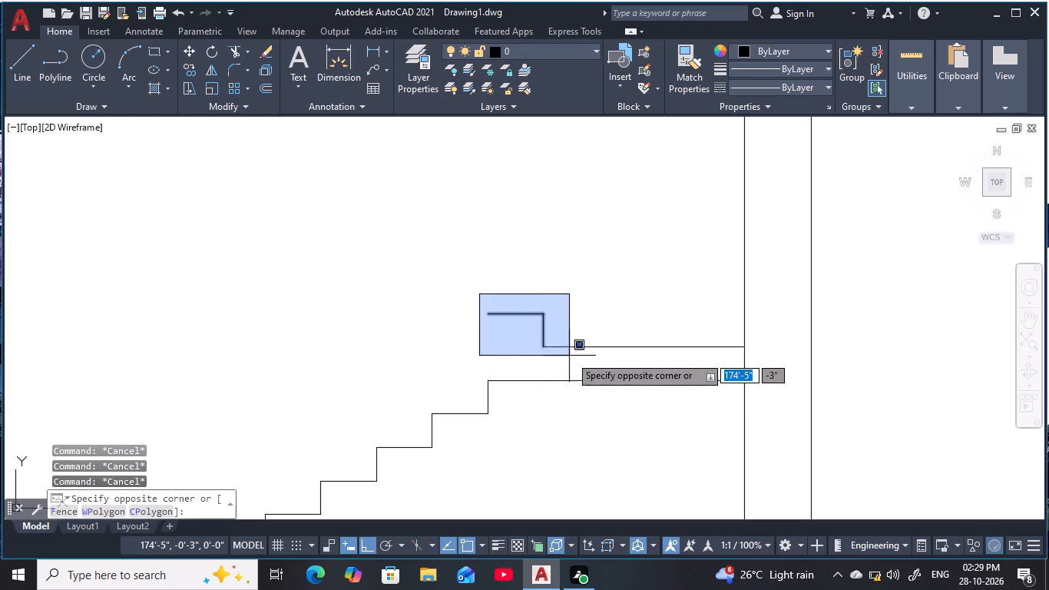
pyautogui.click(572, 357)
pyautogui.write('CO')
pyautogui.press('space')
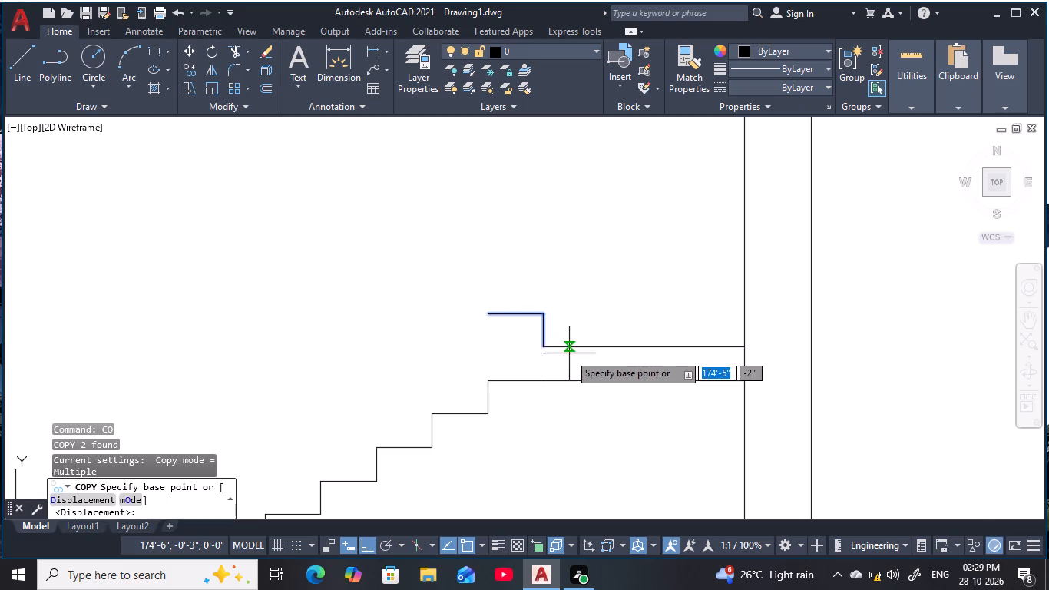
pyautogui.click(544, 352)
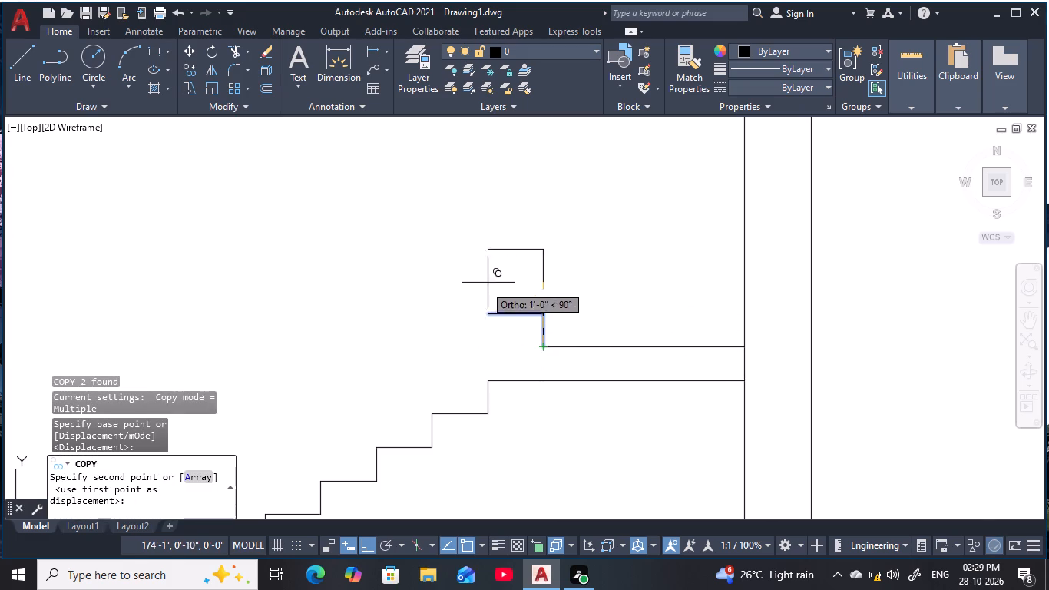
pyautogui.write('A')
pyautogui.press('space')
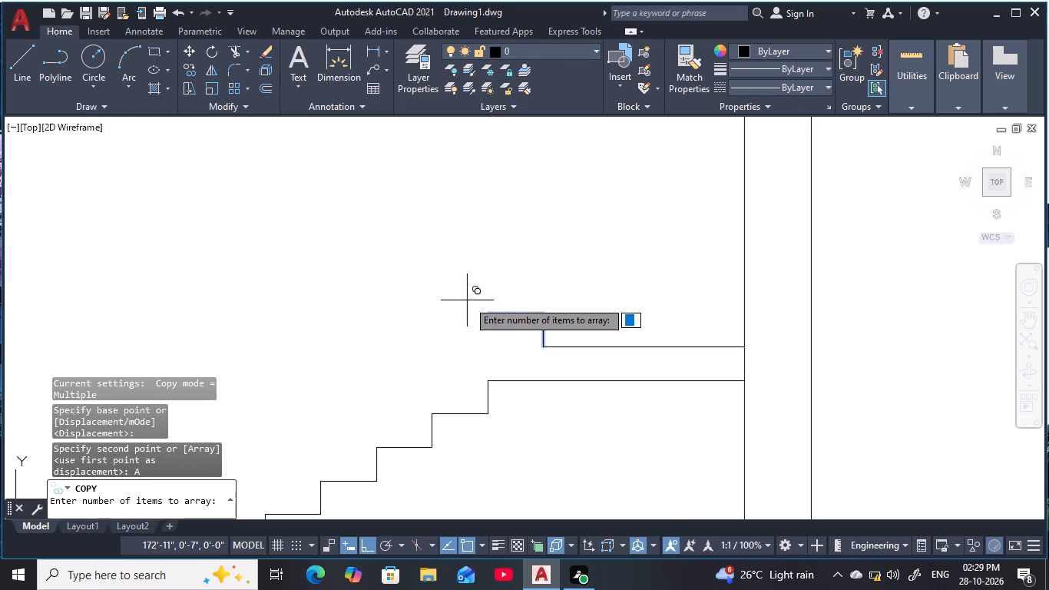
pyautogui.press('1')
pyautogui.press('0')
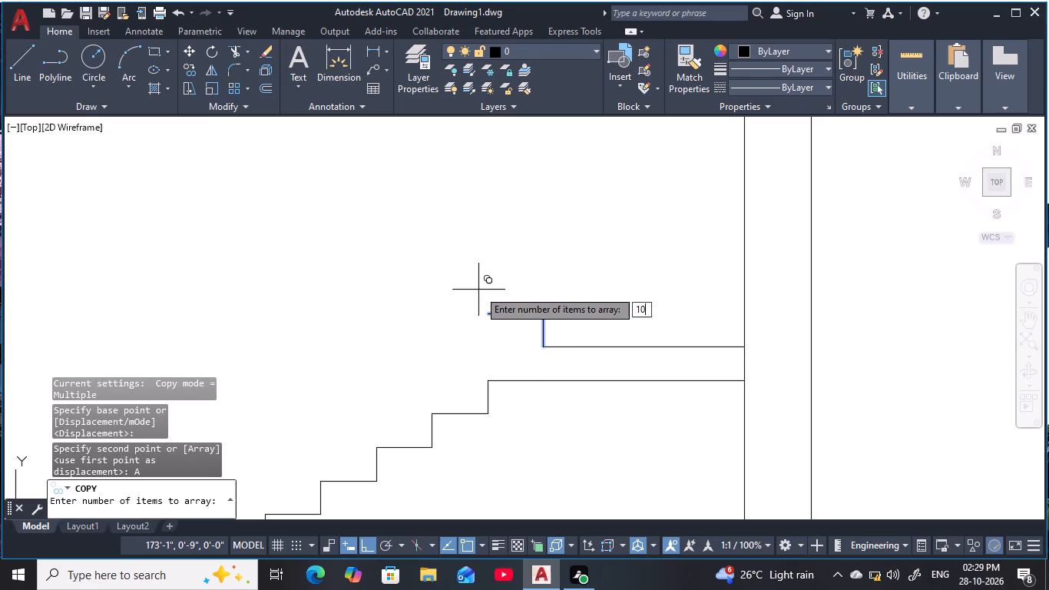
pyautogui.press('space')
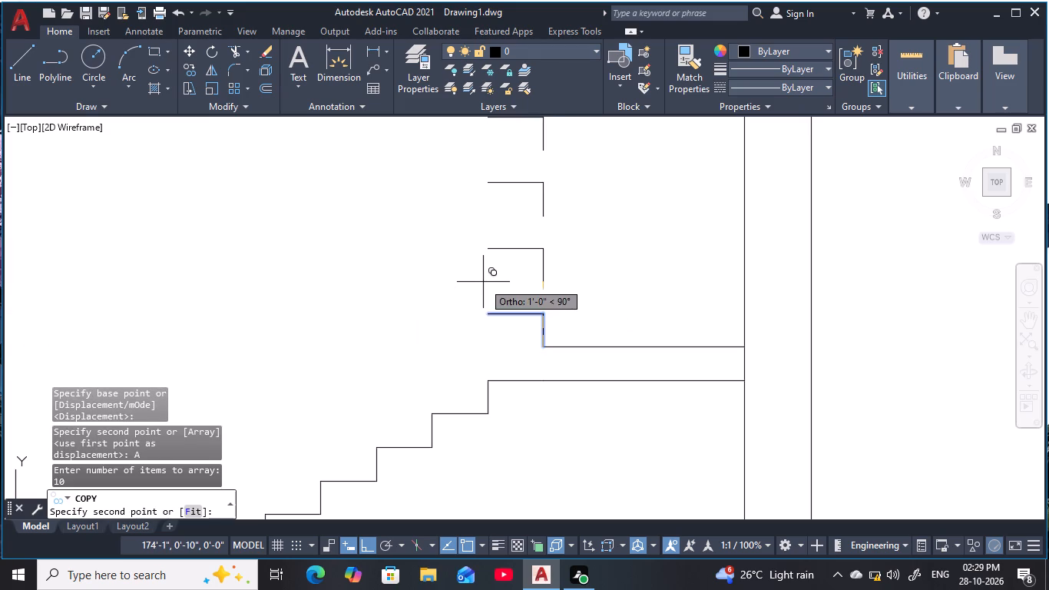
pyautogui.press('F8')
pyautogui.scroll(2, 488, 315)
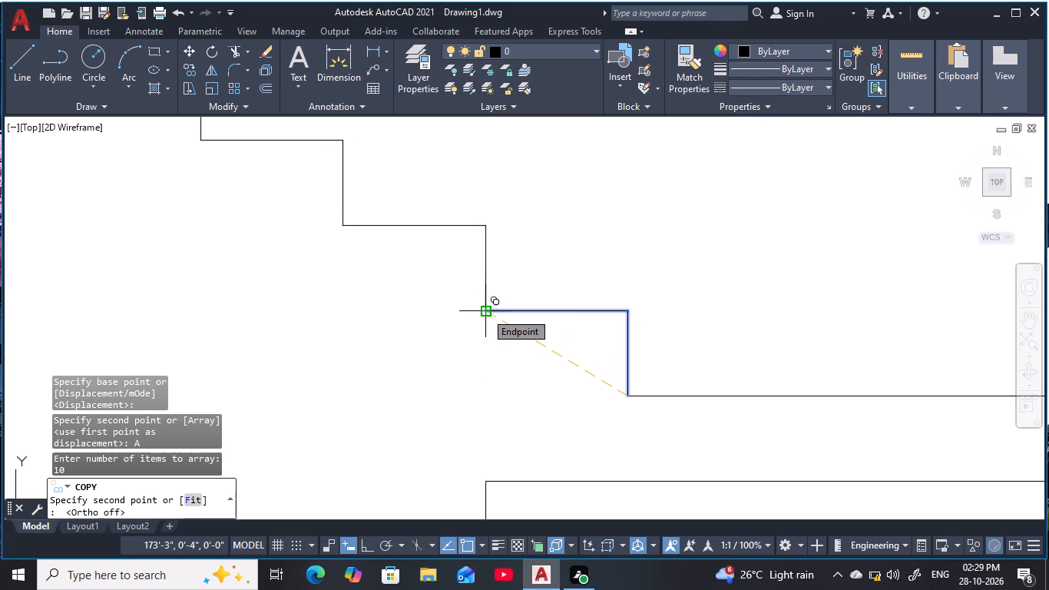
pyautogui.click(485, 312)
pyautogui.press('Escape')
pyautogui.press('Escape')
pyautogui.scroll(-3, 604, 244)
pyautogui.moveTo(606, 244); pyautogui.dragTo(627, 363, button='middle')
pyautogui.press('Escape')
pyautogui.scroll(-1, 616, 336)
pyautogui.middleClick(616, 336)
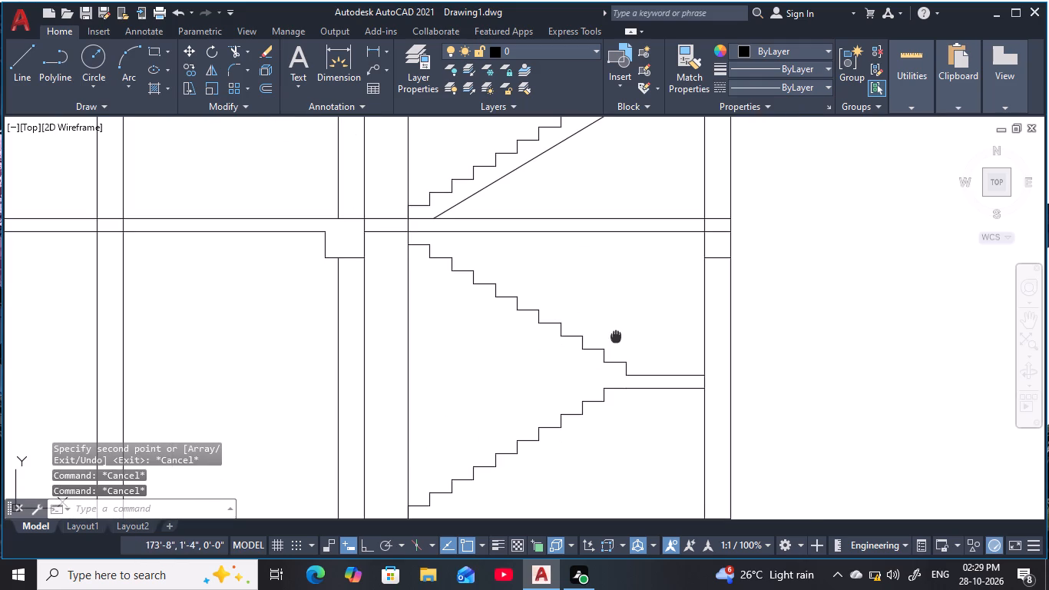
pyautogui.press('Escape')
pyautogui.press('Escape')
pyautogui.press('Escape')
pyautogui.moveTo(539, 296); pyautogui.dragTo(554, 287, button='middle')
pyautogui.press('Escape')
pyautogui.press('Escape')
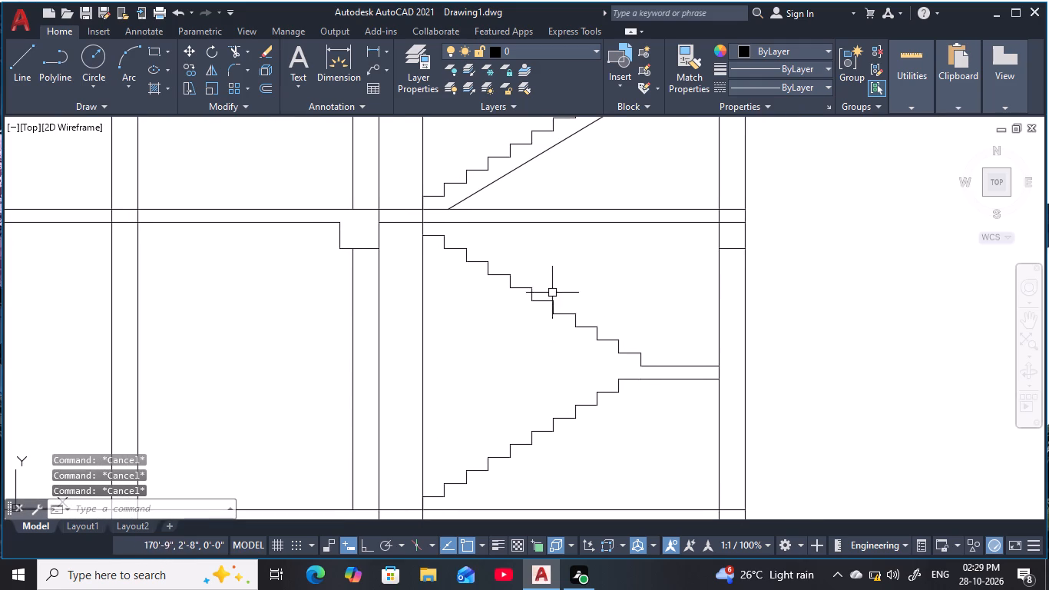
# Extend the upper flight's topmost tread line both ways to the column faces beneath the floor slab.
pyautogui.press('e')
pyautogui.write('X')
pyautogui.press('space')
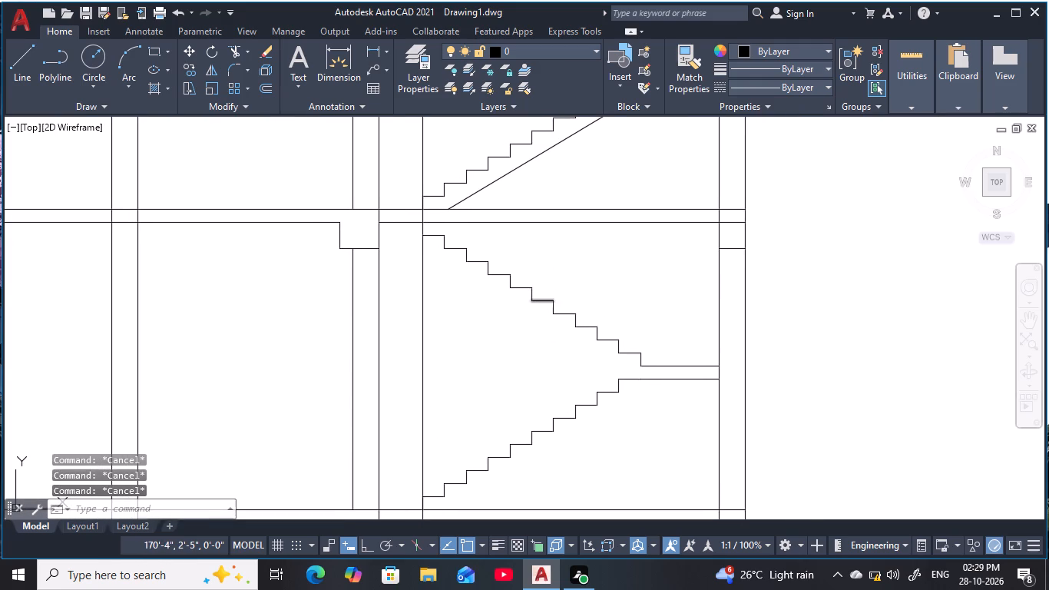
pyautogui.click(434, 235)
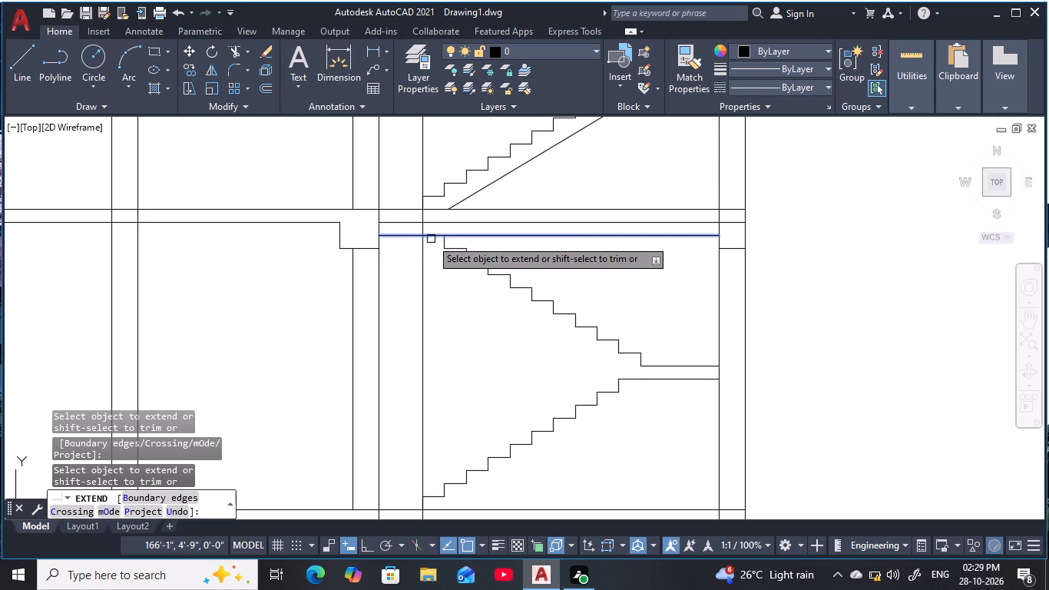
pyautogui.click(434, 234)
pyautogui.press('Escape')
pyautogui.press('Escape')
pyautogui.press('Escape')
# Trim the extended top tread line beyond the upper flight's last riser, on the mid-landing side.
pyautogui.click(627, 267)
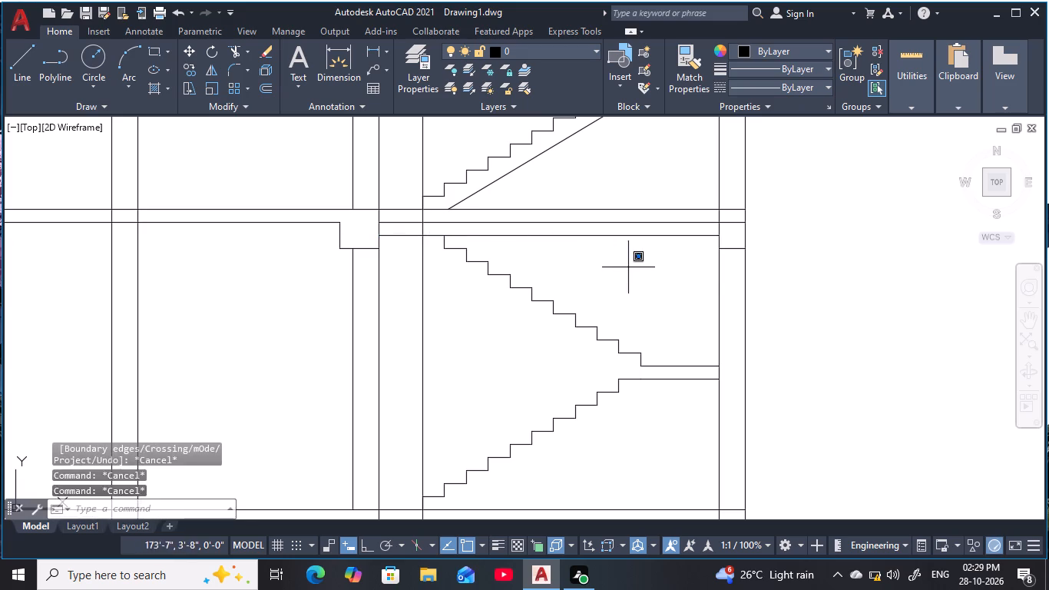
pyautogui.press('Escape')
pyautogui.press('Escape')
pyautogui.press('t')
pyautogui.write('R')
pyautogui.press('space')
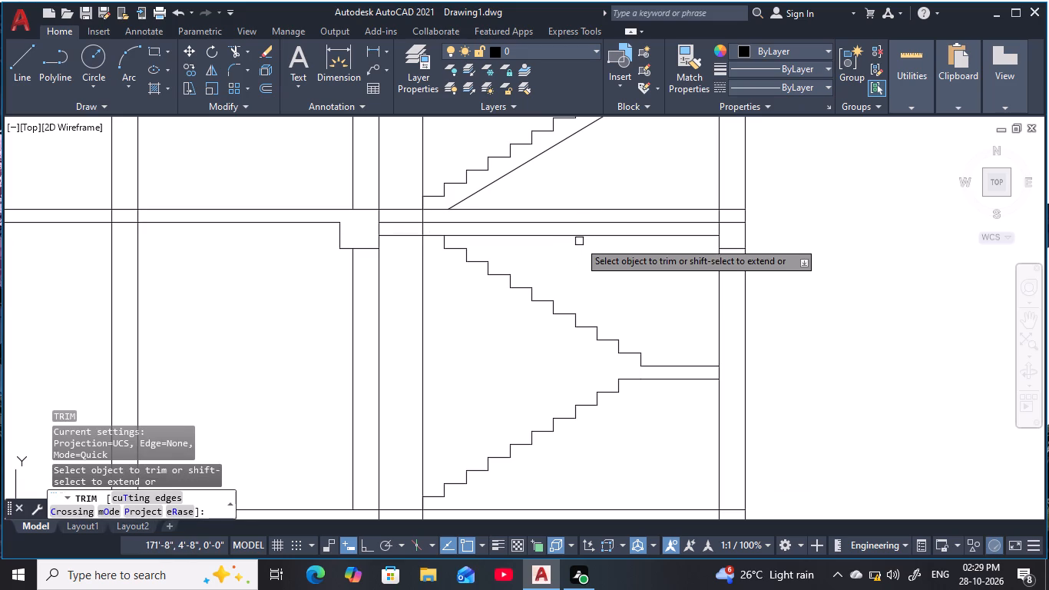
pyautogui.click(581, 237)
pyautogui.press('Escape')
pyautogui.press('Escape')
pyautogui.press('Escape')
pyautogui.press('Escape')
pyautogui.moveTo(480, 366); pyautogui.dragTo(490, 305, button='middle')
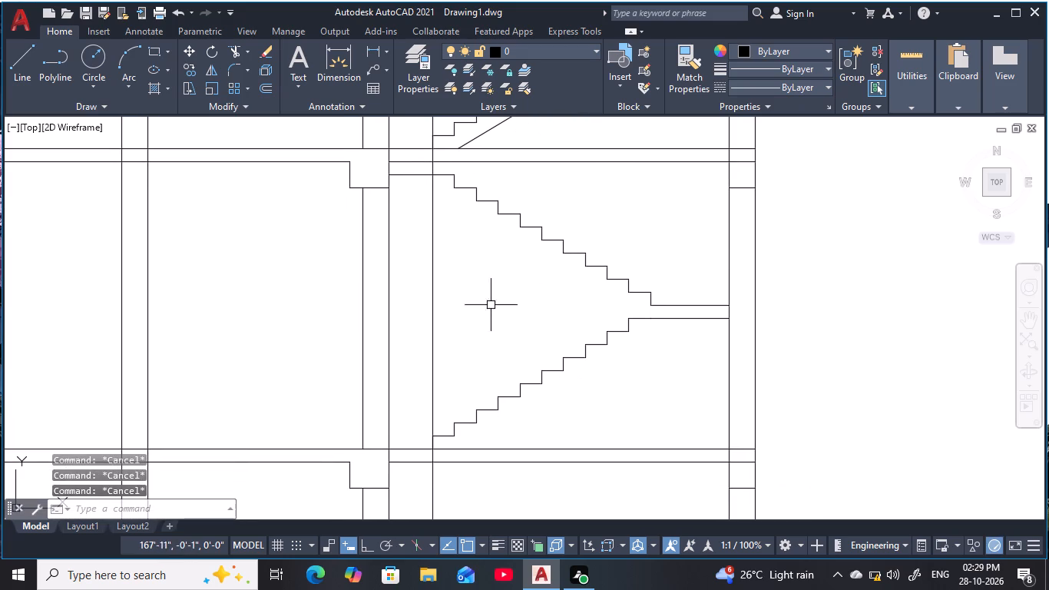
pyautogui.press('Escape')
pyautogui.press('Escape')
pyautogui.press('Escape')
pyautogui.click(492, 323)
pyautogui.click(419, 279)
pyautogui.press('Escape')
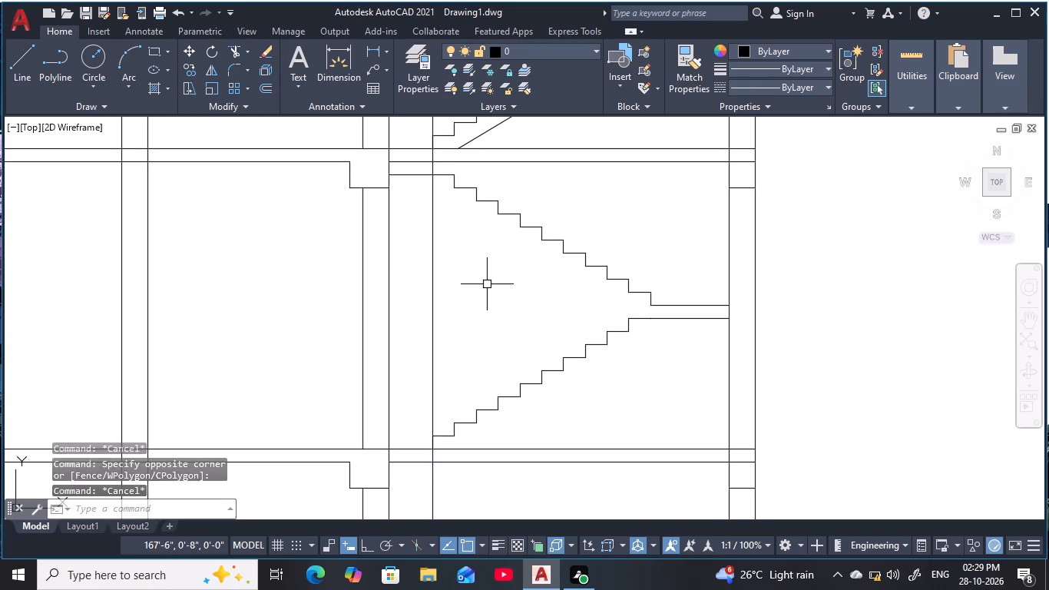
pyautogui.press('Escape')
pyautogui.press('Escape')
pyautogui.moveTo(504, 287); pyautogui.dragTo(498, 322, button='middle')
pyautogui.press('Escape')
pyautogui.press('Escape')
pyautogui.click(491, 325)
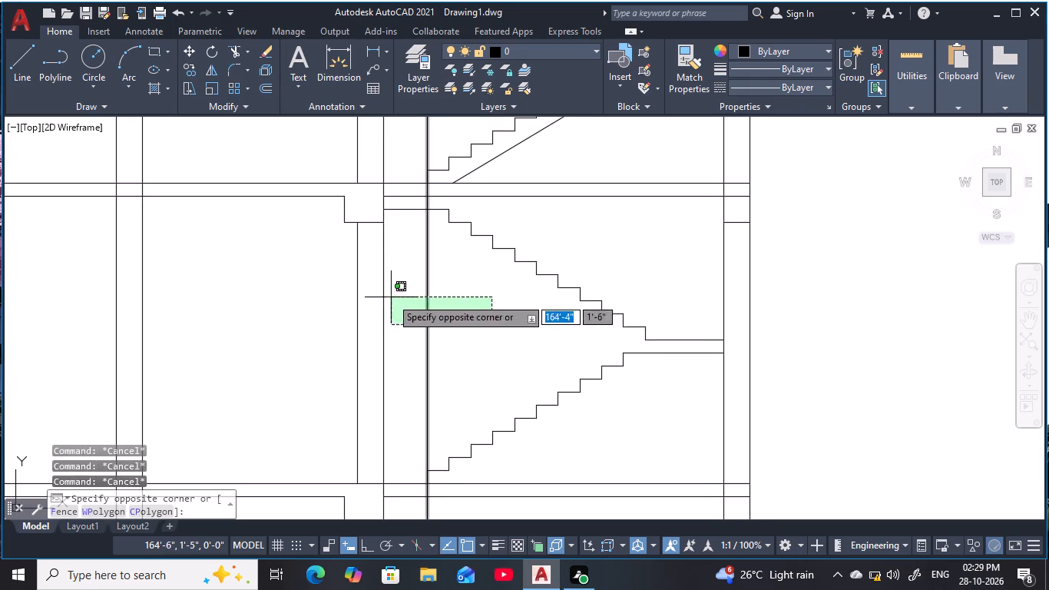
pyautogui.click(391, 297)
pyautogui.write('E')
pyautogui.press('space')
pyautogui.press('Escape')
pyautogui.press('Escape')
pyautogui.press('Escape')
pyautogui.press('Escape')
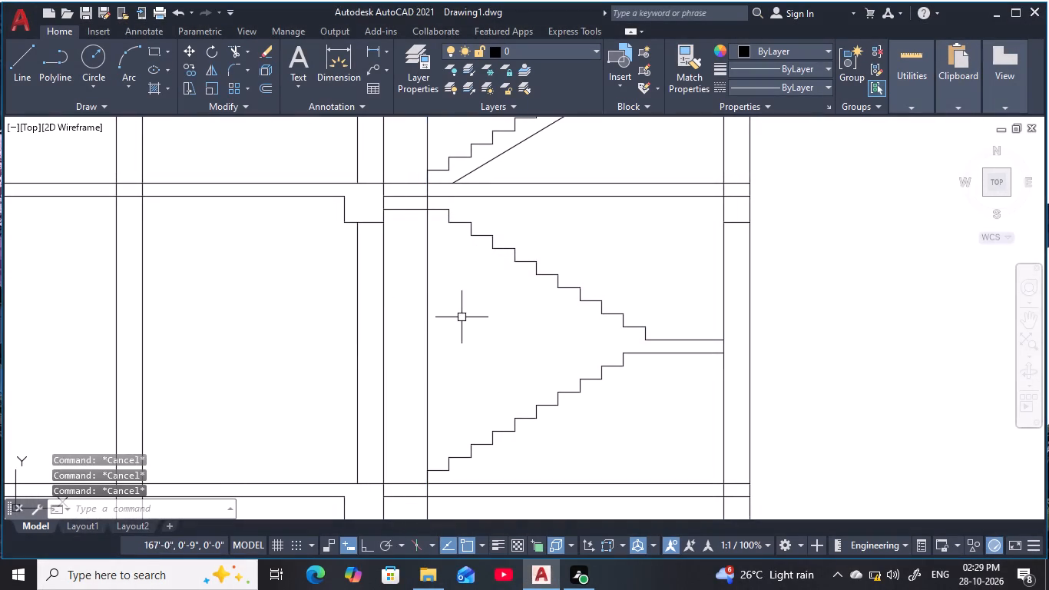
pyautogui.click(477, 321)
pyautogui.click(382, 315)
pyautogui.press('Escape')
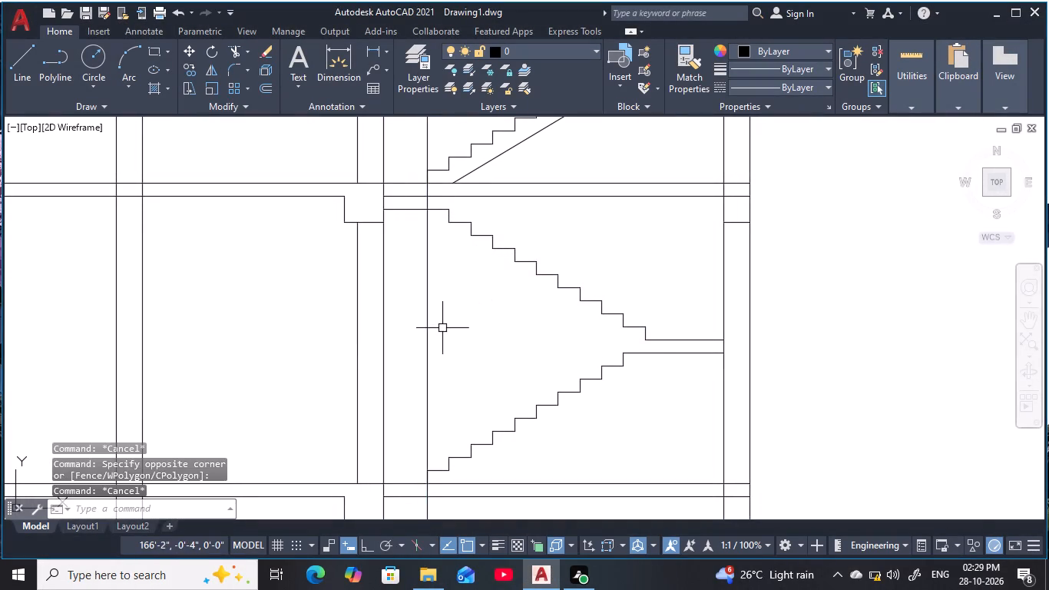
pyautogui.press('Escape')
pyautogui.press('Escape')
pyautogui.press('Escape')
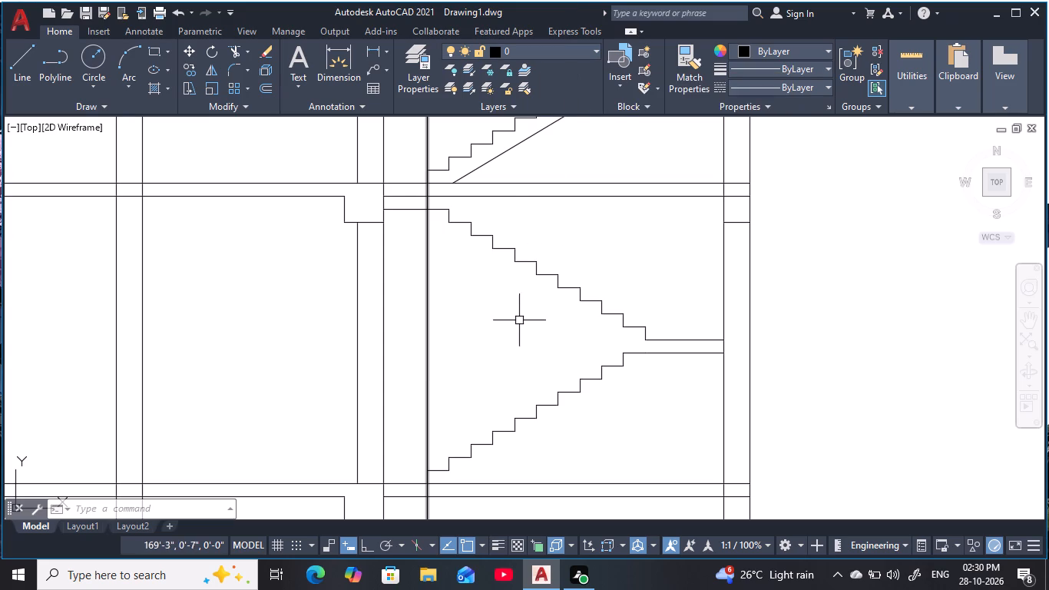
# Draw a sloping line under the lower flight's steps, from the first riser's base at floor level to the last riser's base.
pyautogui.scroll(-1, 517, 327)
pyautogui.moveTo(525, 293); pyautogui.dragTo(535, 278, button='middle')
pyautogui.press('Escape')
pyautogui.press('Escape')
pyautogui.press('Escape')
pyautogui.press('Escape')
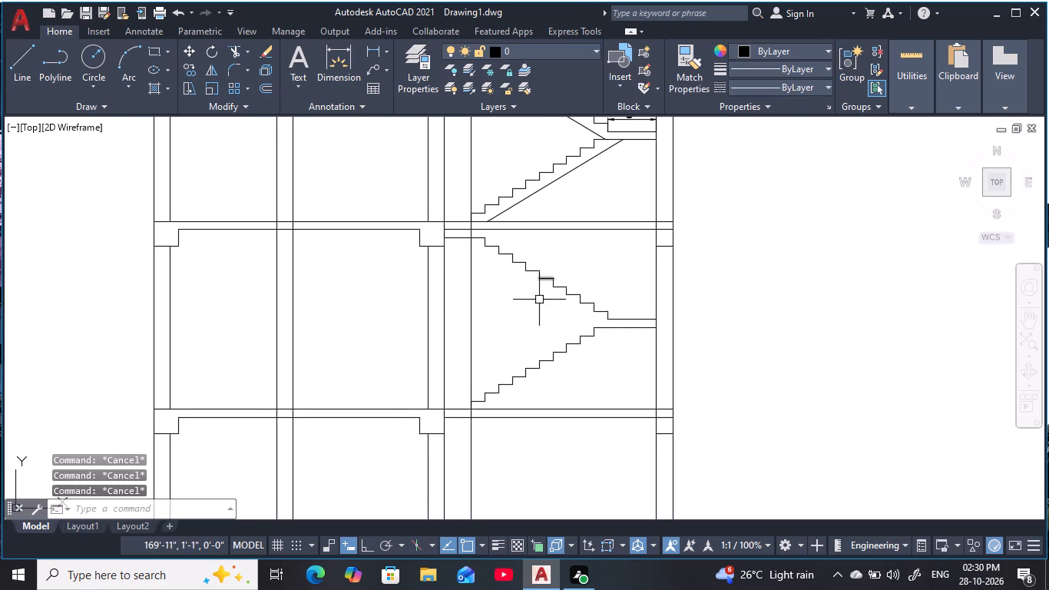
pyautogui.moveTo(539, 302); pyautogui.dragTo(513, 287, button='middle')
pyautogui.press('Escape')
pyautogui.press('Escape')
pyautogui.press('Escape')
pyautogui.press('Escape')
pyautogui.press('Escape')
pyautogui.moveTo(515, 330); pyautogui.dragTo(503, 287, button='middle')
pyautogui.press('Escape')
pyautogui.press('Escape')
pyautogui.scroll(1, 506, 292)
pyautogui.press('Escape')
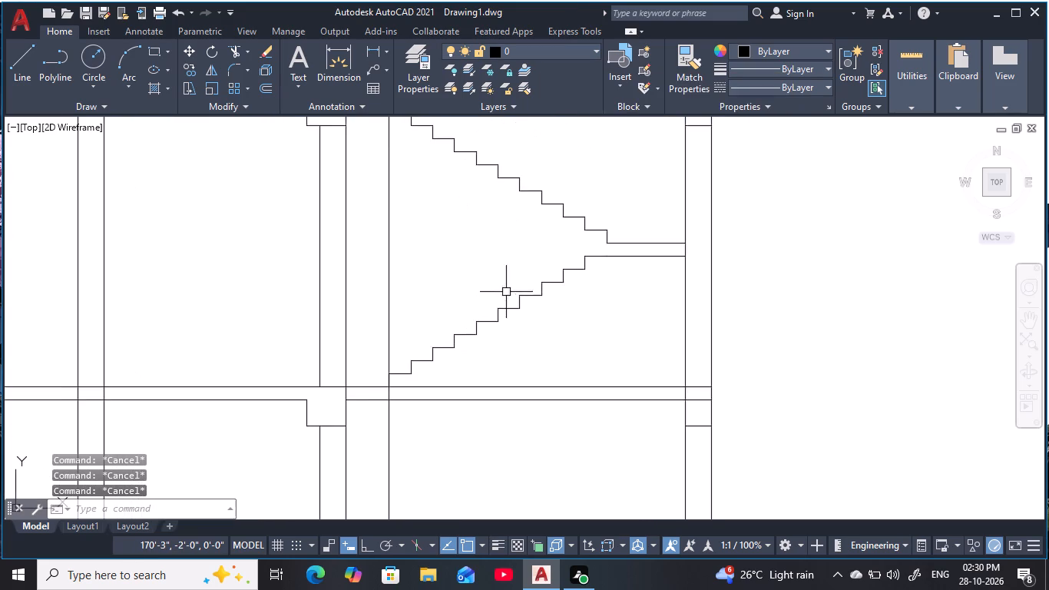
pyautogui.moveTo(506, 292); pyautogui.dragTo(499, 292, button='middle')
pyautogui.press('Escape')
pyautogui.scroll(1, 499, 292)
pyautogui.press('Escape')
pyautogui.press('l')
pyautogui.press('space')
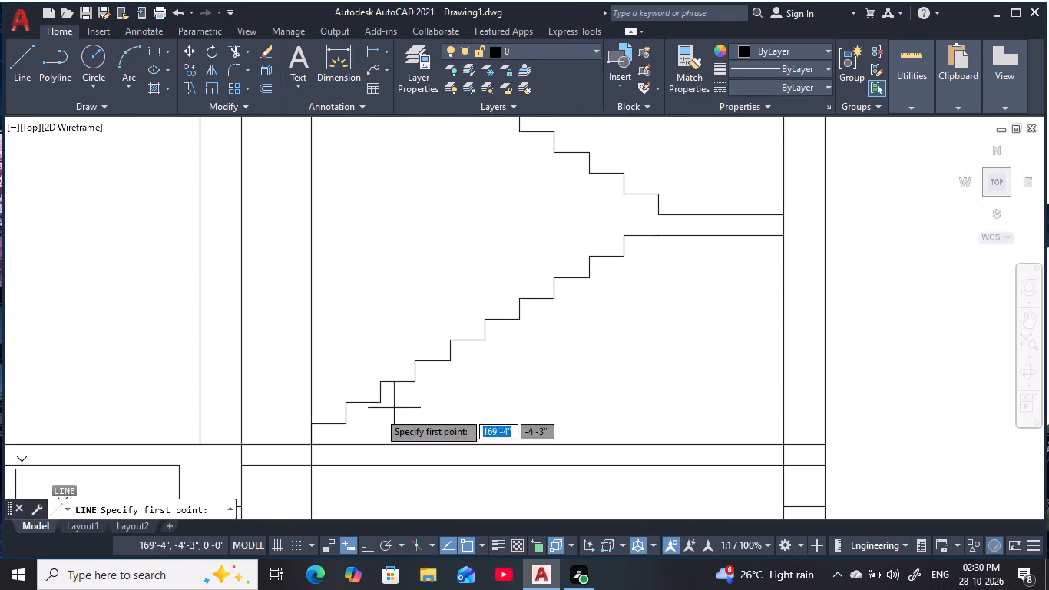
pyautogui.click(308, 444)
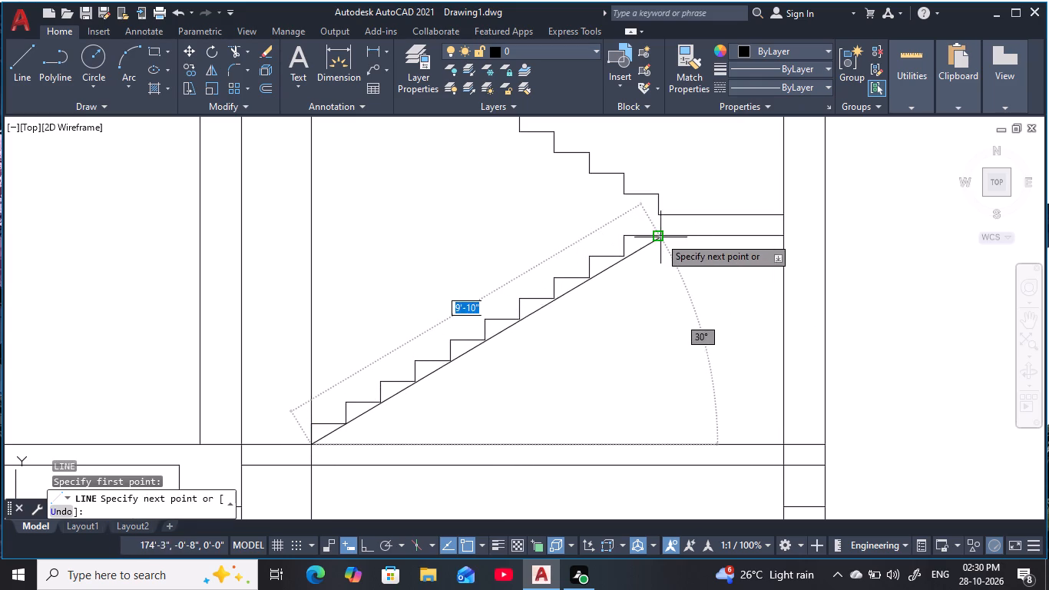
pyautogui.click(627, 259)
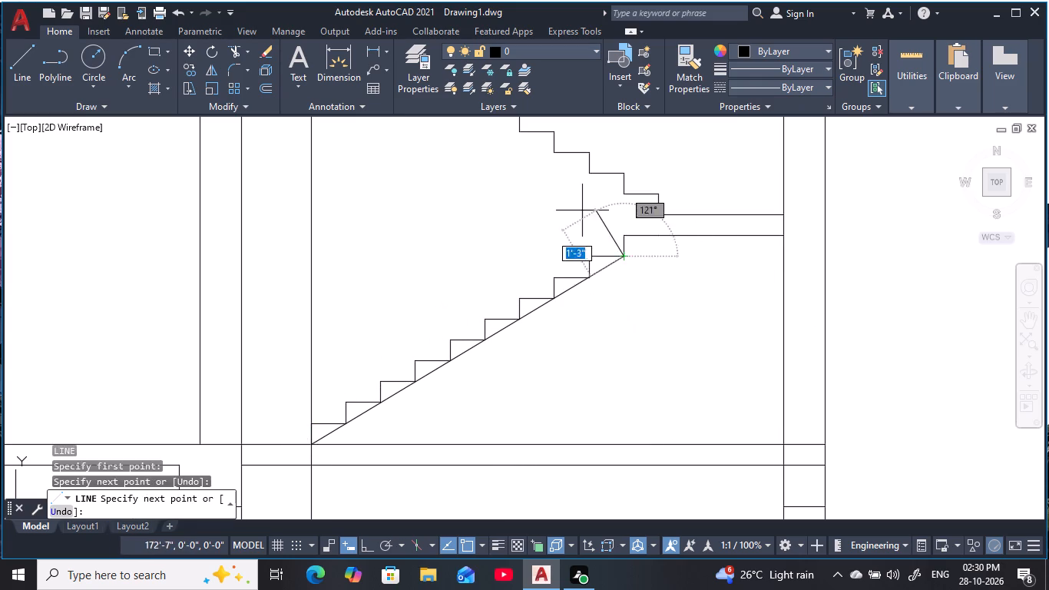
pyautogui.press('Escape')
# Draw a sloping line under the upper flight's steps, from the upper landing line's free end to the last riser's base.
pyautogui.moveTo(581, 210); pyautogui.dragTo(627, 316, button='middle')
pyautogui.press('Escape')
pyautogui.press('Escape')
pyautogui.press('Escape')
pyautogui.press('Escape')
pyautogui.write('L')
pyautogui.press('space')
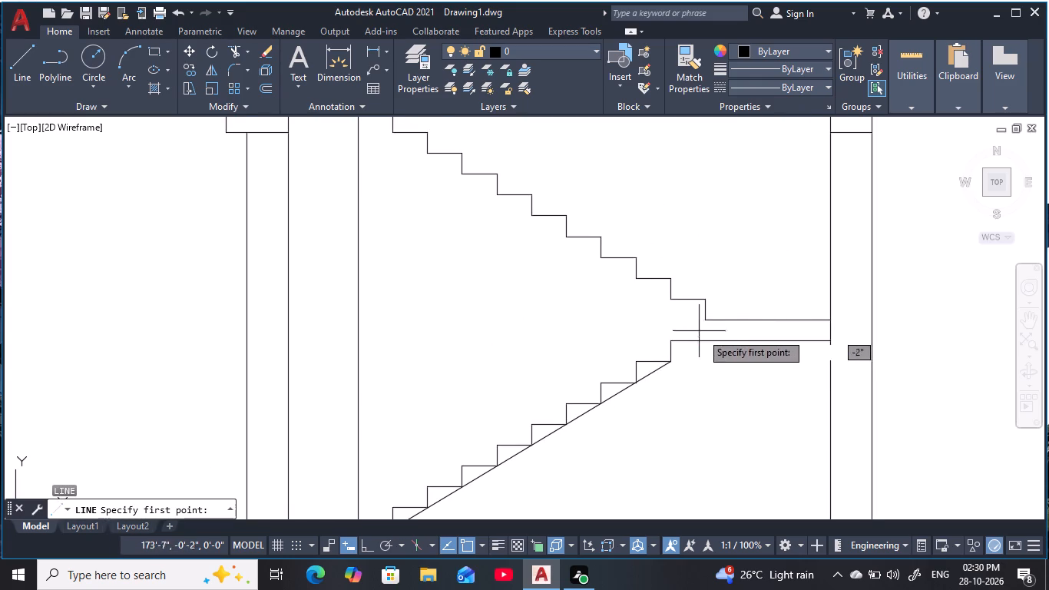
pyautogui.click(705, 322)
pyautogui.moveTo(538, 251); pyautogui.dragTo(655, 443, button='middle')
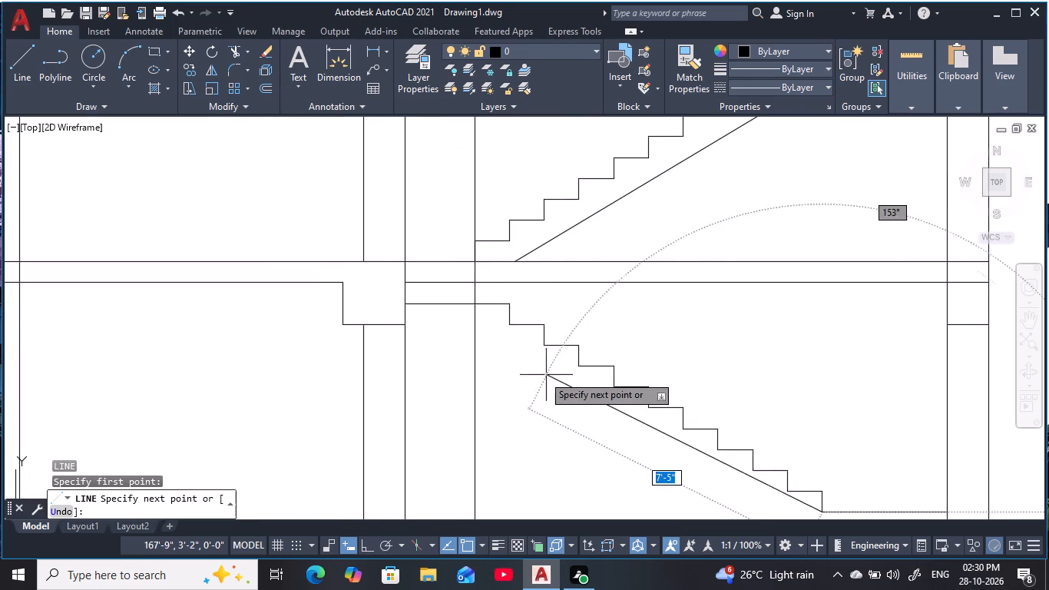
pyautogui.click(510, 327)
pyautogui.press('Escape')
pyautogui.press('Escape')
pyautogui.press('Escape')
pyautogui.moveTo(727, 366); pyautogui.dragTo(624, 224, button='middle')
pyautogui.press('Escape')
pyautogui.press('Escape')
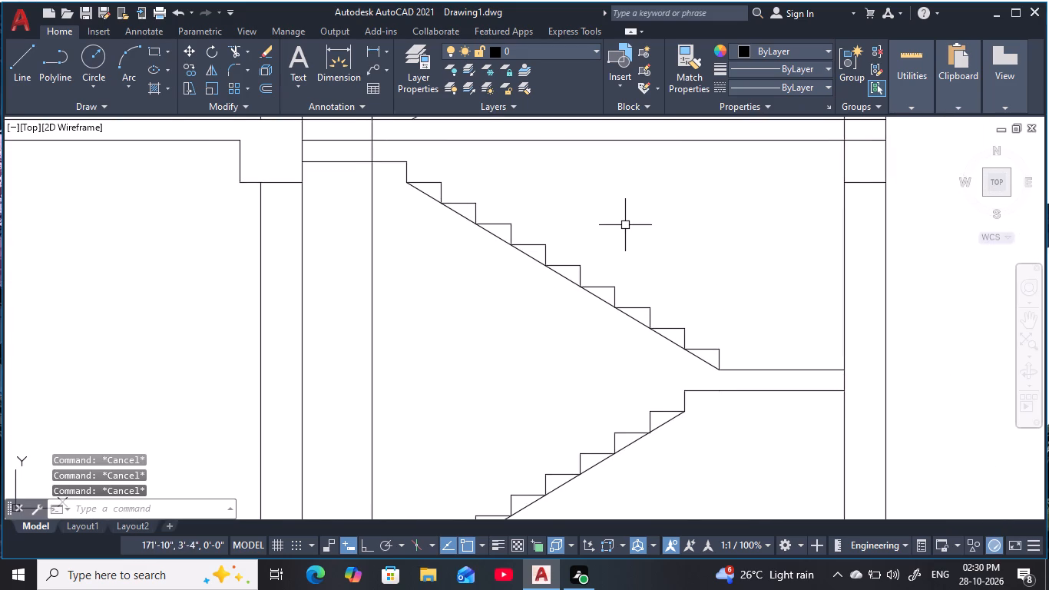
# Offset the sloping lines of both flights 6 inches to their underside to set the waist slab thickness.
pyautogui.press('Escape')
pyautogui.press('o')
pyautogui.press('space')
pyautogui.write('6')
pyautogui.press('space')
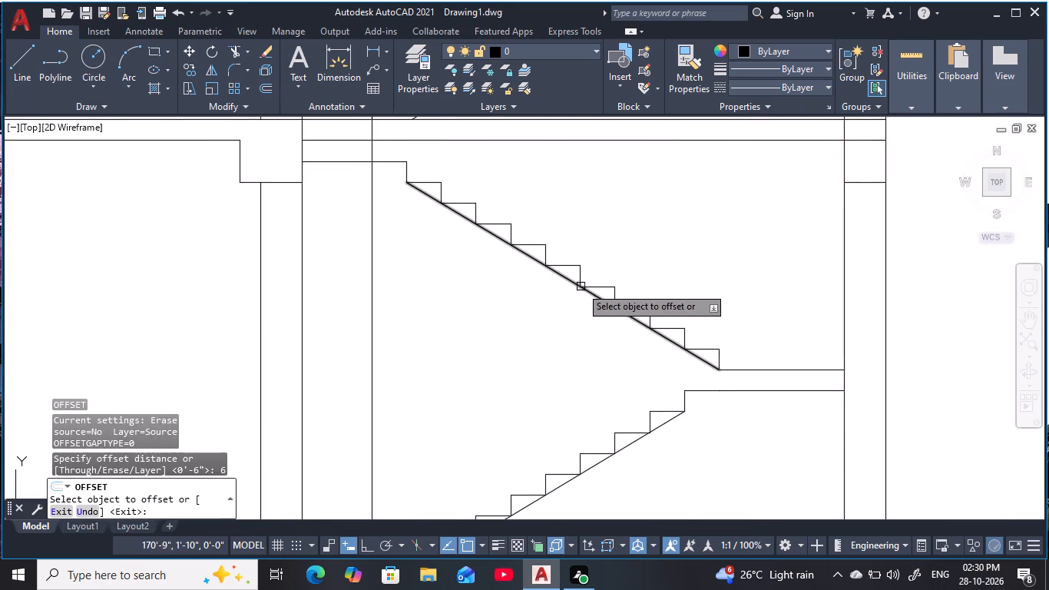
pyautogui.click(575, 283)
pyautogui.click(509, 340)
pyautogui.moveTo(531, 346); pyautogui.dragTo(541, 221, button='middle')
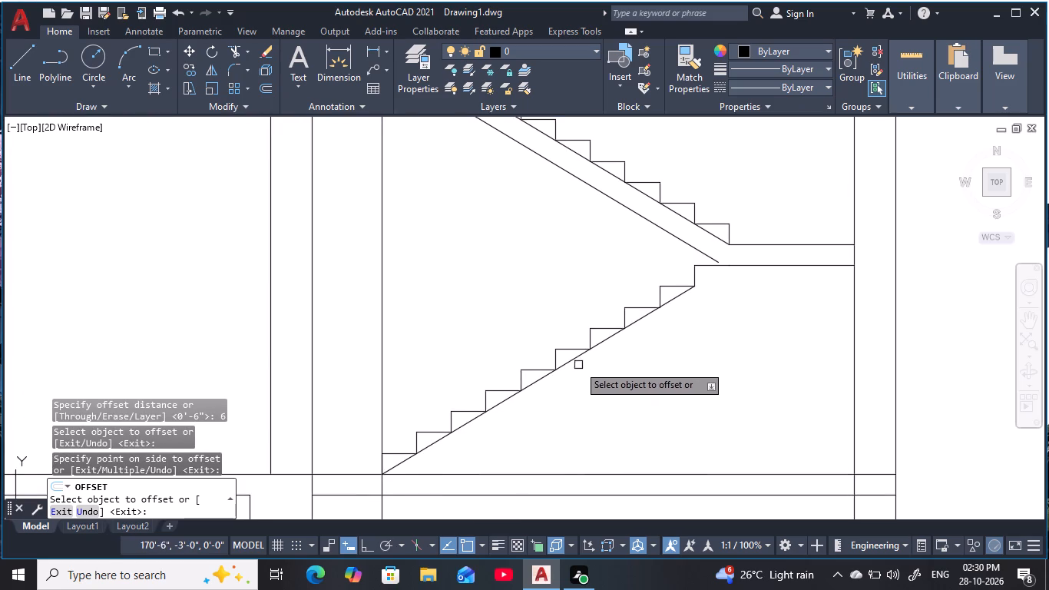
pyautogui.click(573, 363)
pyautogui.click(604, 399)
pyautogui.press('Escape')
pyautogui.press('Escape')
pyautogui.moveTo(551, 267); pyautogui.dragTo(588, 363, button='middle')
pyautogui.press('Escape')
pyautogui.press('Escape')
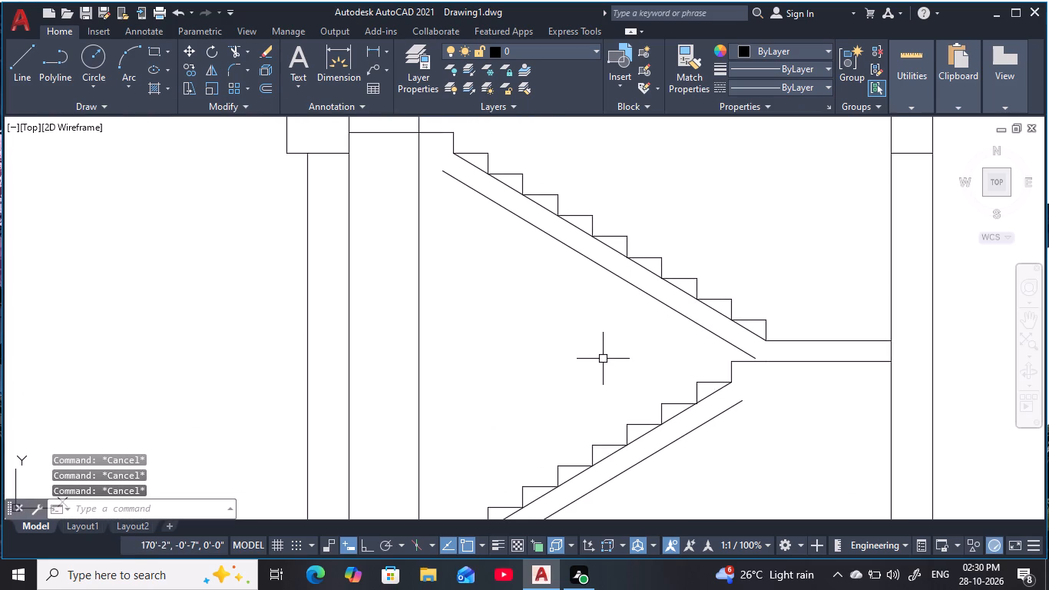
# Extend the upper flight's soffit line to the vertical line beside its top and the lower flight's soffit line up to the landing's lower line.
pyautogui.press('e')
pyautogui.press('x')
pyautogui.press('space')
pyautogui.click(571, 252)
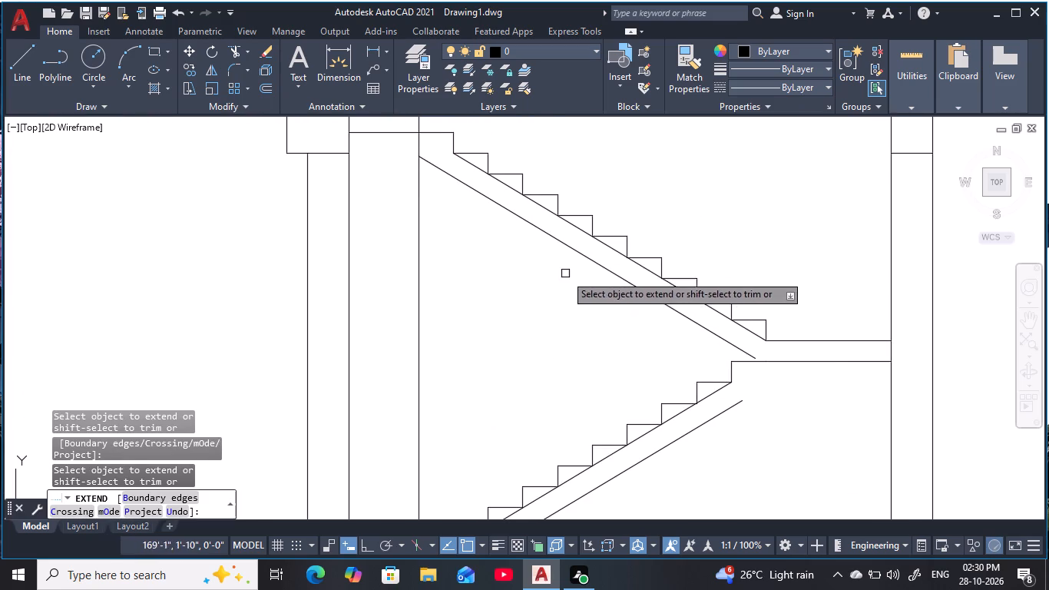
pyautogui.click(564, 242)
pyautogui.moveTo(582, 323); pyautogui.dragTo(521, 180, button='middle')
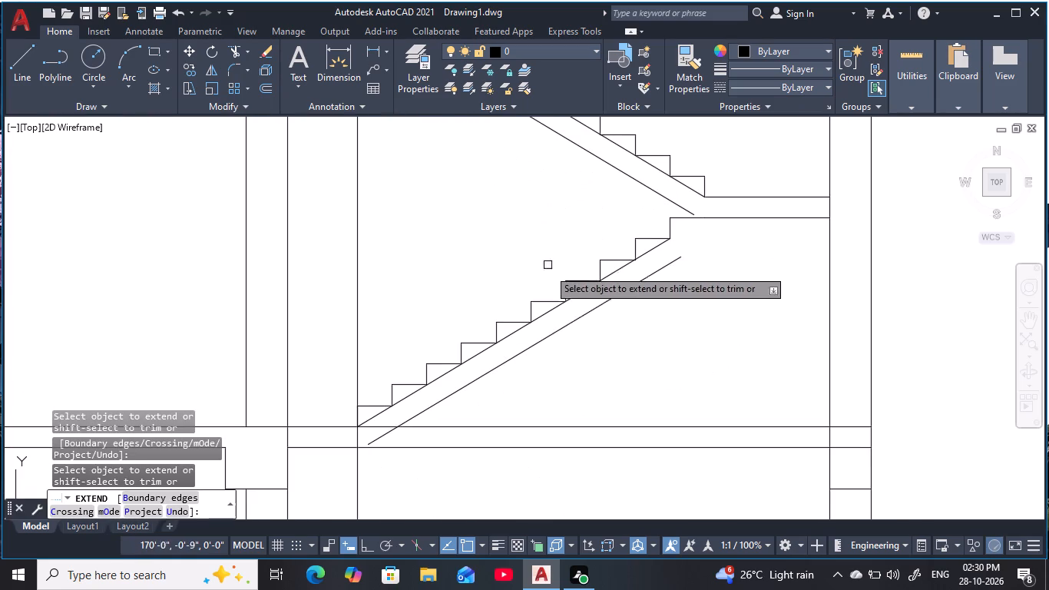
pyautogui.click(581, 320)
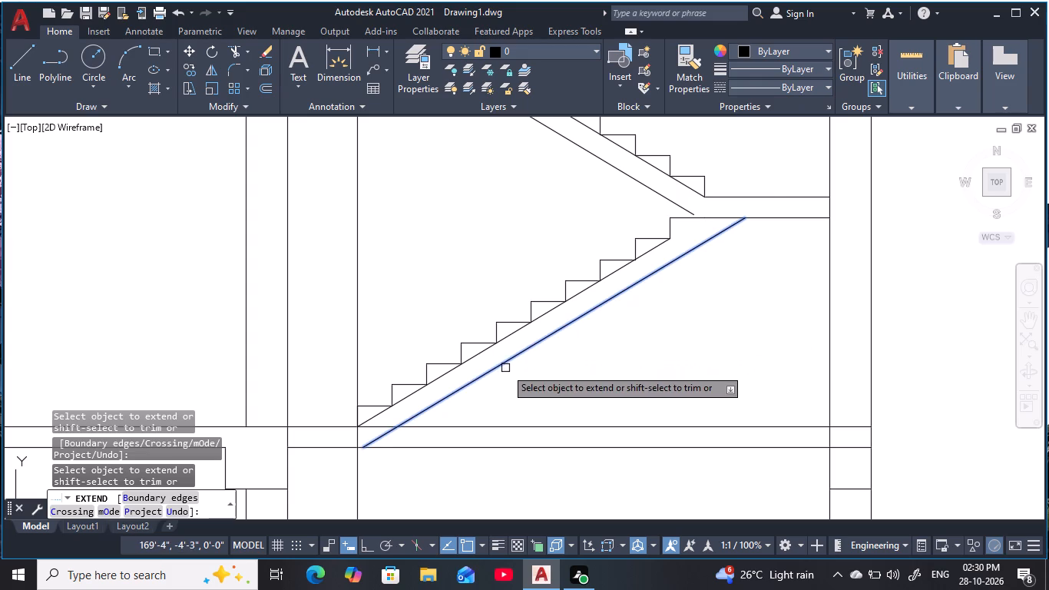
pyautogui.press('Escape')
pyautogui.press('Escape')
pyautogui.press('Escape')
pyautogui.middleClick(711, 301)
pyautogui.press('Escape')
pyautogui.press('Escape')
pyautogui.press('Escape')
# Erase the sloping lines directly beneath the steps of the lower and upper flights, keeping the offset soffit lines.
pyautogui.write('TT')
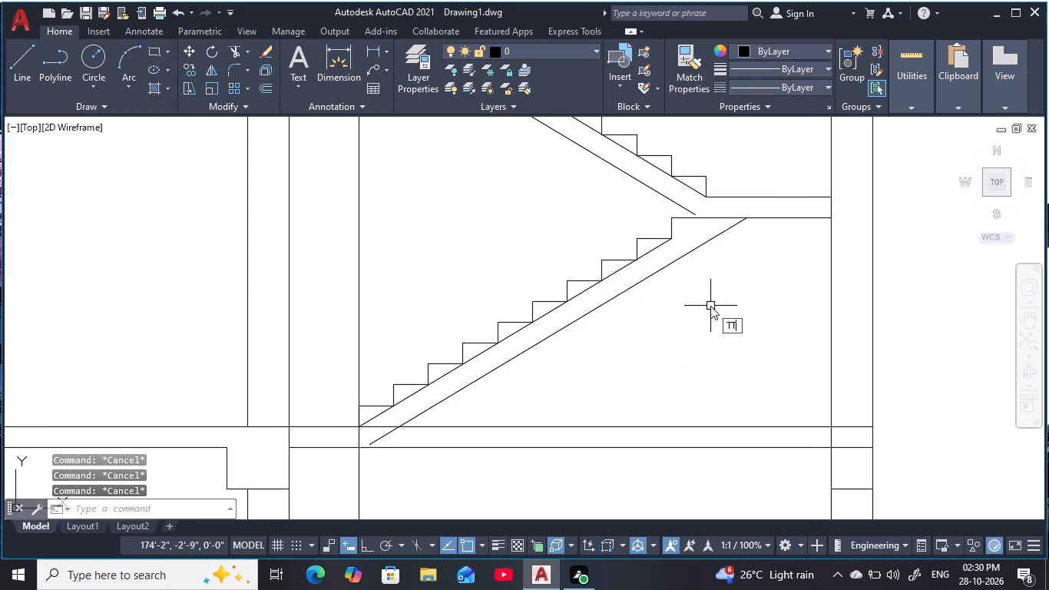
pyautogui.press('Escape')
pyautogui.press('Escape')
pyautogui.click(587, 292)
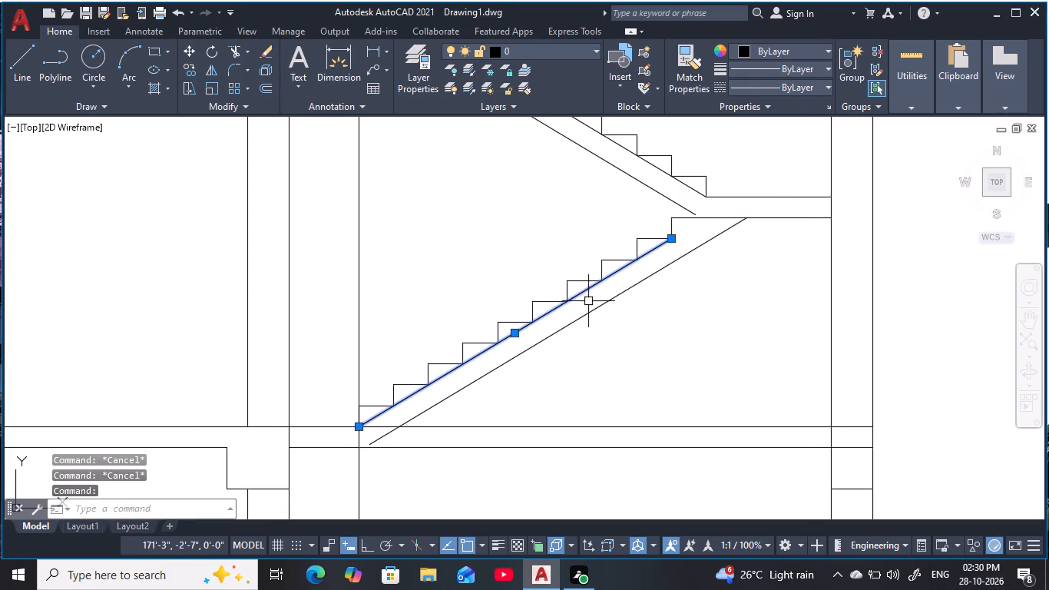
pyautogui.write('E')
pyautogui.press('space')
pyautogui.moveTo(587, 215); pyautogui.dragTo(614, 362, button='middle')
pyautogui.click(624, 277)
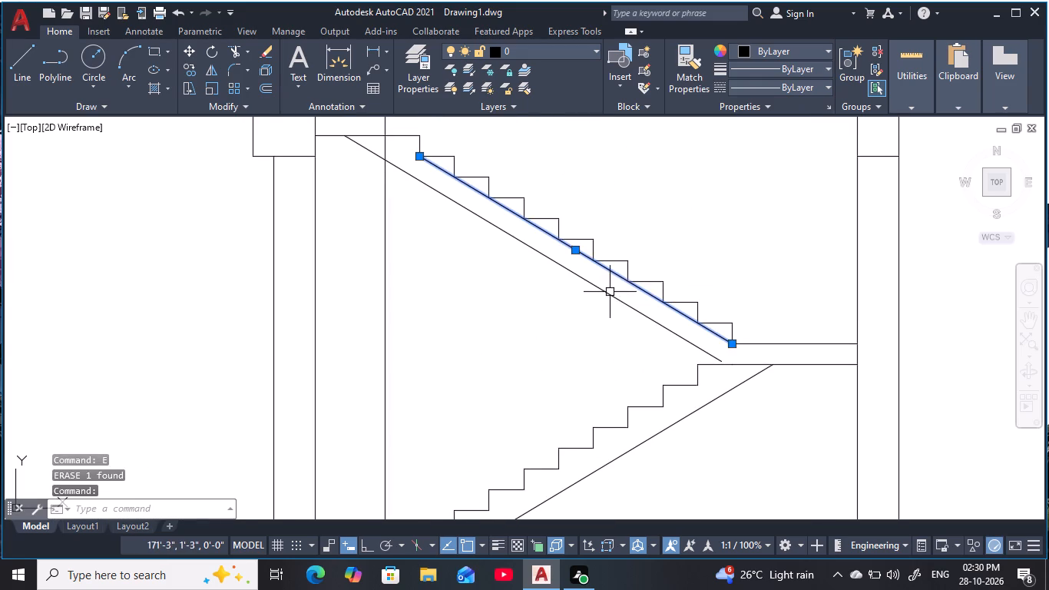
pyautogui.write('E')
pyautogui.press('space')
pyautogui.press('Escape')
pyautogui.press('Escape')
pyautogui.press('Escape')
pyautogui.scroll(-1, 597, 335)
pyautogui.moveTo(597, 336); pyautogui.dragTo(592, 320, button='middle')
pyautogui.press('Escape')
pyautogui.press('Escape')
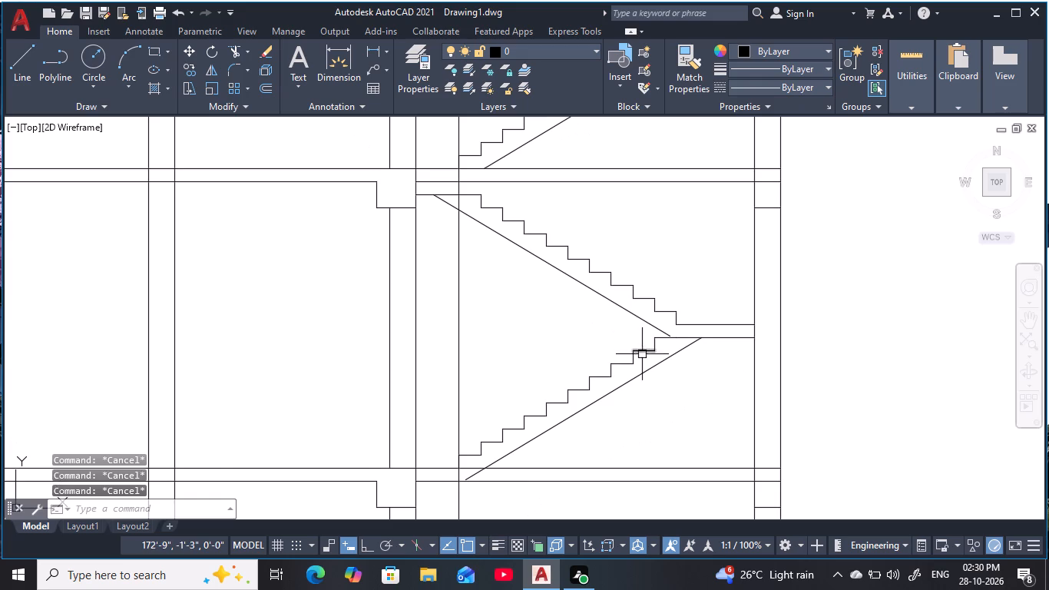
# Extend the upper flight's soffit line down to the mid-landing's lower line.
pyautogui.press('e')
pyautogui.write('X')
pyautogui.press('space')
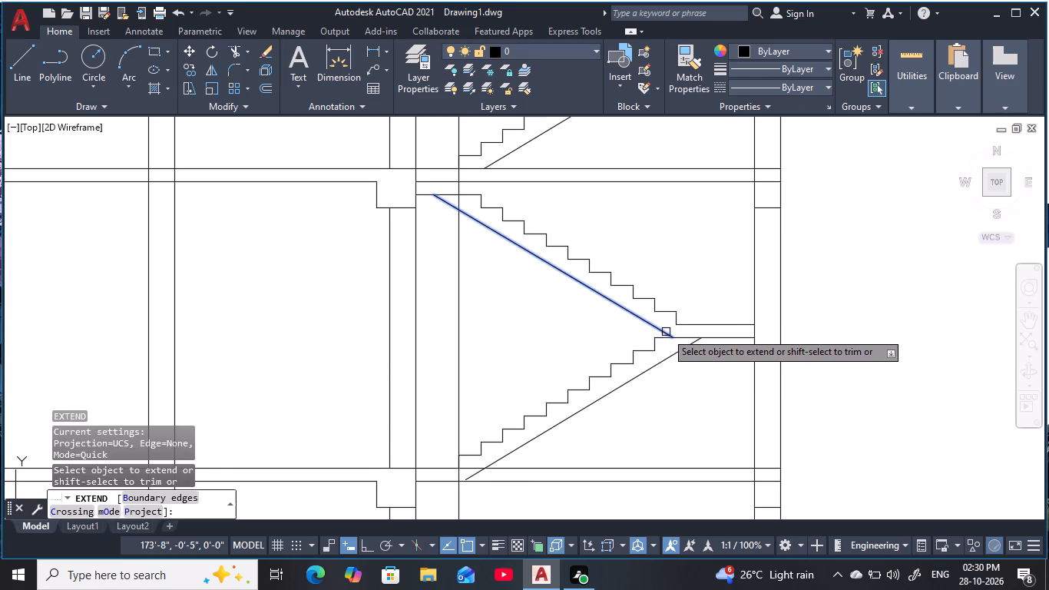
pyautogui.click(666, 332)
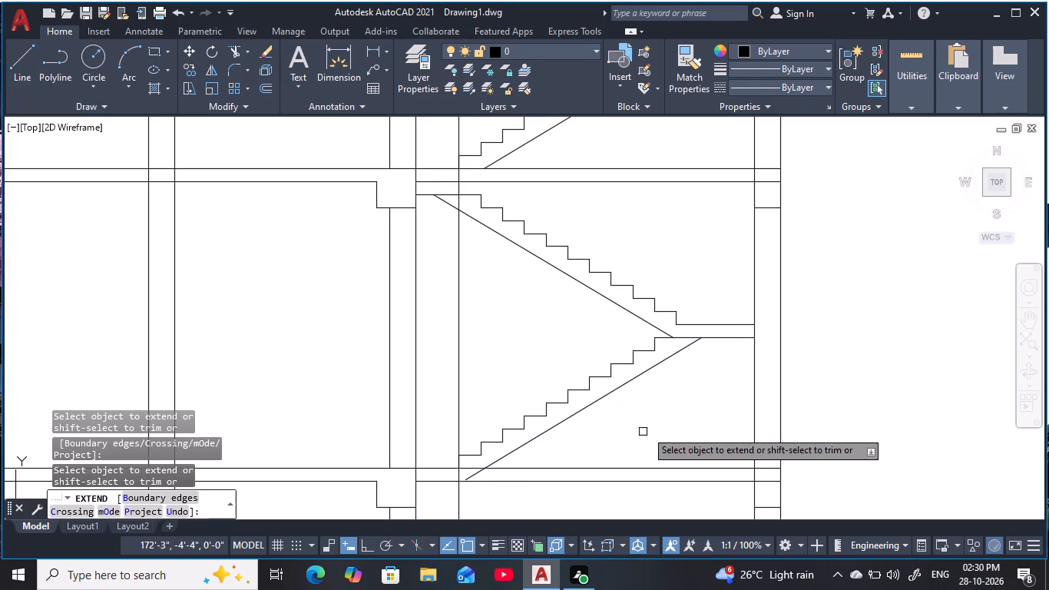
pyautogui.middleClick(668, 423)
pyautogui.press('Escape')
pyautogui.press('Escape')
pyautogui.press('Escape')
pyautogui.moveTo(557, 314); pyautogui.dragTo(574, 369, button='middle')
pyautogui.press('Escape')
pyautogui.press('Escape')
pyautogui.press('Escape')
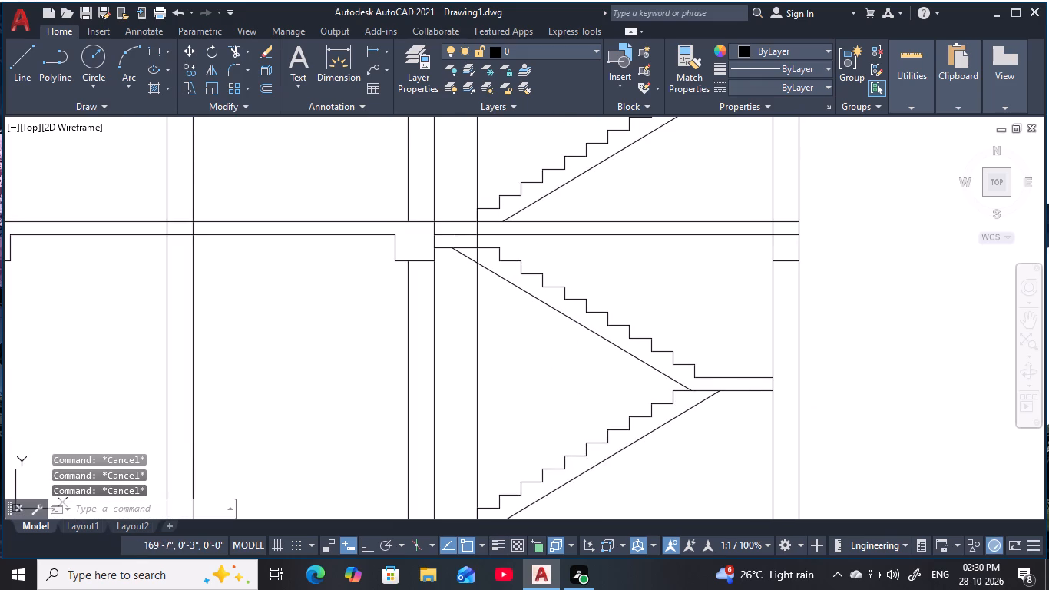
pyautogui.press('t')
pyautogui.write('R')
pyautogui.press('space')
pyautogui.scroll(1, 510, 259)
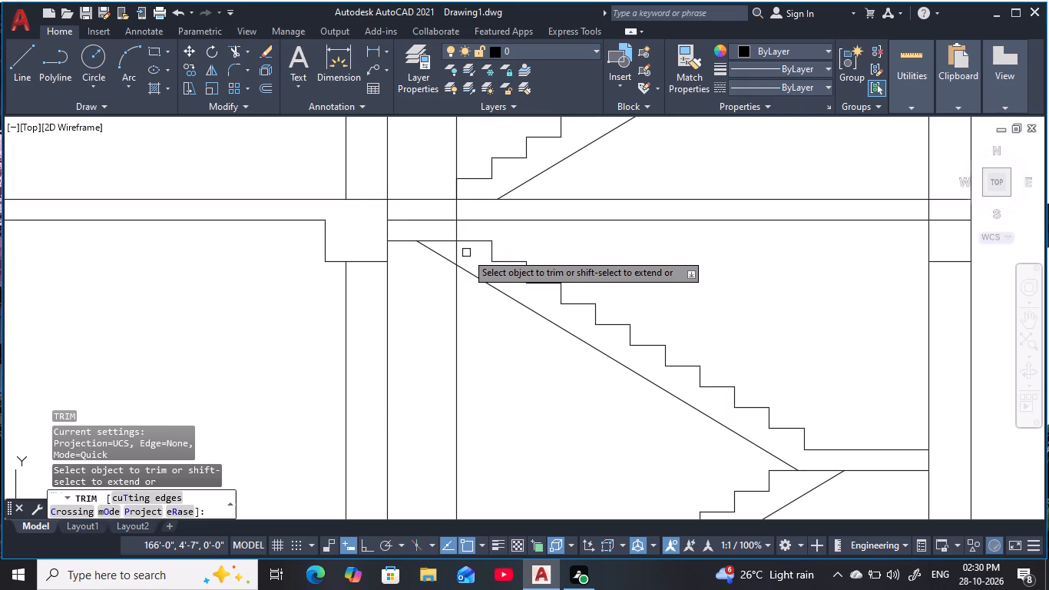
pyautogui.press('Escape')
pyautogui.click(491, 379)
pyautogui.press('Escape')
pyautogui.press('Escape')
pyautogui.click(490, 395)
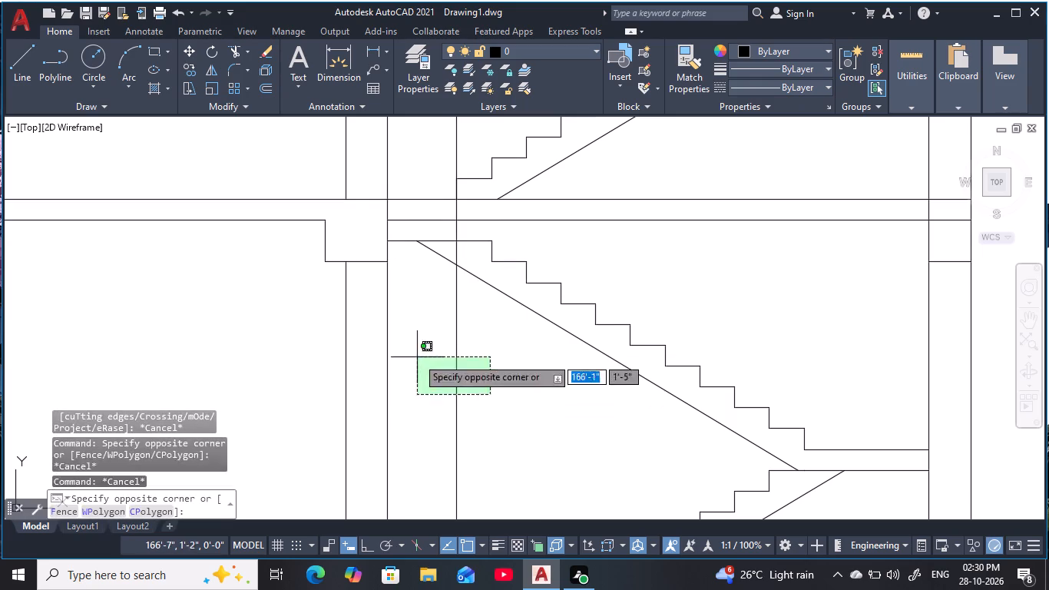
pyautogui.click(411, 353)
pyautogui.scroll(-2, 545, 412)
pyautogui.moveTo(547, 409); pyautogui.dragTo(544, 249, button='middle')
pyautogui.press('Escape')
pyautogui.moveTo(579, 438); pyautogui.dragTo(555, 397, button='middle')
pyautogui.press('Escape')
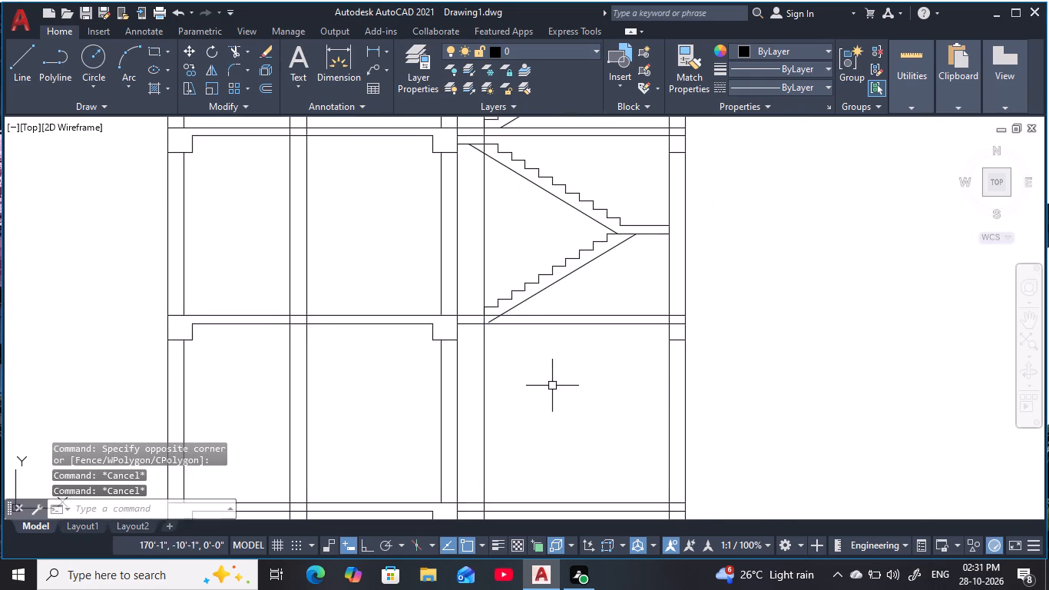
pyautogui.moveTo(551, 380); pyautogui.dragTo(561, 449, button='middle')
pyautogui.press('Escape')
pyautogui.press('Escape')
# Erase the long vertical construction line passing through the start of the lower flights.
pyautogui.click(538, 326)
pyautogui.click(498, 297)
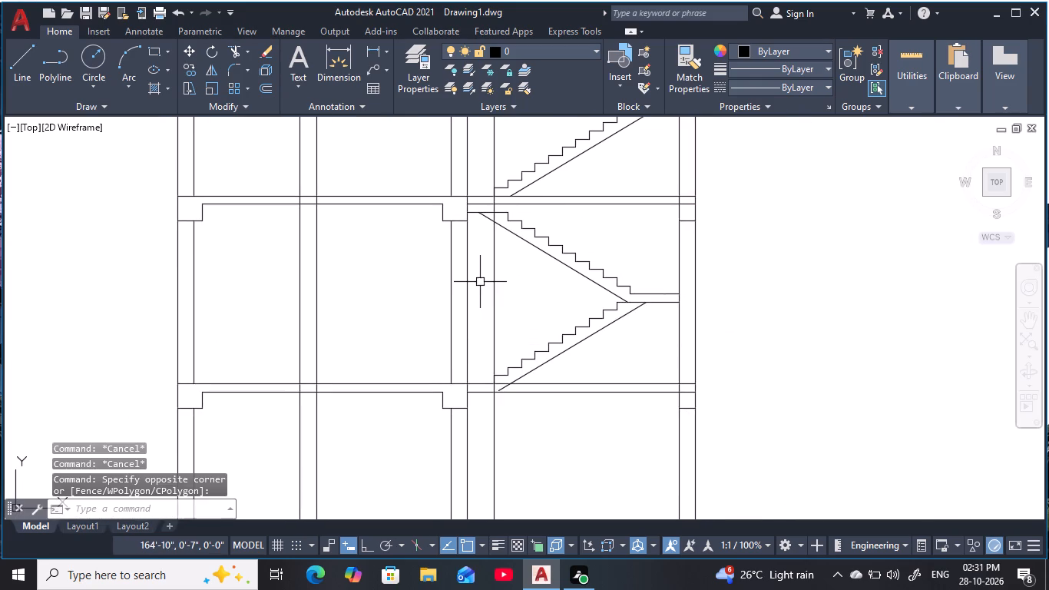
pyautogui.click(480, 282)
pyautogui.click(505, 297)
pyautogui.press('Escape')
pyautogui.click(511, 295)
pyautogui.click(491, 280)
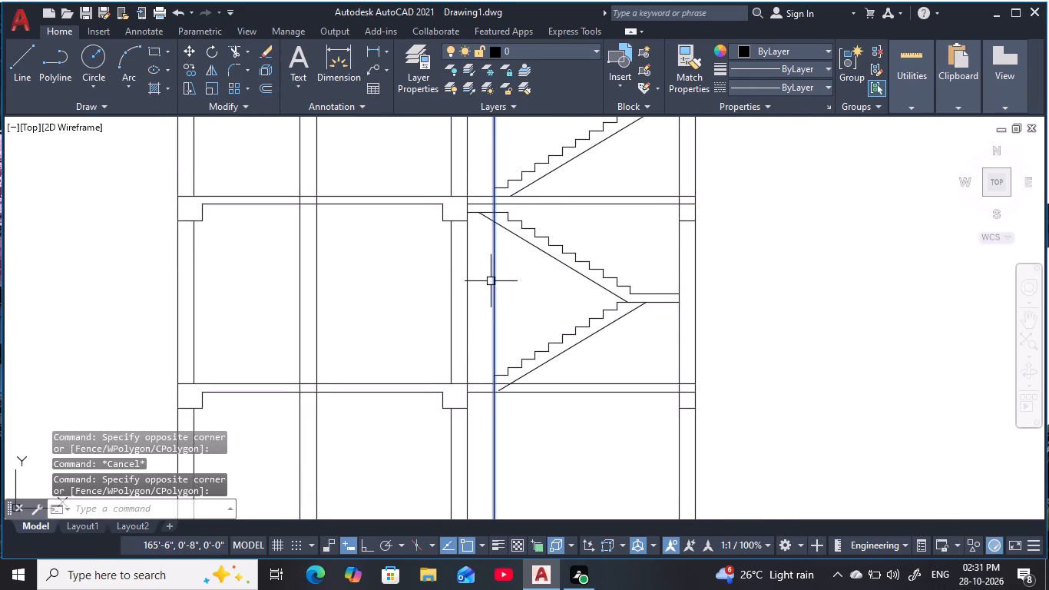
pyautogui.press('e')
pyautogui.press('space')
pyautogui.press('Escape')
pyautogui.press('Escape')
# Trim the lower flight's soffit line where it runs below the floor slab's top line.
pyautogui.moveTo(518, 294); pyautogui.dragTo(501, 283, button='middle')
pyautogui.press('Escape')
pyautogui.scroll(1, 521, 328)
pyautogui.moveTo(521, 328); pyautogui.dragTo(516, 310, button='middle')
pyautogui.press('Escape')
pyautogui.press('Escape')
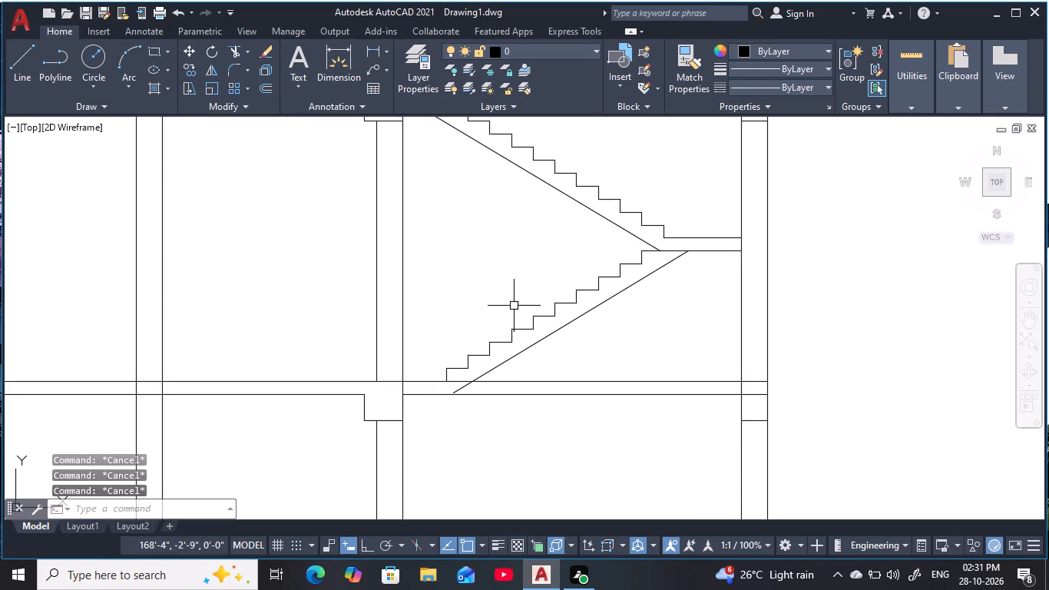
pyautogui.write('TR')
pyautogui.press('space')
pyautogui.scroll(2, 479, 381)
pyautogui.click(442, 396)
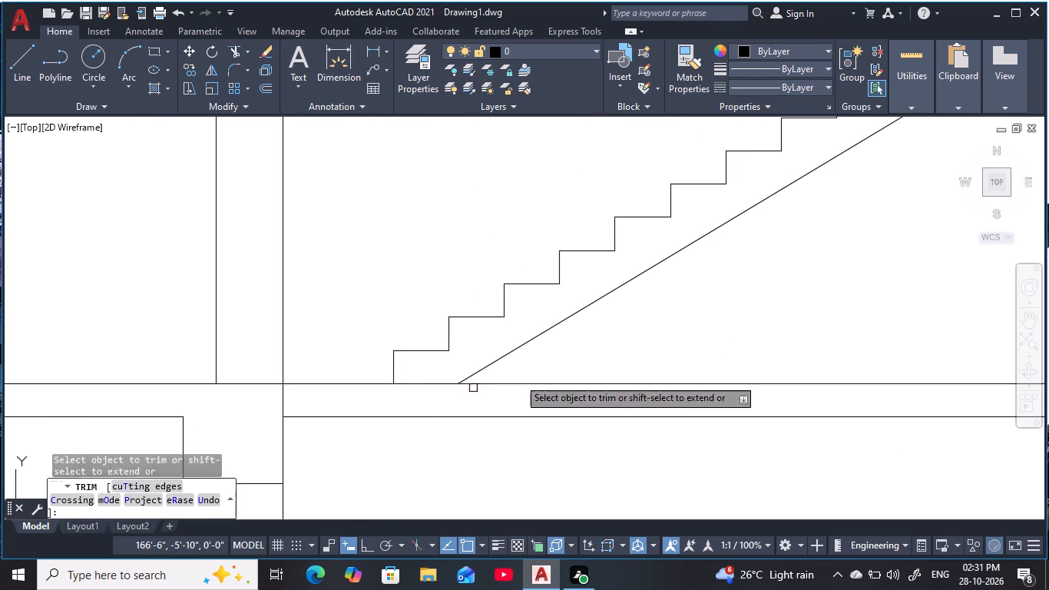
# Compare this storey's flights and landings with the finished staircase on the storey above.
pyautogui.moveTo(745, 315); pyautogui.dragTo(568, 444, button='middle')
pyautogui.scroll(-1, 581, 441)
pyautogui.moveTo(697, 364); pyautogui.dragTo(715, 462, button='middle')
pyautogui.scroll(-1, 481, 324)
pyautogui.moveTo(486, 320); pyautogui.dragTo(596, 429, button='middle')
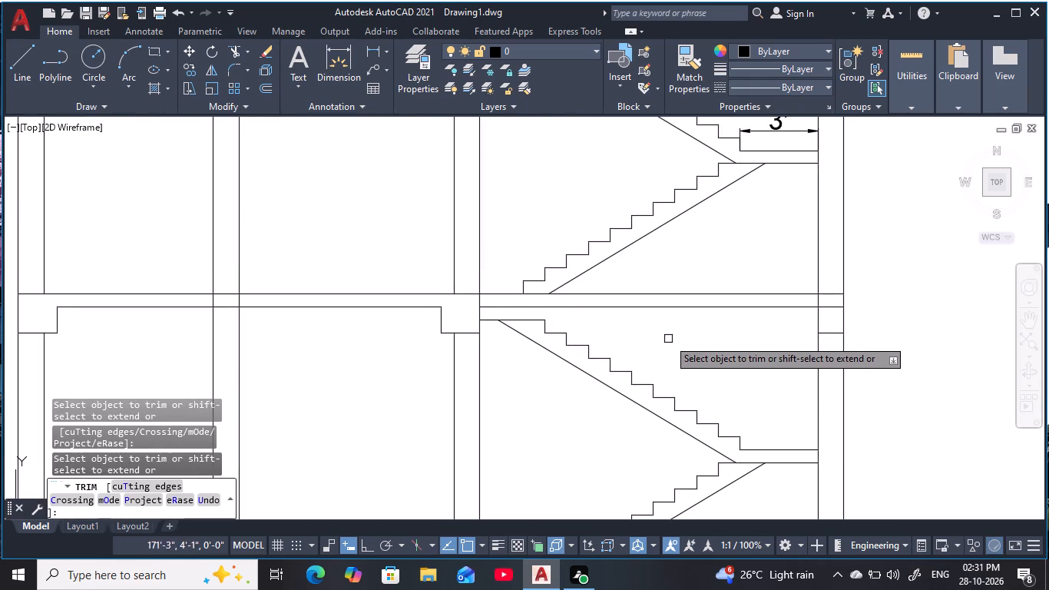
pyautogui.scroll(-1, 670, 339)
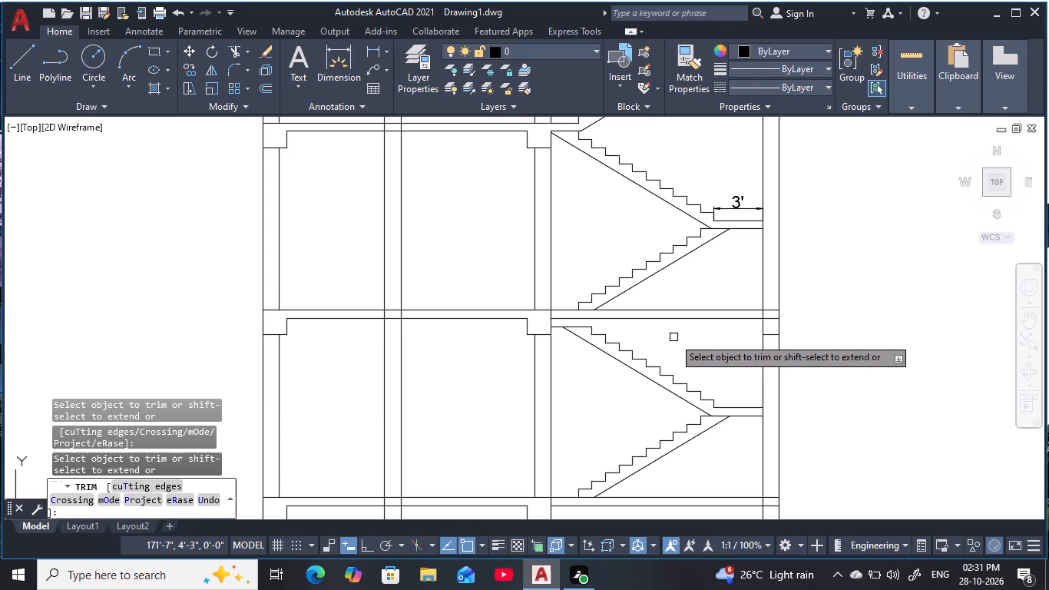
pyautogui.moveTo(674, 341); pyautogui.dragTo(658, 380, button='middle')
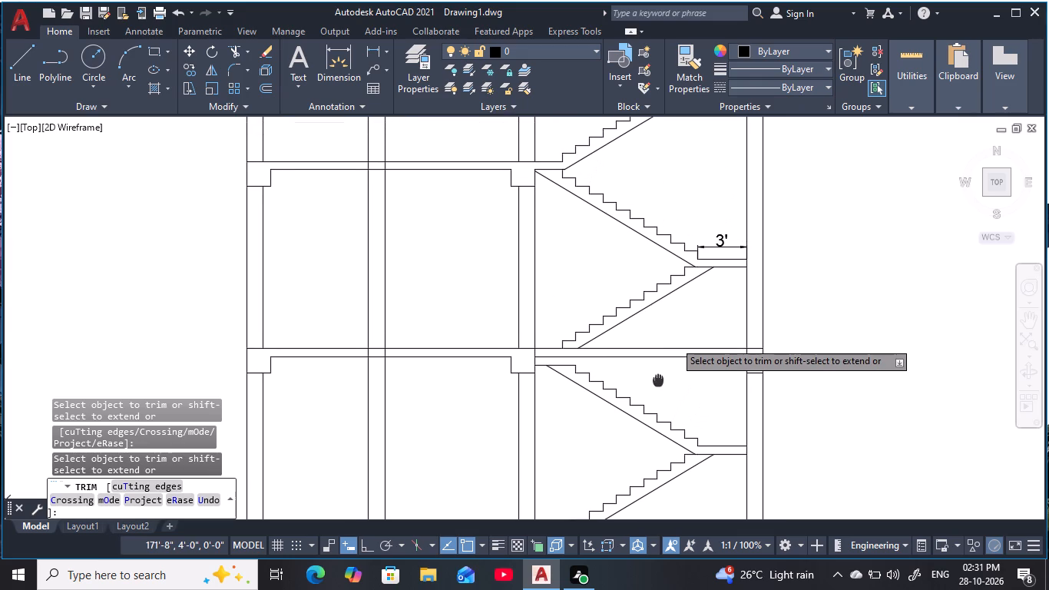
pyautogui.moveTo(658, 380); pyautogui.dragTo(657, 381, button='middle')
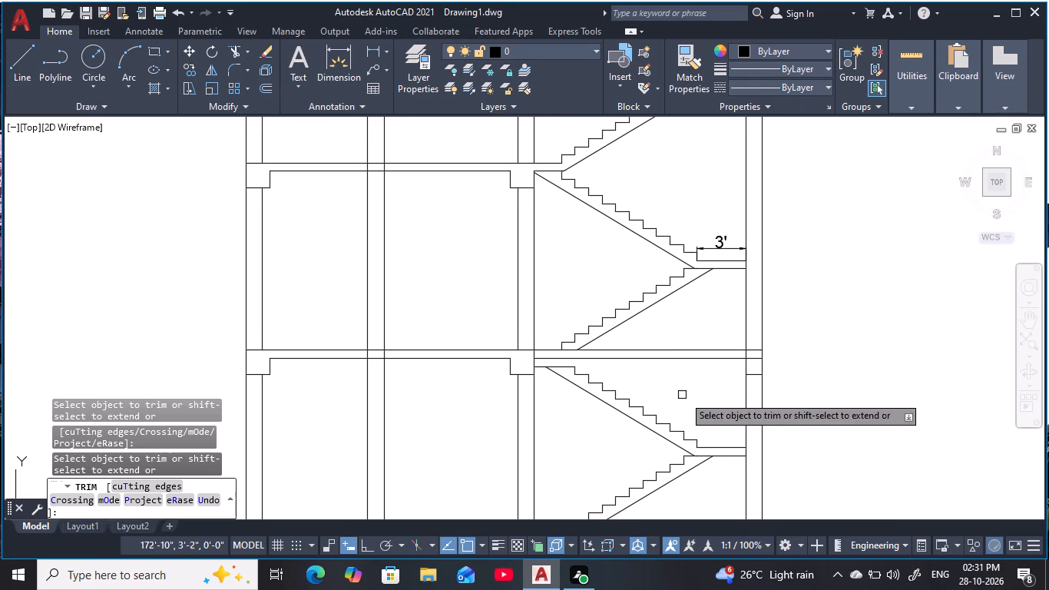
pyautogui.moveTo(695, 397); pyautogui.dragTo(717, 286, button='middle')
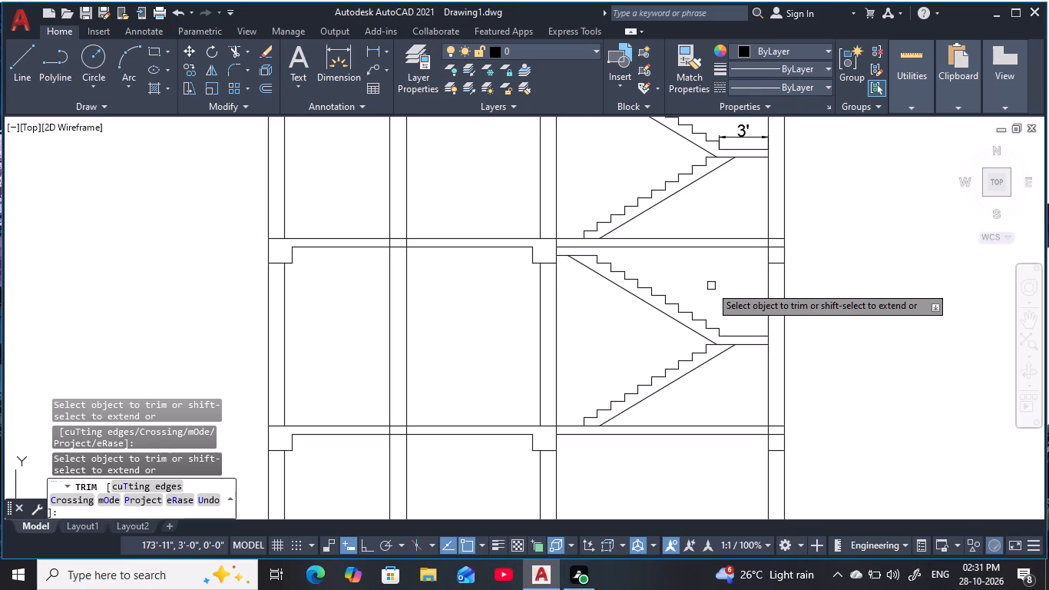
# Extend the upper flight's soffit line at its top end to the column face beside the floor beam.
pyautogui.moveTo(657, 274); pyautogui.dragTo(656, 304, button='middle')
pyautogui.scroll(2, 617, 288)
pyautogui.moveTo(615, 292); pyautogui.dragTo(622, 334, button='middle')
pyautogui.press('Escape')
pyautogui.press('Escape')
pyautogui.press('Escape')
pyautogui.press('Escape')
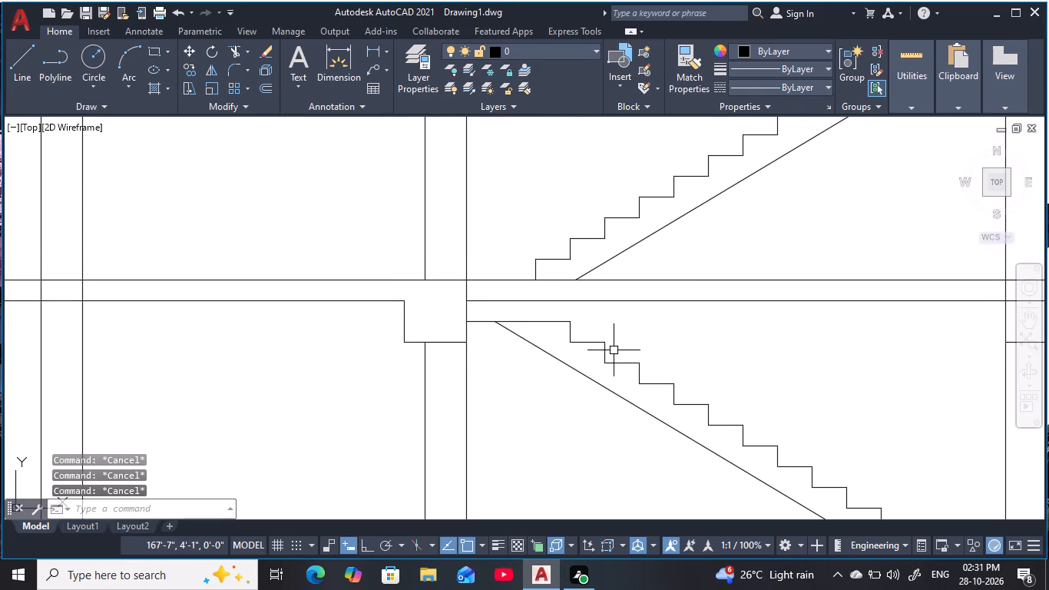
pyautogui.write('EX')
pyautogui.press('space')
pyautogui.click(523, 341)
pyautogui.press('Escape')
pyautogui.press('Escape')
pyautogui.press('Escape')
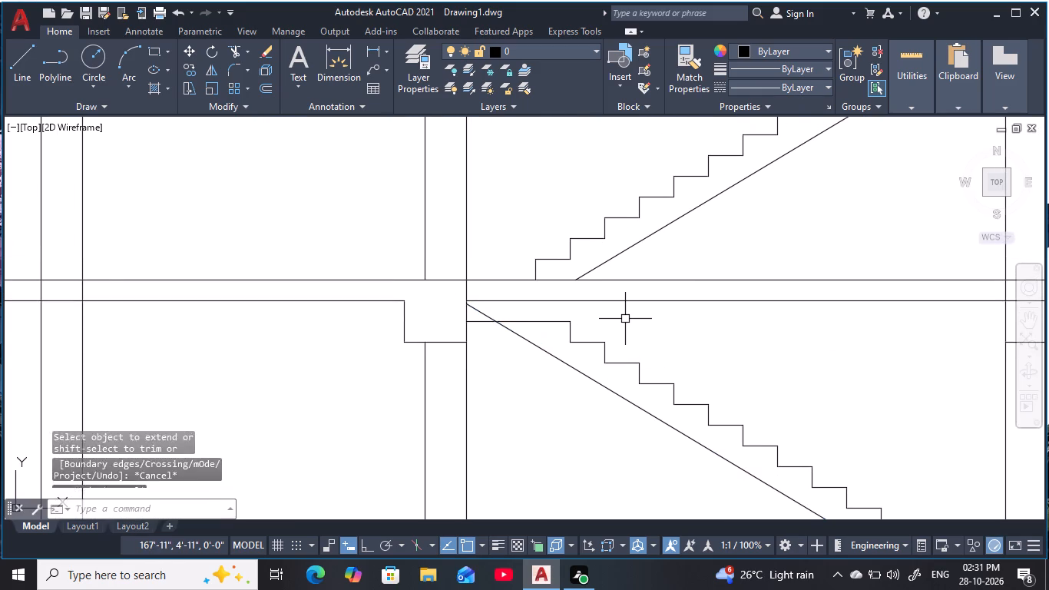
pyautogui.press('Escape')
# Trim away the upper landing line on both sides of the soffit line, back to the flight's last riser.
pyautogui.press('t')
pyautogui.press('r')
pyautogui.press('space')
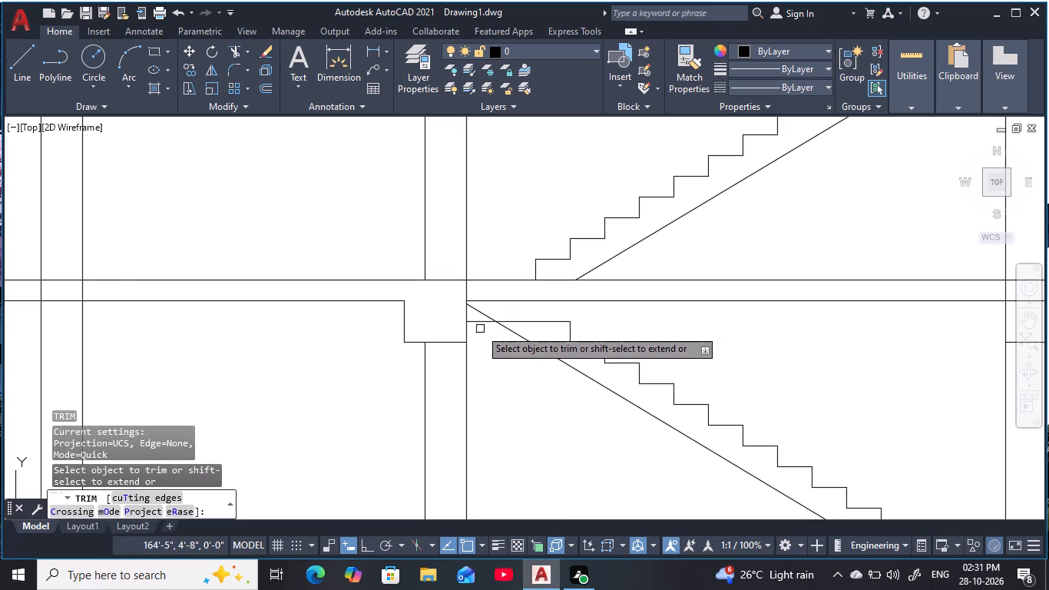
pyautogui.click(474, 323)
pyautogui.moveTo(692, 331); pyautogui.dragTo(616, 353, button='middle')
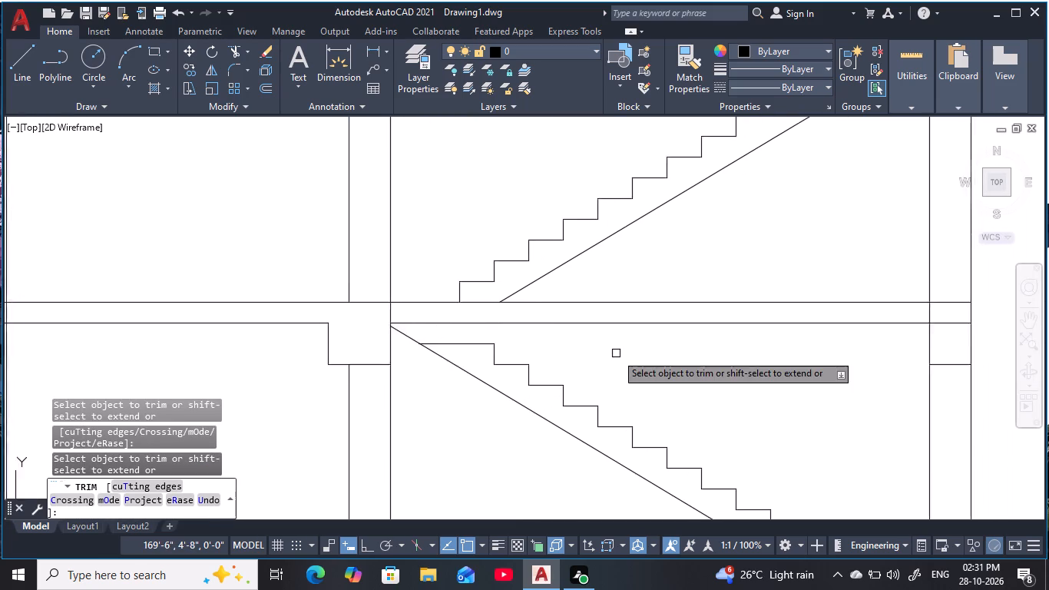
pyautogui.scroll(-2, 616, 353)
pyautogui.moveTo(619, 364); pyautogui.dragTo(620, 384, button='middle')
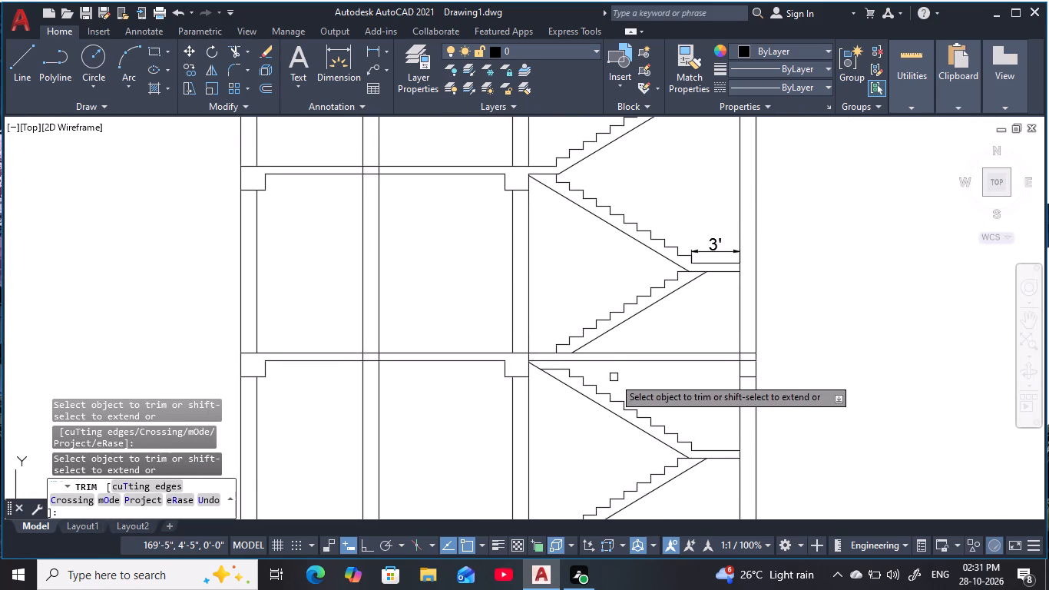
pyautogui.scroll(1, 589, 375)
pyautogui.middleClick(589, 375)
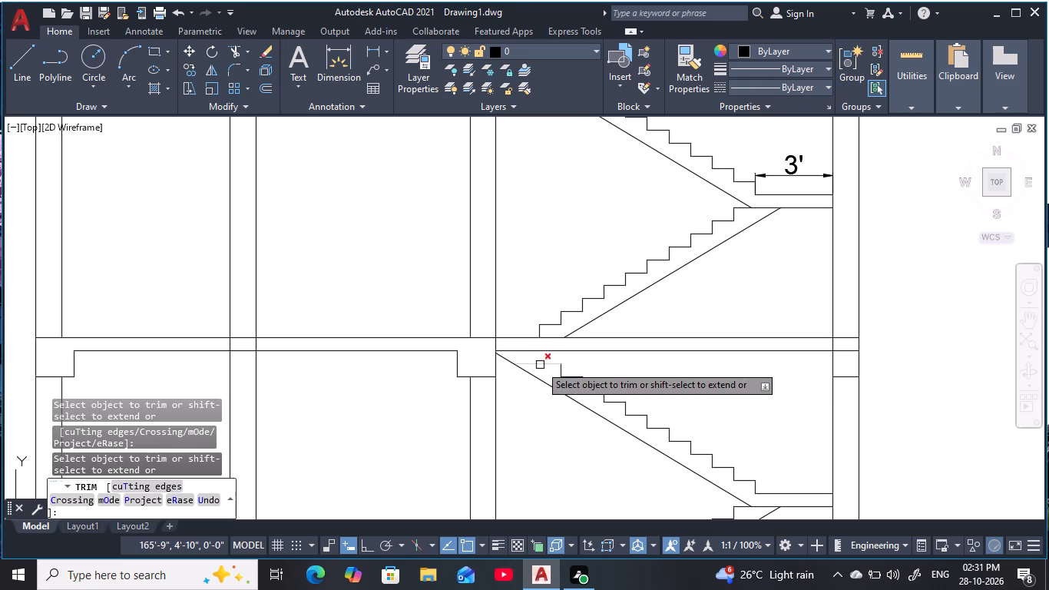
pyautogui.click(541, 365)
pyautogui.press('Escape')
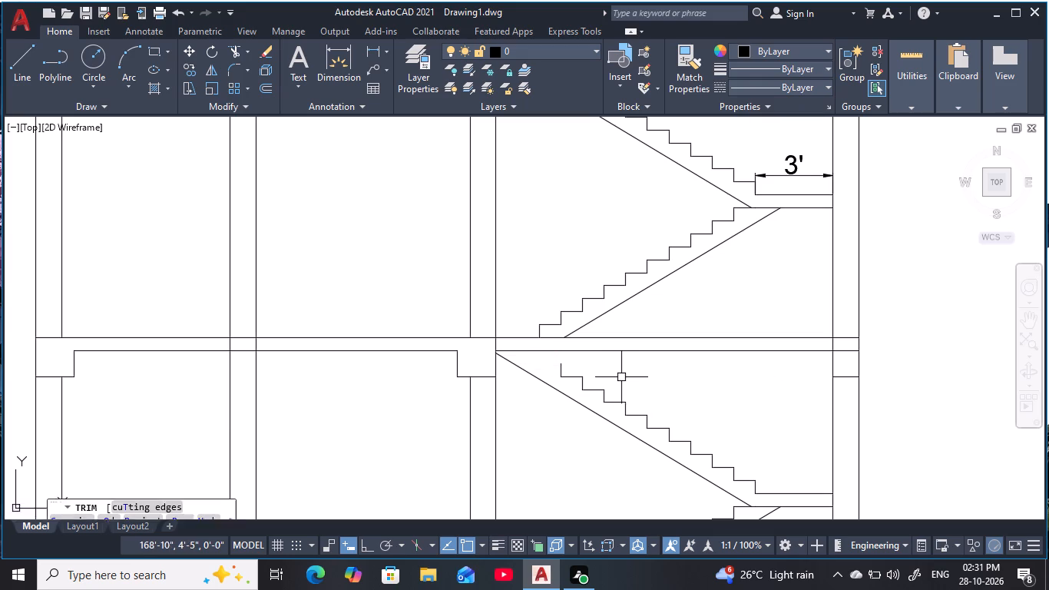
pyautogui.press('Escape')
pyautogui.press('Escape')
pyautogui.press('Escape')
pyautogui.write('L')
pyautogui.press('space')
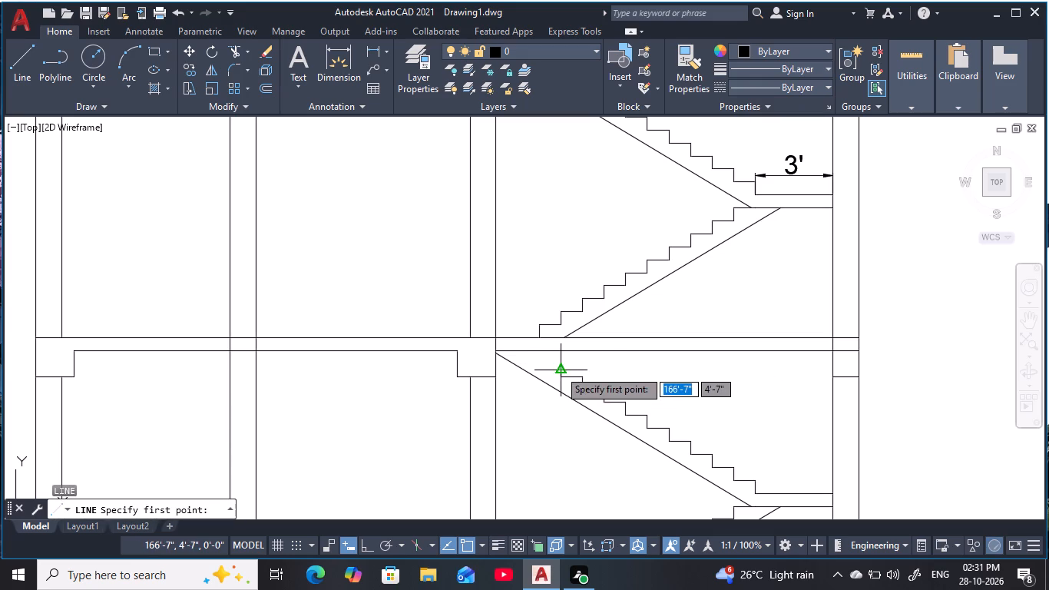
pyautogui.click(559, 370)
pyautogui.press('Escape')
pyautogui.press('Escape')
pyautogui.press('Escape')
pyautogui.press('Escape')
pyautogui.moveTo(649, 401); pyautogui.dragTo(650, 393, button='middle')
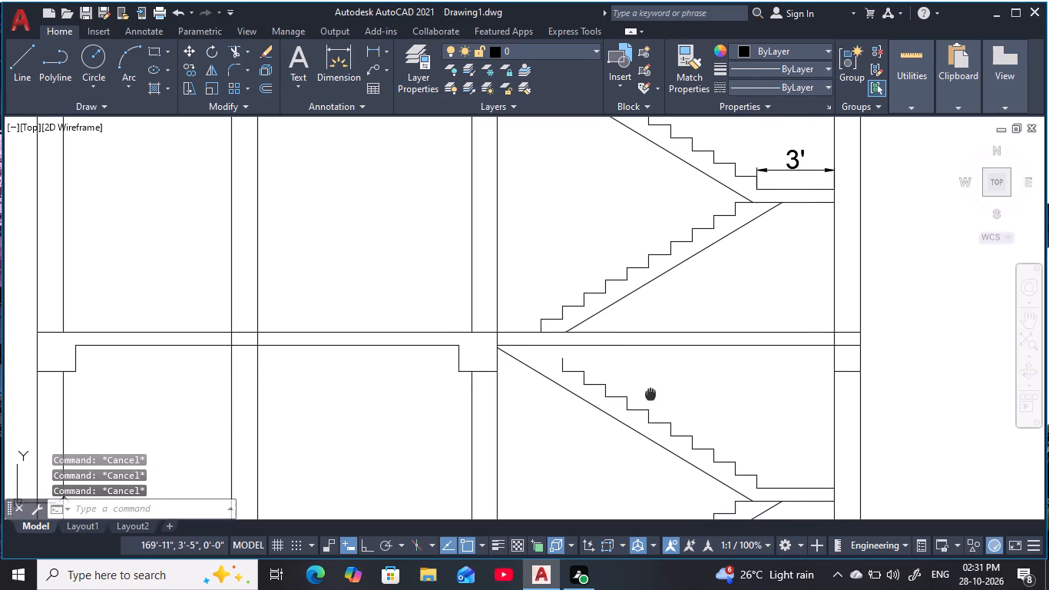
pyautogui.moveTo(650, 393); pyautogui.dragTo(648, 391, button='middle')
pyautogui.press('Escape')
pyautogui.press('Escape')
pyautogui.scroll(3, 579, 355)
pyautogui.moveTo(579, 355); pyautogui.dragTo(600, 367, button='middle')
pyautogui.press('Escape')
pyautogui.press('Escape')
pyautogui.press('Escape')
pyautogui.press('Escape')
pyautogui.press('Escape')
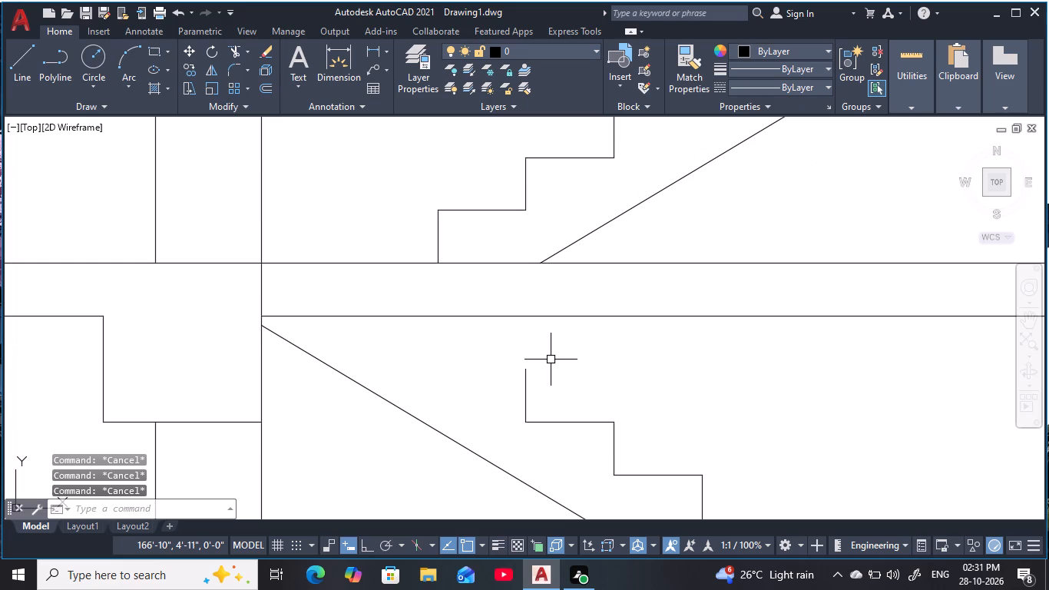
# Extend the first riser of the flight above the floor slab down through the slab to the upper flight's soffit line.
pyautogui.write('EX')
pyautogui.press('space')
pyautogui.click(435, 242)
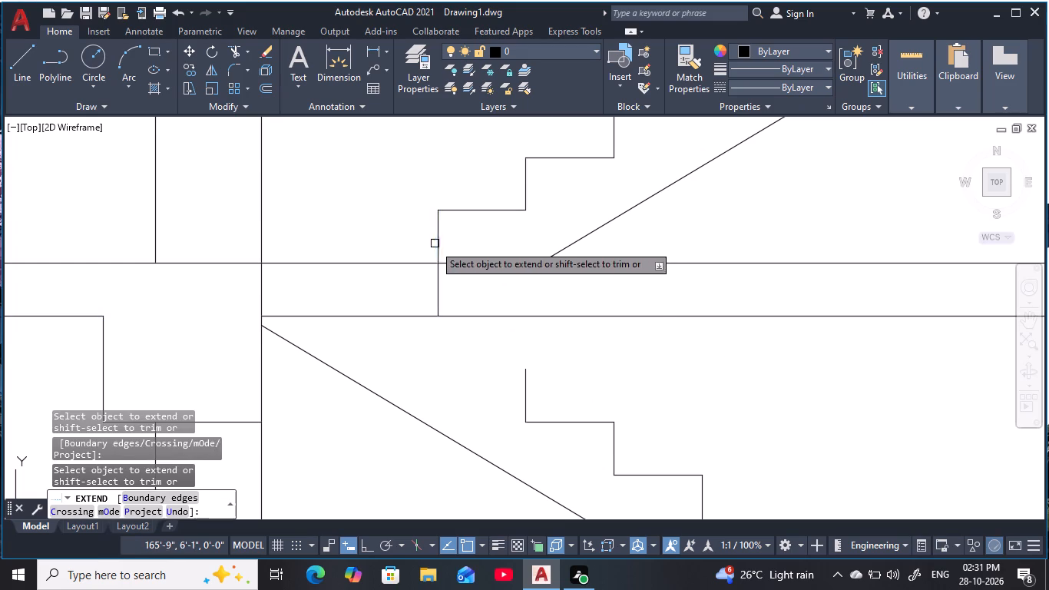
pyautogui.click(437, 287)
pyautogui.press('Escape')
pyautogui.press('Escape')
pyautogui.press('Escape')
pyautogui.press('Escape')
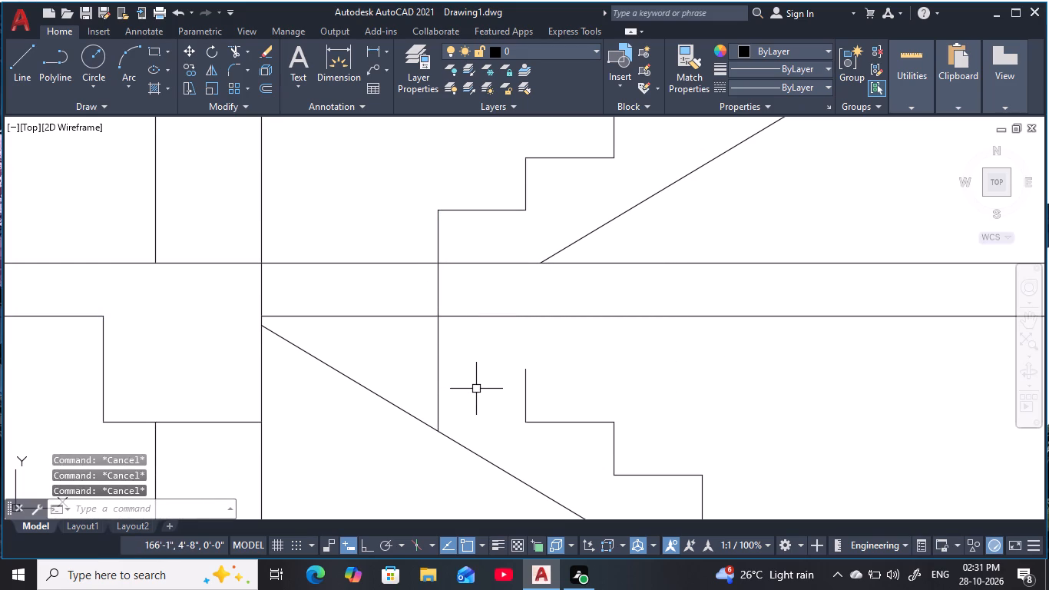
# Draw a horizontal tread line from the top of the upper flight's last riser to the extended riser line, with ortho on.
pyautogui.write('L')
pyautogui.press('space')
pyautogui.click(524, 372)
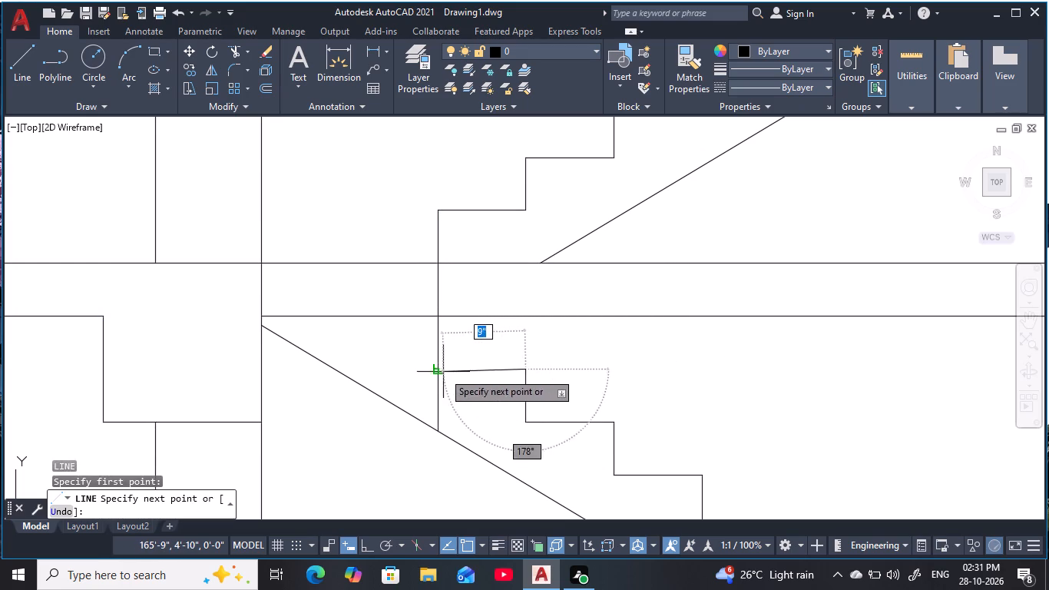
pyautogui.press('F8')
pyautogui.click(435, 372)
pyautogui.press('Escape')
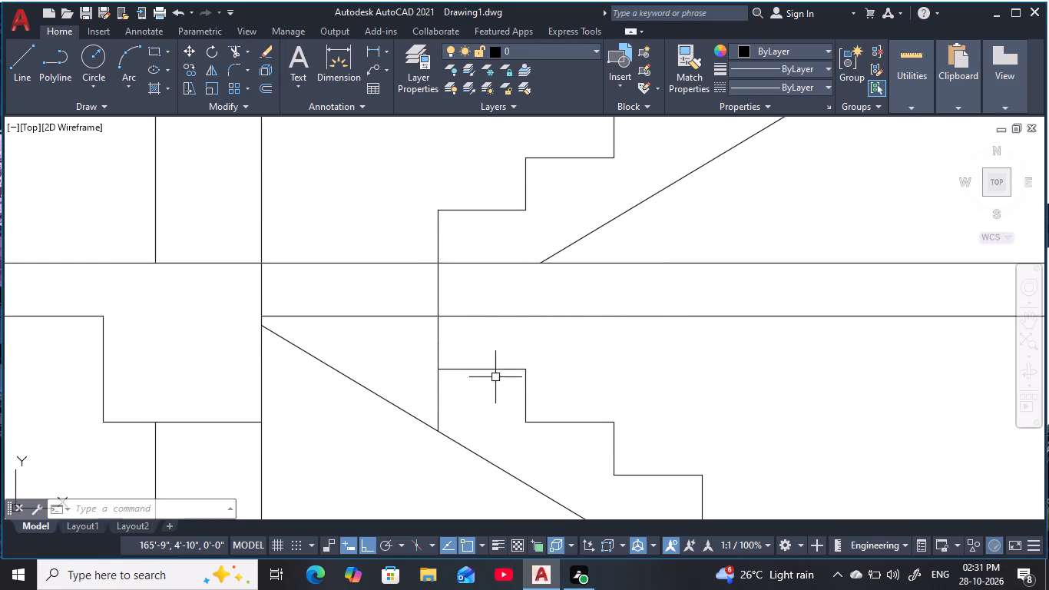
pyautogui.press('Escape')
pyautogui.press('Escape')
pyautogui.press('Escape')
# Trim away the extended riser line between the floor slab's top line and the upper flight's soffit line.
pyautogui.write('TR')
pyautogui.press('space')
pyautogui.moveTo(465, 398); pyautogui.dragTo(436, 393)
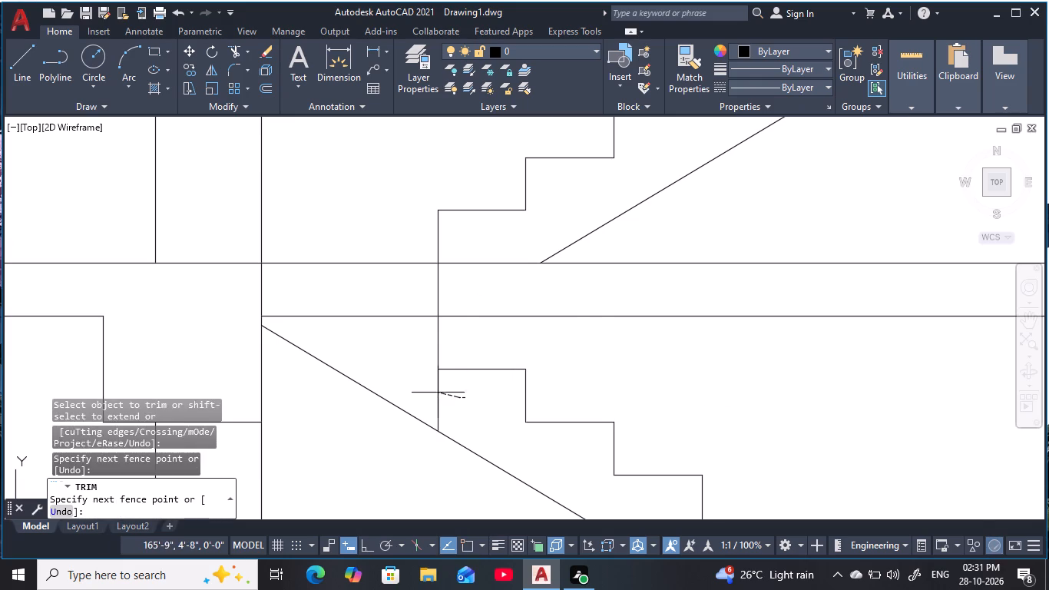
pyautogui.moveTo(436, 393); pyautogui.dragTo(424, 386)
pyautogui.moveTo(465, 340); pyautogui.dragTo(417, 343)
pyautogui.moveTo(467, 297); pyautogui.dragTo(417, 293)
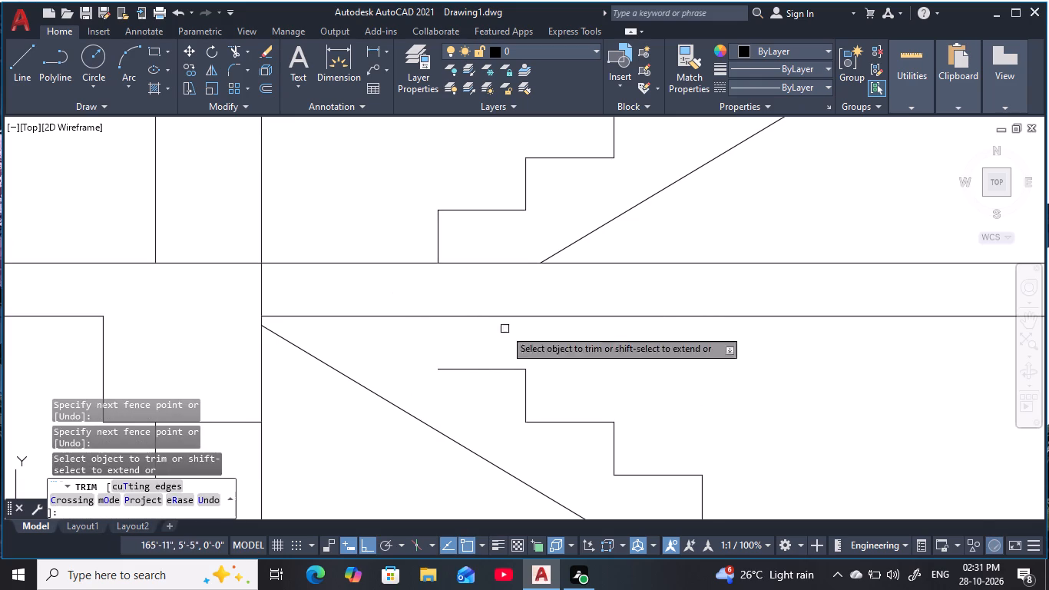
# Extend the first riser of the flight above the floor slab down through the slab to the lower flight's top tread.
pyautogui.press('Escape')
pyautogui.press('Escape')
pyautogui.press('Escape')
pyautogui.press('Escape')
pyautogui.press('e')
pyautogui.write('X')
pyautogui.press('space')
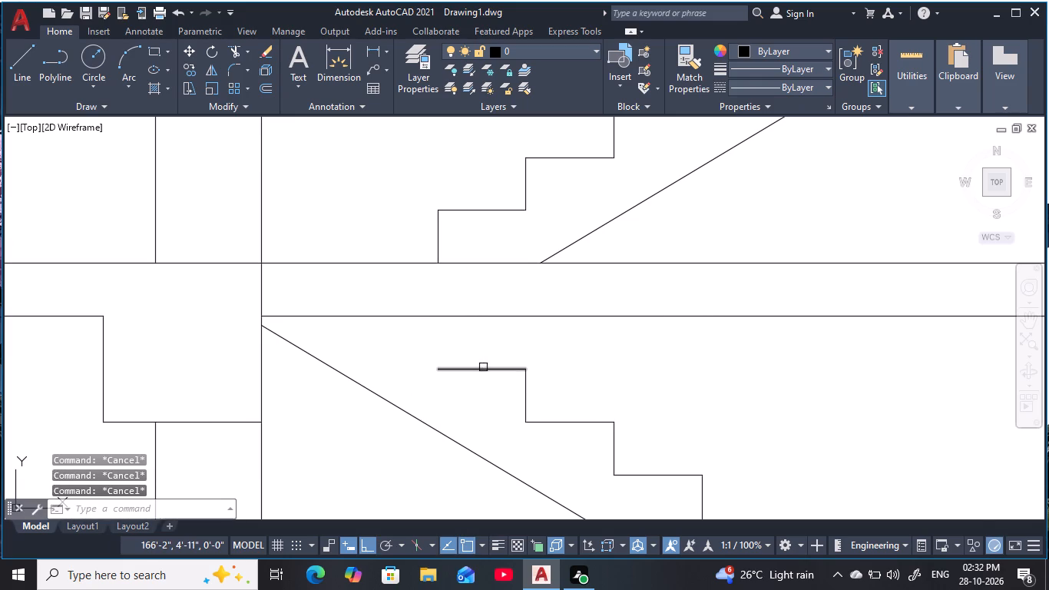
pyautogui.click(438, 248)
pyautogui.click(441, 297)
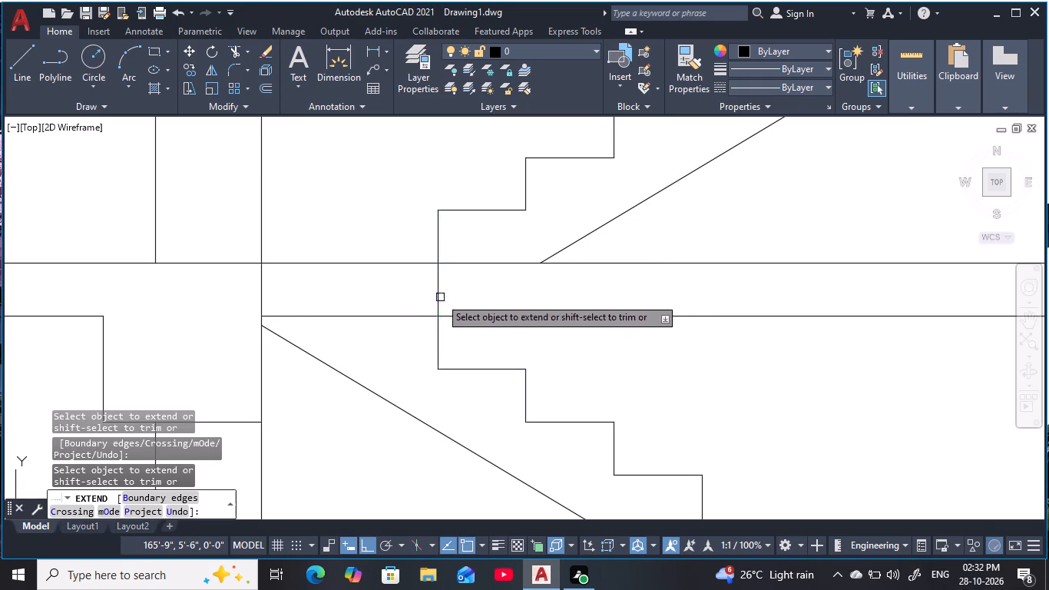
# Trim away the extended riser line between the floor slab's top and bottom lines.
pyautogui.press('Escape')
pyautogui.press('Escape')
pyautogui.press('Escape')
pyautogui.press('Escape')
pyautogui.press('Escape')
pyautogui.write('TR')
pyautogui.press('space')
pyautogui.moveTo(462, 302); pyautogui.dragTo(449, 299)
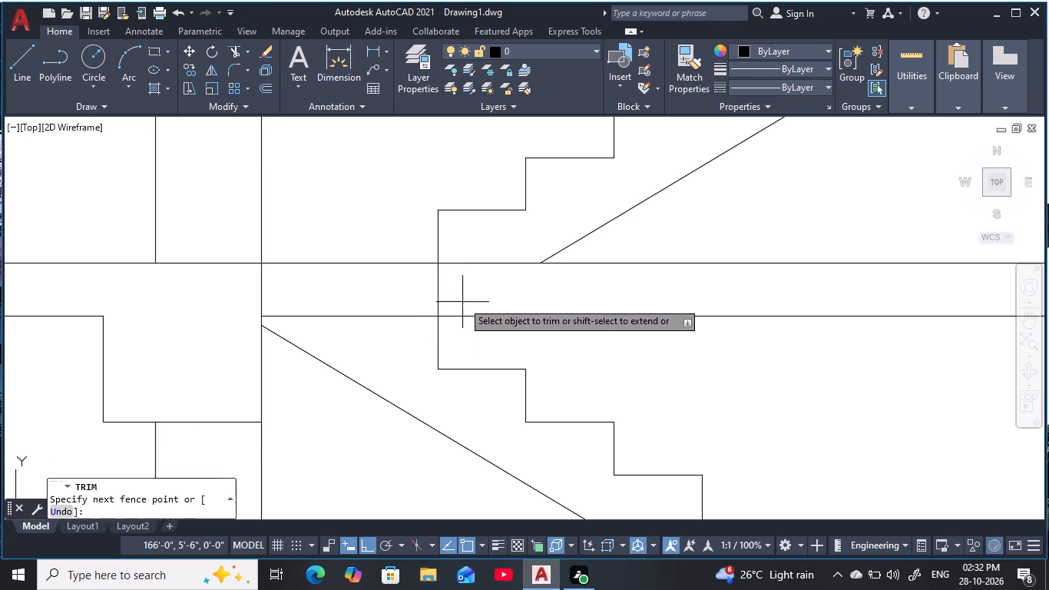
pyautogui.moveTo(449, 299); pyautogui.dragTo(411, 297)
pyautogui.scroll(-2, 539, 356)
pyautogui.moveTo(544, 356); pyautogui.dragTo(486, 310, button='middle')
pyautogui.scroll(-1, 611, 336)
pyautogui.moveTo(611, 336); pyautogui.dragTo(469, 293, button='middle')
pyautogui.scroll(-1, 469, 293)
pyautogui.scroll(1, 541, 341)
pyautogui.moveTo(548, 342); pyautogui.dragTo(627, 385, button='middle')
pyautogui.scroll(2, 620, 409)
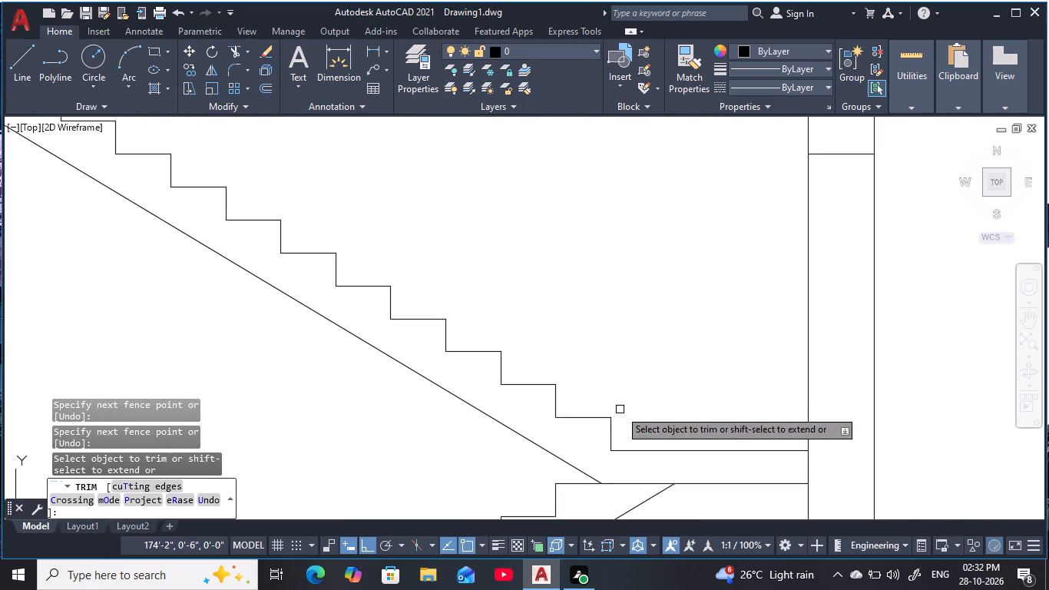
pyautogui.press('Escape')
pyautogui.press('Escape')
pyautogui.press('Escape')
# Examine the cleaned-up flights of this storey and the remaining storeys in the whole building section.
pyautogui.moveTo(578, 366); pyautogui.dragTo(663, 419, button='middle')
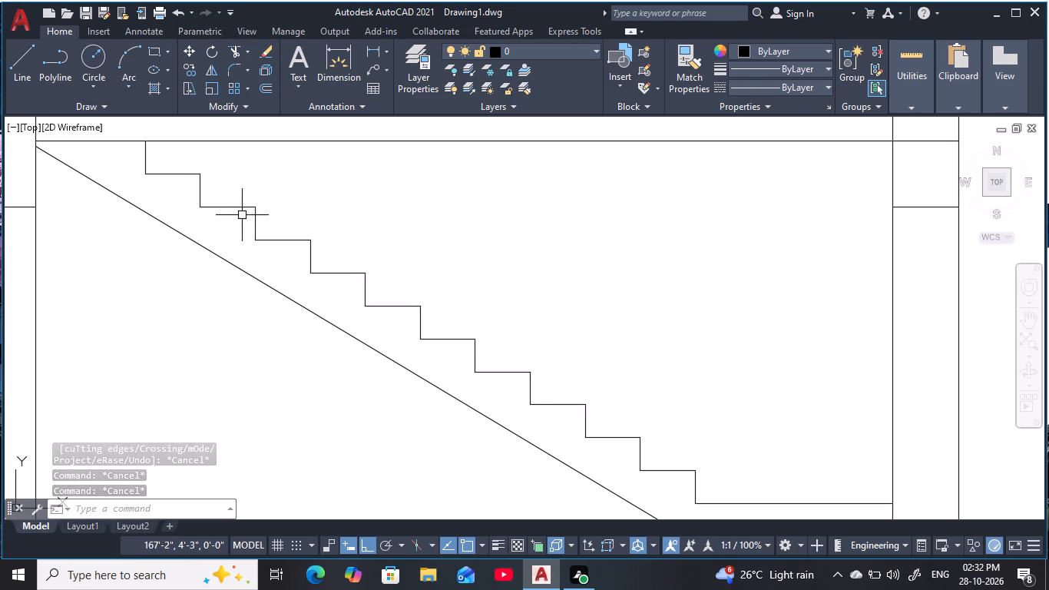
pyautogui.scroll(-4, 319, 230)
pyautogui.moveTo(329, 230); pyautogui.dragTo(375, 246, button='middle')
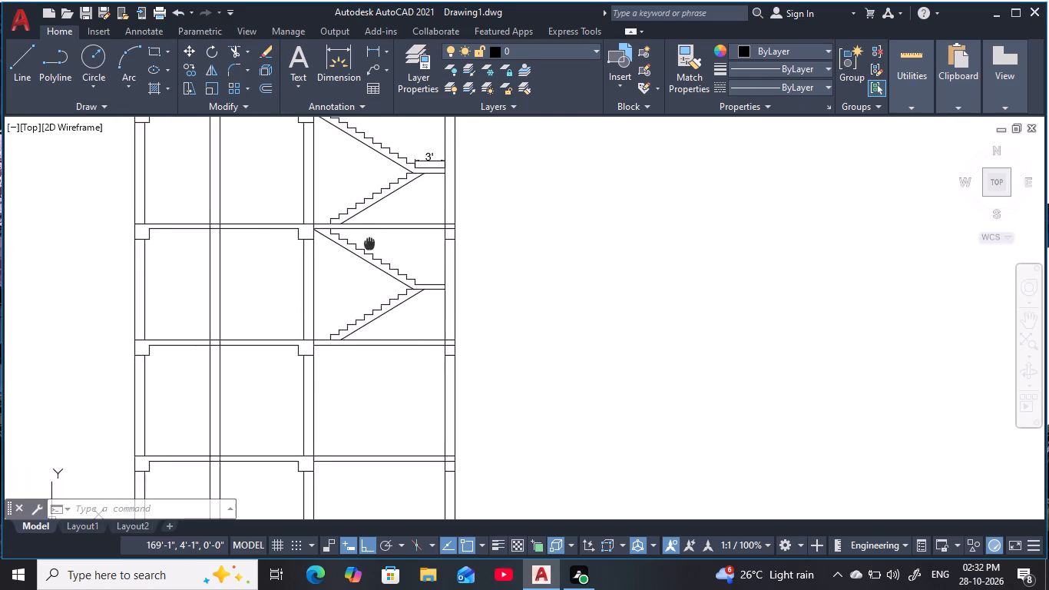
pyautogui.scroll(1, 402, 270)
pyautogui.press('Escape')
pyautogui.press('Escape')
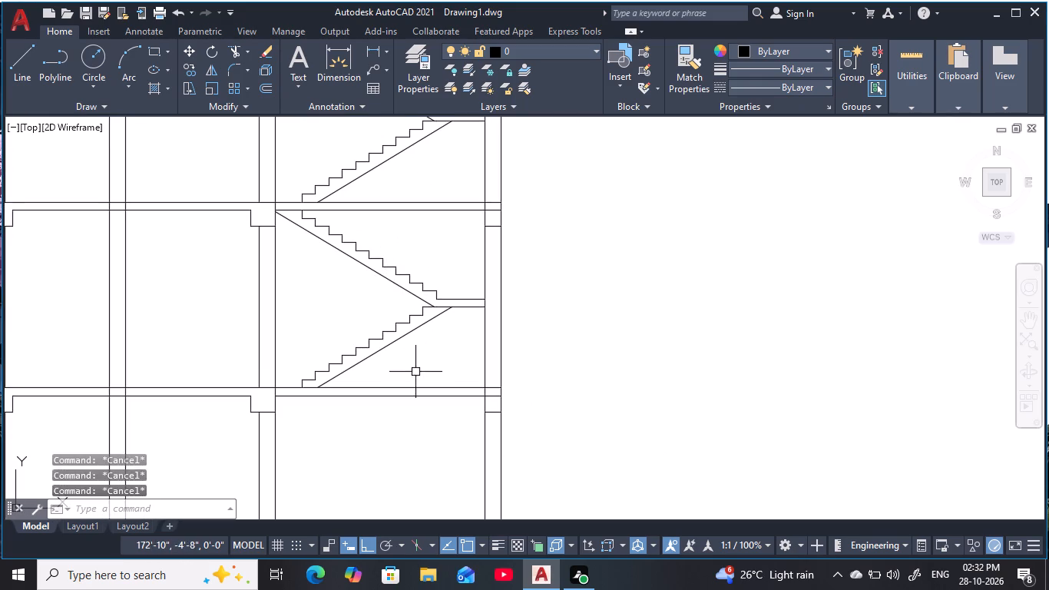
pyautogui.press('Escape')
pyautogui.moveTo(419, 364); pyautogui.dragTo(432, 296, button='middle')
pyautogui.press('Escape')
pyautogui.press('Escape')
pyautogui.moveTo(436, 311); pyautogui.dragTo(435, 329, button='middle')
pyautogui.press('Escape')
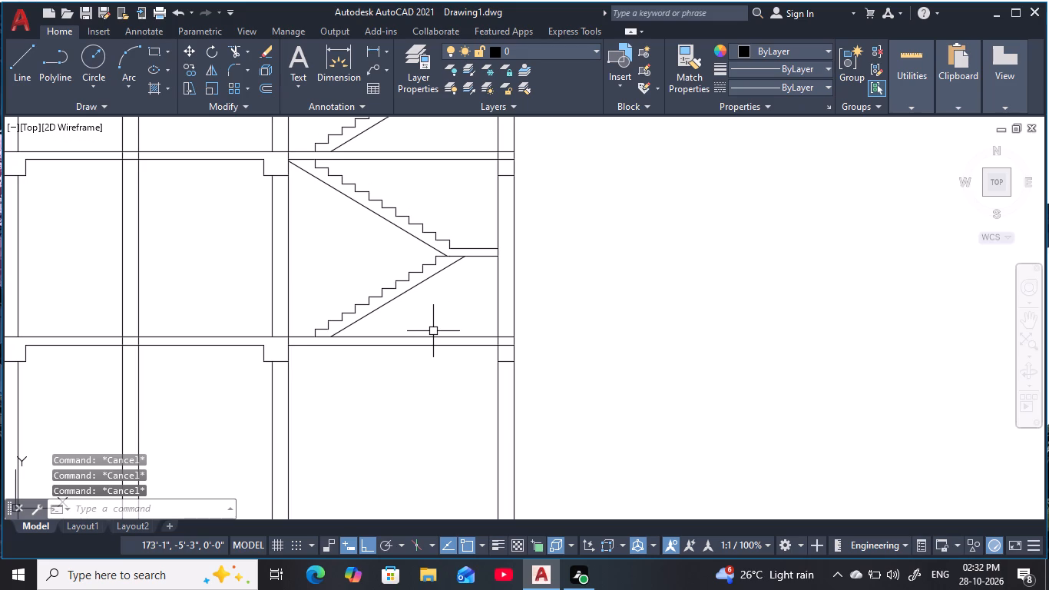
pyautogui.scroll(-3, 412, 325)
pyautogui.moveTo(410, 333); pyautogui.dragTo(411, 379, button='middle')
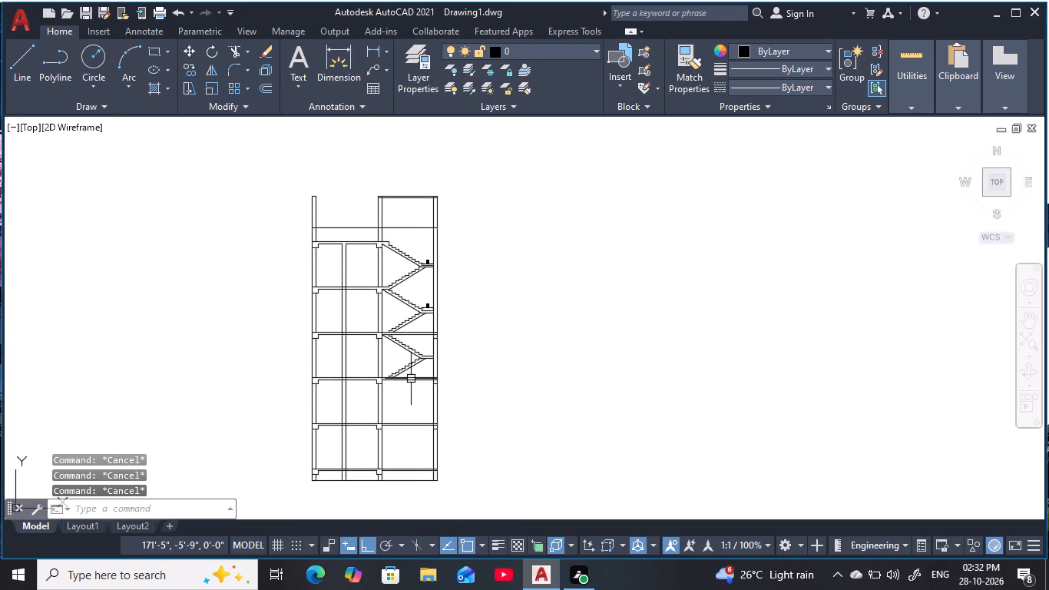
# Draw a vertical construction line through the first riser below the slab edge at the top flight.
pyautogui.scroll(1, 411, 379)
pyautogui.moveTo(411, 379); pyautogui.dragTo(479, 296, button='middle')
pyautogui.press('Escape')
pyautogui.press('Escape')
pyautogui.press('Escape')
pyautogui.press('Escape')
pyautogui.moveTo(470, 345); pyautogui.dragTo(461, 359, button='middle')
pyautogui.press('Escape')
pyautogui.press('Escape')
pyautogui.press('Escape')
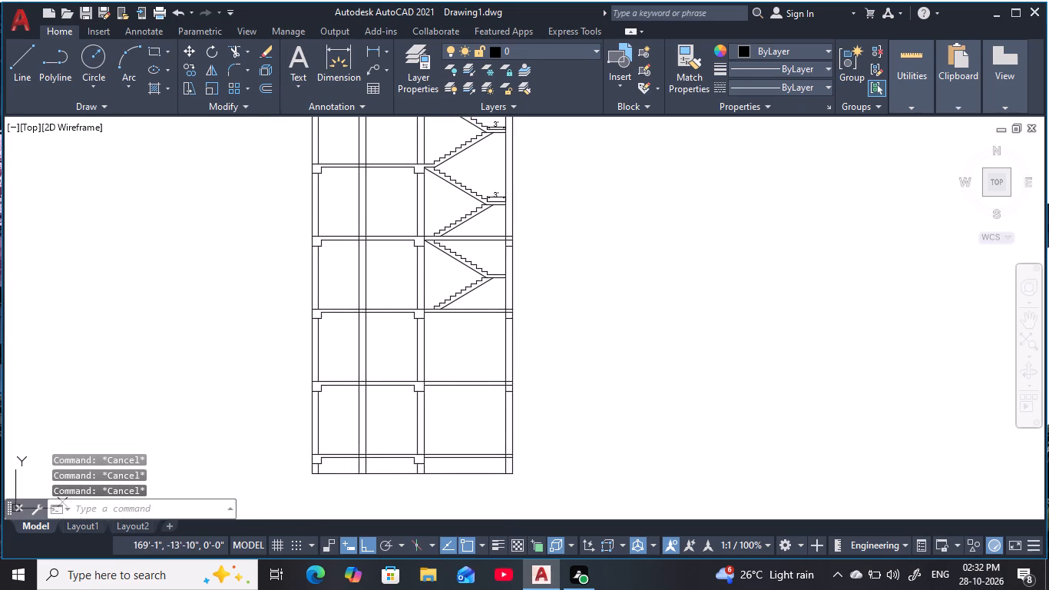
pyautogui.scroll(1, 454, 361)
pyautogui.press('Escape')
pyautogui.moveTo(453, 362); pyautogui.dragTo(429, 370, button='middle')
pyautogui.press('Escape')
pyautogui.press('Escape')
pyautogui.press('Escape')
pyautogui.press('Escape')
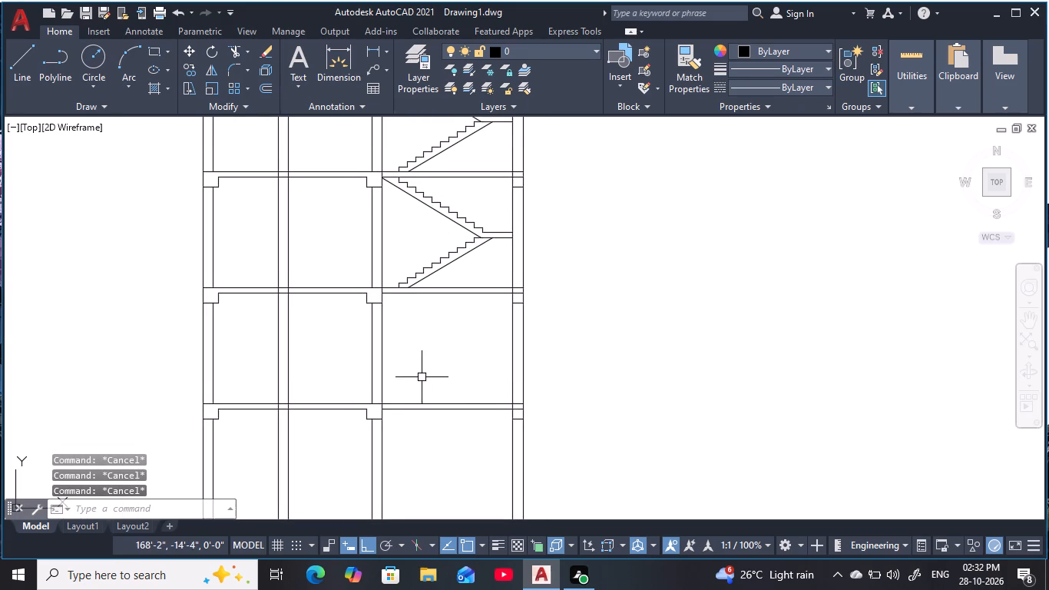
pyautogui.write('XL')
pyautogui.press('space')
pyautogui.write('V')
pyautogui.press('space')
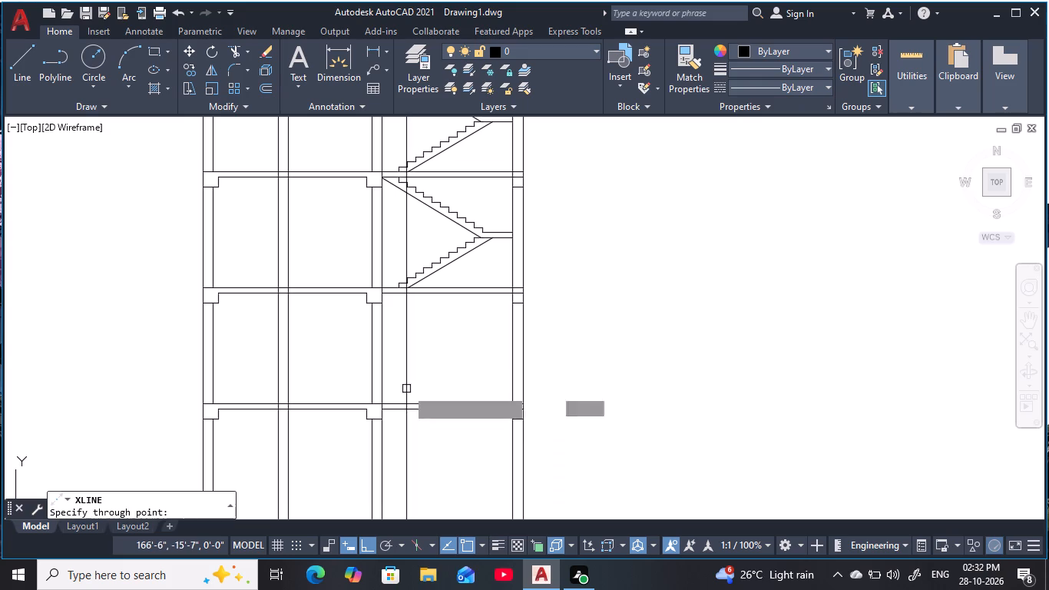
pyautogui.moveTo(402, 356); pyautogui.dragTo(349, 589, button='middle')
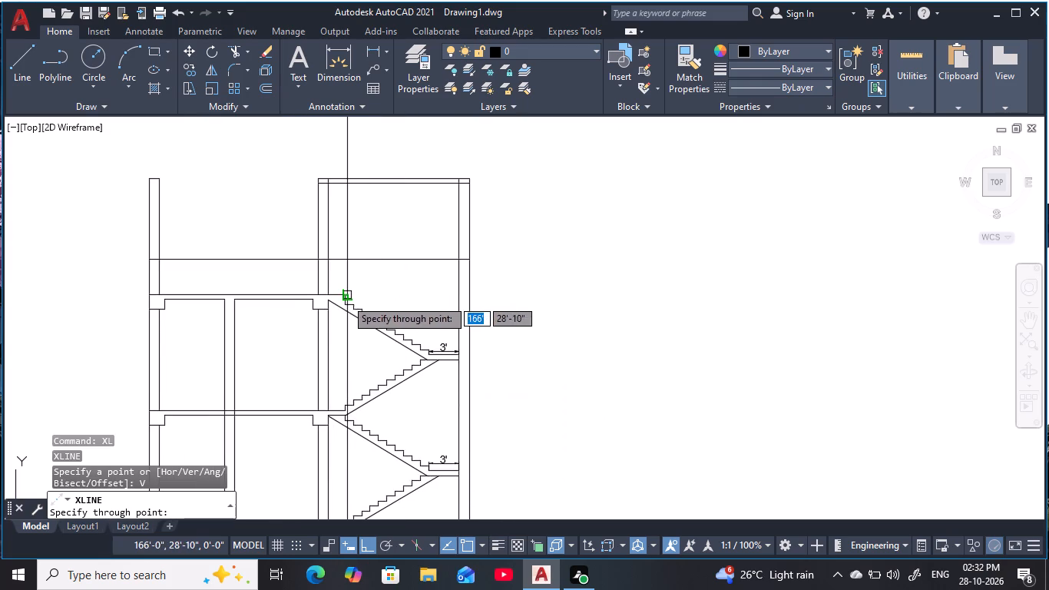
pyautogui.scroll(3, 342, 307)
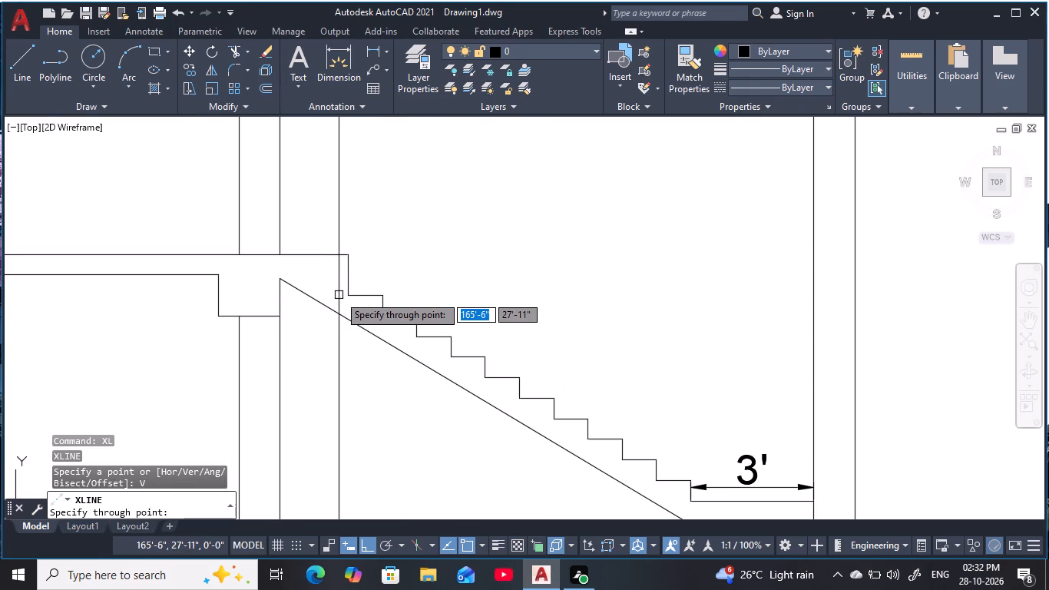
pyautogui.click(350, 295)
pyautogui.press('Escape')
pyautogui.press('Escape')
# Draw the next storey's first step, 6-inch riser and 10-inch tread, from where the construction line meets the lower floor slab's top line.
pyautogui.scroll(-2, 514, 497)
pyautogui.moveTo(514, 498); pyautogui.dragTo(528, 356, button='middle')
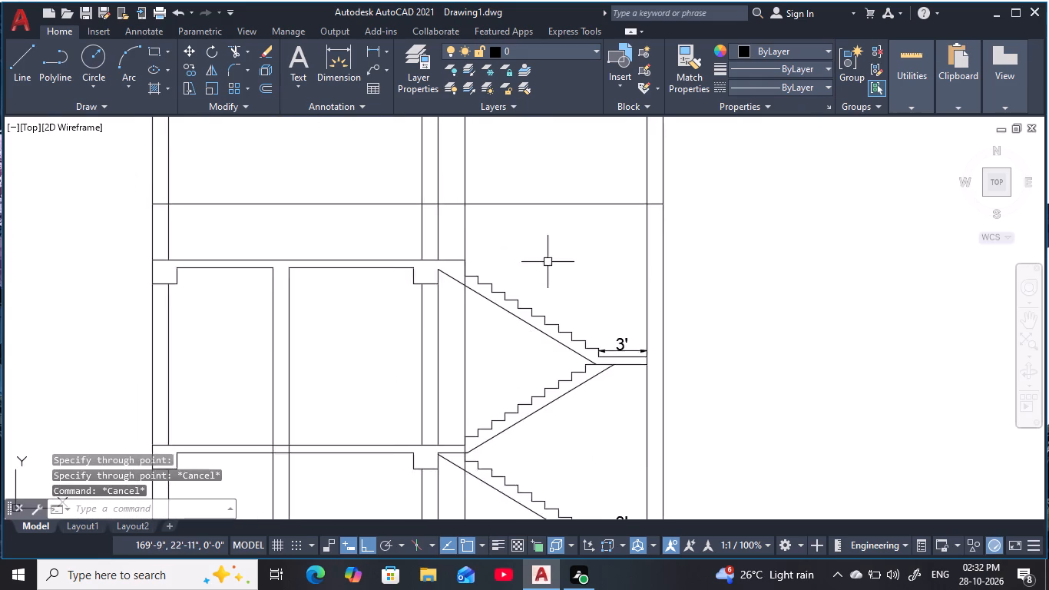
pyautogui.press('Escape')
pyautogui.scroll(-3, 551, 301)
pyautogui.moveTo(564, 416); pyautogui.dragTo(552, 267, button='middle')
pyautogui.press('Escape')
pyautogui.press('Escape')
pyautogui.scroll(3, 555, 376)
pyautogui.press('Escape')
pyautogui.press('Escape')
pyautogui.moveTo(512, 365); pyautogui.dragTo(597, 396, button='middle')
pyautogui.press('Escape')
pyautogui.press('Escape')
pyautogui.press('Escape')
pyautogui.moveTo(515, 380); pyautogui.dragTo(518, 393, button='middle')
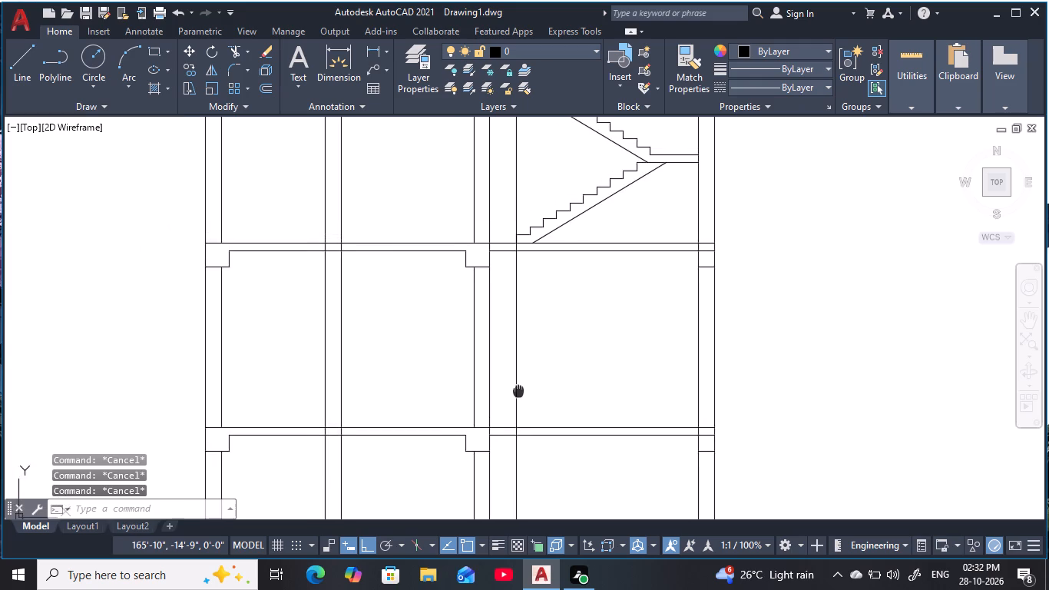
pyautogui.moveTo(518, 393); pyautogui.dragTo(519, 395, button='middle')
pyautogui.press('Escape')
pyautogui.press('Escape')
pyautogui.press('l')
pyautogui.press('space')
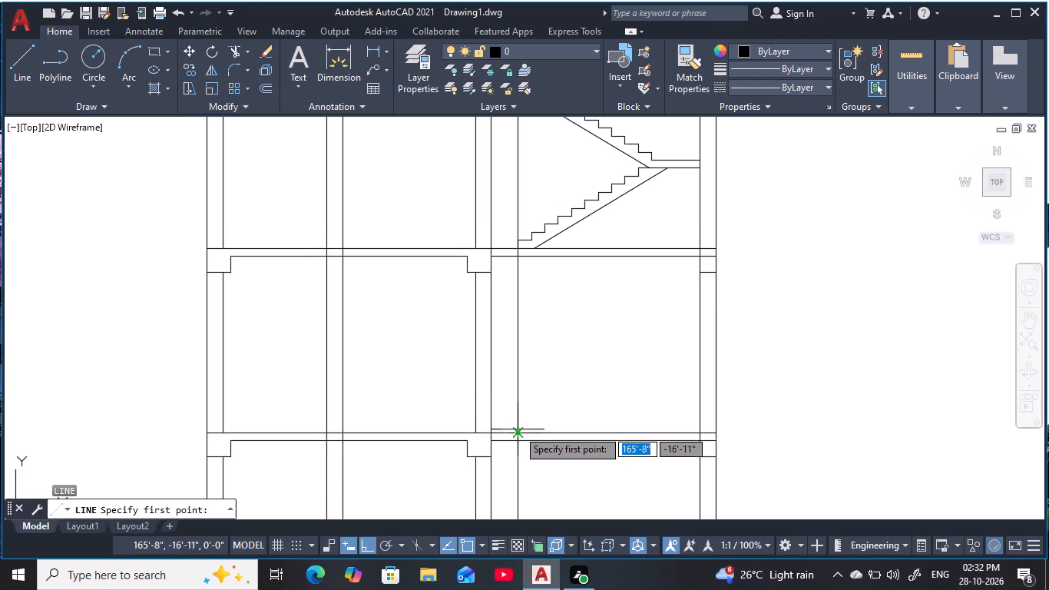
pyautogui.click(518, 429)
pyautogui.press('6')
pyautogui.press('space')
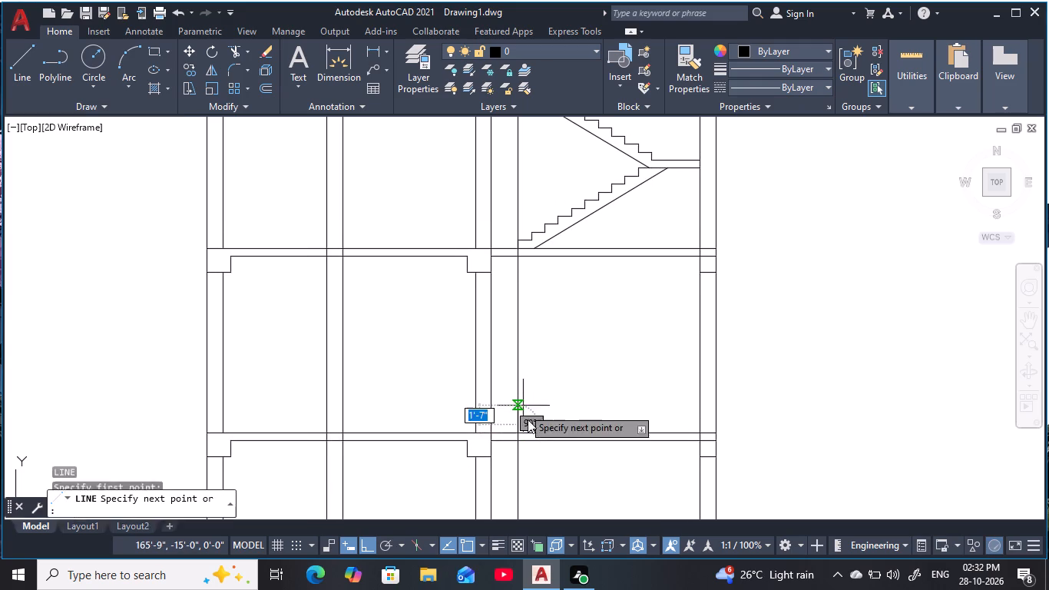
pyautogui.write('10')
pyautogui.press('space')
pyautogui.press('Escape')
pyautogui.press('Escape')
pyautogui.press('Escape')
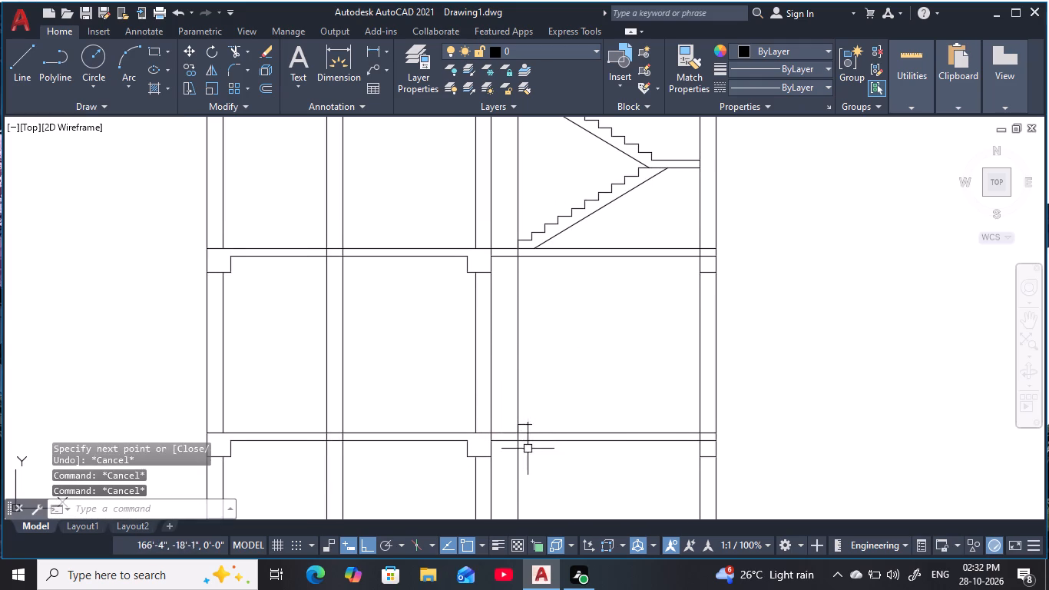
# Copy the first step as a 10-item array from the riser's foot to the tread's end, with ortho off.
pyautogui.moveTo(531, 447); pyautogui.dragTo(538, 423, button='middle')
pyautogui.scroll(2, 538, 423)
pyautogui.press('Escape')
pyautogui.press('Escape')
pyautogui.click(475, 325)
pyautogui.click(593, 430)
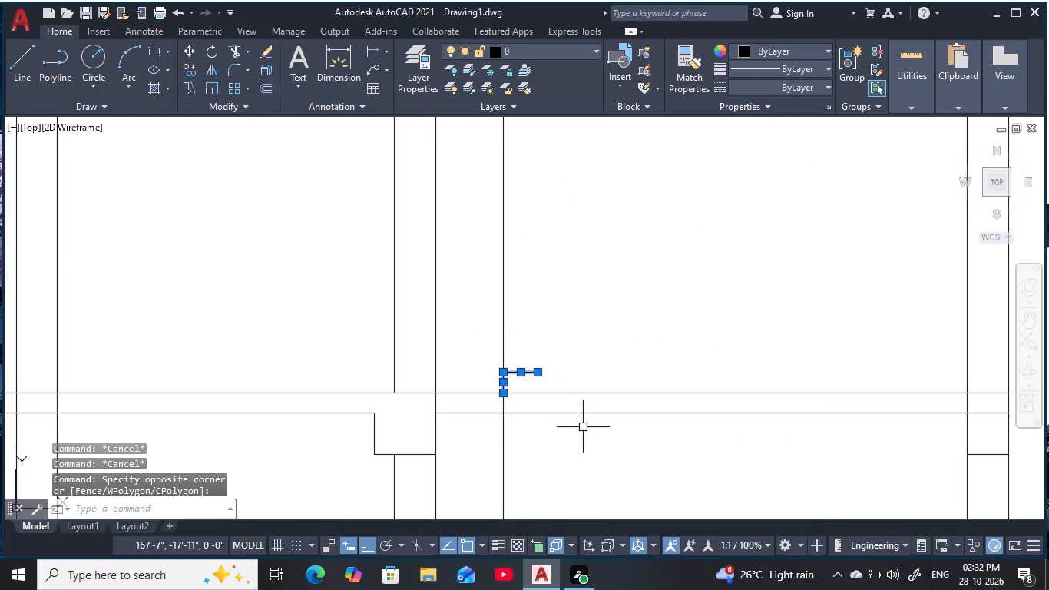
pyautogui.write('CO')
pyautogui.press('space')
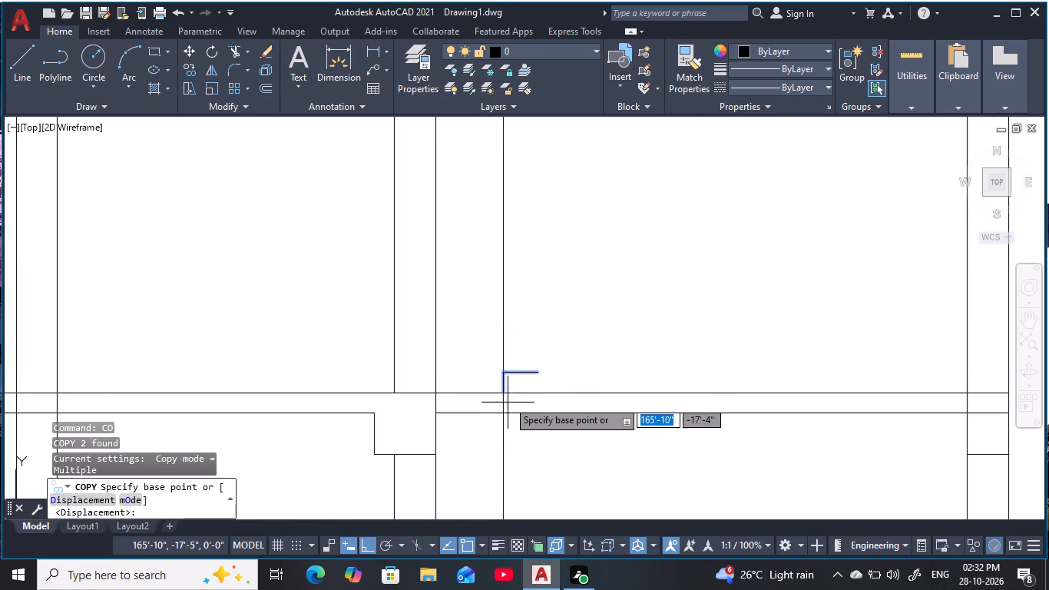
pyautogui.click(506, 391)
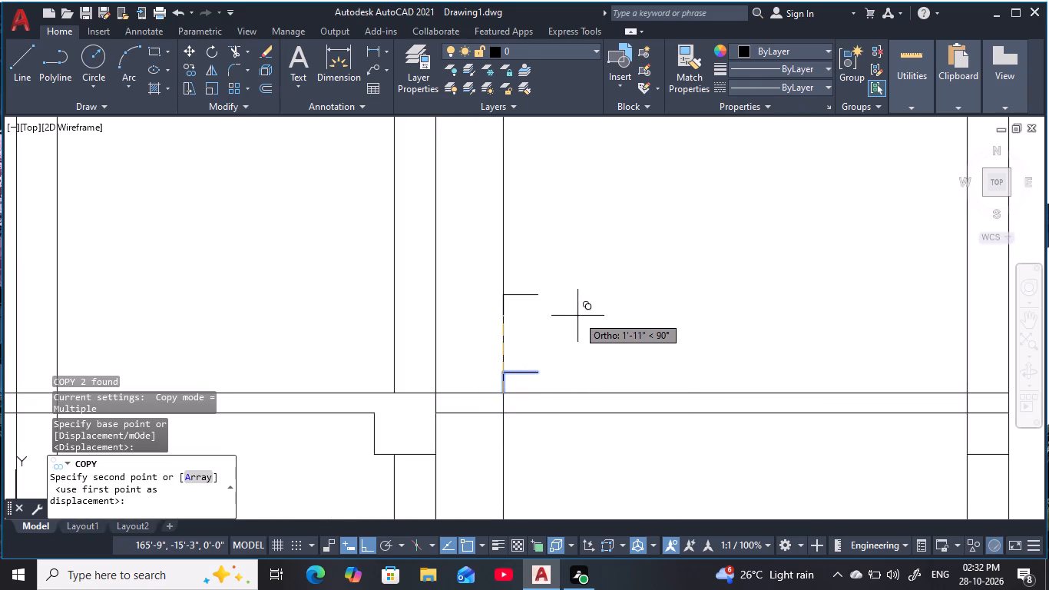
pyautogui.write('A 10')
pyautogui.press('space')
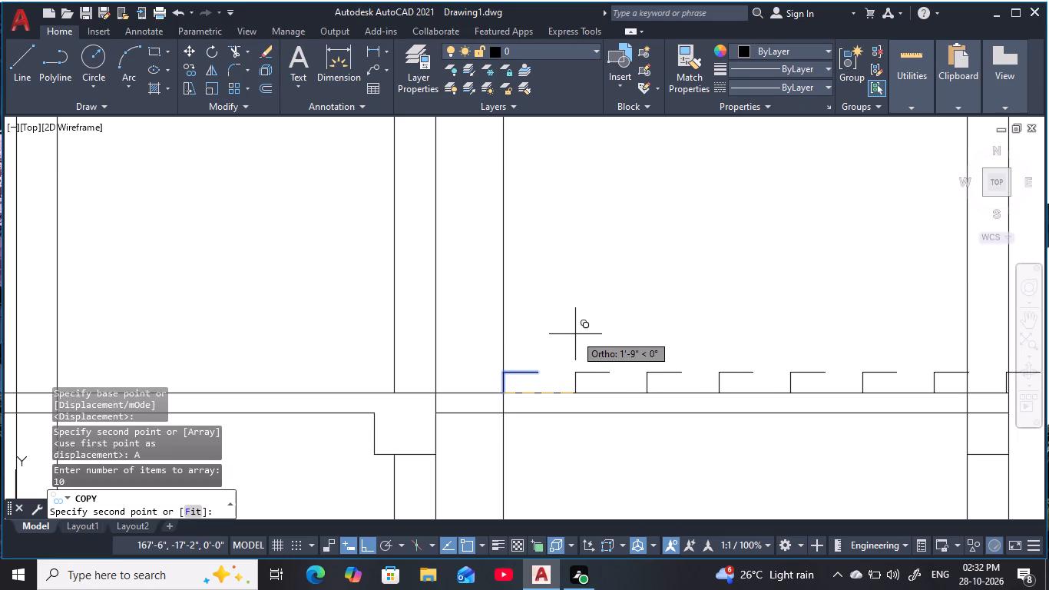
pyautogui.press('F8')
pyautogui.scroll(2, 531, 376)
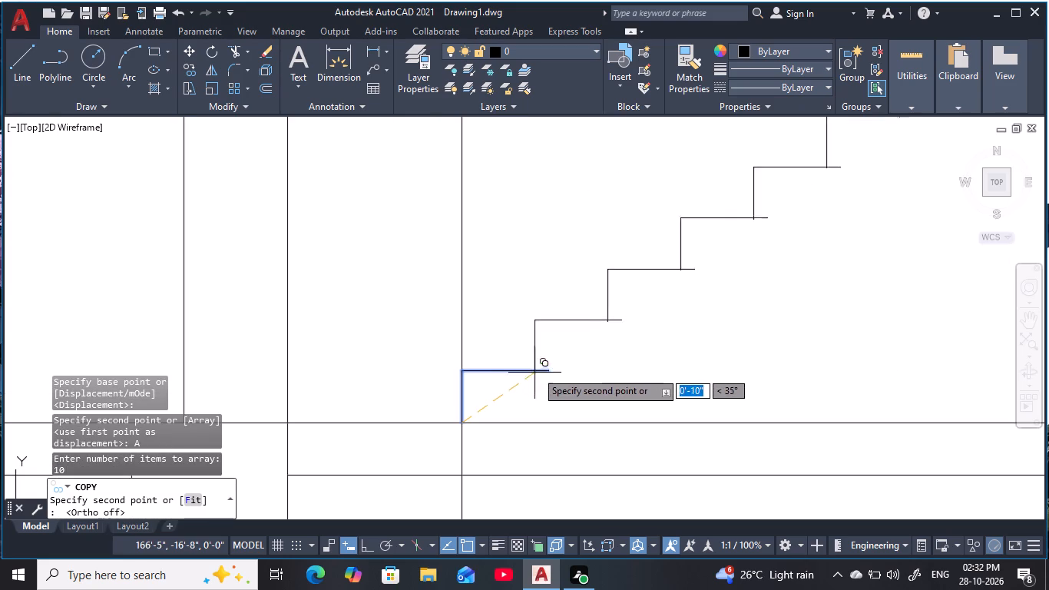
pyautogui.click(549, 370)
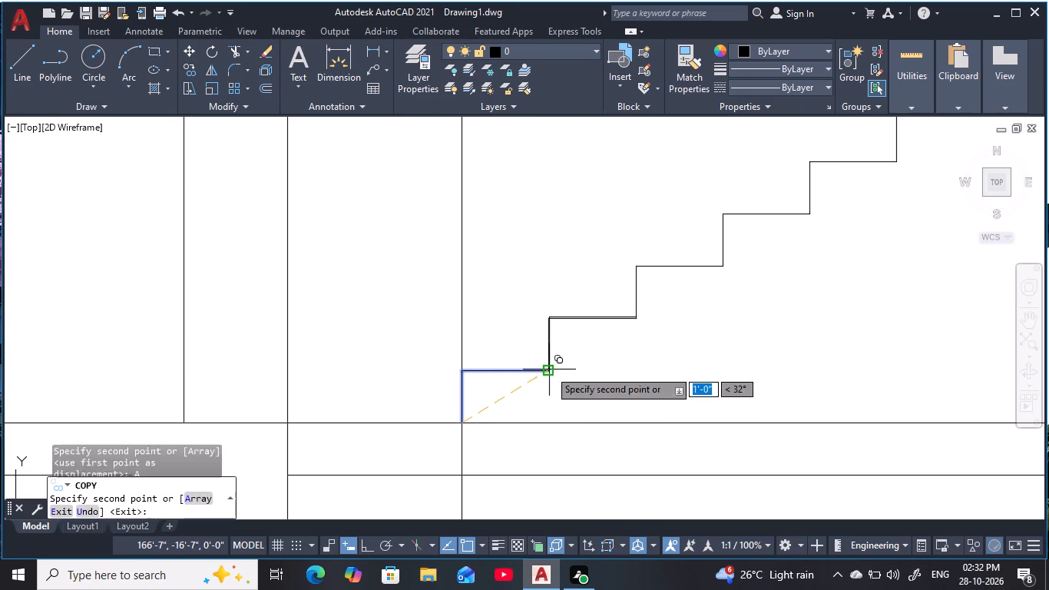
pyautogui.press('Escape')
# Draw the landing line from the end of the flight's last tread to the inner face of the outer column.
pyautogui.scroll(-1, 627, 340)
pyautogui.moveTo(606, 350); pyautogui.dragTo(524, 372, button='middle')
pyautogui.press('Escape')
pyautogui.scroll(-3, 632, 346)
pyautogui.moveTo(639, 343); pyautogui.dragTo(595, 371, button='middle')
pyautogui.press('Escape')
pyautogui.press('Escape')
pyautogui.scroll(3, 698, 337)
pyautogui.press('Escape')
pyautogui.press('Escape')
pyautogui.middleClick(698, 337)
pyautogui.press('Escape')
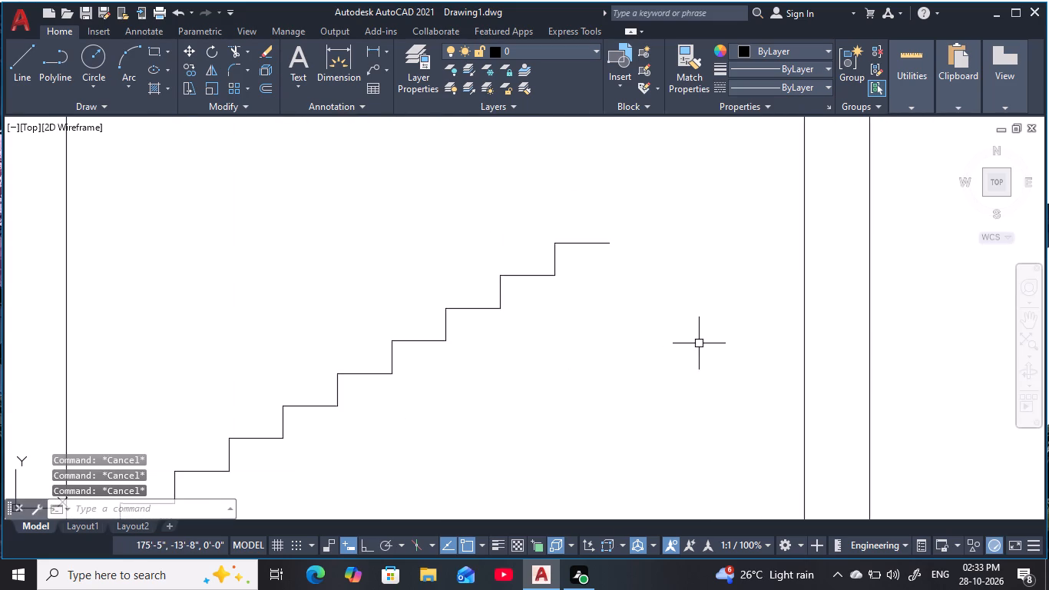
pyautogui.press('l')
pyautogui.press('space')
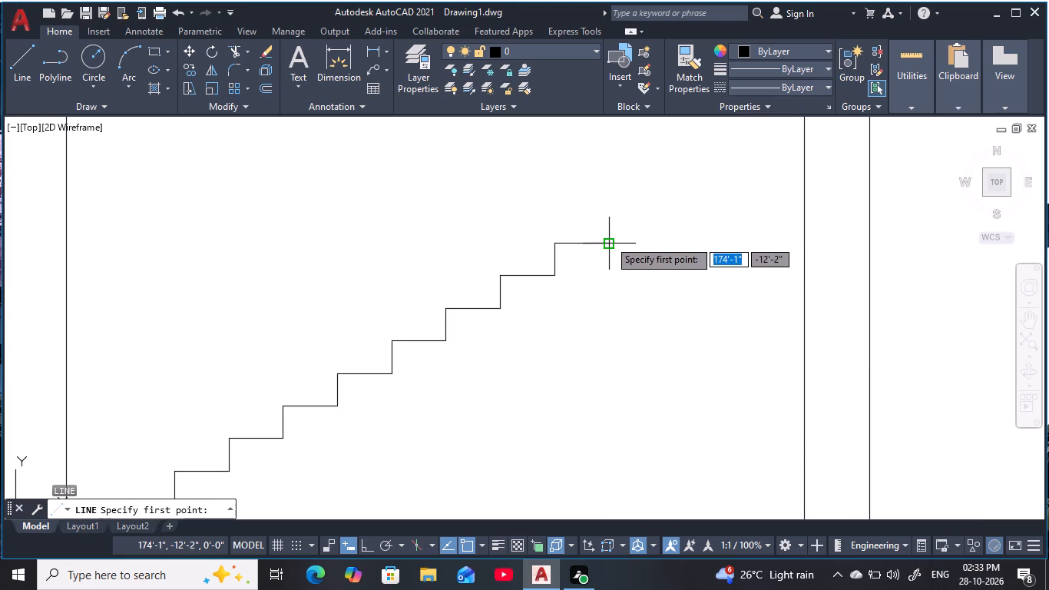
pyautogui.click(607, 240)
pyautogui.click(802, 244)
pyautogui.press('Escape')
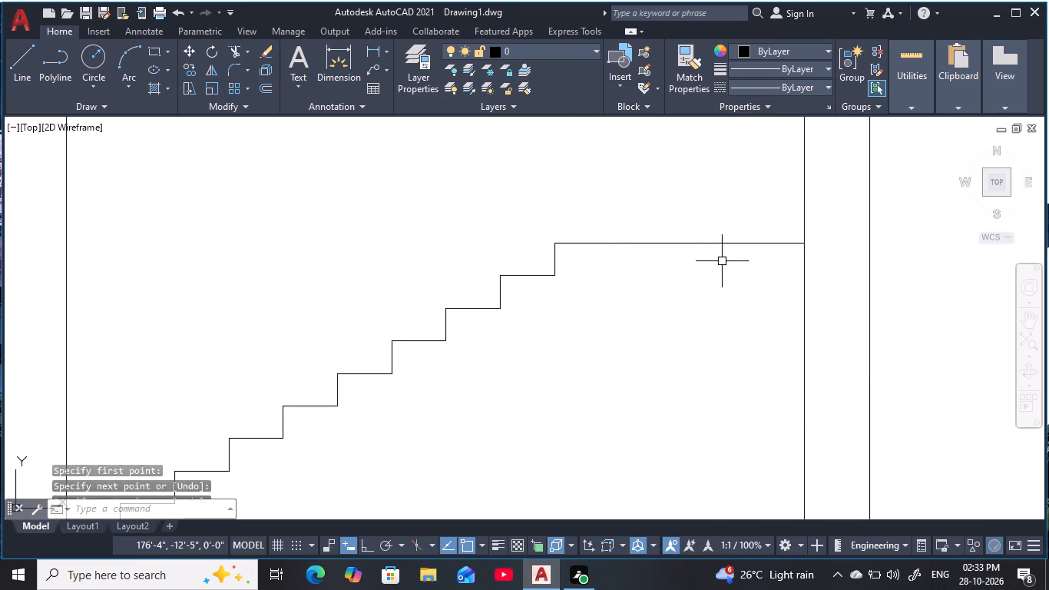
# Offset the landing line 6 inches upward.
pyautogui.moveTo(723, 265); pyautogui.dragTo(739, 308, button='middle')
pyautogui.scroll(-1, 723, 266)
pyautogui.press('Escape')
pyautogui.press('Escape')
pyautogui.press('o')
pyautogui.press('space')
pyautogui.write('6')
pyautogui.press('space')
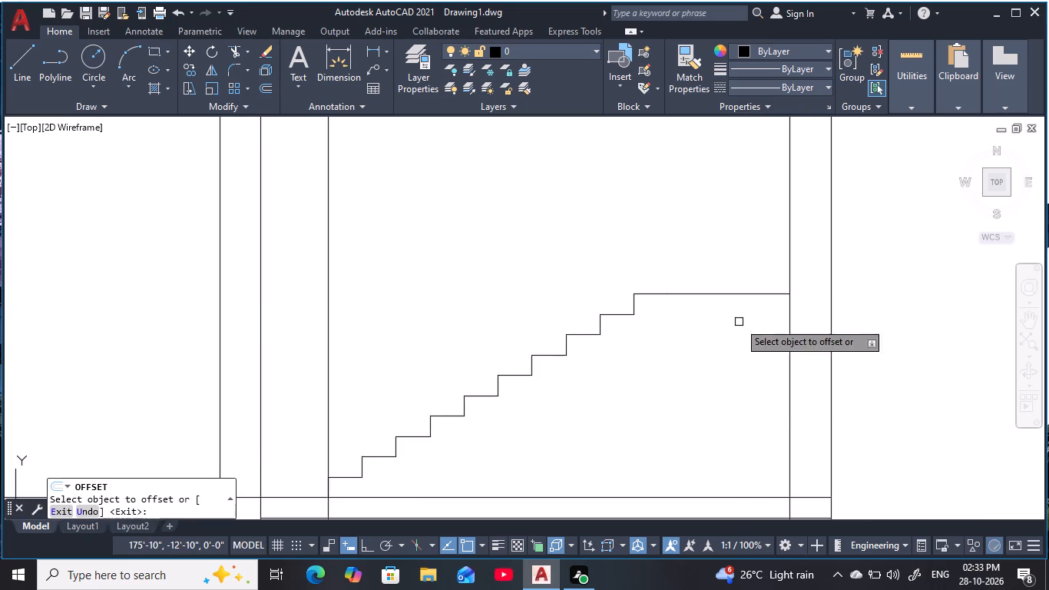
pyautogui.click(736, 291)
pyautogui.click(735, 240)
pyautogui.press('Escape')
pyautogui.moveTo(730, 243); pyautogui.dragTo(782, 317, button='middle')
pyautogui.press('Escape')
pyautogui.press('Escape')
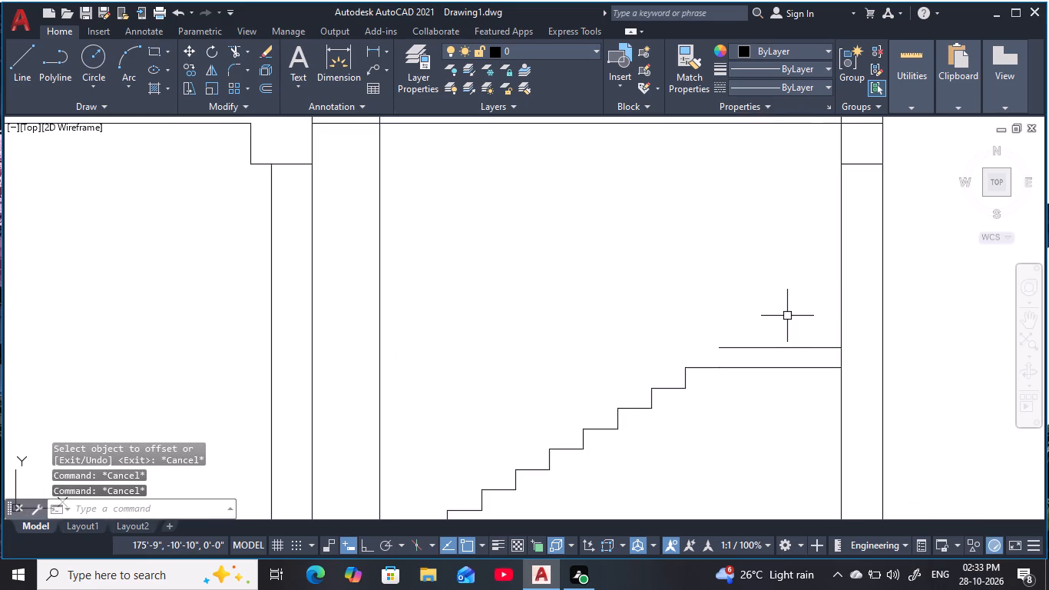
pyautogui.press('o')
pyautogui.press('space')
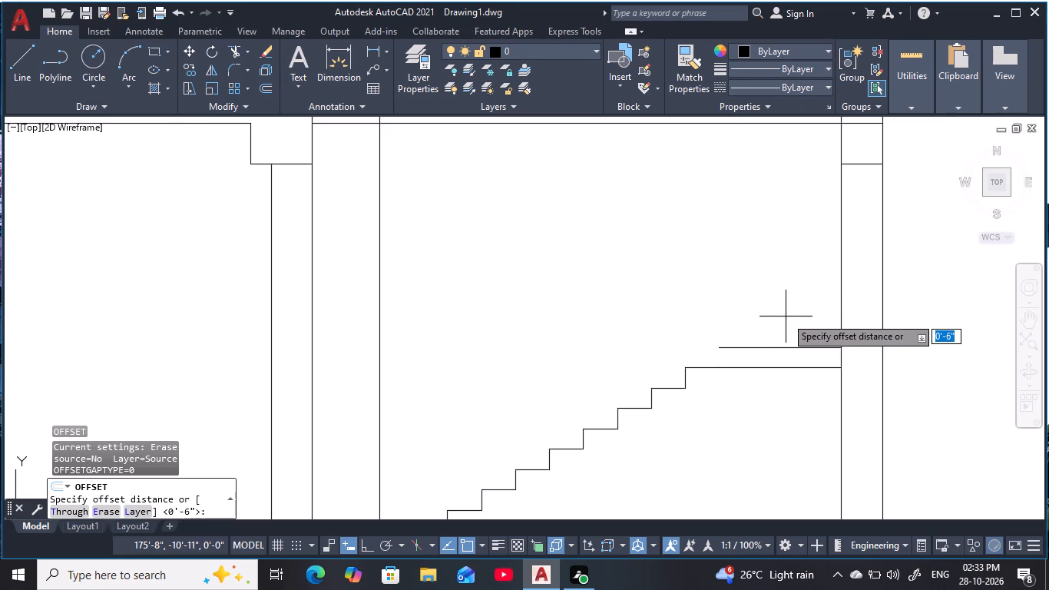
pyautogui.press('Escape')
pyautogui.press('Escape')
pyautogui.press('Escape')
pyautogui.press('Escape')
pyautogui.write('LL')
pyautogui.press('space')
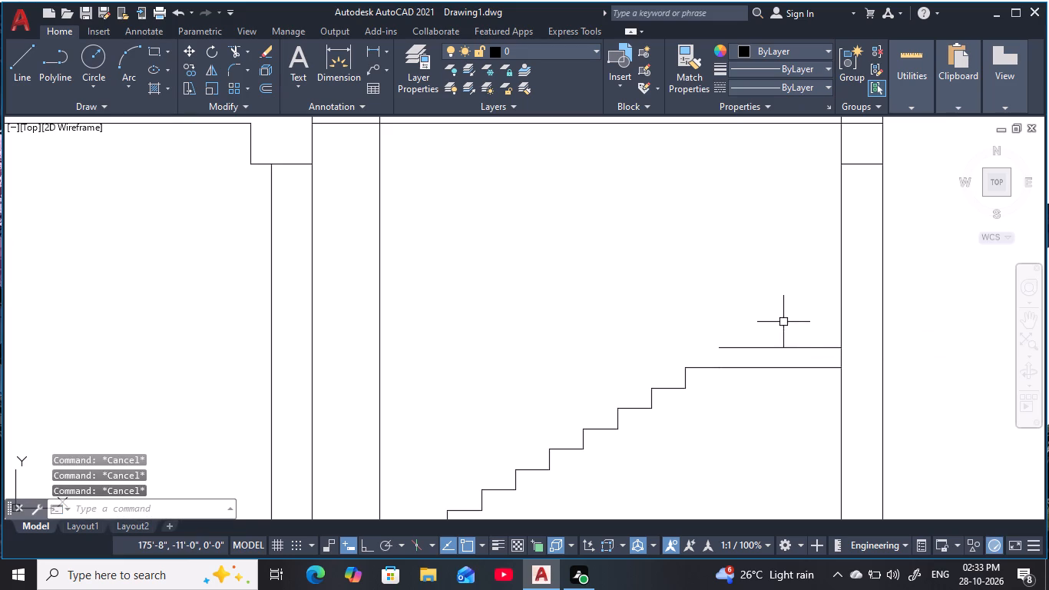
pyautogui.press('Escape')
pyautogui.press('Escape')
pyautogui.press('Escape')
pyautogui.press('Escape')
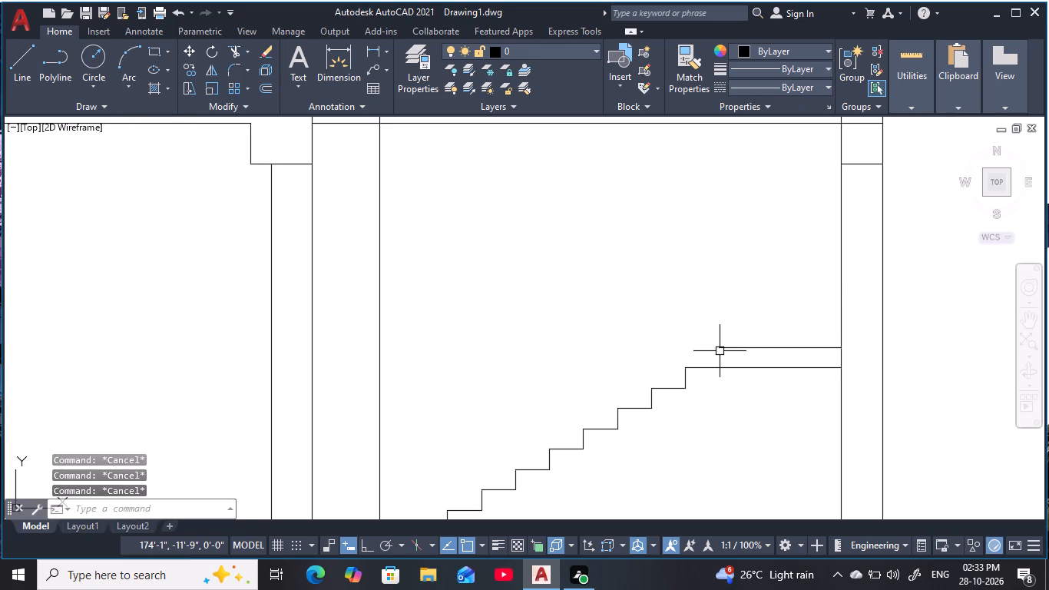
# Draw the upper flight's first step, 6-inch riser and 10-inch tread, from the free end of the landing's upper line, with ortho on.
pyautogui.press('l')
pyautogui.press('space')
pyautogui.click(723, 349)
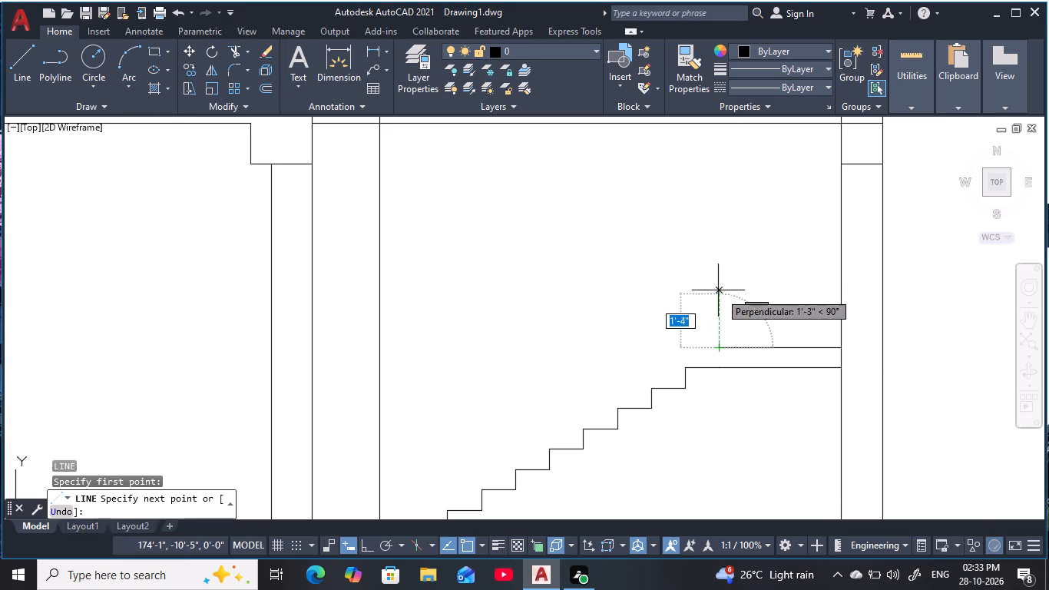
pyautogui.press('F8')
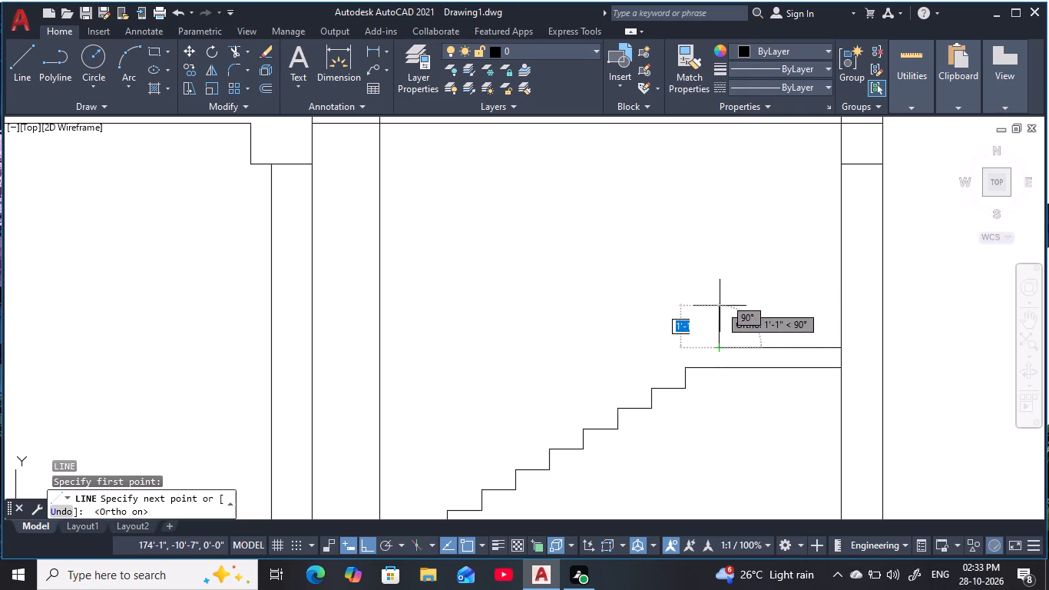
pyautogui.write('6')
pyautogui.press('space')
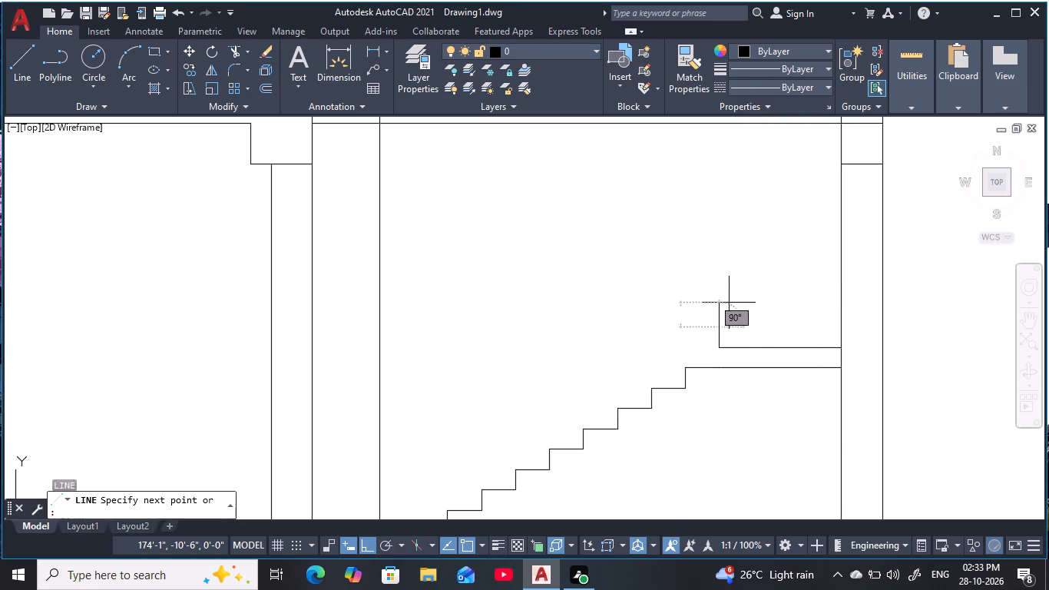
pyautogui.press('1')
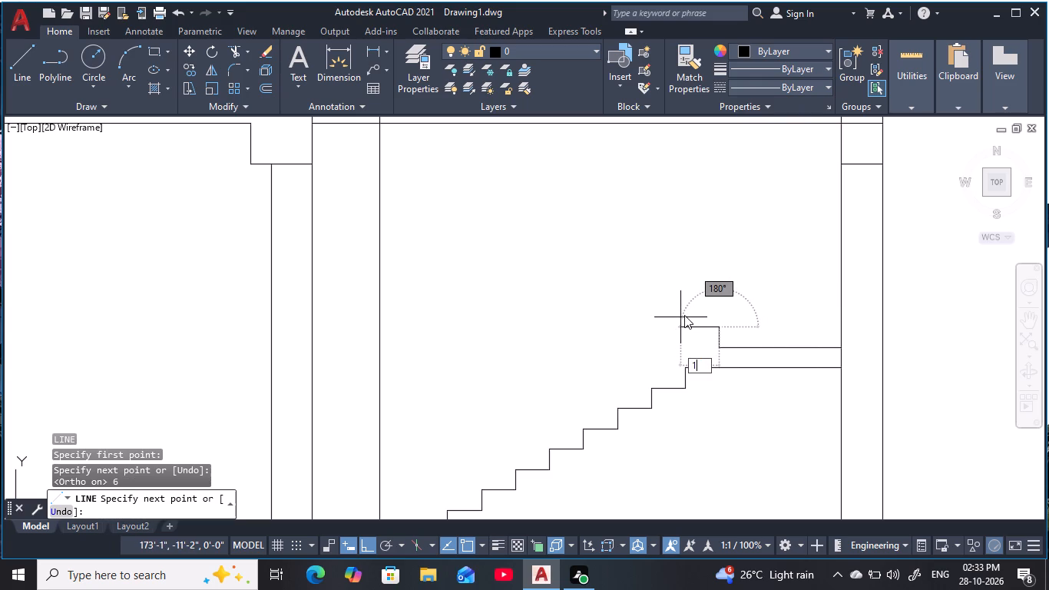
pyautogui.press('0')
pyautogui.press('space')
pyautogui.press('Escape')
pyautogui.press('Escape')
pyautogui.press('Escape')
pyautogui.press('Escape')
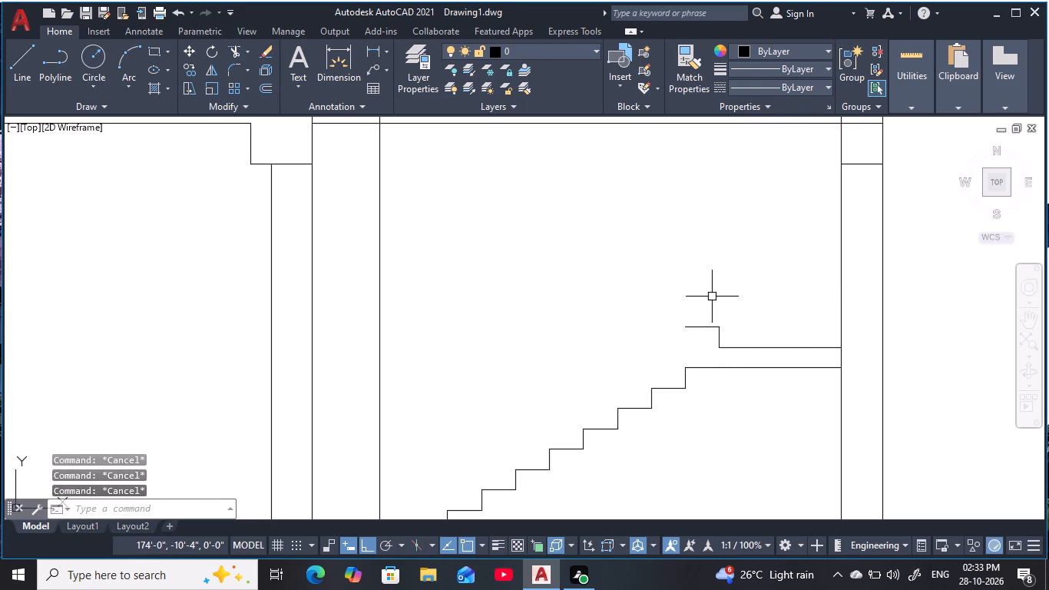
pyautogui.press('Escape')
# Copy the upper flight's first step as a 10-item array from the riser's foot to the tread's end, with ortho off.
pyautogui.click(677, 300)
pyautogui.click(738, 350)
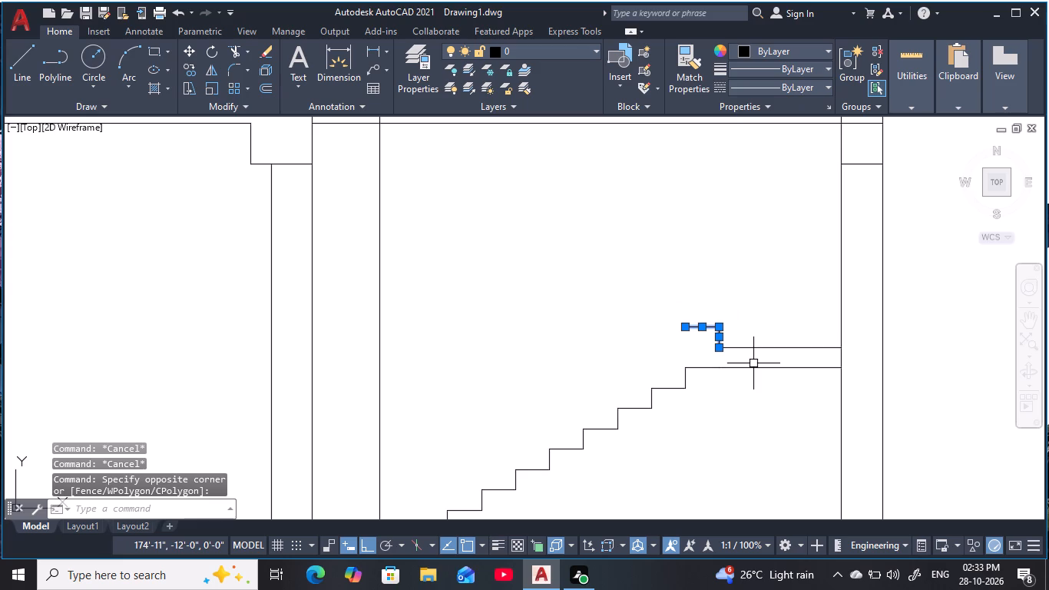
pyautogui.write('CO')
pyautogui.press('space')
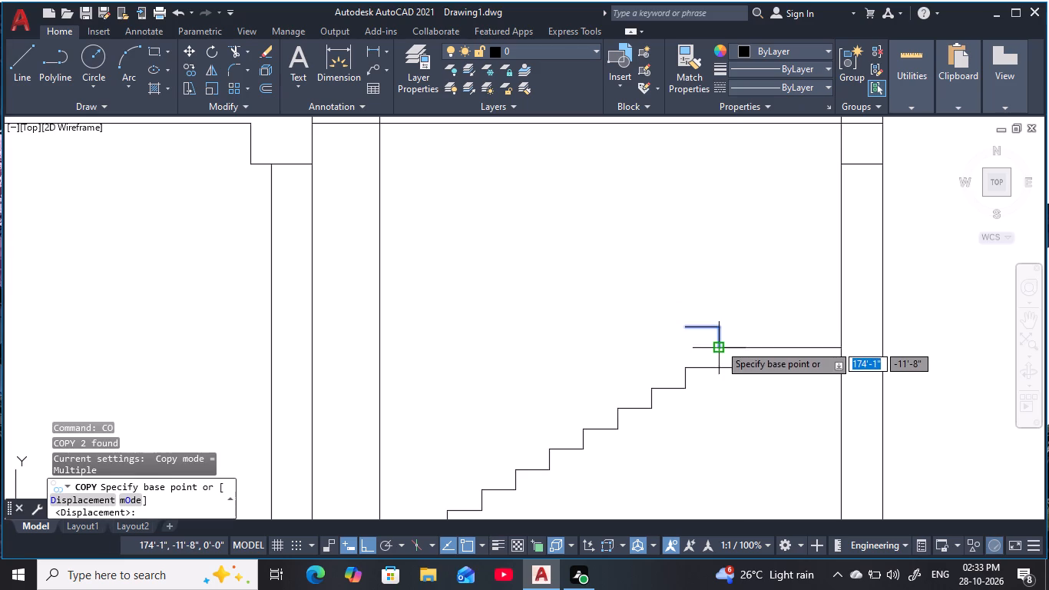
pyautogui.click(720, 344)
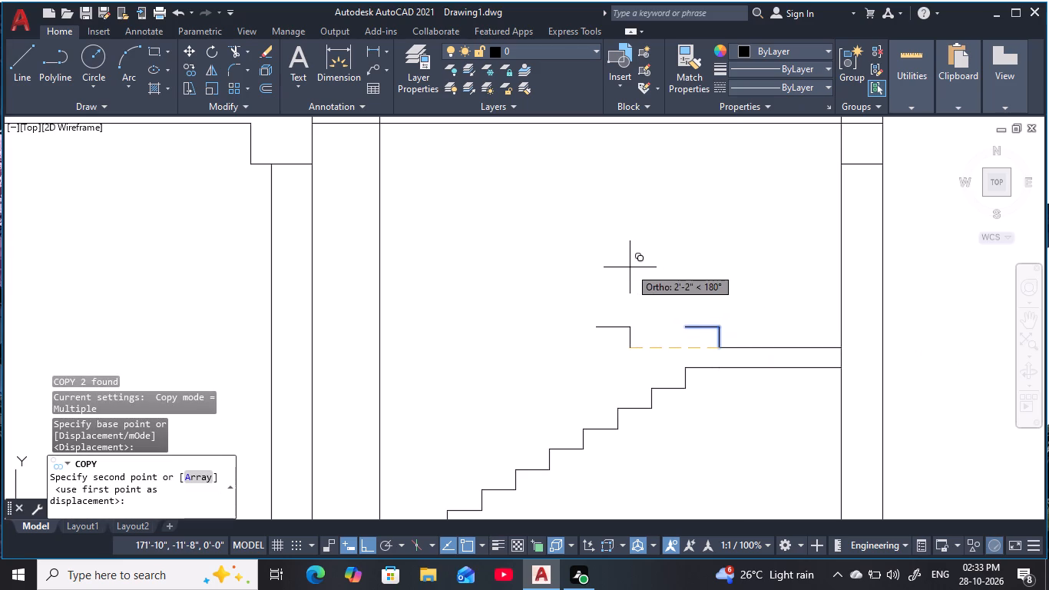
pyautogui.press('a')
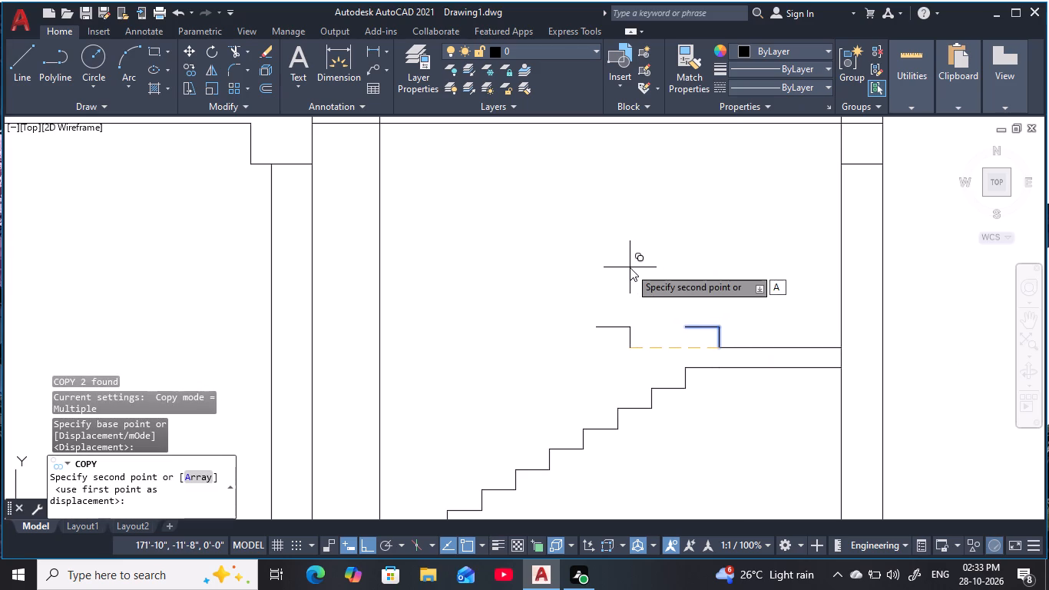
pyautogui.press('space')
pyautogui.write('10')
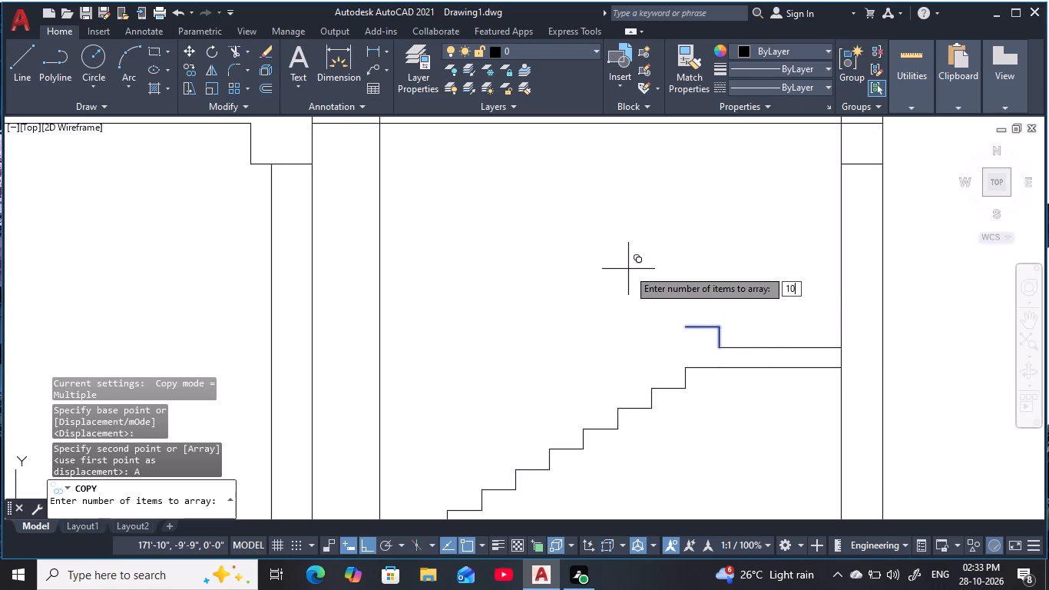
pyautogui.press('space')
pyautogui.press('F8')
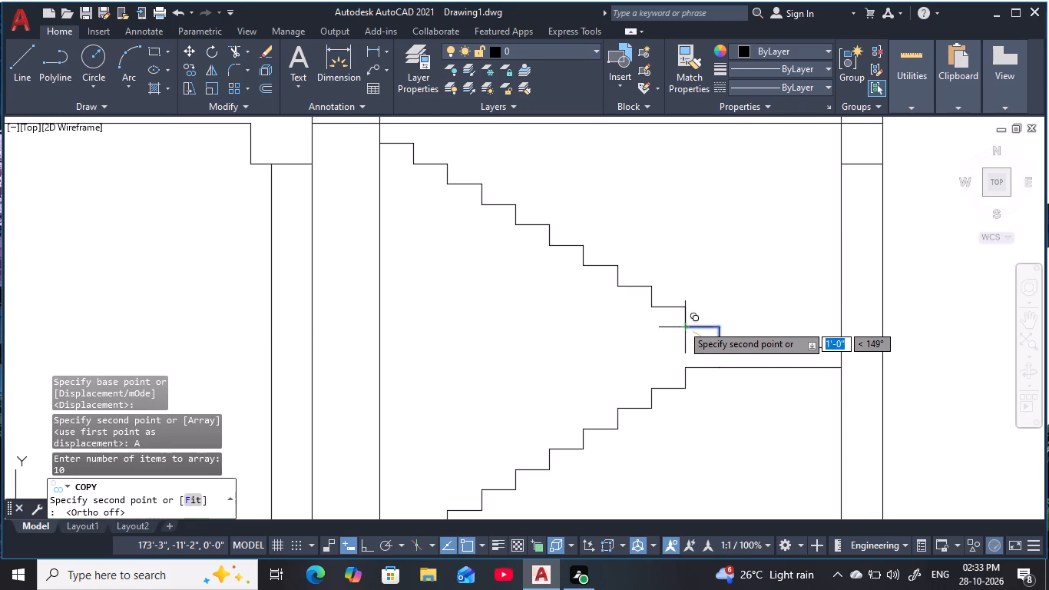
pyautogui.click(689, 323)
pyautogui.press('Escape')
pyautogui.press('Escape')
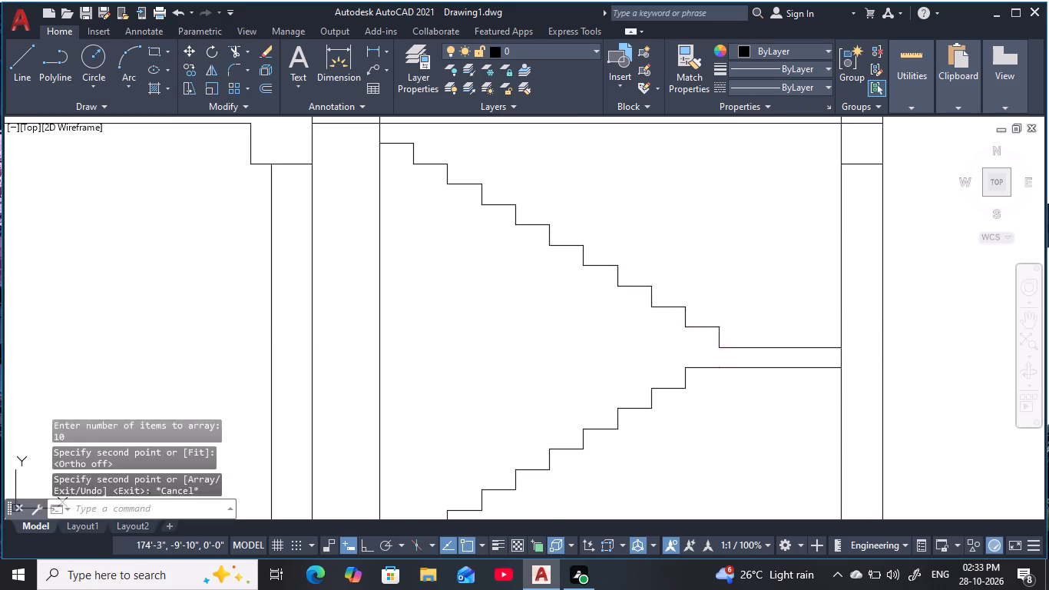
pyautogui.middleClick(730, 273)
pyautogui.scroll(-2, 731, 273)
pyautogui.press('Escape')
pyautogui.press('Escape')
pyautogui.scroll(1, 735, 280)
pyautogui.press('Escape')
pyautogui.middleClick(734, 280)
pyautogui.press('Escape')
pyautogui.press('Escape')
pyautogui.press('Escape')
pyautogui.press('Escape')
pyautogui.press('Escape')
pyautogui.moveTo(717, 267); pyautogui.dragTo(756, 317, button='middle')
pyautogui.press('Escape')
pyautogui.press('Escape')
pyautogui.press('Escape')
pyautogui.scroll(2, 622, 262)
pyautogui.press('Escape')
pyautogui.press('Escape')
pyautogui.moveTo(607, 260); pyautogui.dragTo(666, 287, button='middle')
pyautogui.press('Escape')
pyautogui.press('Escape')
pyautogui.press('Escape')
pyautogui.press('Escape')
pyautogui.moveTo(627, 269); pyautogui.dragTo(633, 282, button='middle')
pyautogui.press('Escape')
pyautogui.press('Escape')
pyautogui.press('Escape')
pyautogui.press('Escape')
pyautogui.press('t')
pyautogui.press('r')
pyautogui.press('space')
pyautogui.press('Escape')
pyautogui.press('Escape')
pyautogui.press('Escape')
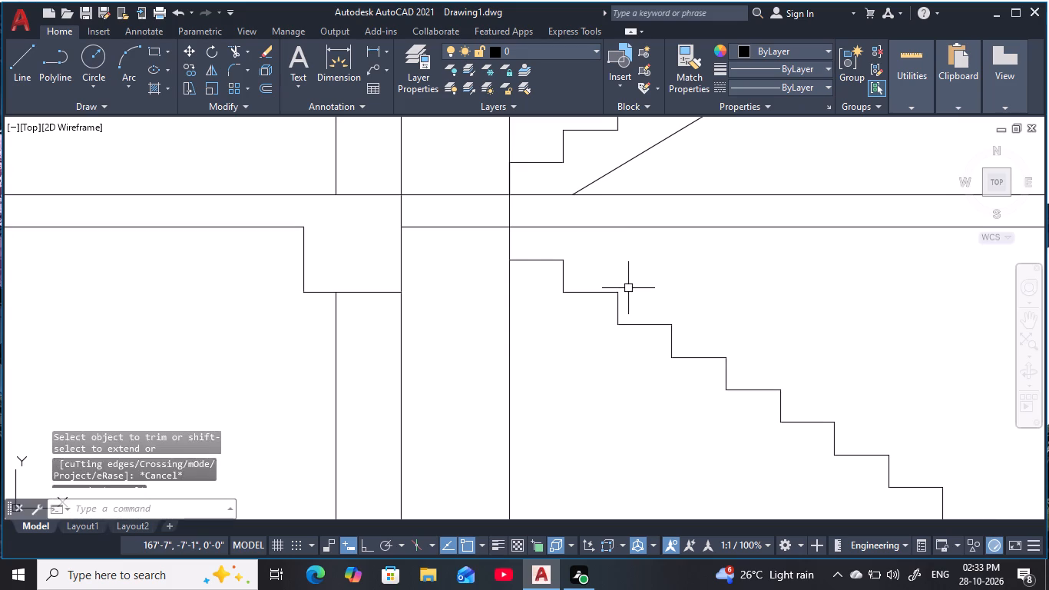
# Measure the vertical gap from the floor slab's underside to the upper flight's top tread using a linear dimension, without placing it.
pyautogui.write('DL')
pyautogui.press('i')
pyautogui.press('space')
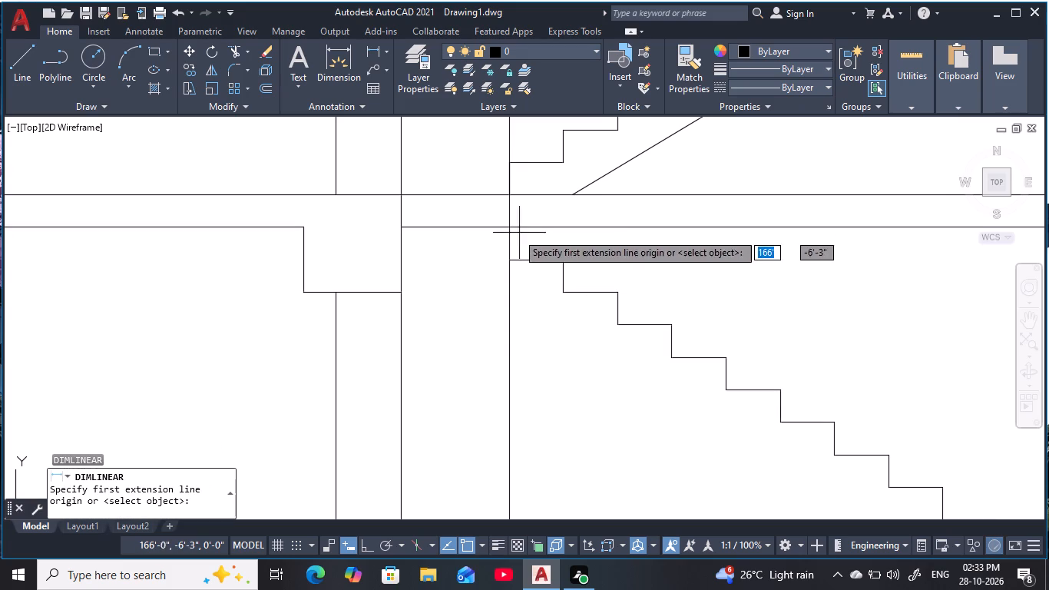
pyautogui.click(505, 227)
pyautogui.click(510, 258)
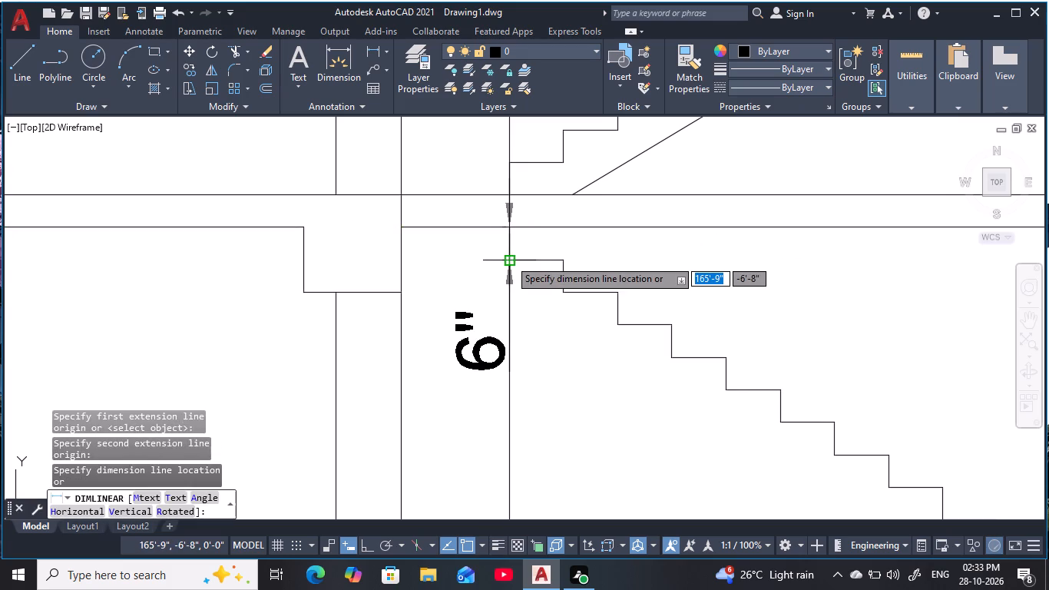
pyautogui.press('Escape')
pyautogui.press('Escape')
pyautogui.press('Escape')
pyautogui.press('Escape')
pyautogui.press('Escape')
pyautogui.press('Escape')
pyautogui.press('Escape')
pyautogui.press('Escape')
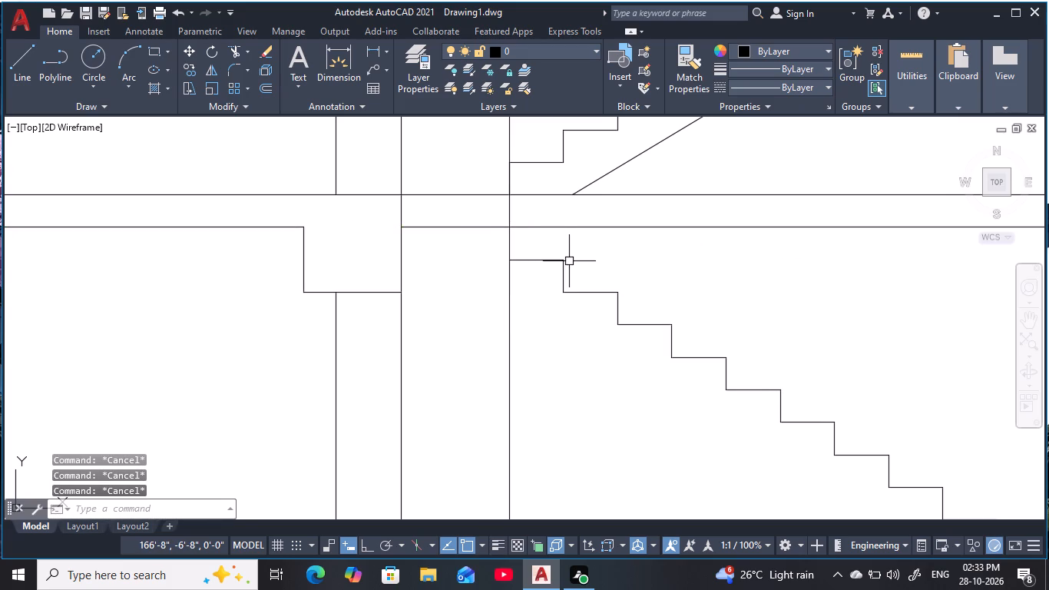
# Trim the vertical construction line where it crosses the floor slab above the upper flight.
pyautogui.write('TR')
pyautogui.press('space')
pyautogui.moveTo(525, 215); pyautogui.dragTo(500, 216)
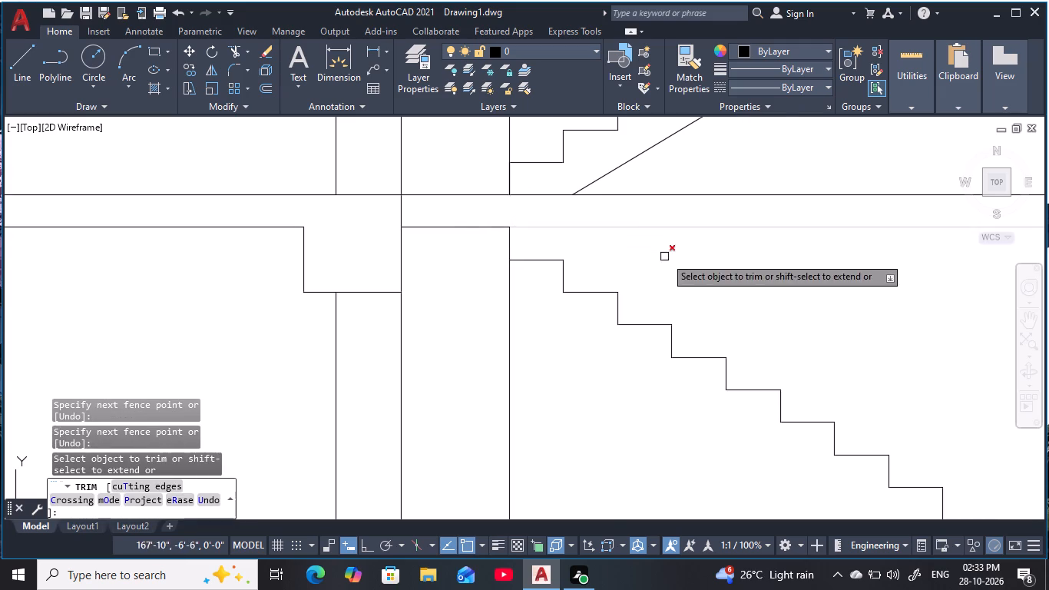
pyautogui.scroll(-2, 674, 264)
pyautogui.moveTo(683, 270); pyautogui.dragTo(548, 239, button='middle')
pyautogui.press('Escape')
pyautogui.moveTo(620, 256); pyautogui.dragTo(573, 233, button='middle')
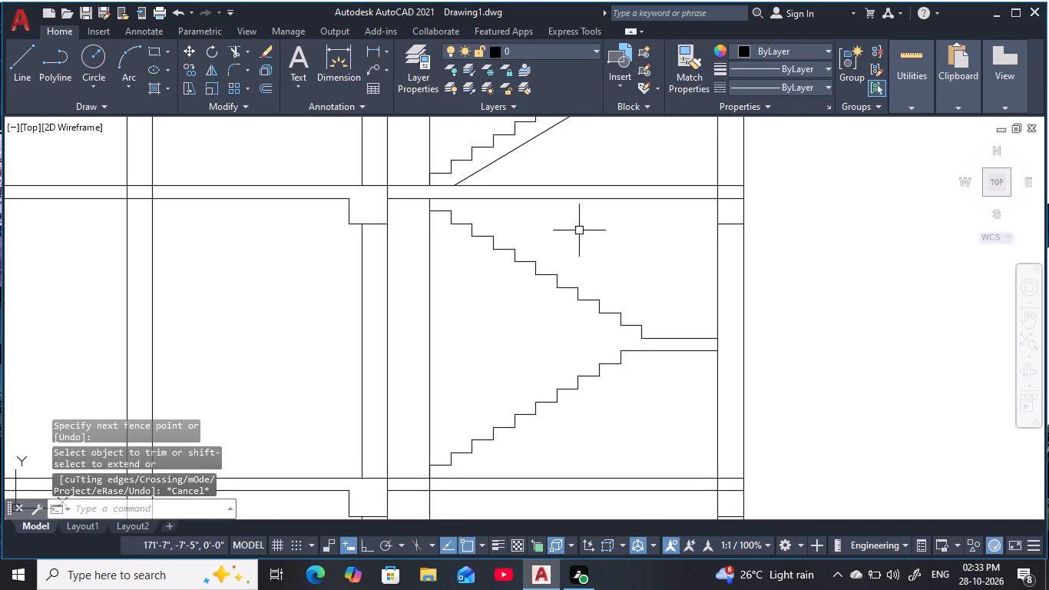
pyautogui.press('Escape')
pyautogui.press('Escape')
pyautogui.press('Escape')
pyautogui.press('Escape')
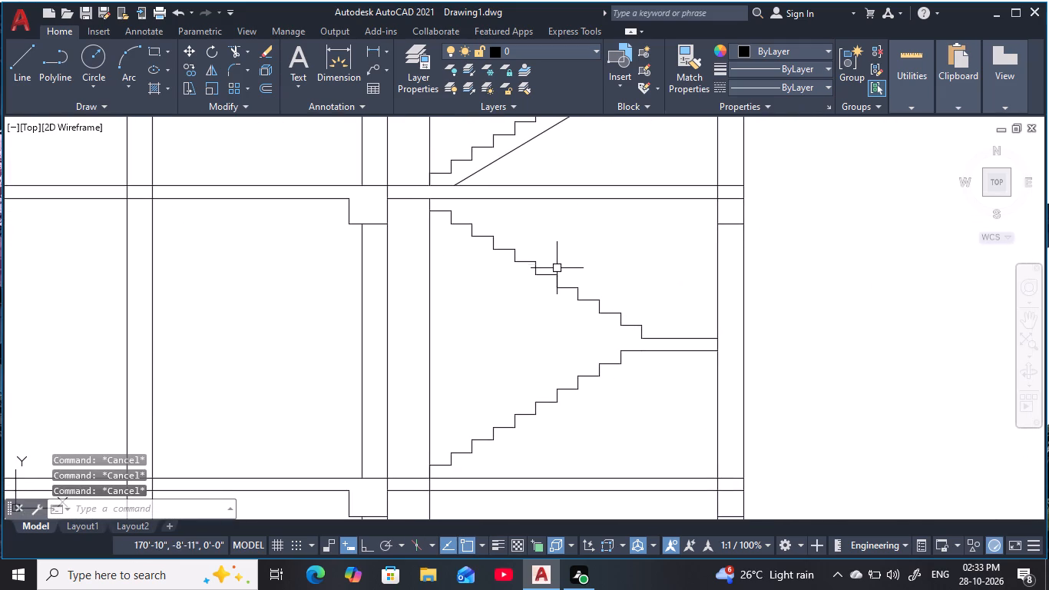
# Draw a sloping line along the upper flight from the top tread's end to the first riser's foot at the landing.
pyautogui.press('l')
pyautogui.press('space')
pyautogui.click(429, 214)
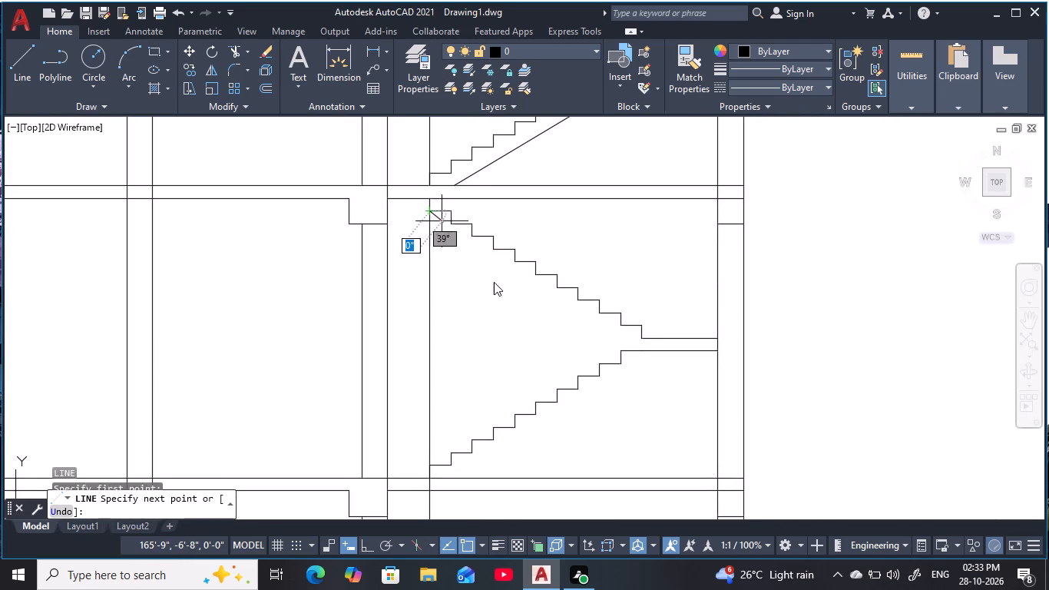
pyautogui.click(645, 343)
pyautogui.press('Escape')
pyautogui.press('Escape')
pyautogui.press('Escape')
pyautogui.press('Escape')
pyautogui.press('Escape')
# Draw a sloping line along the lower flight from the first riser's foot to the foot of the last riser below the landing.
pyautogui.write('L')
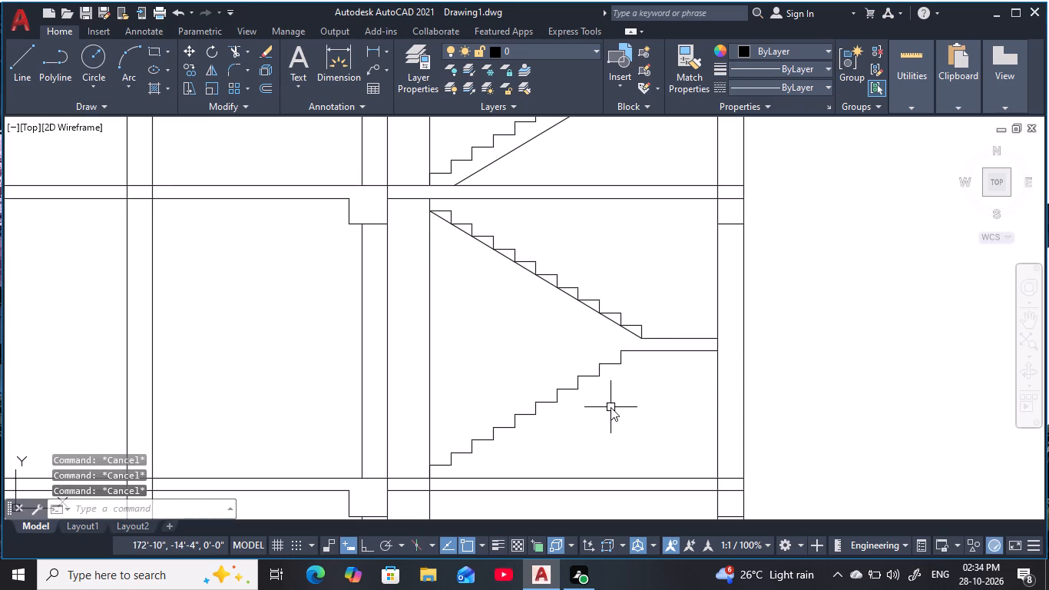
pyautogui.press('space')
pyautogui.click(433, 479)
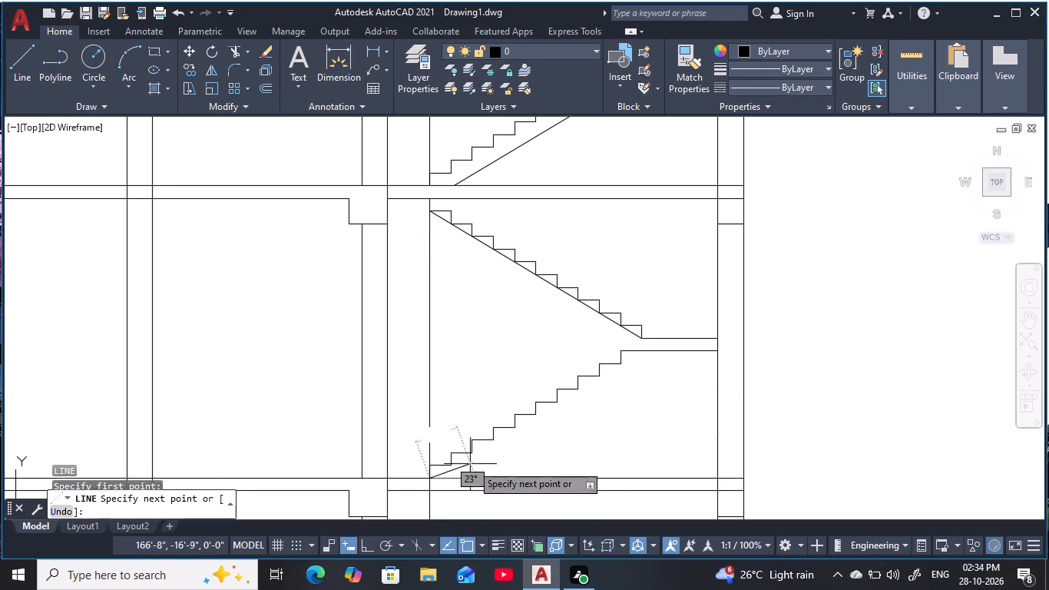
pyautogui.click(621, 367)
pyautogui.press('Escape')
pyautogui.press('Escape')
pyautogui.press('Escape')
pyautogui.press('Escape')
pyautogui.press('Escape')
# Offset the sloping lines of both flights 6 inches to their undersides.
pyautogui.press('o')
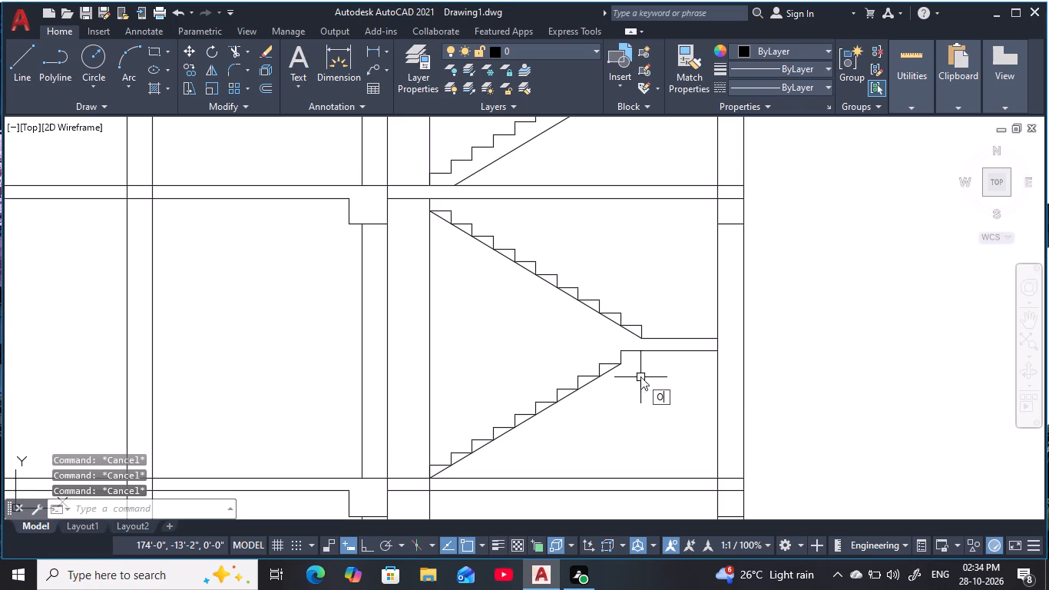
pyautogui.press('space')
pyautogui.write('6')
pyautogui.press('space')
pyautogui.click(604, 378)
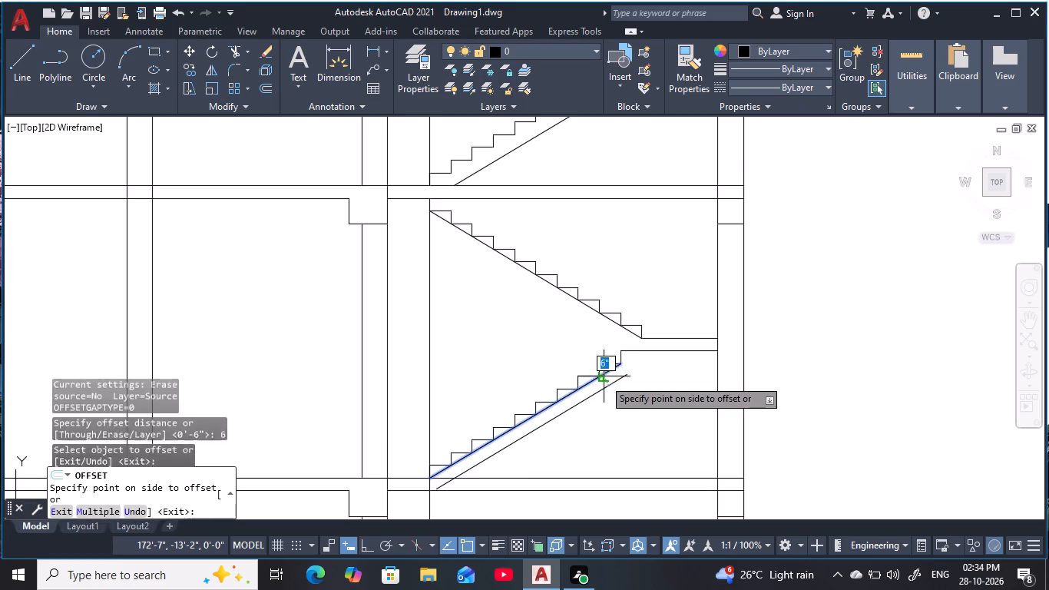
pyautogui.click(614, 397)
pyautogui.click(614, 322)
pyautogui.click(563, 355)
pyautogui.press('Escape')
pyautogui.press('Escape')
pyautogui.press('Escape')
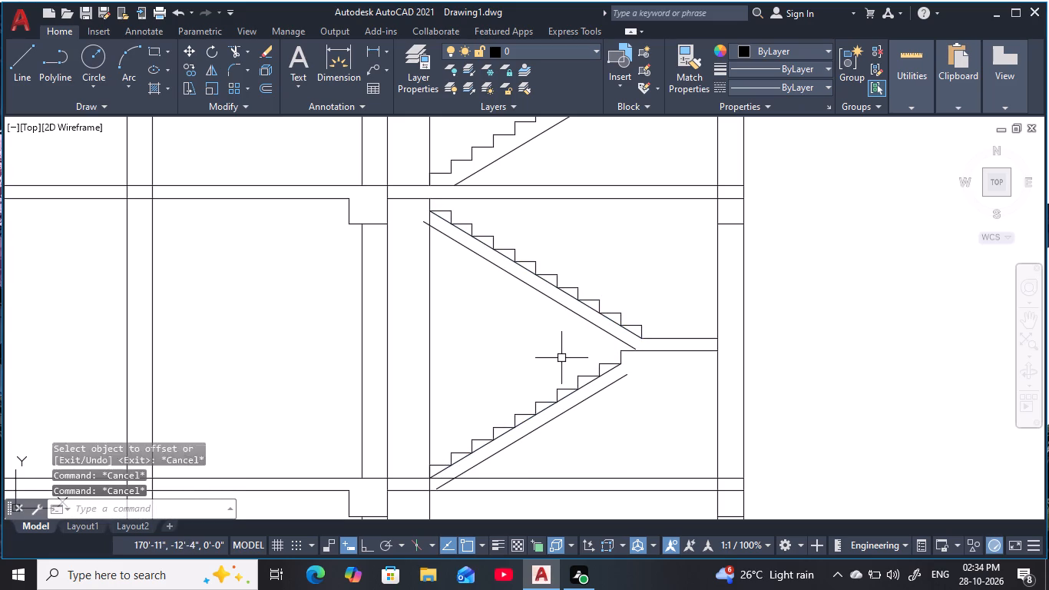
pyautogui.press('Escape')
pyautogui.press('Escape')
# Extend the offset waist lines of both flights to the landing's lower line.
pyautogui.press('e')
pyautogui.write('X')
pyautogui.press('space')
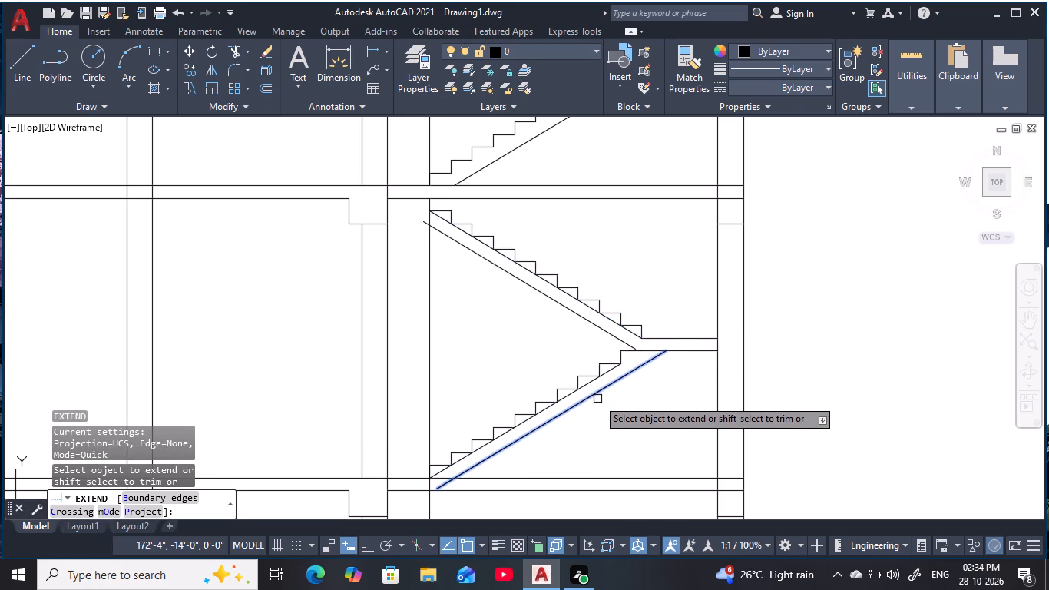
pyautogui.click(597, 399)
pyautogui.click(599, 328)
pyautogui.press('Escape')
pyautogui.press('Escape')
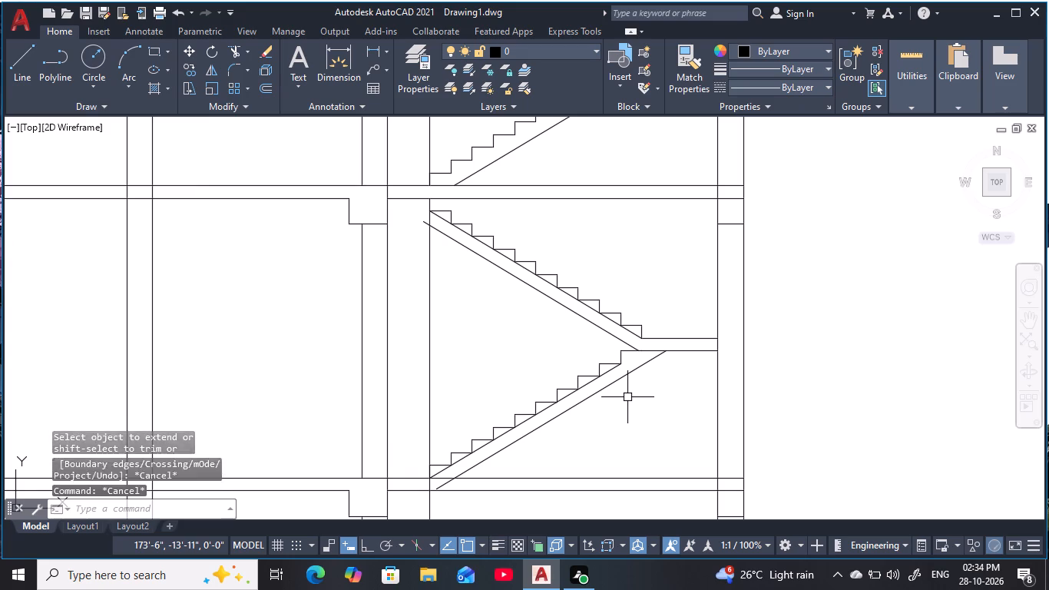
pyautogui.press('Escape')
pyautogui.press('Escape')
pyautogui.press('Escape')
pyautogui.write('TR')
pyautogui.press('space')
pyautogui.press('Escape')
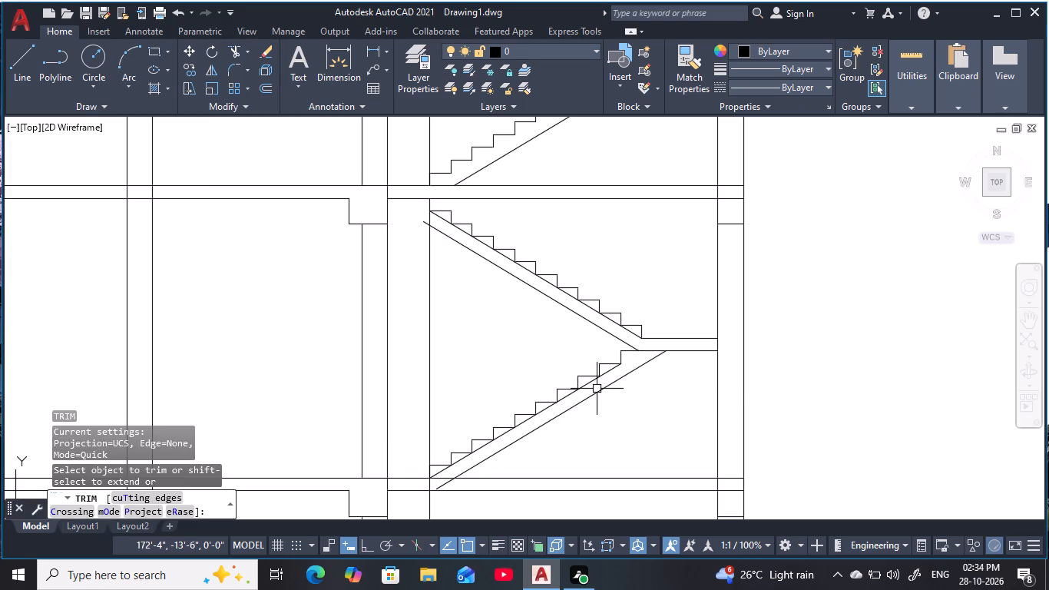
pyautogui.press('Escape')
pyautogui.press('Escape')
# Erase the original sloping lines touching the steps of the lower and upper flights, keeping the offset waist lines.
pyautogui.click(589, 385)
pyautogui.write('E')
pyautogui.press('space')
pyautogui.press('Escape')
pyautogui.press('Escape')
pyautogui.press('Escape')
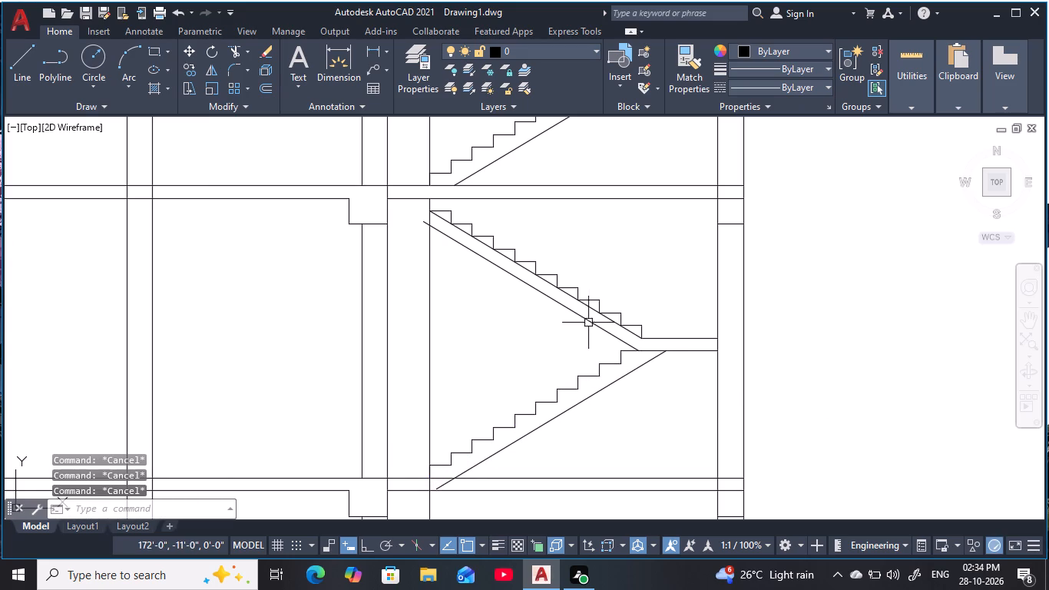
pyautogui.click(590, 312)
pyautogui.write('E')
pyautogui.press('space')
pyautogui.press('Escape')
pyautogui.press('Escape')
pyautogui.press('Escape')
pyautogui.press('Escape')
pyautogui.press('Escape')
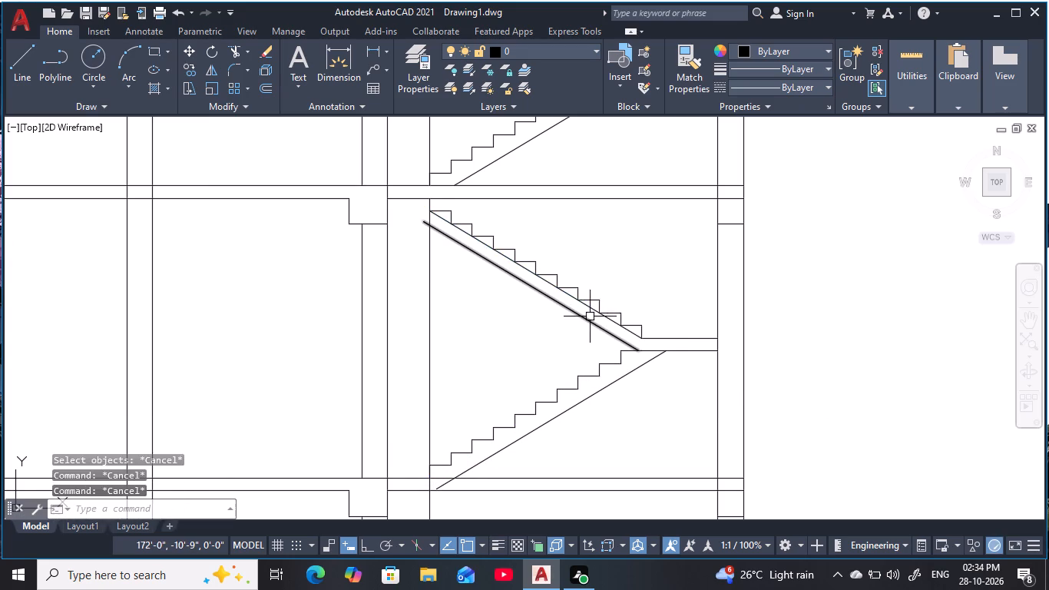
pyautogui.press('Escape')
pyautogui.click(595, 310)
pyautogui.press('e')
pyautogui.press('space')
pyautogui.press('Escape')
pyautogui.press('Escape')
pyautogui.press('Escape')
pyautogui.press('Escape')
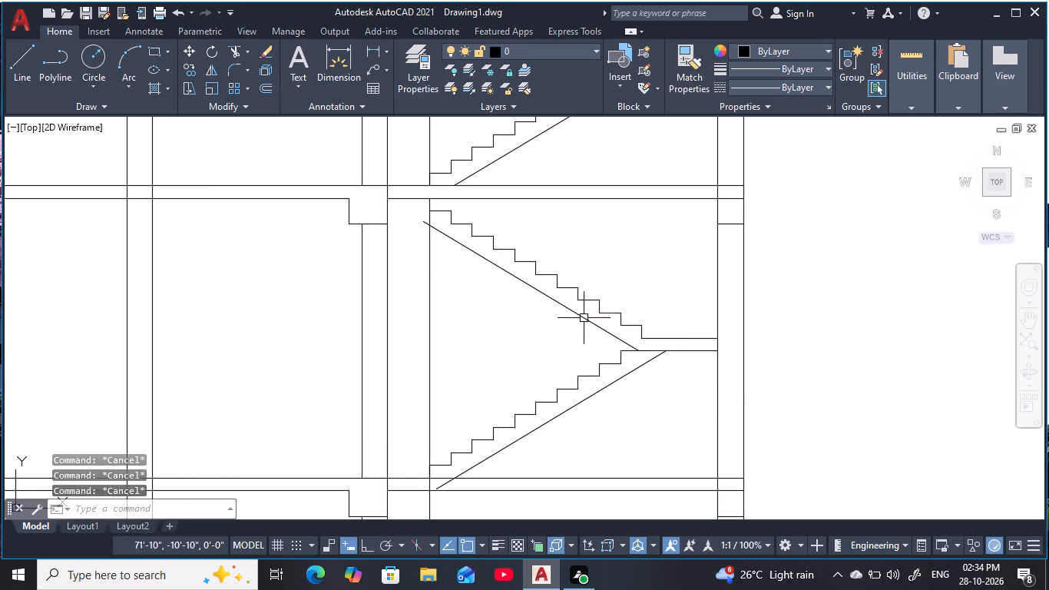
# Trim the upper waist line's overhang past the vertical stair line and the lower waist line's end below the floor's top line.
pyautogui.press('Escape')
pyautogui.press('Escape')
pyautogui.press('Escape')
pyautogui.moveTo(554, 324); pyautogui.dragTo(573, 337, button='middle')
pyautogui.scroll(1, 573, 337)
pyautogui.press('Escape')
pyautogui.write('TR')
pyautogui.press('space')
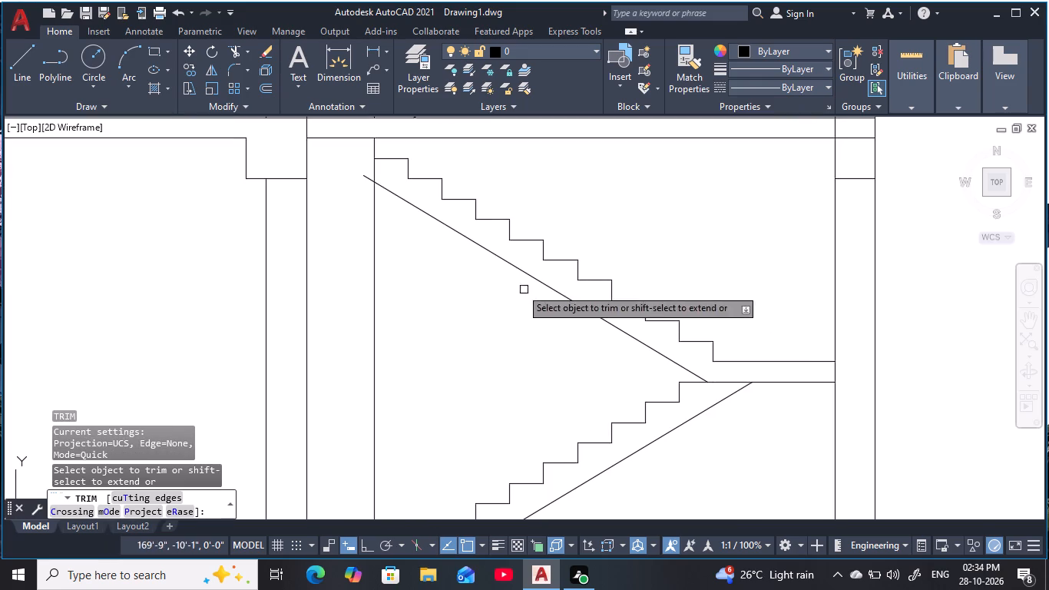
pyautogui.click(364, 181)
pyautogui.moveTo(487, 351); pyautogui.dragTo(528, 191, button='middle')
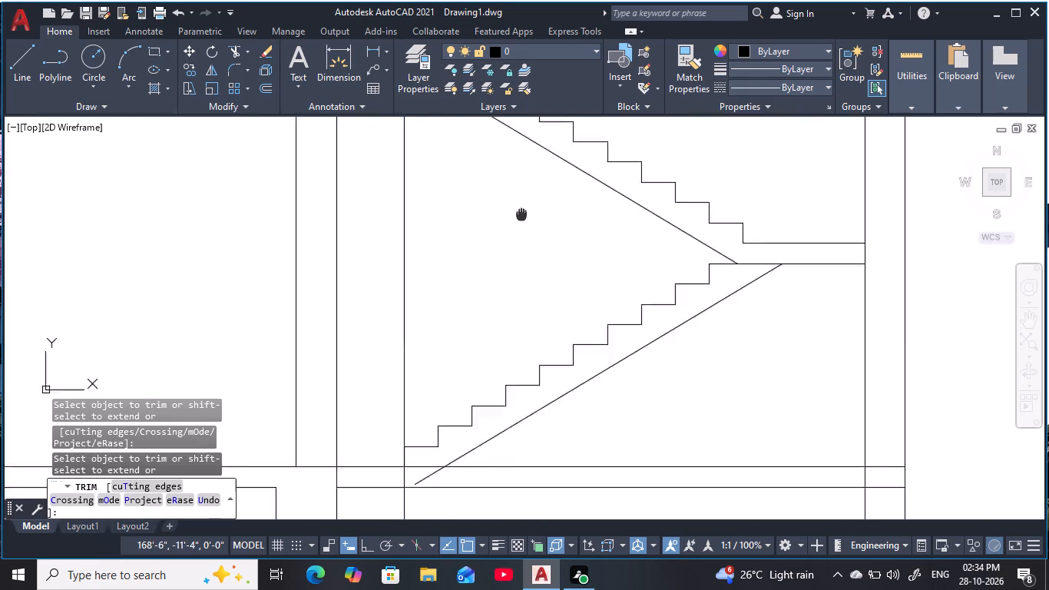
pyautogui.moveTo(528, 191); pyautogui.dragTo(528, 194, button='middle')
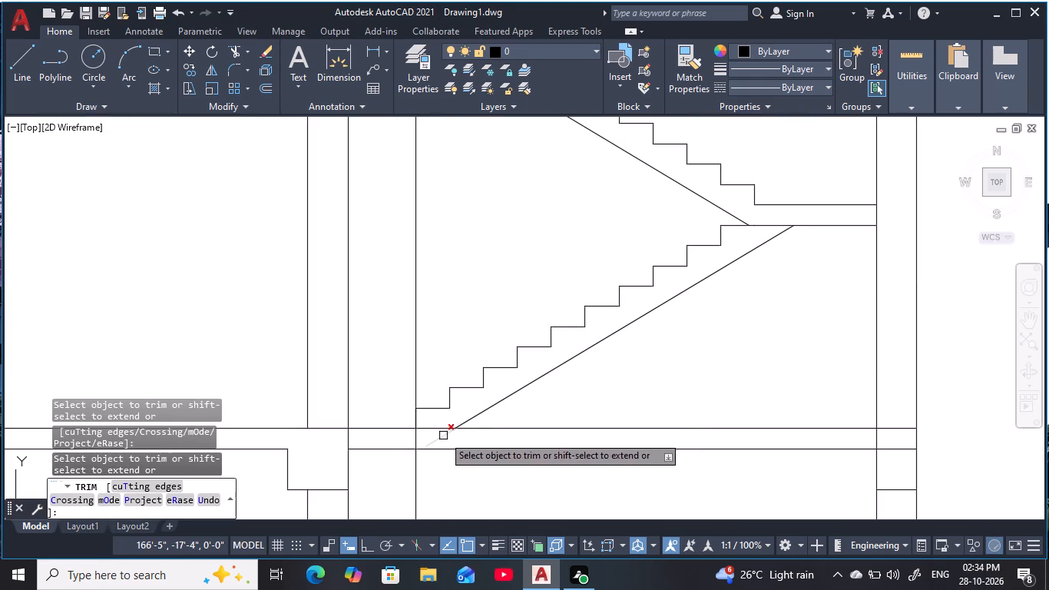
pyautogui.click(444, 436)
pyautogui.scroll(-2, 697, 380)
pyautogui.moveTo(684, 380); pyautogui.dragTo(614, 358, button='middle')
pyautogui.press('Escape')
pyautogui.press('Escape')
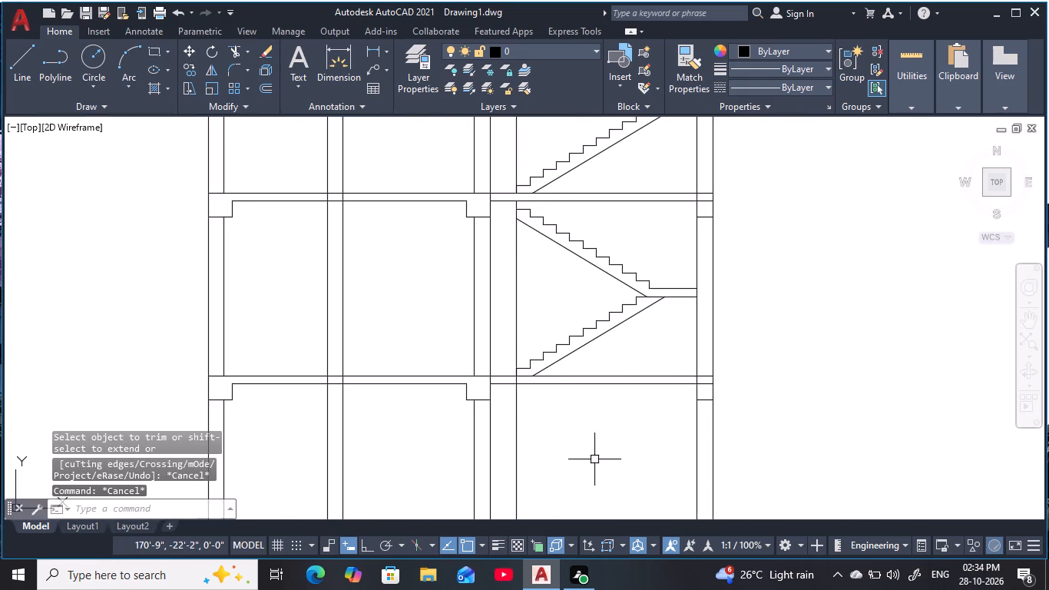
# Measure the landing's length from the foot of the last riser to the wall with a linear dimension.
pyautogui.middleClick(594, 346)
pyautogui.press('Escape')
pyautogui.press('Escape')
pyautogui.moveTo(720, 257); pyautogui.dragTo(645, 332, button='middle')
pyautogui.press('Escape')
pyautogui.scroll(3, 598, 336)
pyautogui.moveTo(598, 336); pyautogui.dragTo(577, 290, button='middle')
pyautogui.press('Escape')
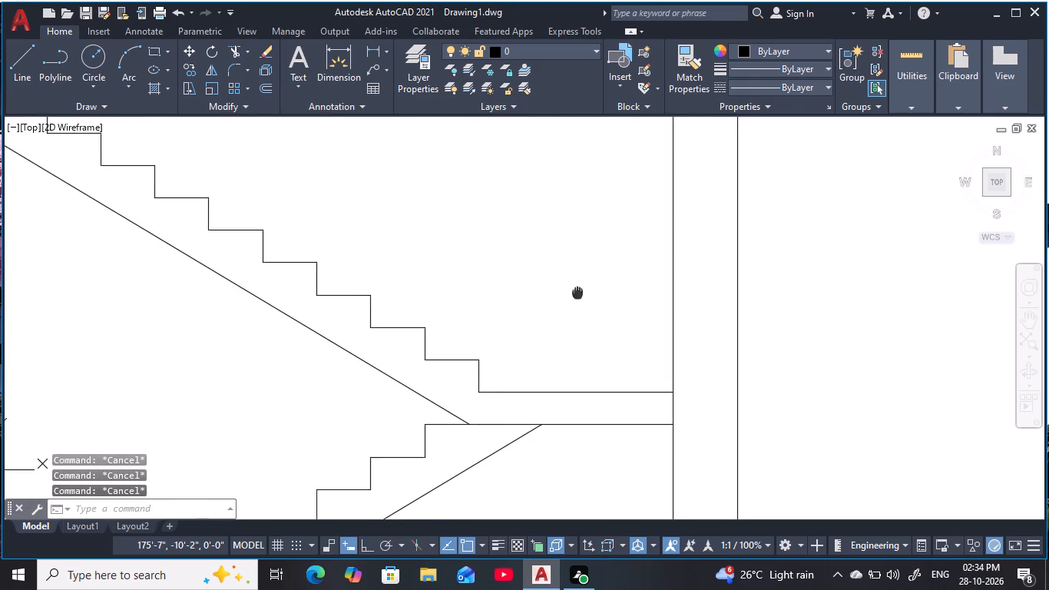
pyautogui.press('Escape')
pyautogui.moveTo(577, 290); pyautogui.dragTo(575, 283, button='middle')
pyautogui.press('Escape')
pyautogui.write('DLI')
pyautogui.press('space')
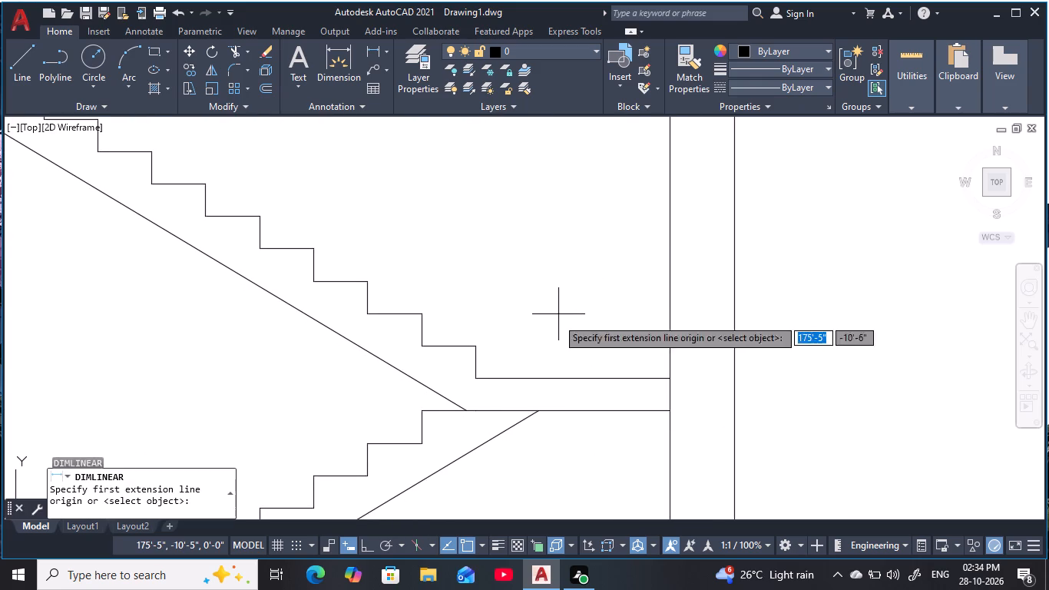
pyautogui.click(474, 380)
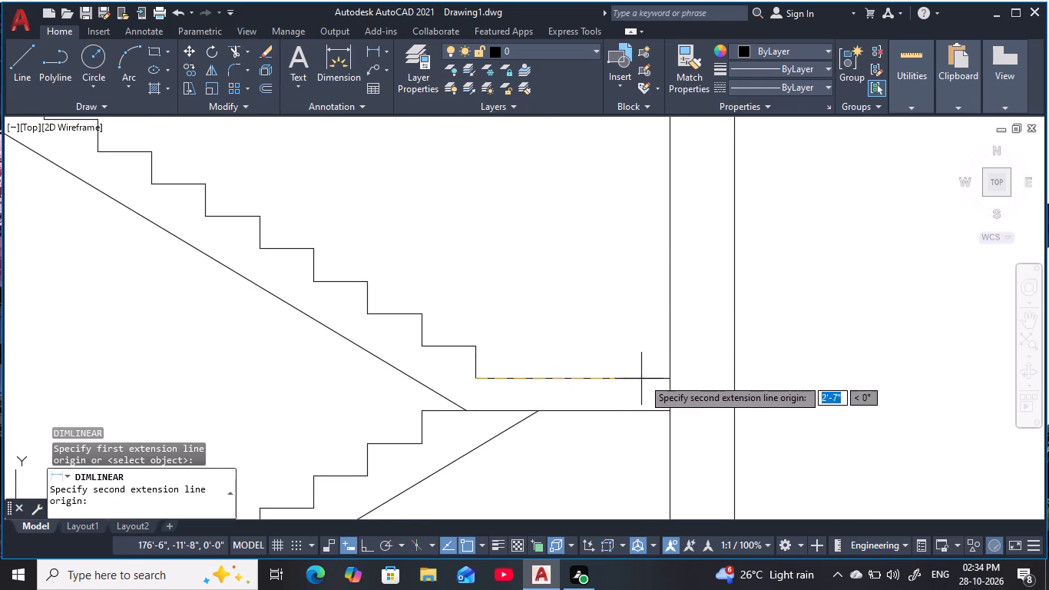
pyautogui.click(668, 379)
pyautogui.press('Escape')
pyautogui.press('Escape')
# Draw the lowest storey's first step with a 6-inch riser and 10-inch tread, starting where the vertical stair line meets the floor.
pyautogui.scroll(-2, 627, 399)
pyautogui.moveTo(629, 396); pyautogui.dragTo(640, 300, button='middle')
pyautogui.press('Escape')
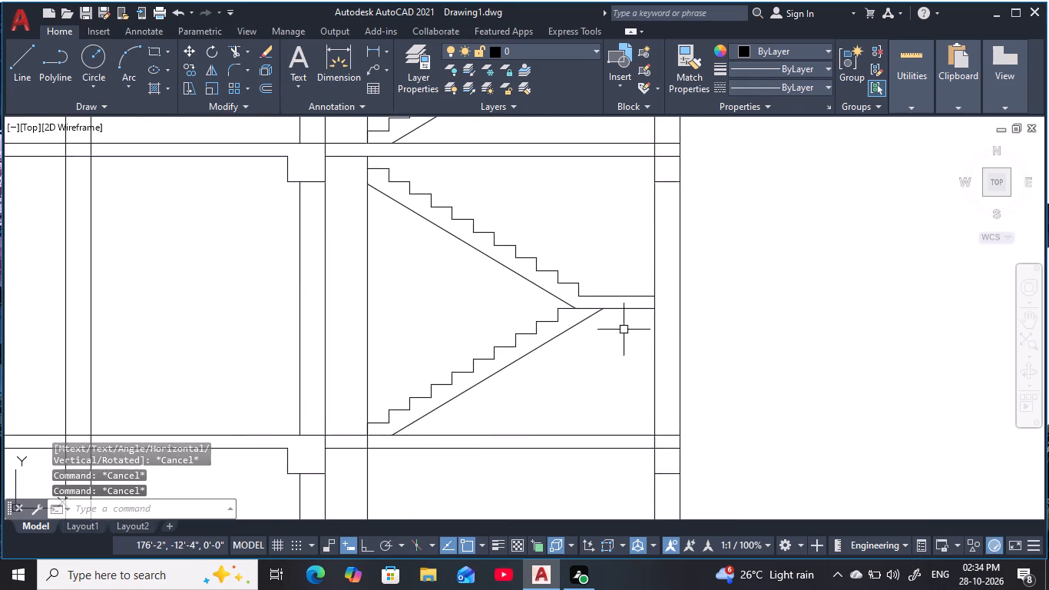
pyautogui.moveTo(606, 380); pyautogui.dragTo(589, 310, button='middle')
pyautogui.press('Escape')
pyautogui.press('Escape')
pyautogui.moveTo(590, 349); pyautogui.dragTo(593, 248, button='middle')
pyautogui.press('Escape')
pyautogui.scroll(-2, 594, 266)
pyautogui.moveTo(604, 305); pyautogui.dragTo(609, 293, button='middle')
pyautogui.press('Escape')
pyautogui.scroll(1, 582, 316)
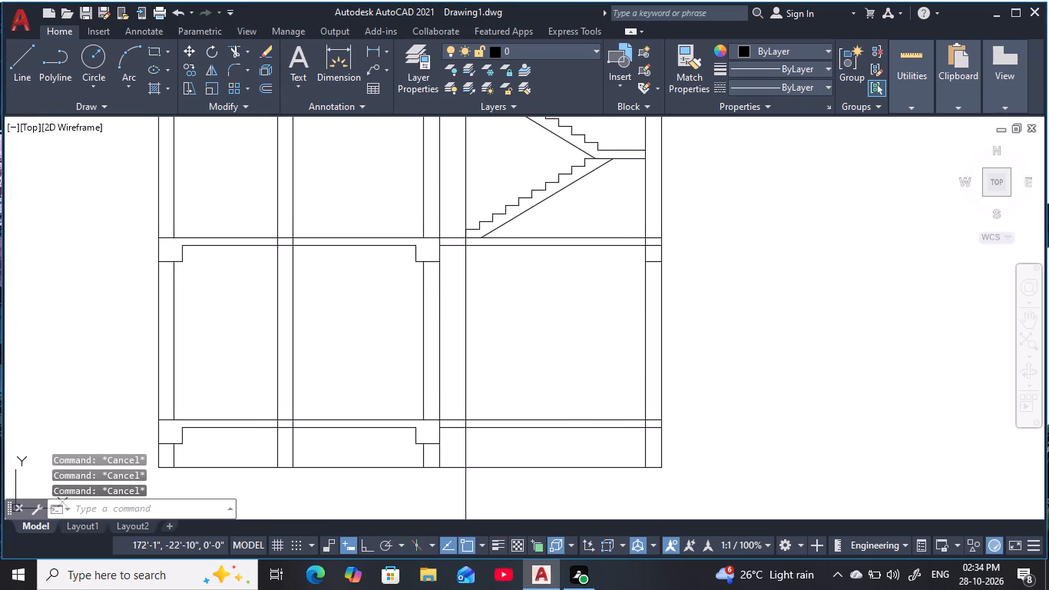
pyautogui.press('Escape')
pyautogui.moveTo(571, 325); pyautogui.dragTo(577, 305, button='middle')
pyautogui.press('Escape')
pyautogui.press('Escape')
pyautogui.press('l')
pyautogui.press('space')
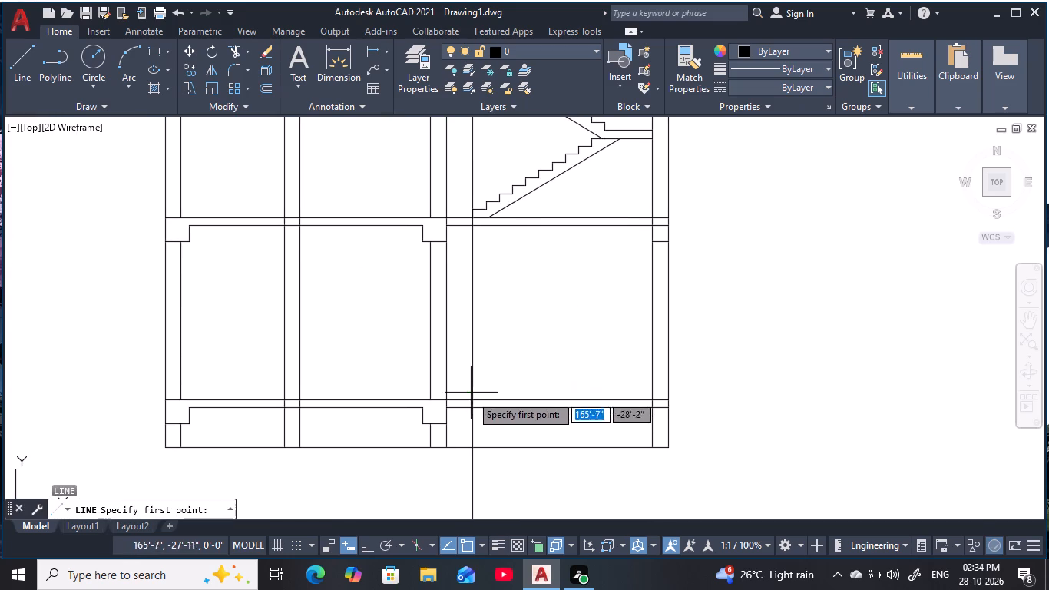
pyautogui.click(474, 399)
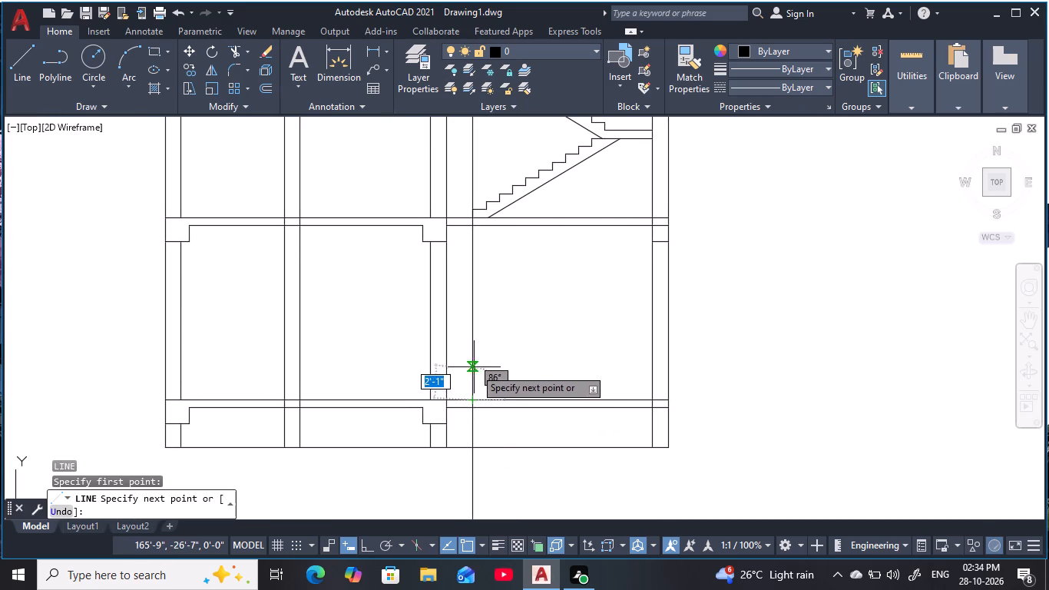
pyautogui.press('F8')
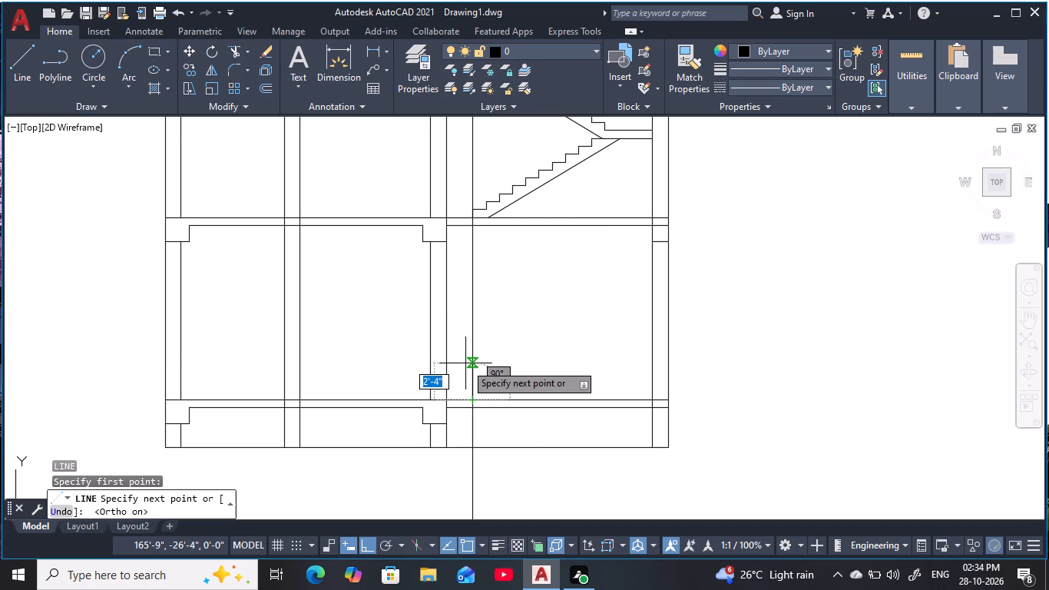
pyautogui.write('6')
pyautogui.press('space')
pyautogui.write('10')
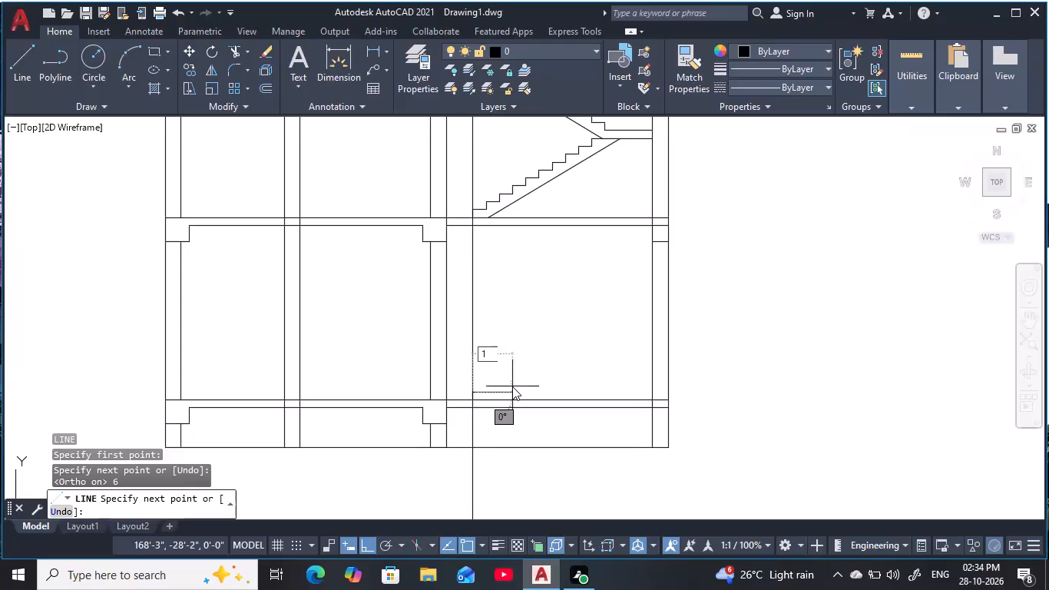
pyautogui.press('space')
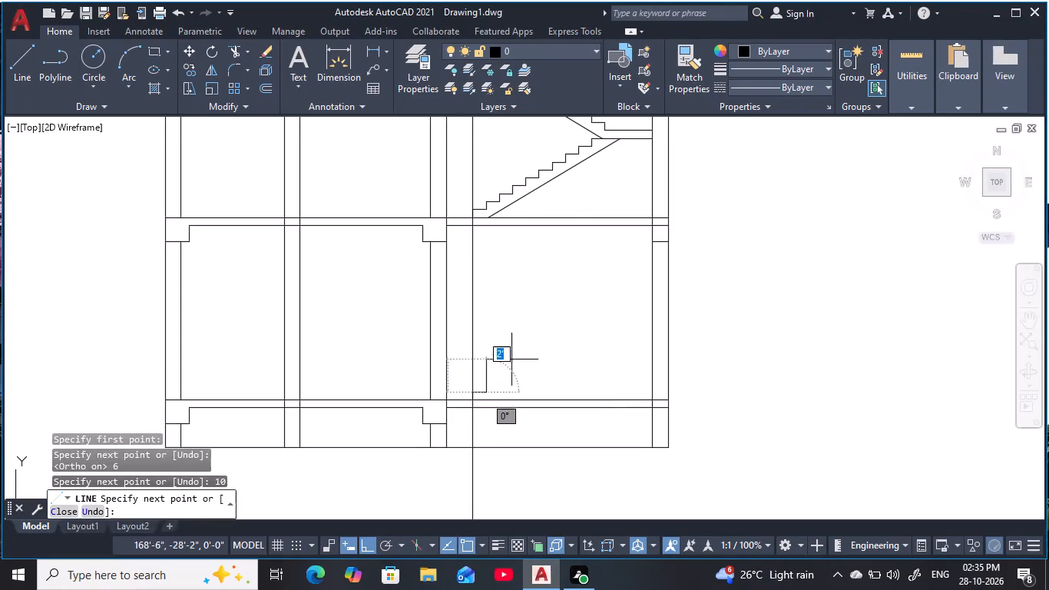
pyautogui.press('Escape')
pyautogui.press('Escape')
pyautogui.press('Escape')
# Copy the first step as an array of 10 items, rising tread end to riser foot, to form the lowest storey's lower flight.
pyautogui.scroll(2, 469, 411)
pyautogui.press('Escape')
pyautogui.moveTo(476, 406); pyautogui.dragTo(472, 413, button='middle')
pyautogui.press('Escape')
pyautogui.click(448, 349)
pyautogui.click(520, 433)
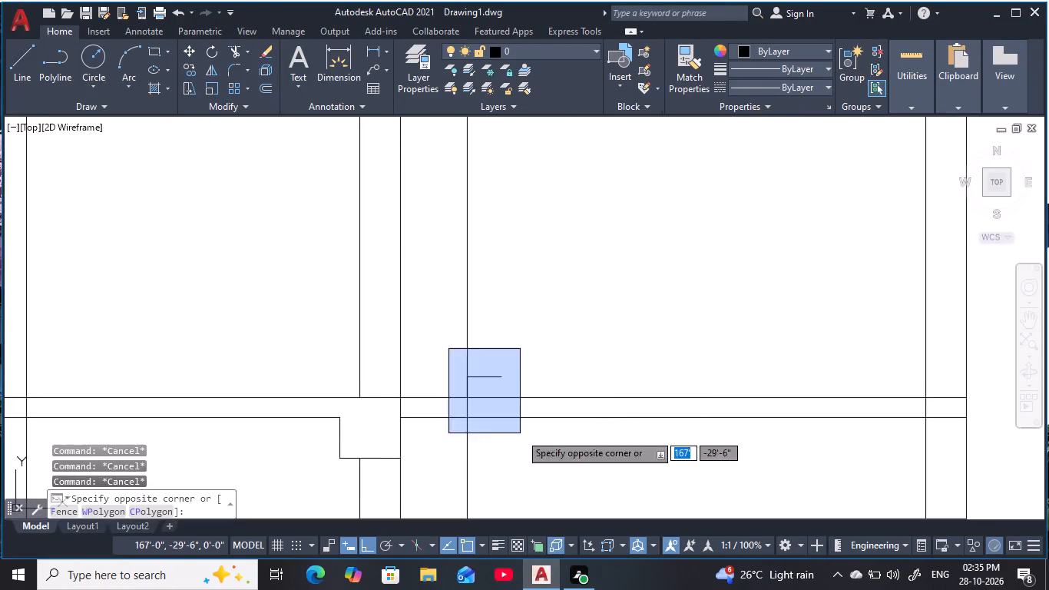
pyautogui.press('c')
pyautogui.press('o')
pyautogui.press('space')
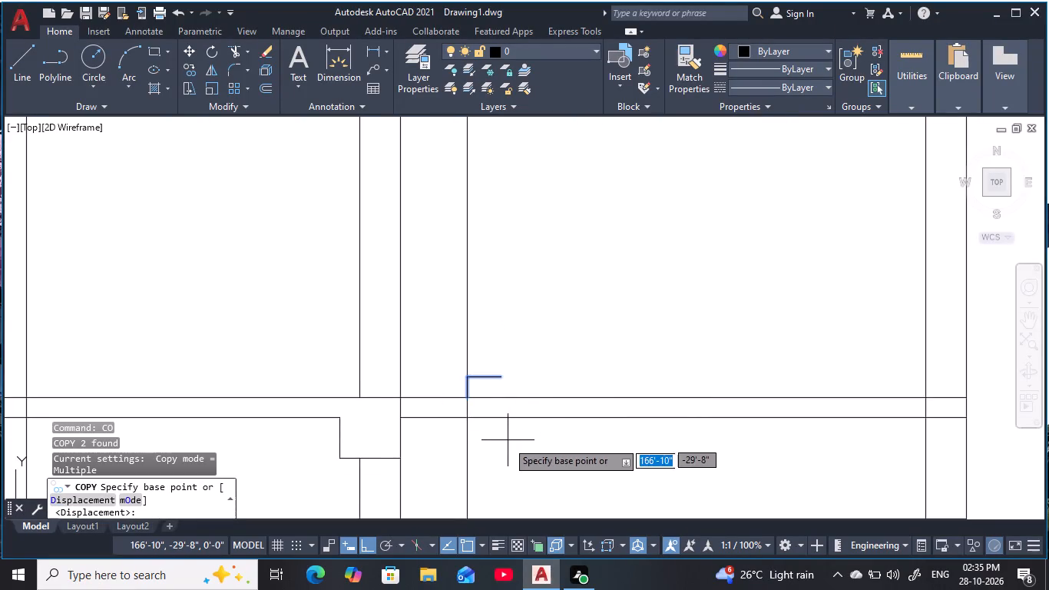
pyautogui.click(463, 397)
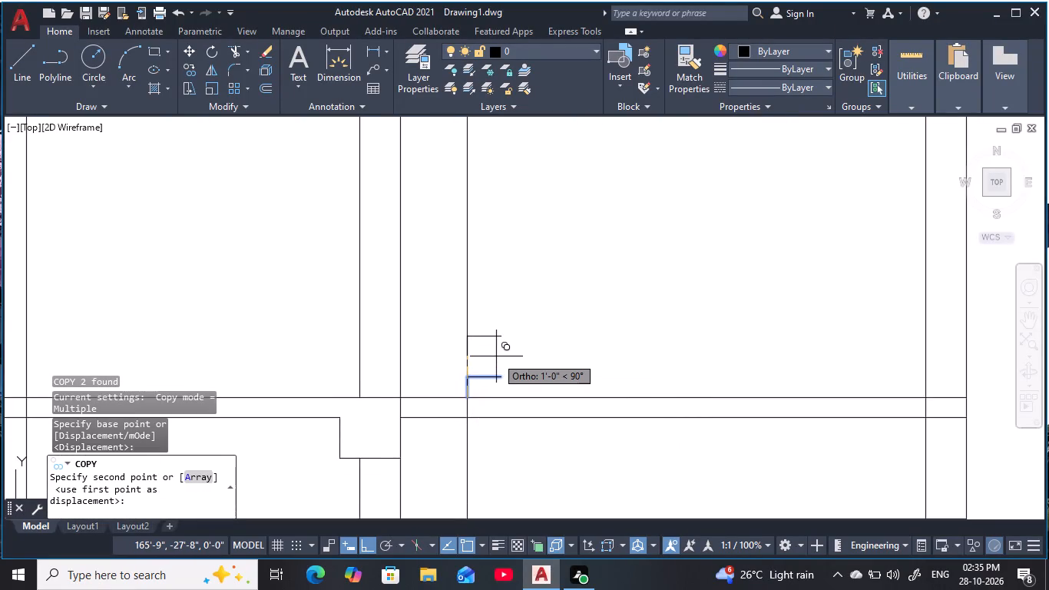
pyautogui.write('A')
pyautogui.press('space')
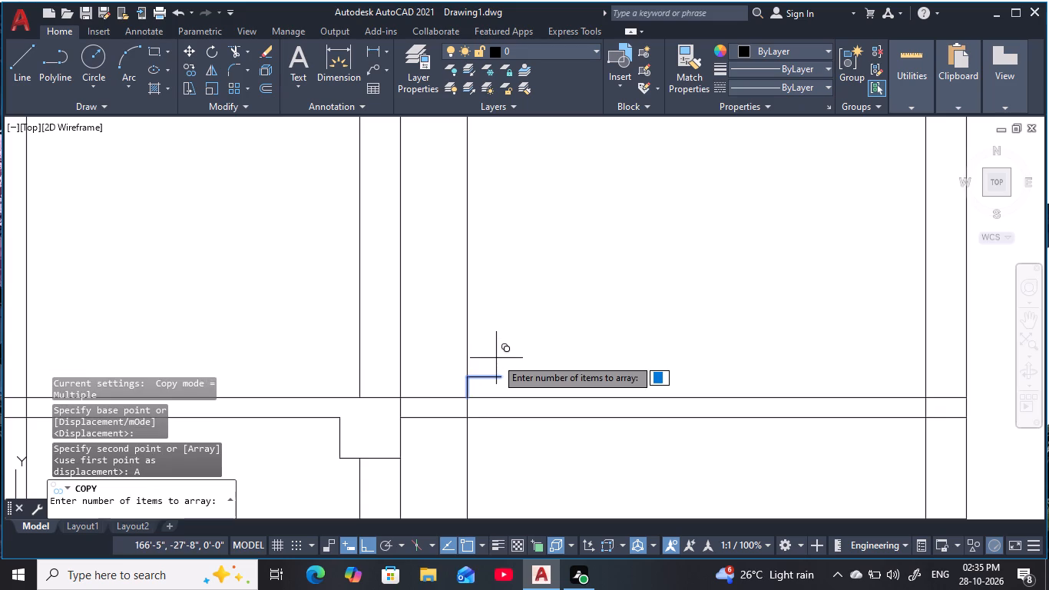
pyautogui.write('10')
pyautogui.press('space')
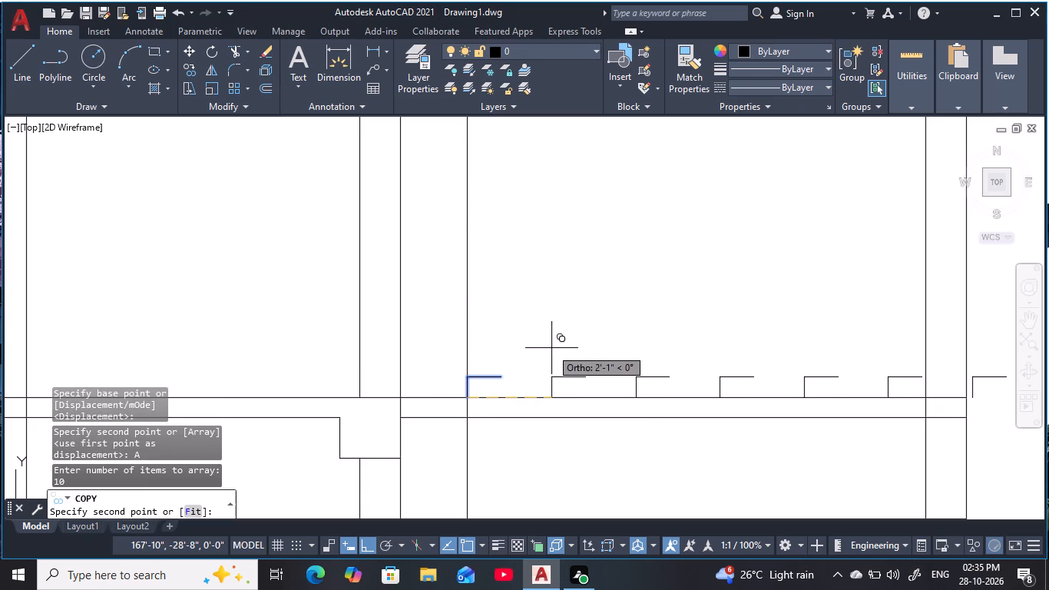
pyautogui.press('F8')
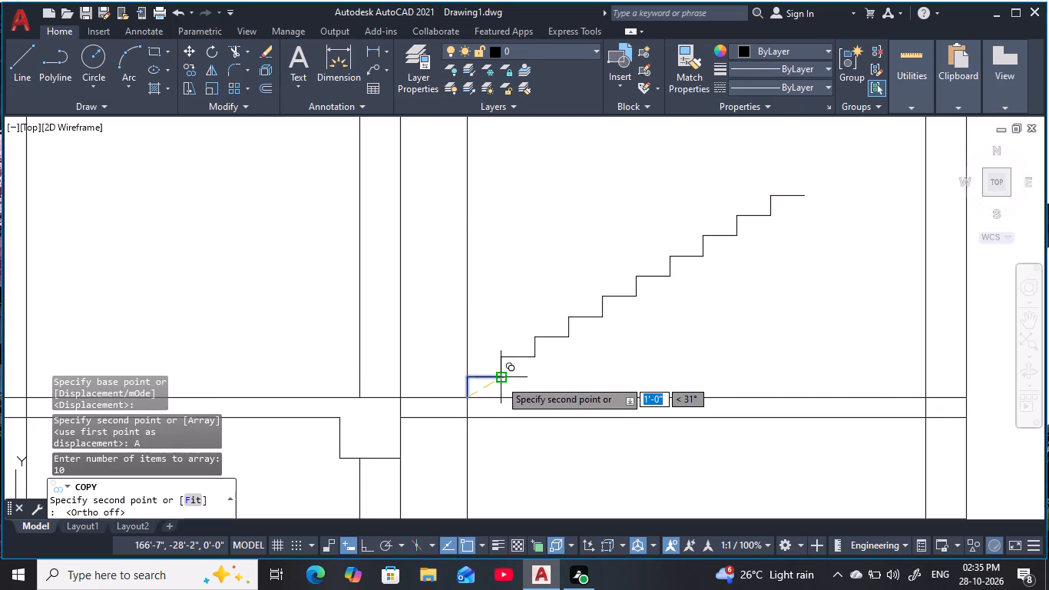
pyautogui.scroll(1, 500, 380)
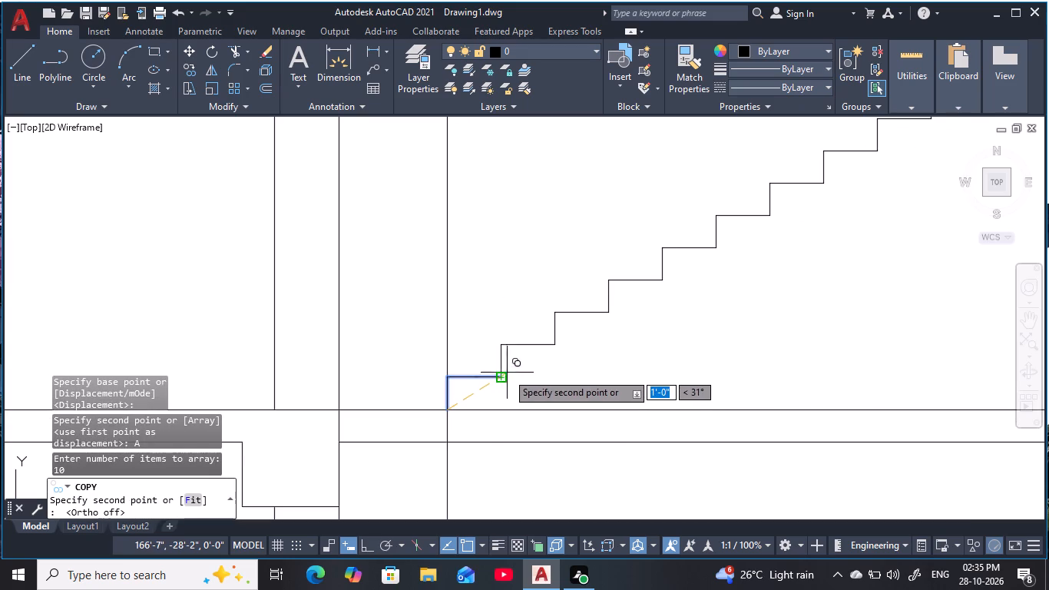
pyautogui.click(501, 376)
pyautogui.press('Escape')
pyautogui.press('Escape')
# Draw a horizontal landing line from the end of the flight's last tread to the inner face of the wall.
pyautogui.scroll(-2, 571, 359)
pyautogui.moveTo(573, 359); pyautogui.dragTo(482, 388, button='middle')
pyautogui.press('Escape')
pyautogui.press('Escape')
pyautogui.press('Escape')
pyautogui.press('Escape')
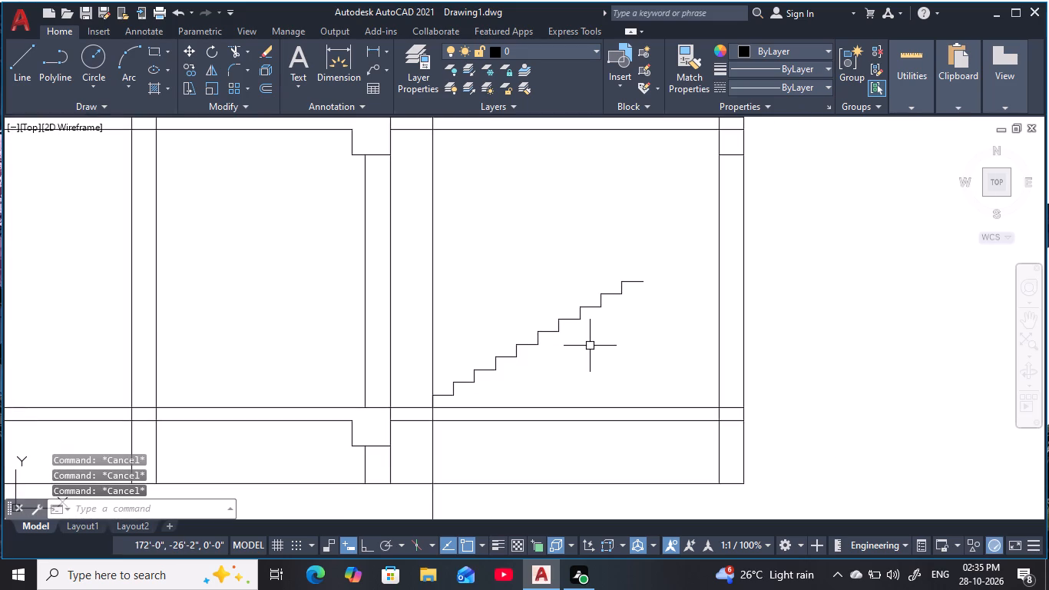
pyautogui.write('L')
pyautogui.press('space')
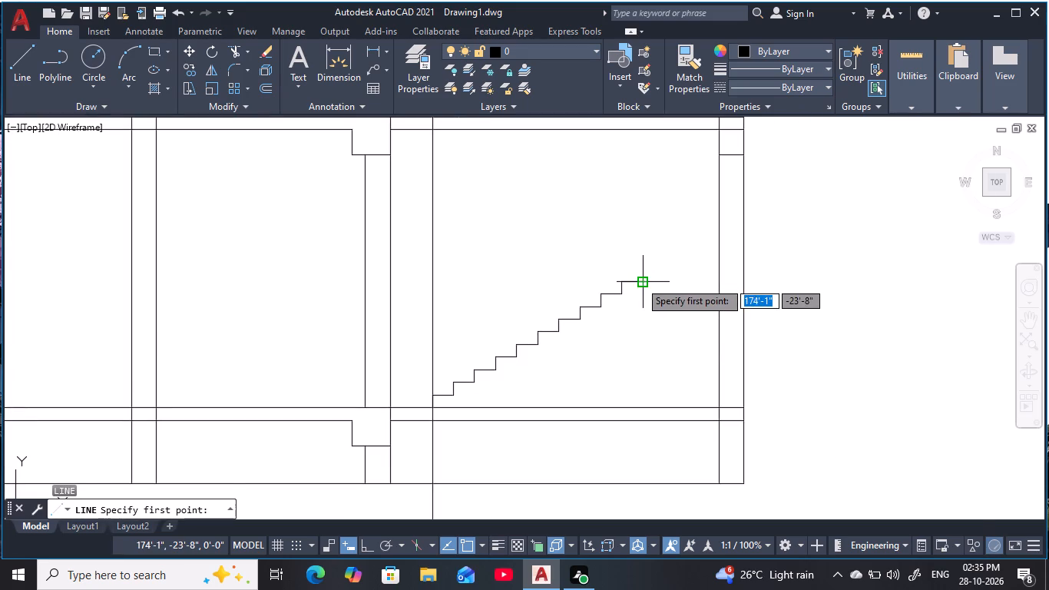
pyautogui.click(640, 281)
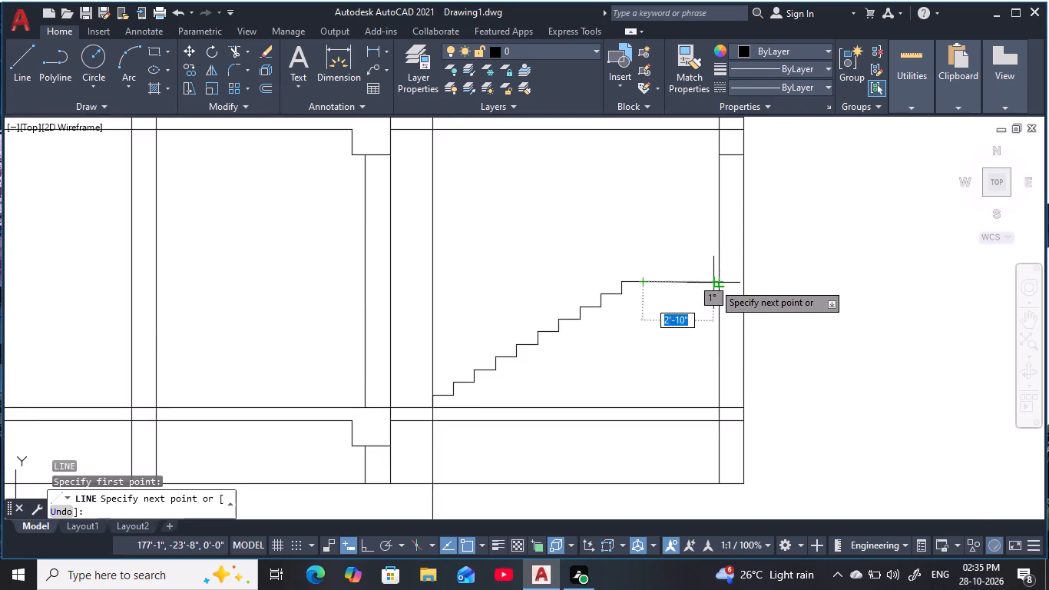
pyautogui.click(721, 283)
pyautogui.press('Escape')
pyautogui.press('Escape')
pyautogui.press('Escape')
# Offset the lowest storey's landing line 6 inches upward.
pyautogui.moveTo(661, 316); pyautogui.dragTo(646, 340, button='middle')
pyautogui.press('Escape')
pyautogui.press('Escape')
pyautogui.press('Escape')
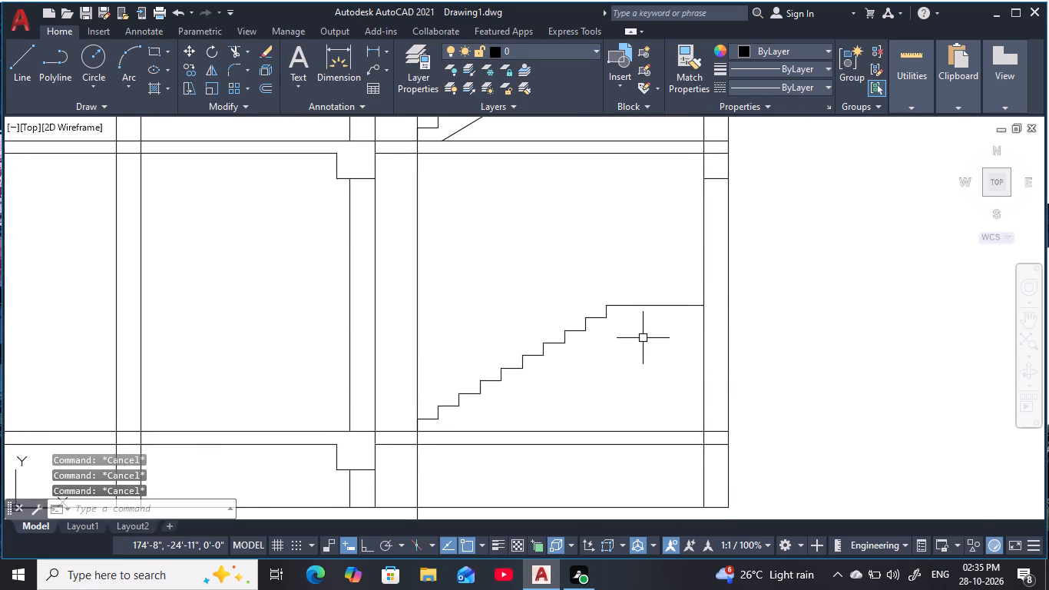
pyautogui.press('o')
pyautogui.press('space')
pyautogui.press('6')
pyautogui.press('space')
pyautogui.click(645, 306)
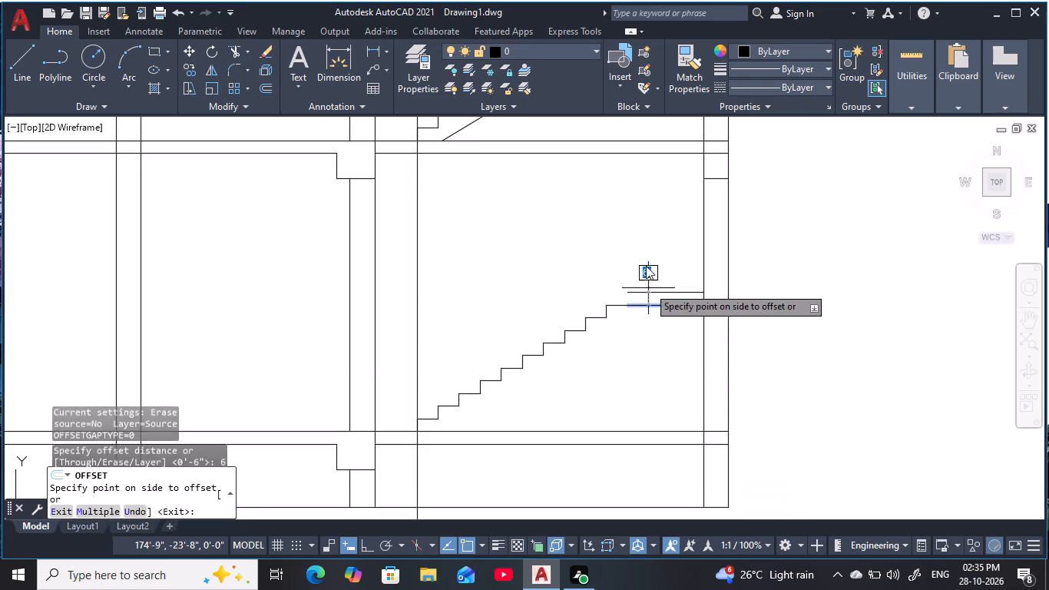
pyautogui.click(646, 261)
pyautogui.press('Escape')
pyautogui.press('Escape')
# Draw the upper flight's first step from the free end of the upper landing line, with a 6-inch riser and 10-inch tread away from the wall.
pyautogui.moveTo(646, 261); pyautogui.dragTo(641, 310, button='middle')
pyautogui.press('Escape')
pyautogui.press('Escape')
pyautogui.press('Escape')
pyautogui.press('l')
pyautogui.press('space')
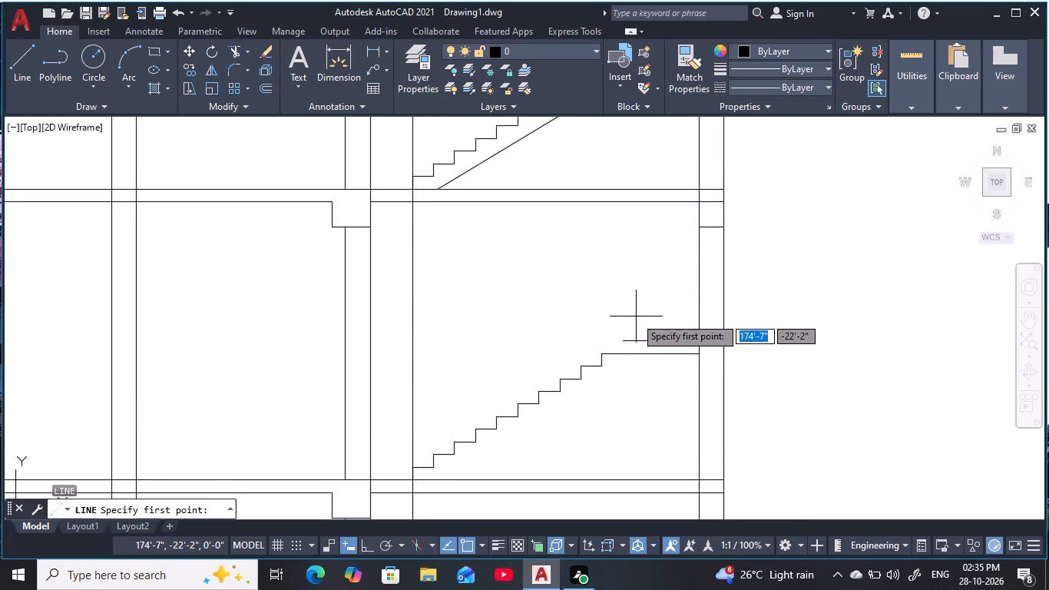
pyautogui.click(624, 340)
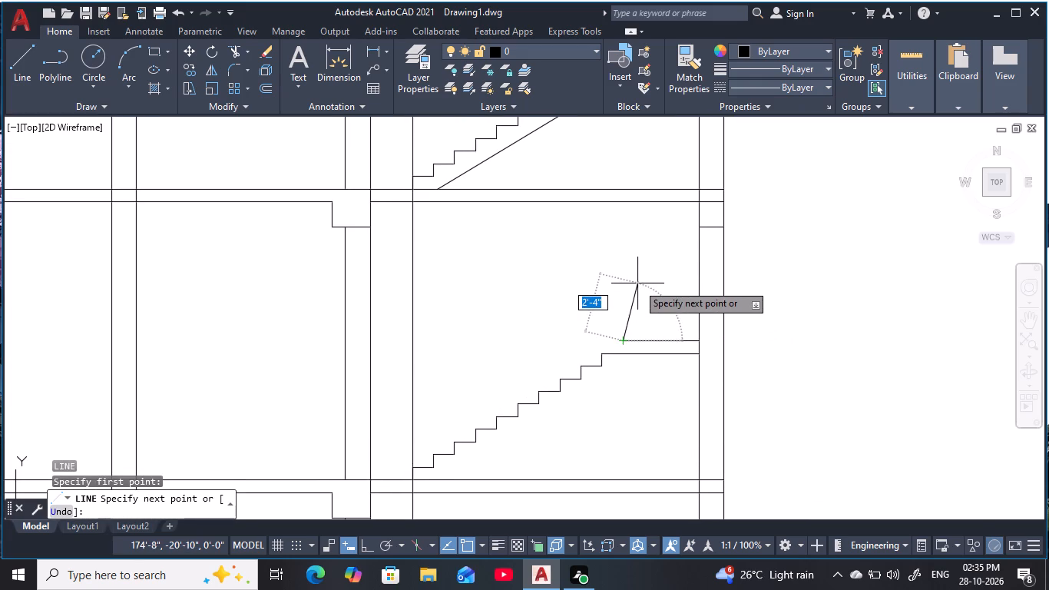
pyautogui.press('F8')
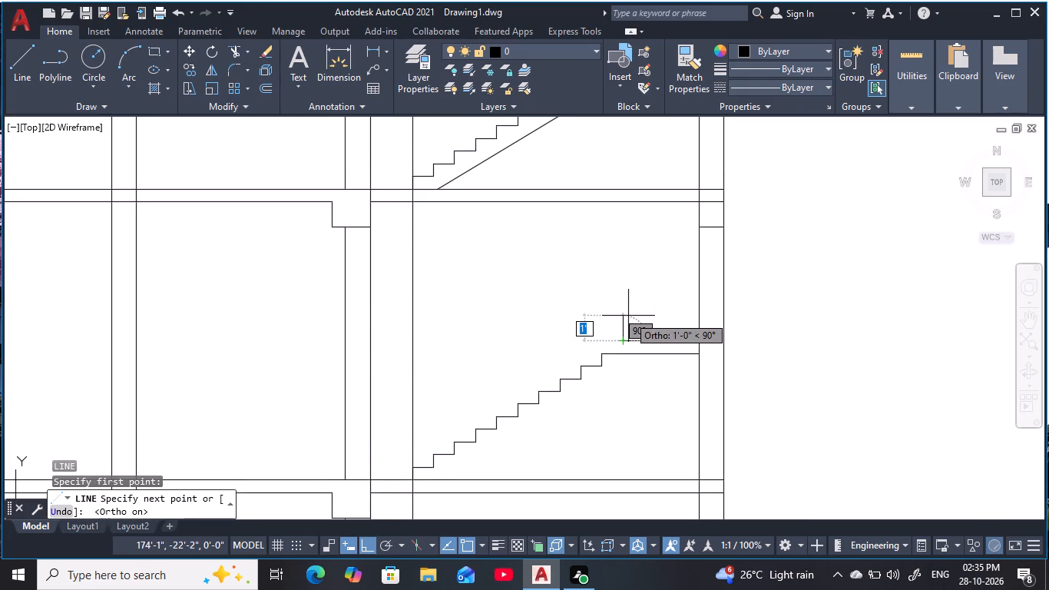
pyautogui.write('6')
pyautogui.press('space')
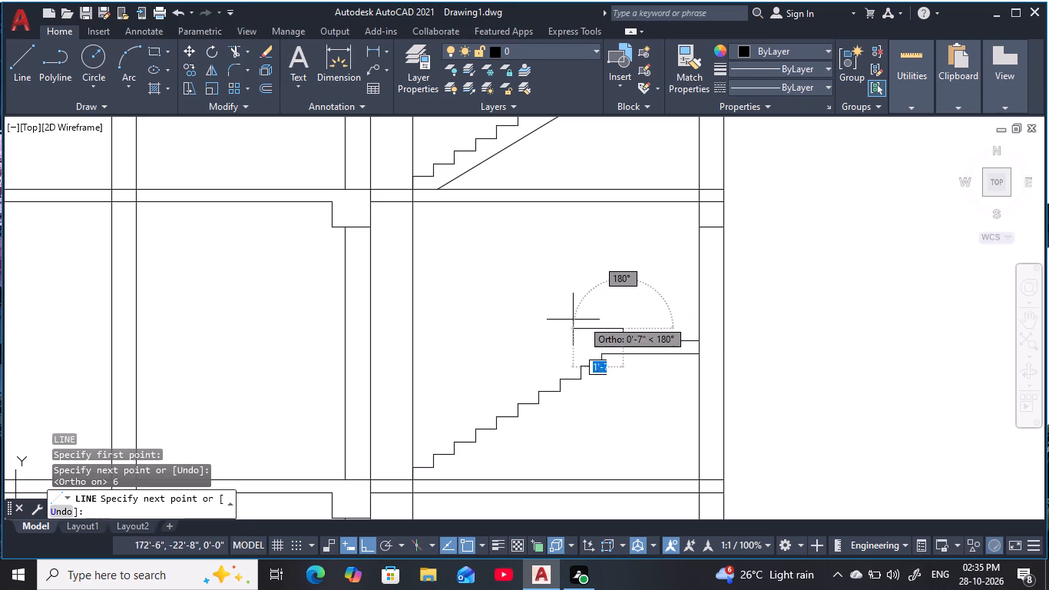
pyautogui.write('10')
pyautogui.press('space')
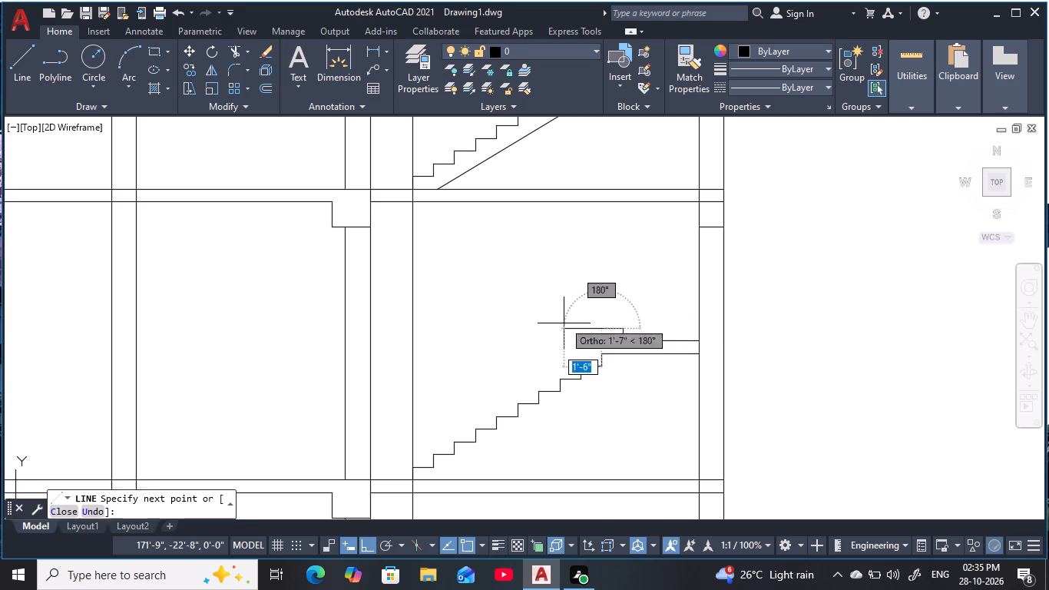
pyautogui.press('Escape')
pyautogui.press('Escape')
pyautogui.press('Escape')
pyautogui.press('Escape')
pyautogui.press('Escape')
pyautogui.press('Escape')
# Copy the upper flight's first step as an array of 10 items, from riser foot to tread end.
pyautogui.click(588, 309)
pyautogui.click(647, 352)
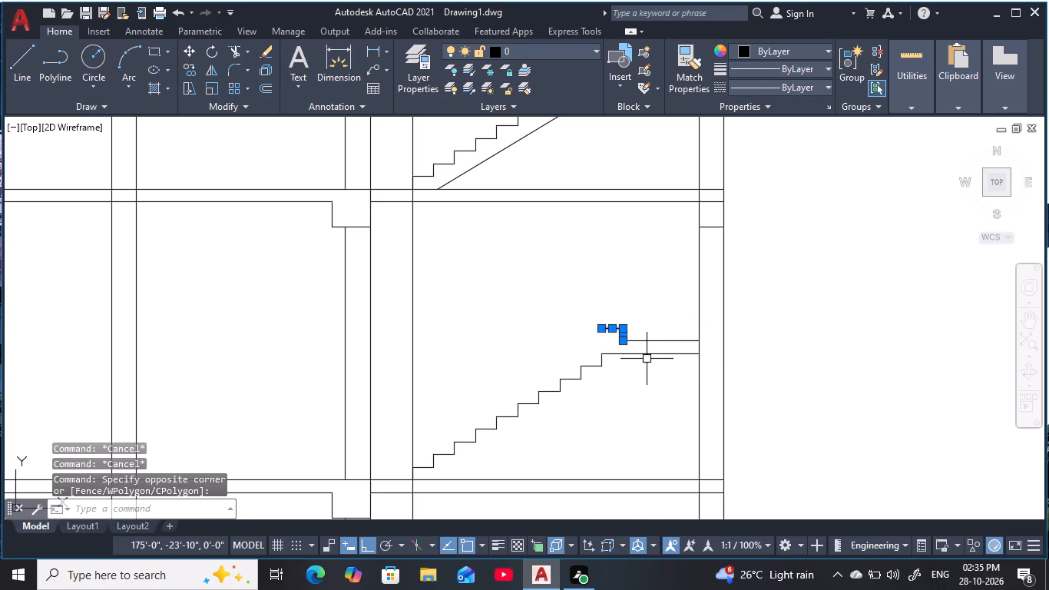
pyautogui.press('c')
pyautogui.press('o')
pyautogui.press('space')
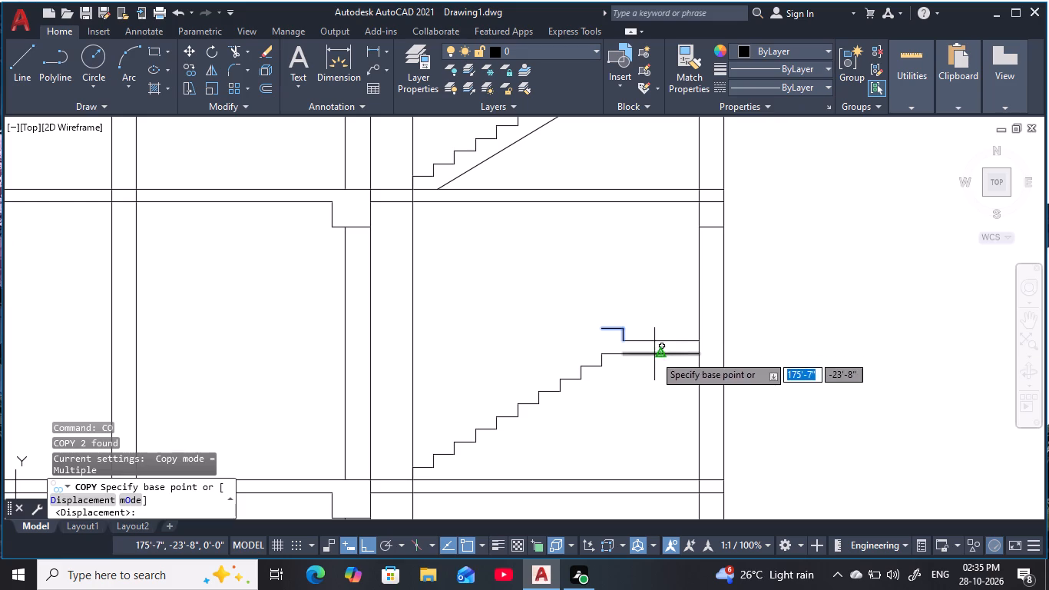
pyautogui.click(624, 342)
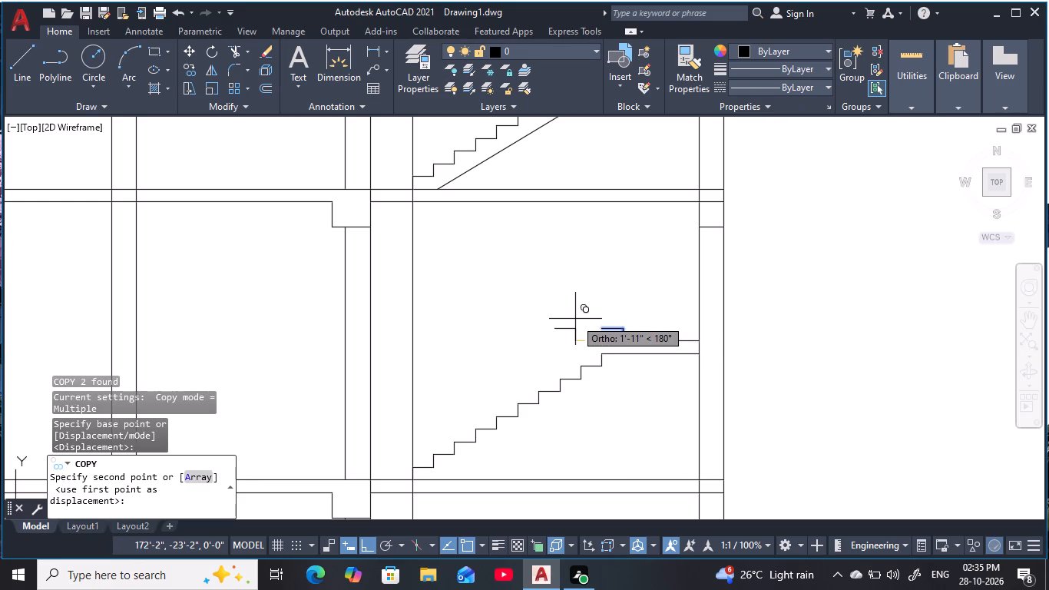
pyautogui.write('A 10')
pyautogui.press('space')
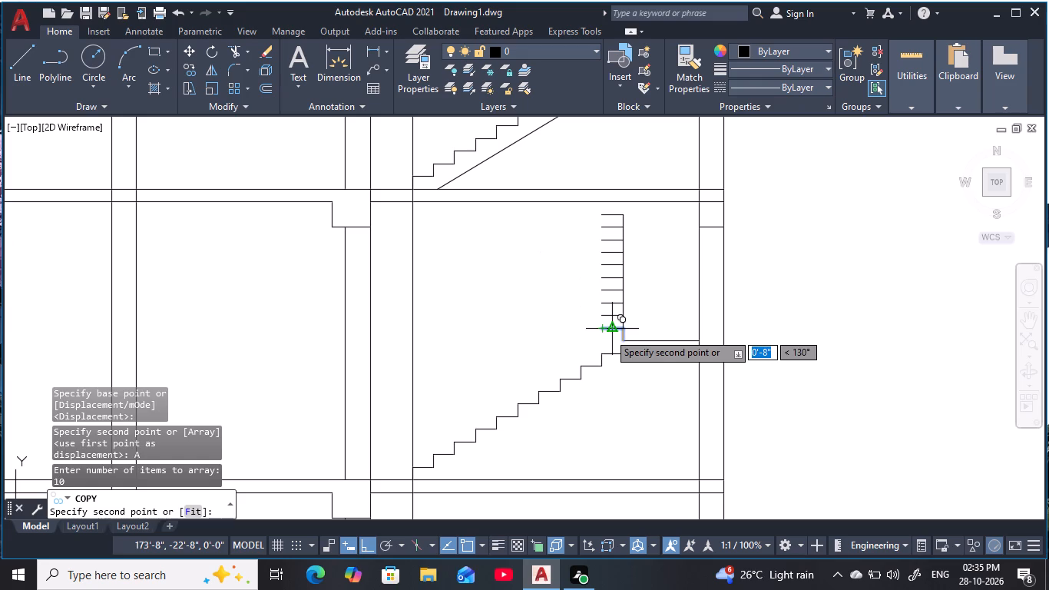
pyautogui.press('F8')
pyautogui.scroll(2, 602, 329)
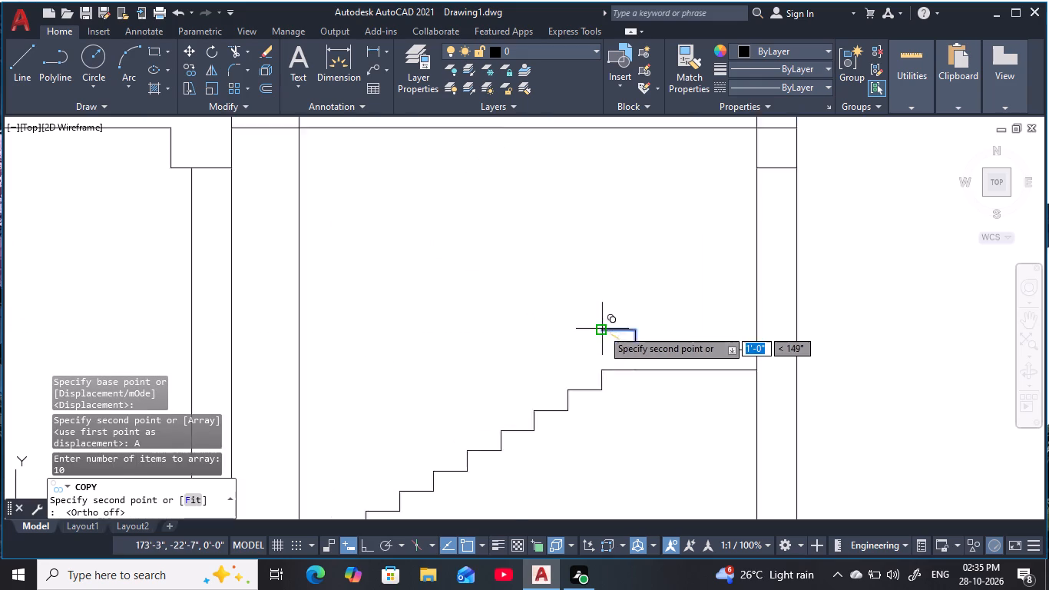
pyautogui.scroll(1, 602, 329)
pyautogui.click(601, 331)
pyautogui.press('Escape')
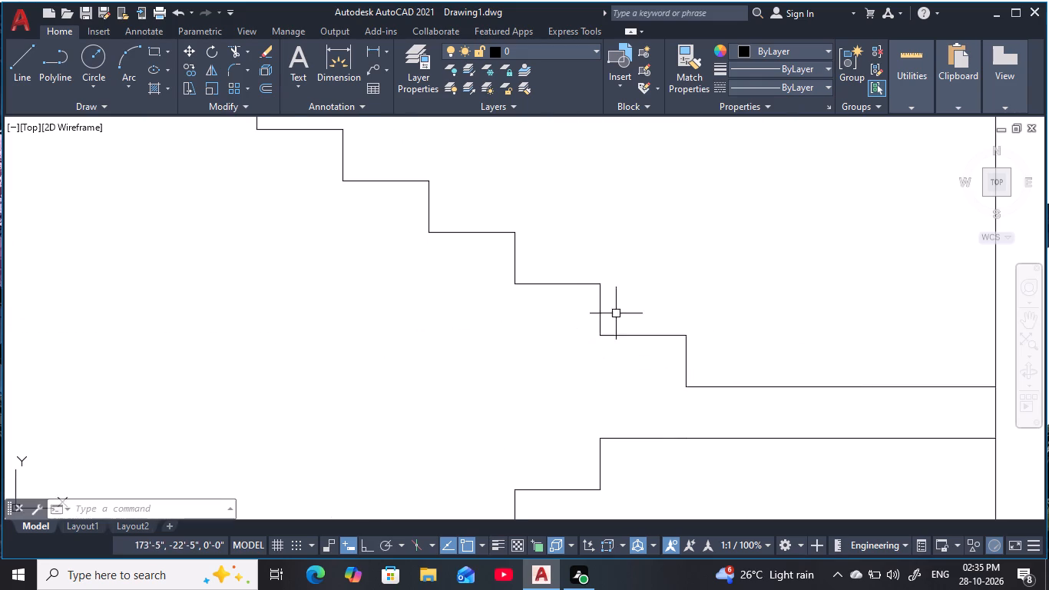
pyautogui.press('Escape')
# Draw a sloping line under the upper flight's steps, from the top tread's wall end to the upper landing line's free end.
pyautogui.scroll(-2, 647, 287)
pyautogui.press('Escape')
pyautogui.moveTo(647, 287); pyautogui.dragTo(640, 332, button='middle')
pyautogui.press('Escape')
pyautogui.press('Escape')
pyautogui.moveTo(623, 316); pyautogui.dragTo(587, 265, button='middle')
pyautogui.press('Escape')
pyautogui.press('Escape')
pyautogui.moveTo(627, 288); pyautogui.dragTo(586, 279, button='middle')
pyautogui.press('Escape')
pyautogui.press('Escape')
pyautogui.scroll(-2, 587, 280)
pyautogui.moveTo(591, 283); pyautogui.dragTo(579, 303, button='middle')
pyautogui.press('Escape')
pyautogui.press('Escape')
pyautogui.press('Escape')
pyautogui.press('Escape')
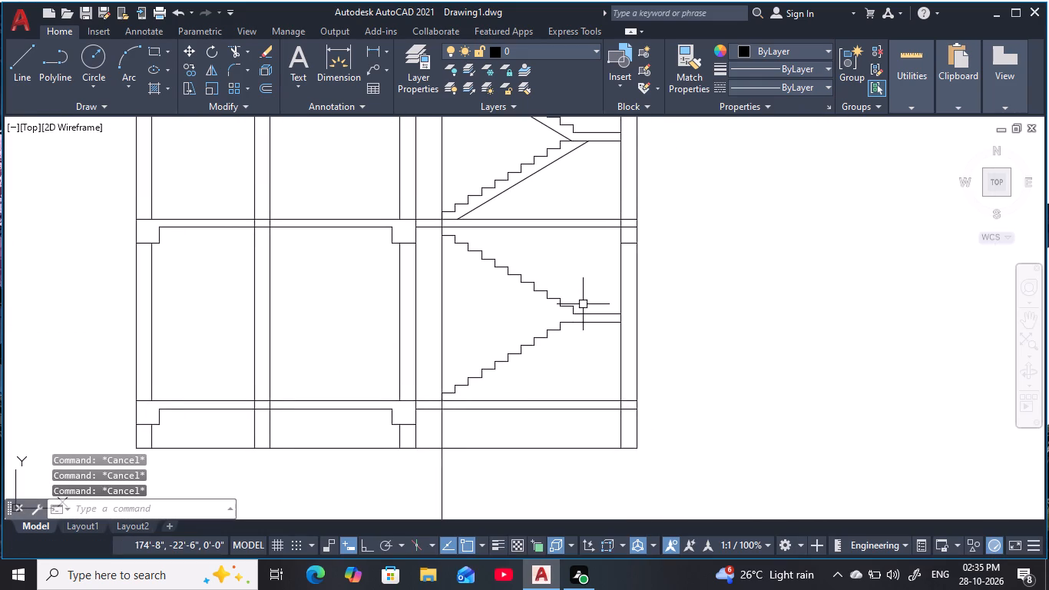
pyautogui.press('l')
pyautogui.press('space')
pyautogui.scroll(2, 592, 335)
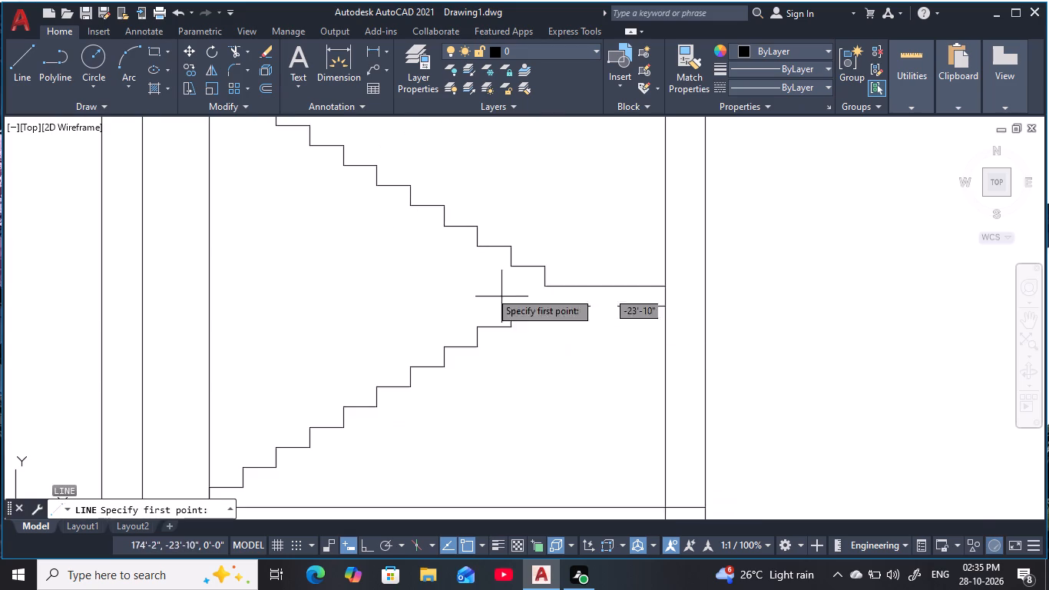
pyautogui.moveTo(495, 260); pyautogui.dragTo(551, 370, button='middle')
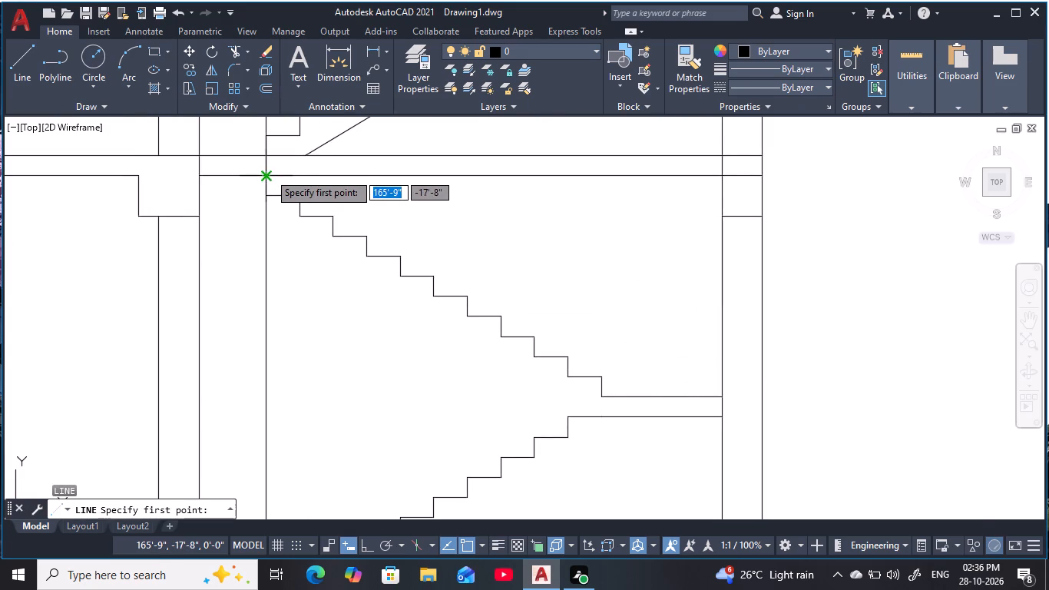
pyautogui.click(267, 193)
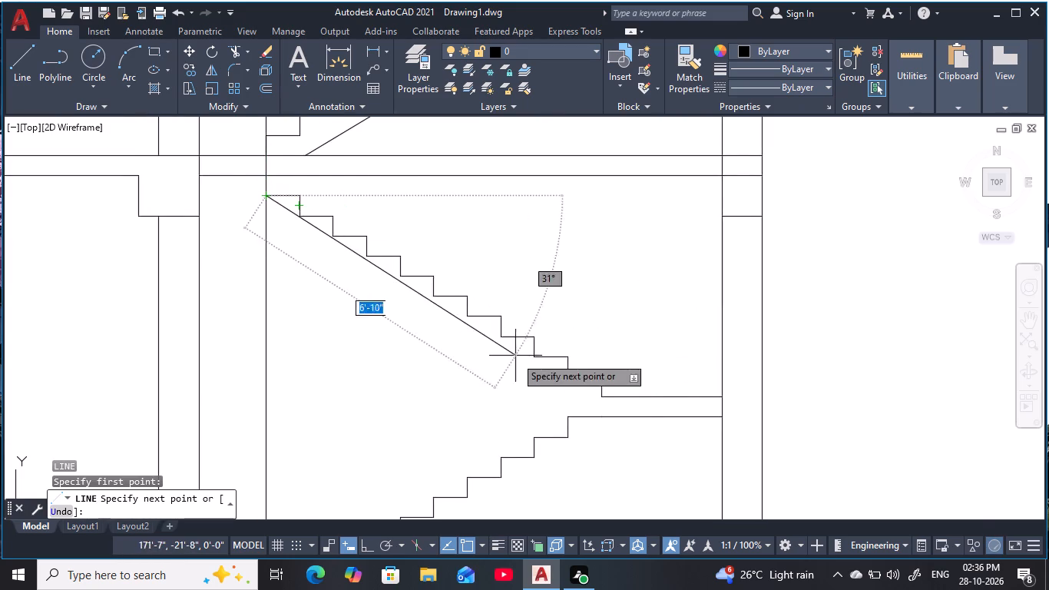
pyautogui.click(599, 396)
pyautogui.press('Escape')
pyautogui.press('Escape')
# Draw a sloping line under the lower flight's steps, from the first riser's foot to the last riser's foot.
pyautogui.moveTo(594, 404); pyautogui.dragTo(562, 300, button='middle')
pyautogui.press('Escape')
pyautogui.press('Escape')
pyautogui.press('space')
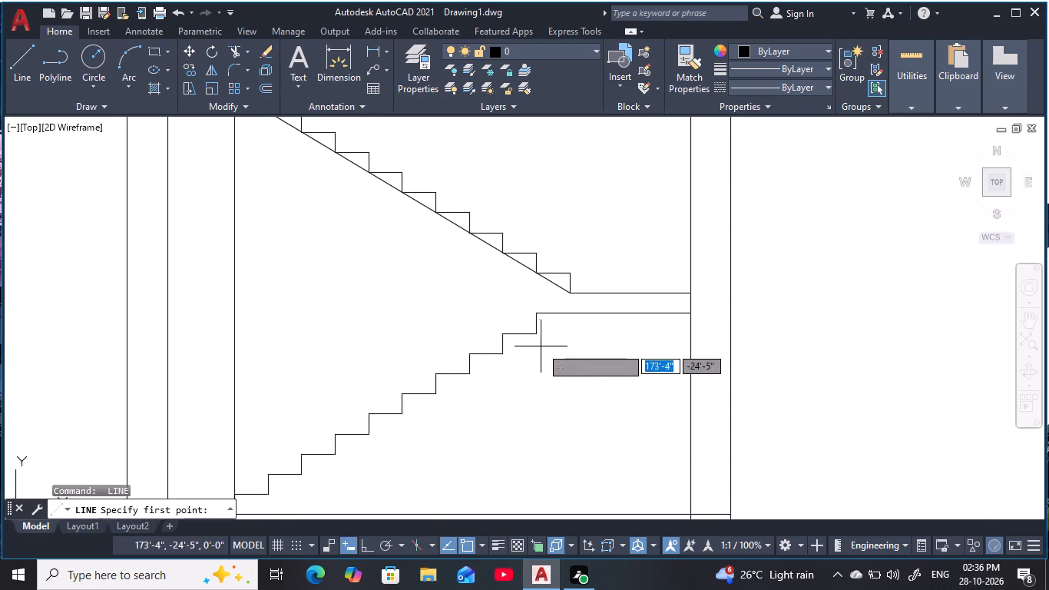
pyautogui.moveTo(531, 350); pyautogui.dragTo(568, 299, button='middle')
pyautogui.click(273, 465)
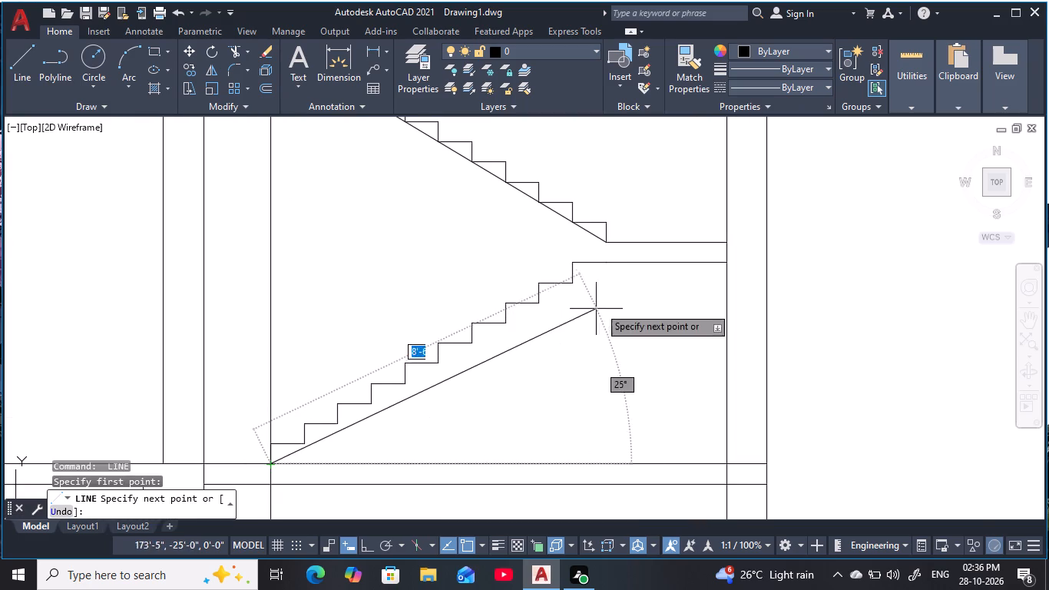
pyautogui.click(571, 284)
pyautogui.press('Escape')
pyautogui.press('Escape')
pyautogui.press('Escape')
pyautogui.press('Escape')
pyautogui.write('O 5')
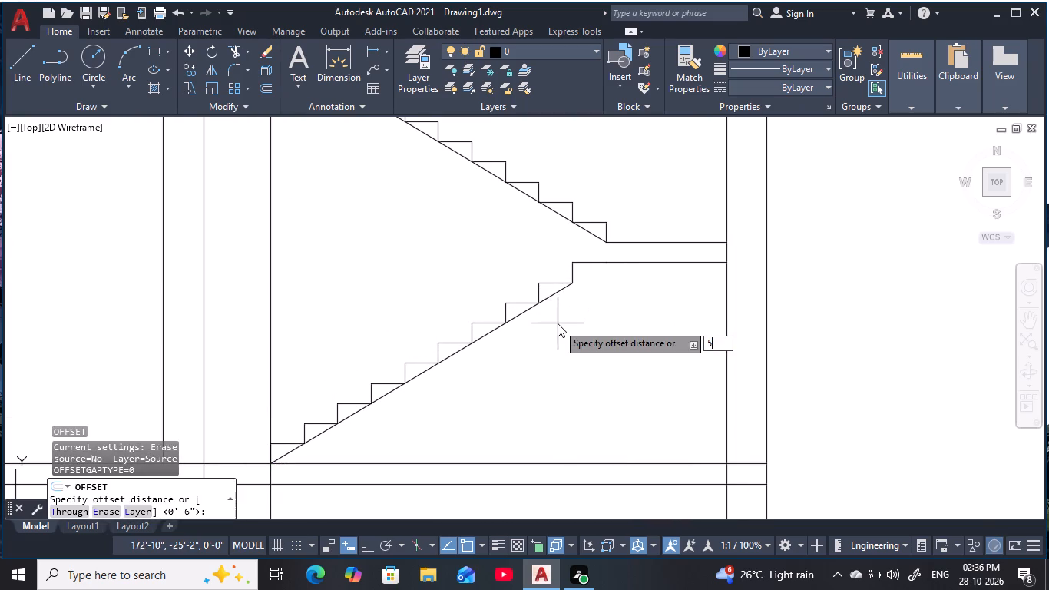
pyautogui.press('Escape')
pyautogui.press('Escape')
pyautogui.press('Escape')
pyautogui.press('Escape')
# Offset the lower flight's sloping line 6 inches to its underside.
pyautogui.write('O 6')
pyautogui.press('space')
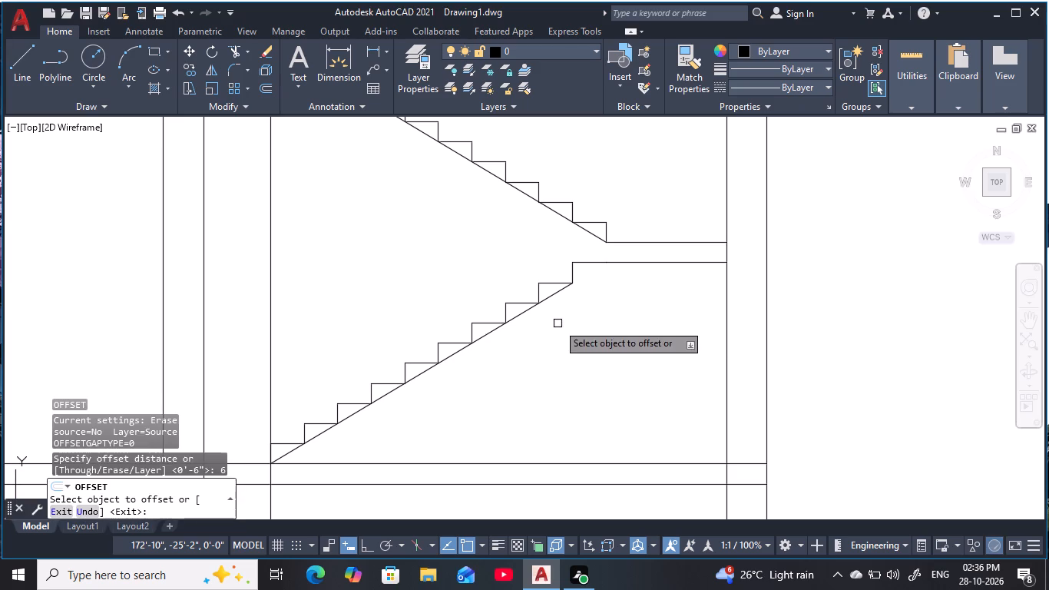
pyautogui.click(513, 320)
pyautogui.click(541, 374)
pyautogui.press('Escape')
pyautogui.moveTo(513, 262); pyautogui.dragTo(535, 342, button='middle')
pyautogui.press('Escape')
pyautogui.press('Escape')
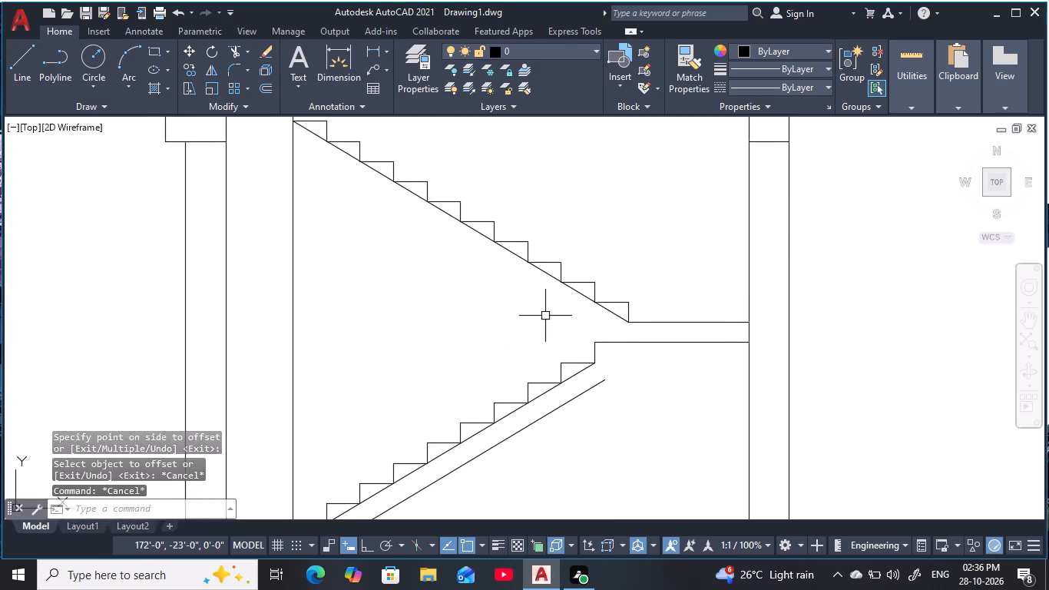
# Offset the upper flight's sloping line 6 inches to its underside.
pyautogui.press('space')
pyautogui.press('Escape')
pyautogui.press('space')
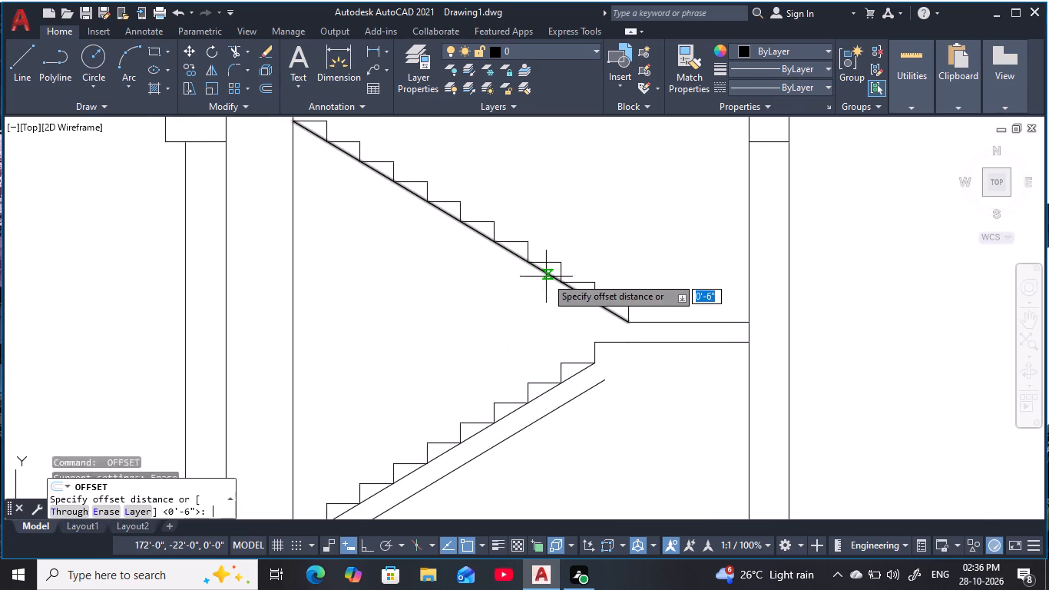
pyautogui.press('space')
pyautogui.click(547, 277)
pyautogui.click(484, 337)
pyautogui.press('Escape')
pyautogui.press('Escape')
pyautogui.middleClick(486, 334)
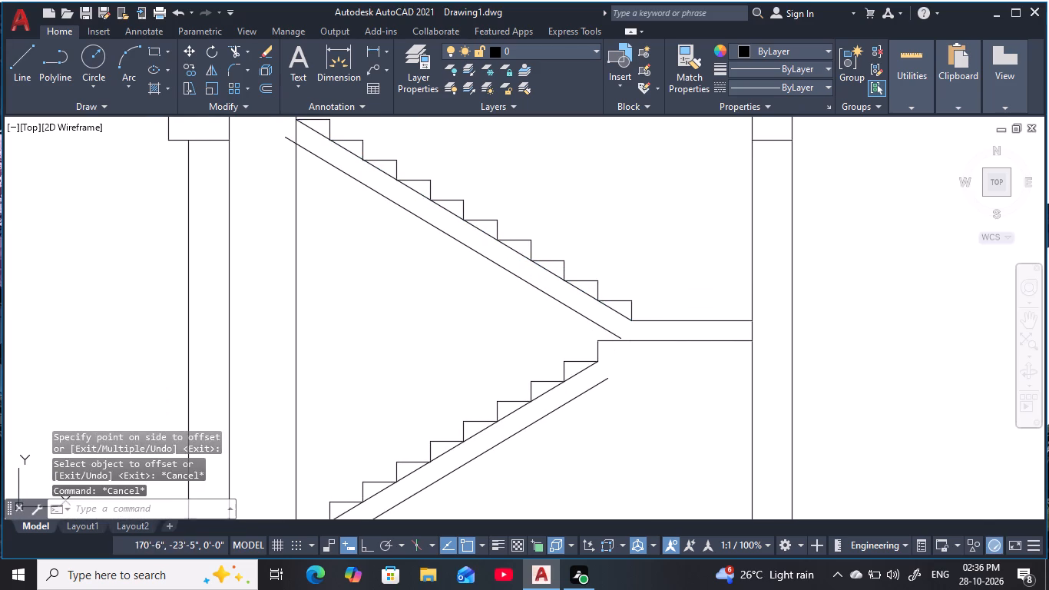
# Extend the landing ends of both offset waist lines to the landing's lower line.
pyautogui.press('Escape')
pyautogui.press('Escape')
pyautogui.press('e')
pyautogui.write('X')
pyautogui.press('space')
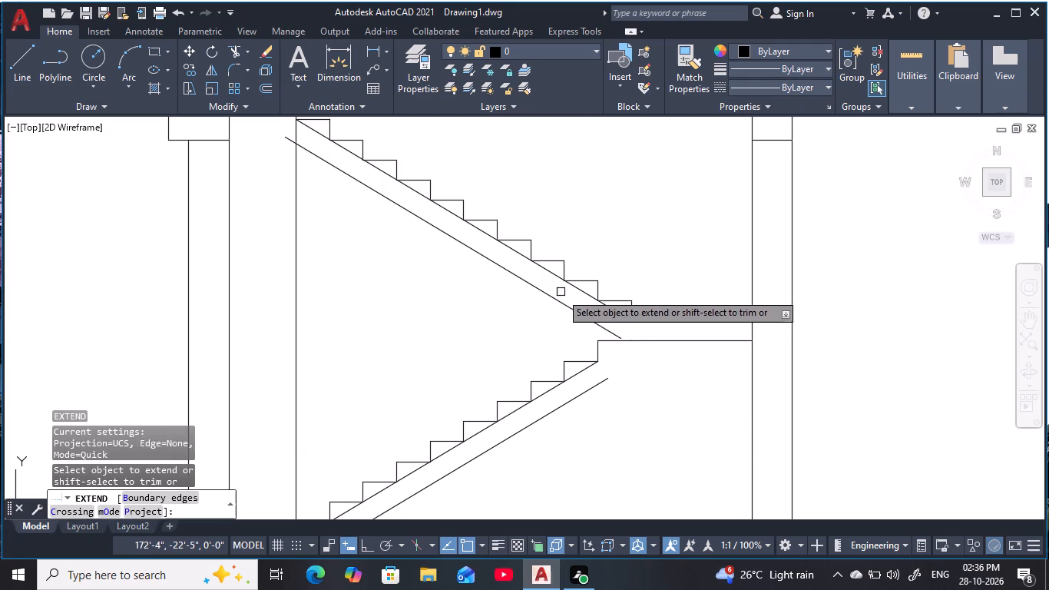
pyautogui.click(558, 300)
pyautogui.click(568, 400)
pyautogui.press('Escape')
pyautogui.press('Escape')
pyautogui.press('Escape')
pyautogui.press('Escape')
pyautogui.moveTo(551, 362); pyautogui.dragTo(569, 337, button='middle')
pyautogui.press('Escape')
pyautogui.press('Escape')
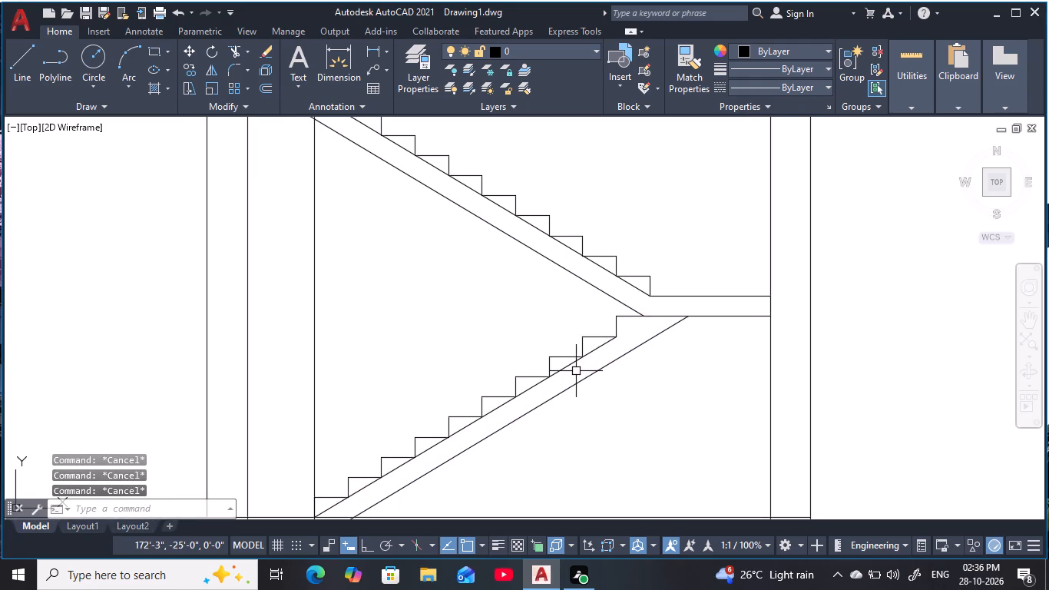
# Erase the two original sloping lines touching the steps of the lower and upper flights.
pyautogui.click(570, 368)
pyautogui.press('r')
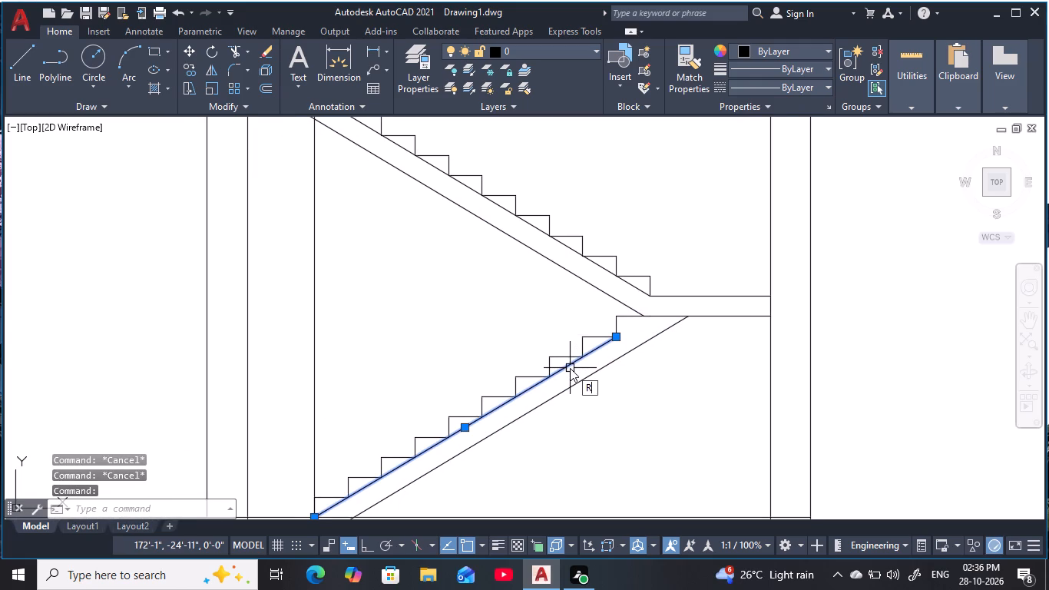
pyautogui.press('BackSpace')
pyautogui.press('e')
pyautogui.press('space')
pyautogui.moveTo(529, 323); pyautogui.dragTo(532, 369, button='middle')
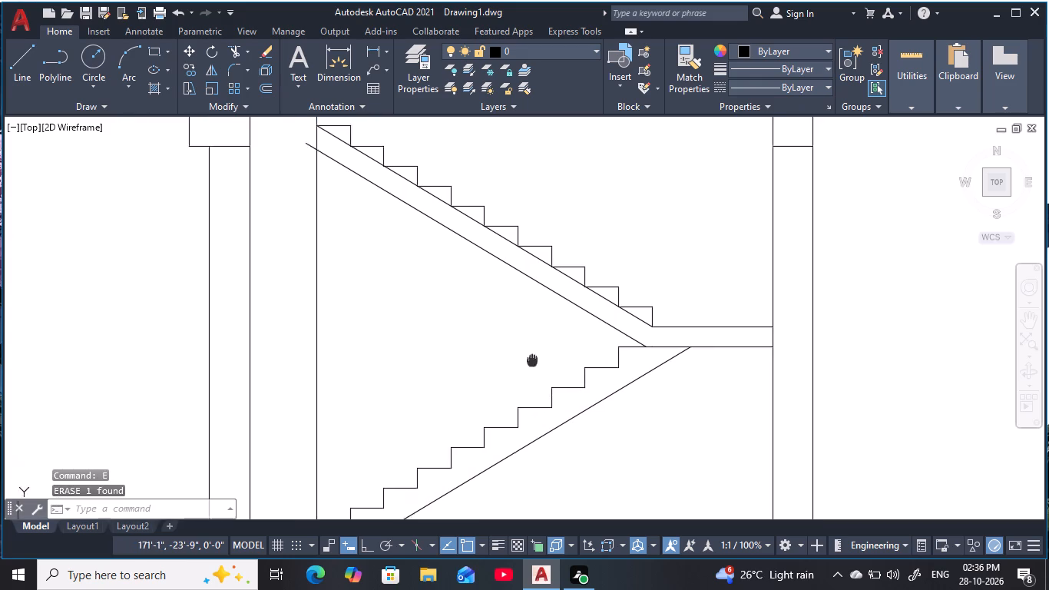
pyautogui.moveTo(532, 369); pyautogui.dragTo(536, 395, button='middle')
pyautogui.click(545, 302)
pyautogui.press('e')
pyautogui.press('space')
pyautogui.press('Escape')
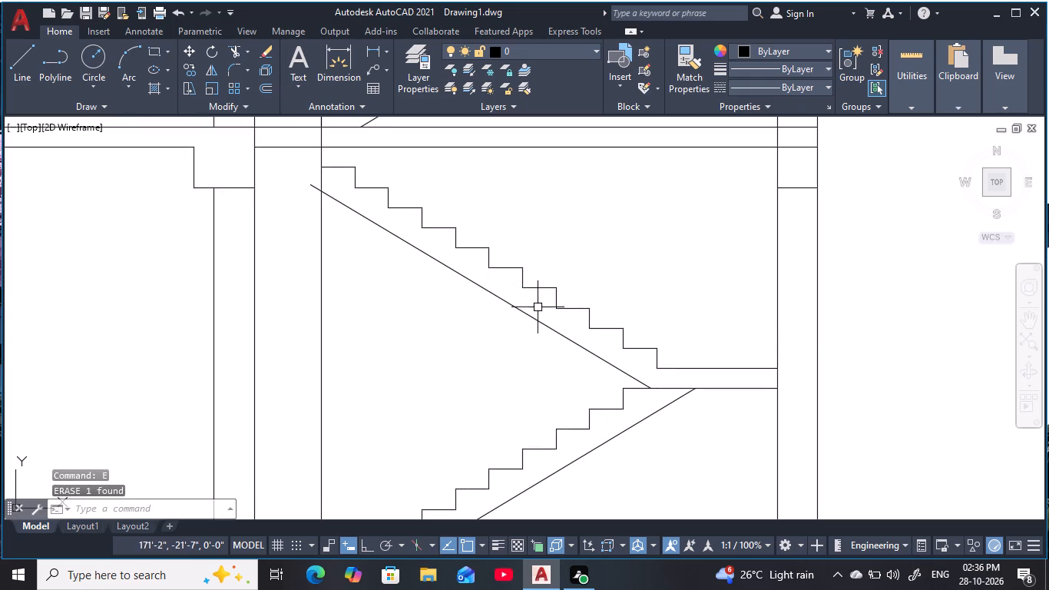
# Trim the upper waist line's end past the vertical stair line and the lower waist line's end inside the floor slab.
pyautogui.press('Escape')
pyautogui.press('Escape')
pyautogui.press('Escape')
pyautogui.write('TR')
pyautogui.press('space')
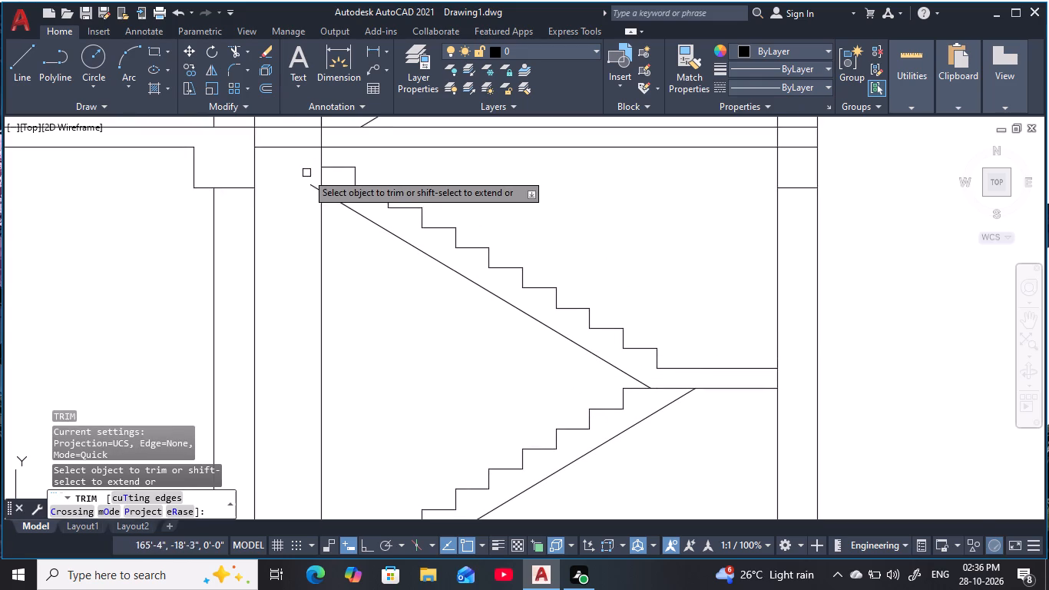
pyautogui.click(313, 189)
pyautogui.moveTo(425, 373); pyautogui.dragTo(462, 201, button='middle')
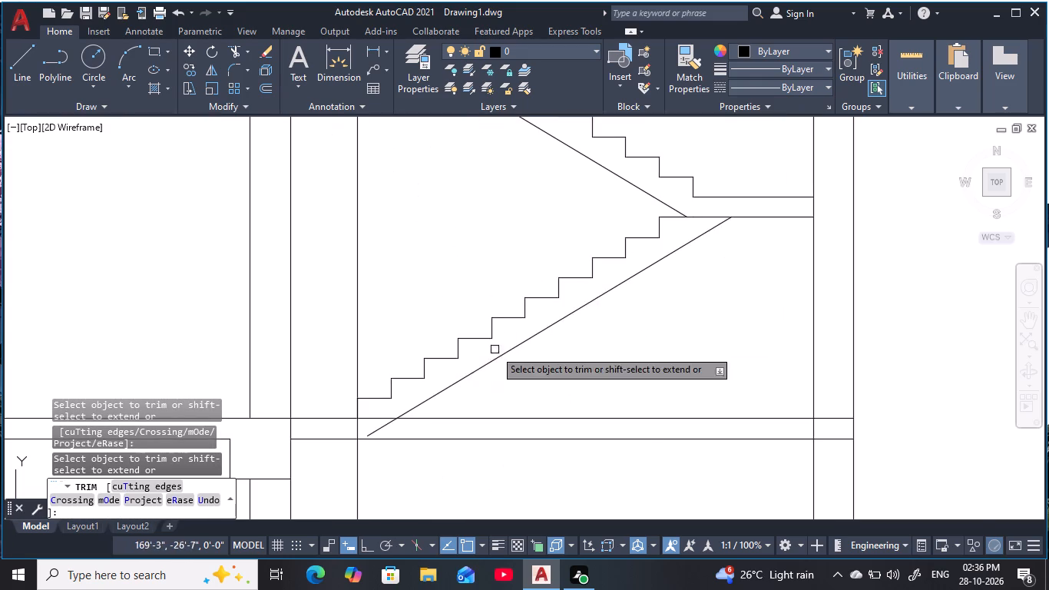
pyautogui.click(385, 429)
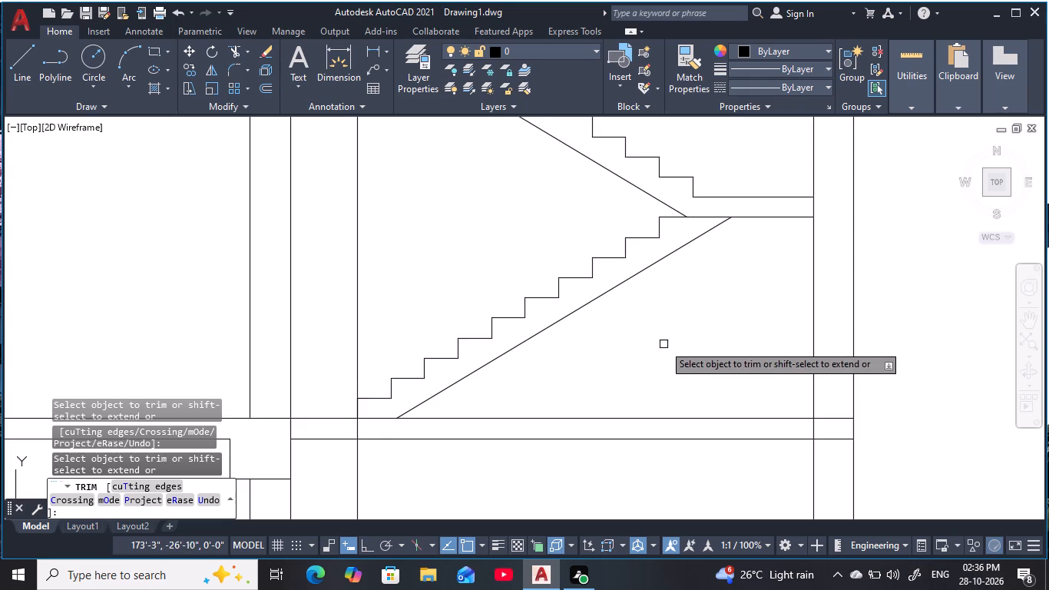
pyautogui.moveTo(664, 345); pyautogui.dragTo(544, 399, button='middle')
pyautogui.scroll(-2, 596, 326)
pyautogui.moveTo(596, 326); pyautogui.dragTo(594, 391, button='middle')
pyautogui.press('Escape')
pyautogui.press('Escape')
pyautogui.press('Escape')
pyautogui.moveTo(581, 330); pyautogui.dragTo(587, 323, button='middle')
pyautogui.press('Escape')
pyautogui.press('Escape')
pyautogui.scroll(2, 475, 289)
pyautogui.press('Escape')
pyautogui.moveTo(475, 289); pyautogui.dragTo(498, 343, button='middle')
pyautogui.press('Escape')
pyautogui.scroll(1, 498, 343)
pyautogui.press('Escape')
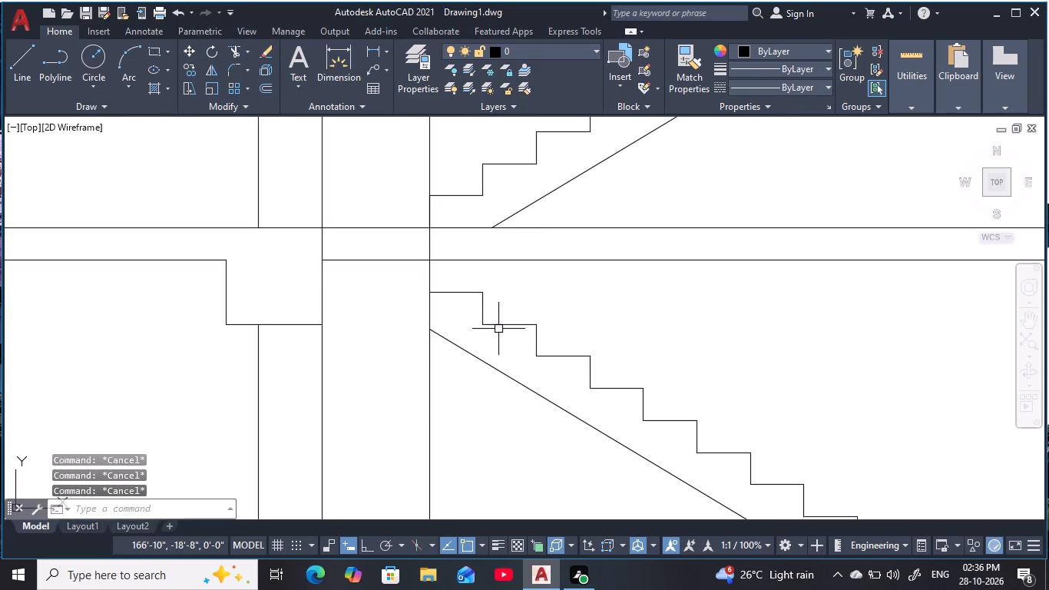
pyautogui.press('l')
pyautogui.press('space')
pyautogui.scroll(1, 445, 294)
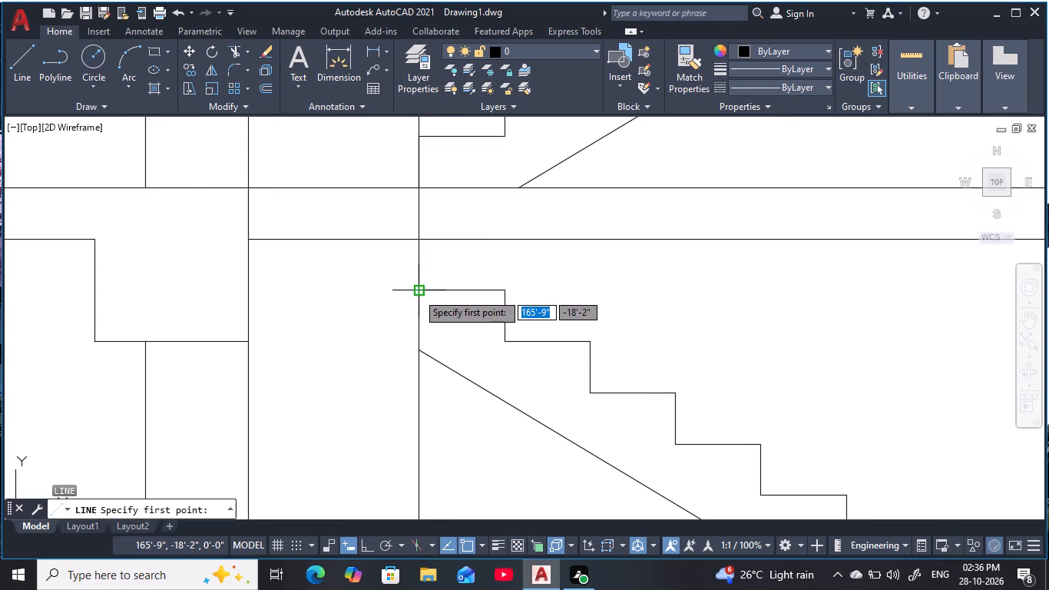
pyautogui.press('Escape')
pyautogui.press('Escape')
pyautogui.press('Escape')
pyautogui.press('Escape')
# Trim the vertical stair line within the thickness of the floor slab above the lowest storey's upper flight.
pyautogui.write('TR')
pyautogui.press('space')
pyautogui.moveTo(449, 212); pyautogui.dragTo(388, 216)
pyautogui.moveTo(521, 264); pyautogui.dragTo(484, 277, button='middle')
pyautogui.press('Escape')
pyautogui.press('Escape')
pyautogui.press('Escape')
pyautogui.press('Escape')
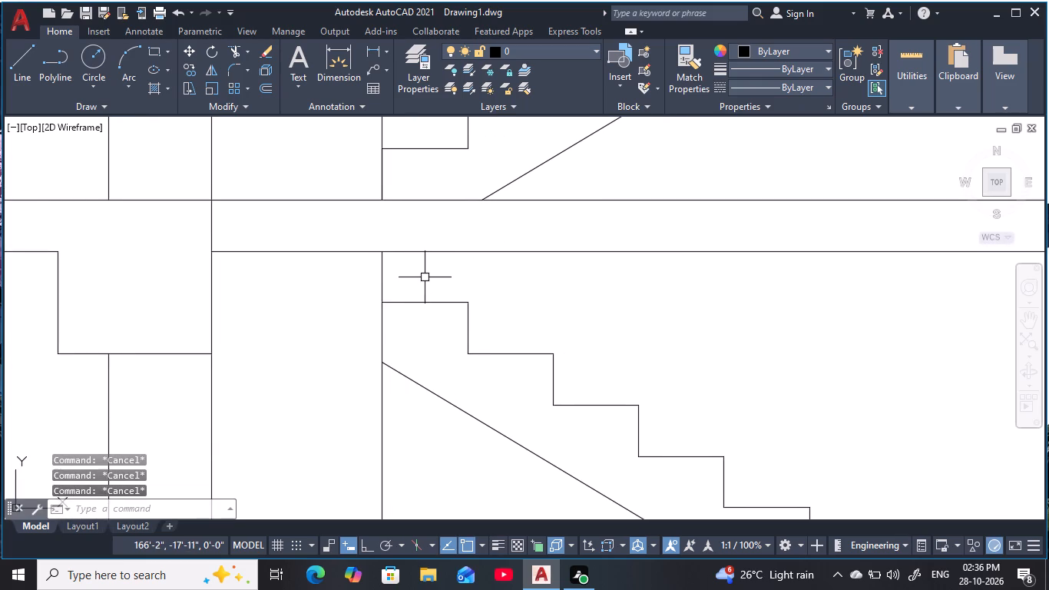
pyautogui.press('Escape')
pyautogui.press('Escape')
# Extend the upper end of the upper flight's waist line past the vertical stair line to the adjoining column's face.
pyautogui.moveTo(425, 277); pyautogui.dragTo(388, 290, button='middle')
pyautogui.press('Escape')
pyautogui.scroll(-2, 469, 307)
pyautogui.moveTo(496, 305); pyautogui.dragTo(369, 287, button='middle')
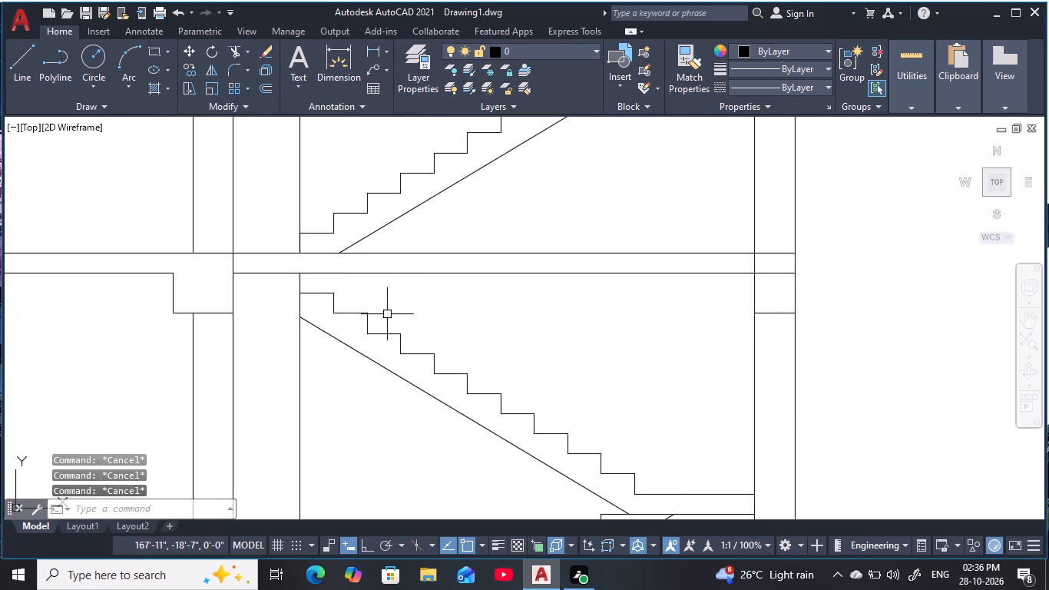
pyautogui.scroll(-2, 357, 352)
pyautogui.moveTo(416, 346); pyautogui.dragTo(422, 340, button='middle')
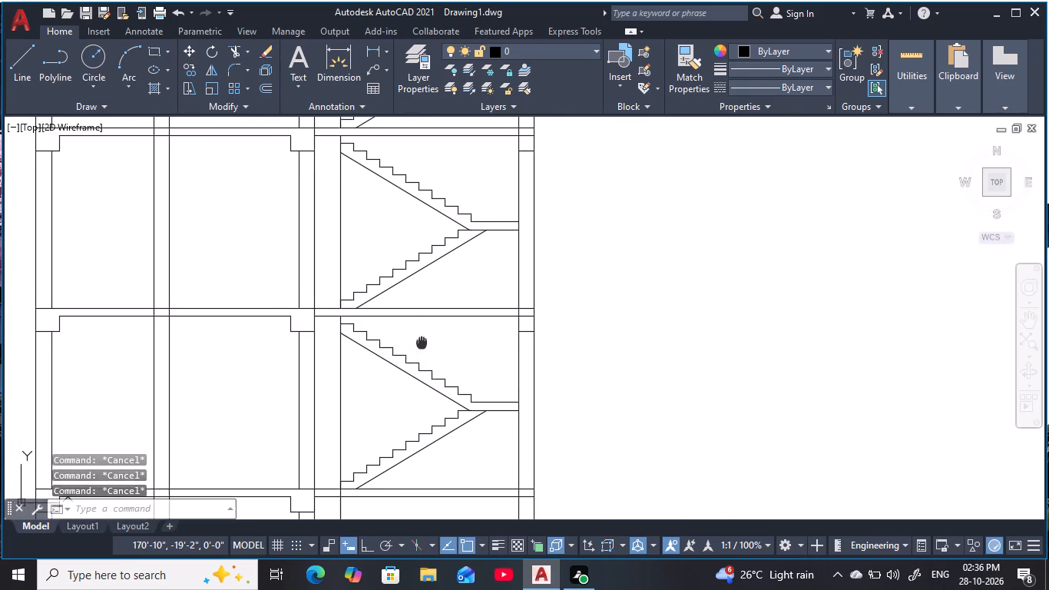
pyautogui.moveTo(422, 340); pyautogui.dragTo(442, 313, button='middle')
pyautogui.press('Escape')
pyautogui.press('Escape')
pyautogui.write('EX')
pyautogui.press('space')
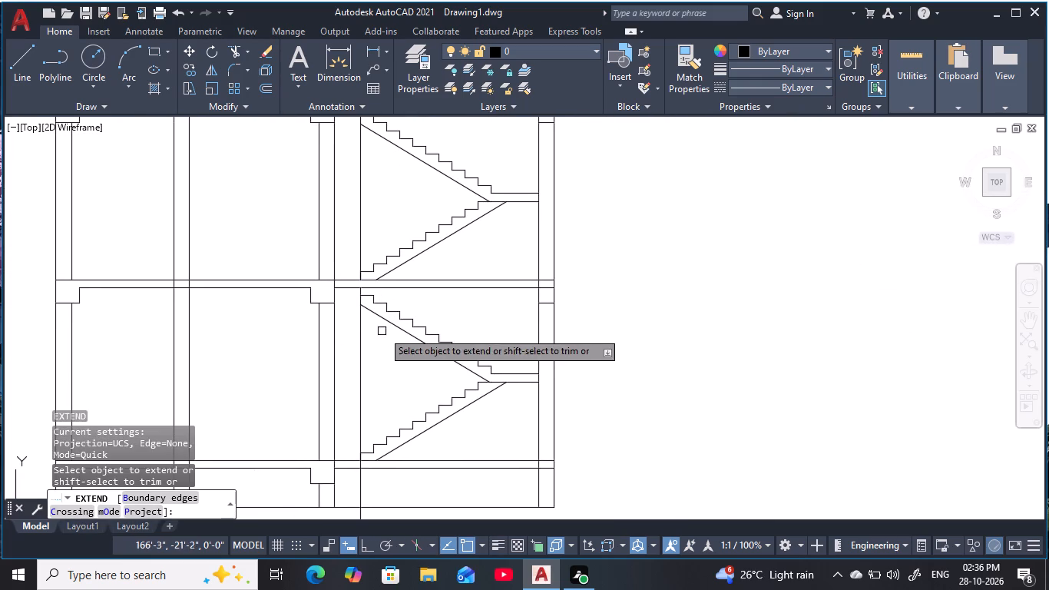
pyautogui.click(386, 323)
pyautogui.press('Escape')
pyautogui.press('Escape')
pyautogui.press('Escape')
pyautogui.press('Escape')
pyautogui.press('Escape')
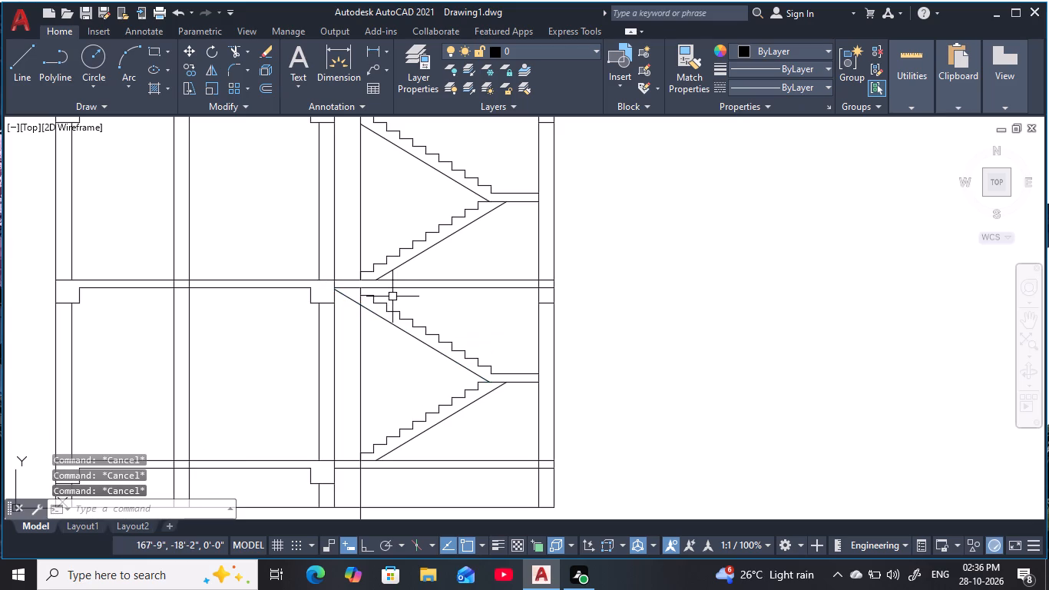
# Trim the vertical stair line between the top step and the waist line of the lowest storey's upper flight.
pyautogui.write('TR')
pyautogui.press('space')
pyautogui.scroll(2, 379, 302)
pyautogui.moveTo(342, 309); pyautogui.dragTo(323, 299)
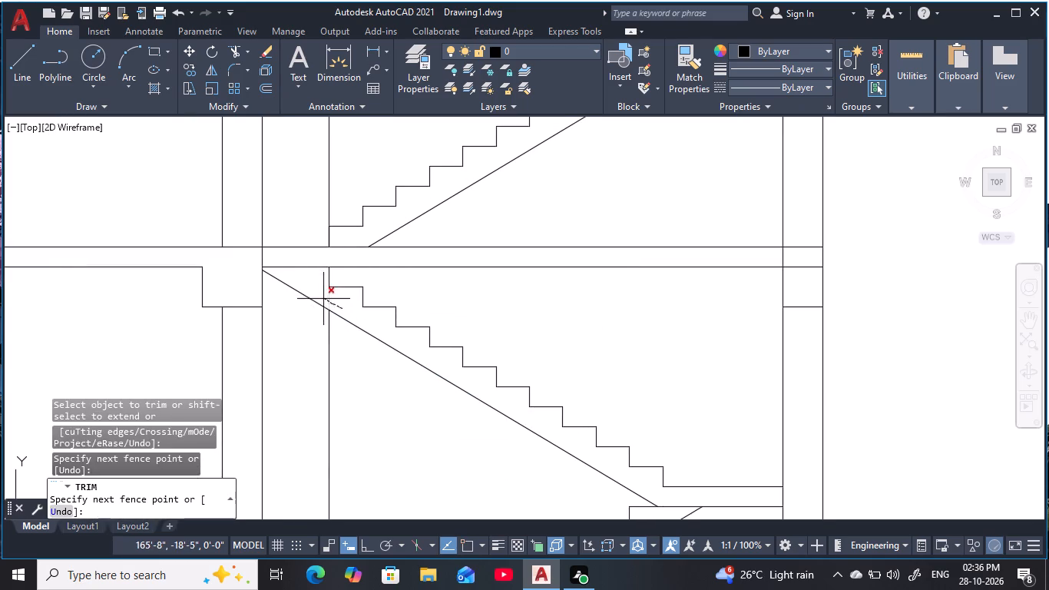
pyautogui.moveTo(323, 299); pyautogui.dragTo(319, 296)
pyautogui.scroll(-1, 445, 297)
pyautogui.moveTo(451, 297); pyautogui.dragTo(464, 384, button='middle')
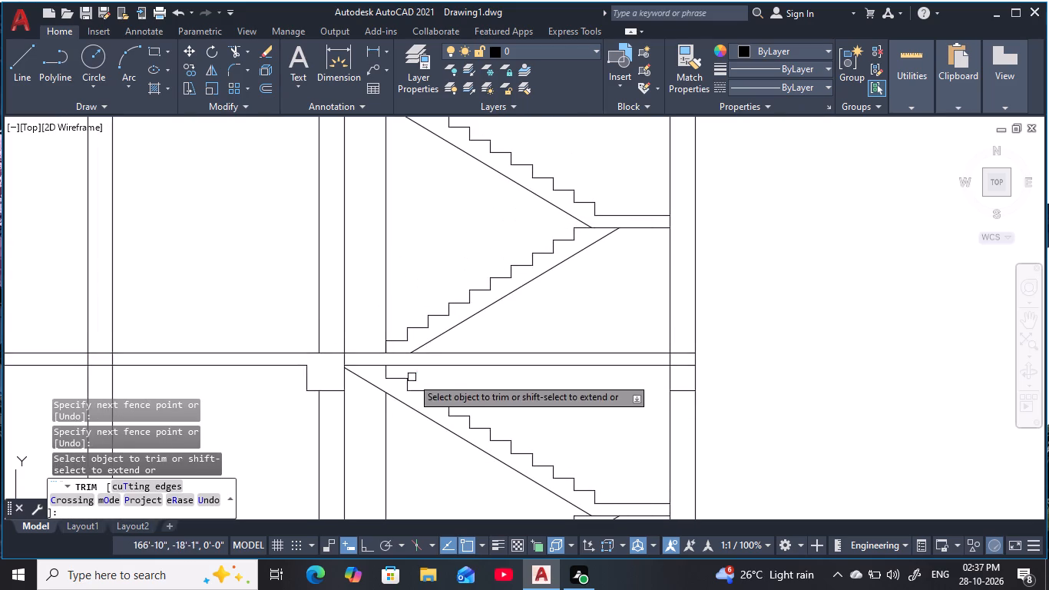
pyautogui.moveTo(523, 376); pyautogui.dragTo(478, 360, button='middle')
pyautogui.press('Escape')
pyautogui.press('Escape')
pyautogui.press('Escape')
pyautogui.press('Escape')
pyautogui.press('Escape')
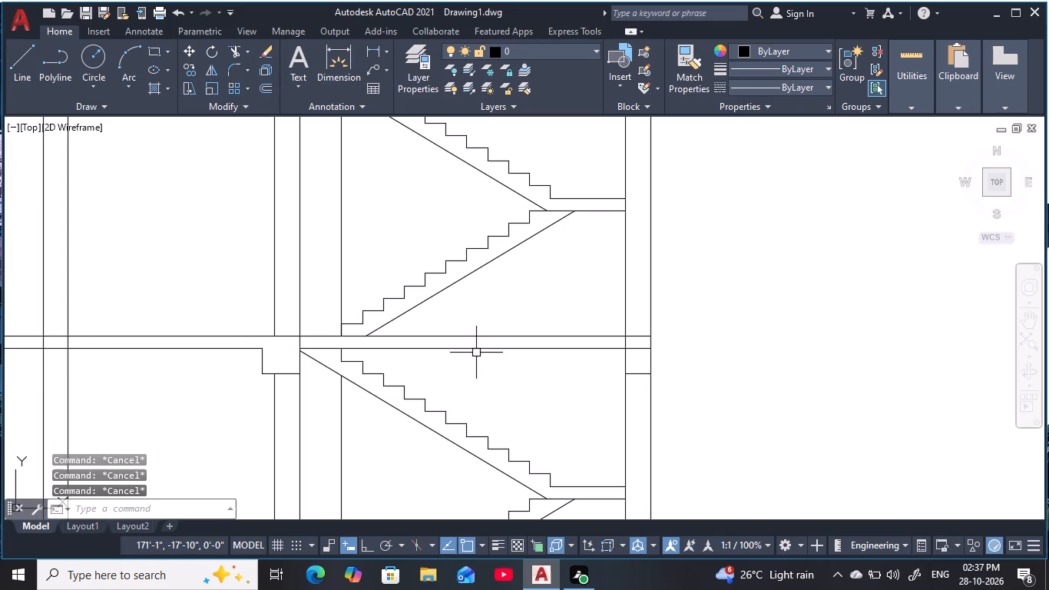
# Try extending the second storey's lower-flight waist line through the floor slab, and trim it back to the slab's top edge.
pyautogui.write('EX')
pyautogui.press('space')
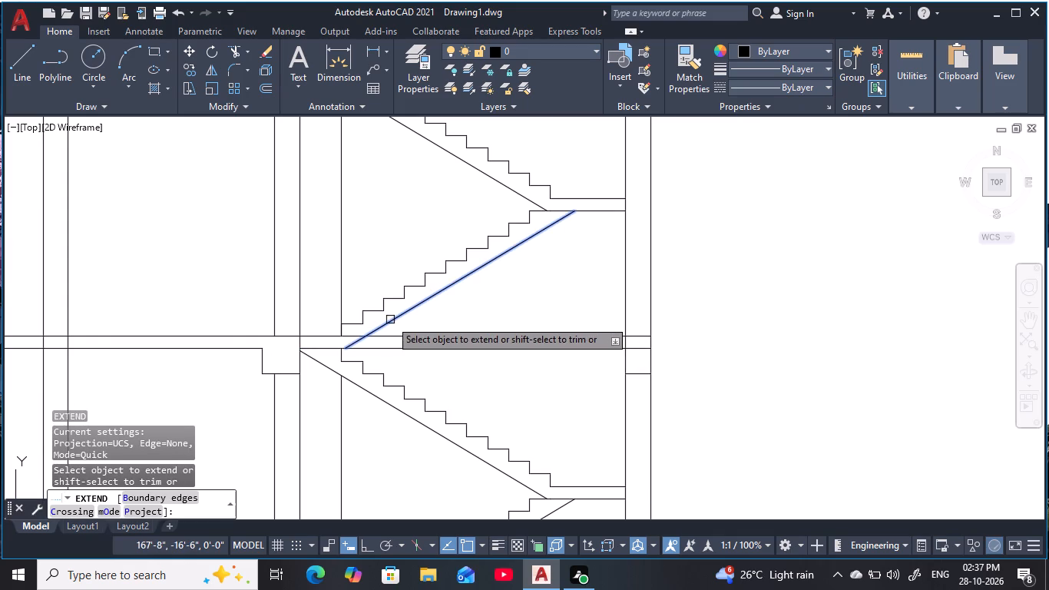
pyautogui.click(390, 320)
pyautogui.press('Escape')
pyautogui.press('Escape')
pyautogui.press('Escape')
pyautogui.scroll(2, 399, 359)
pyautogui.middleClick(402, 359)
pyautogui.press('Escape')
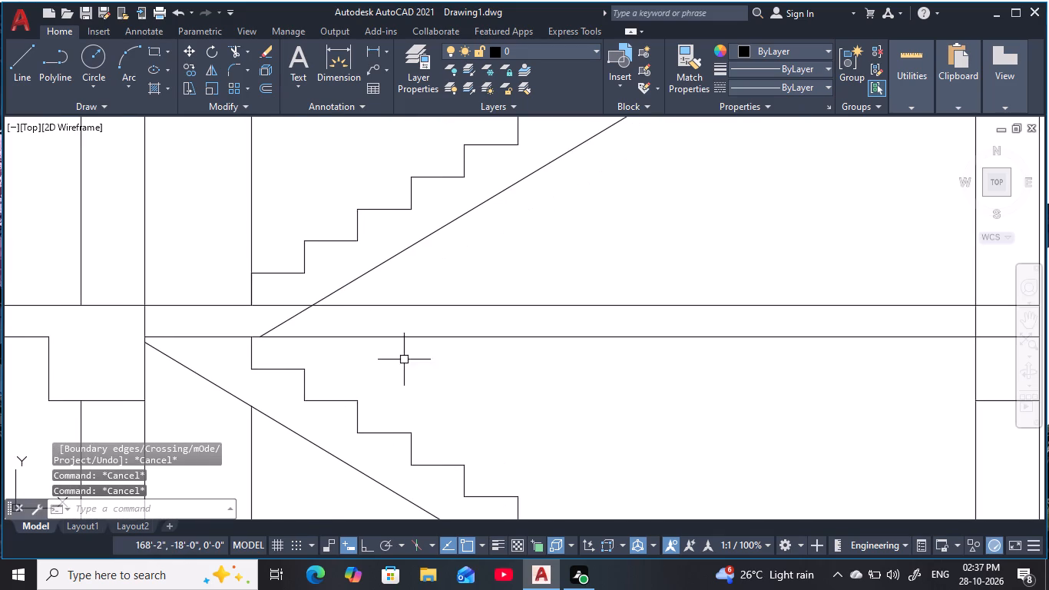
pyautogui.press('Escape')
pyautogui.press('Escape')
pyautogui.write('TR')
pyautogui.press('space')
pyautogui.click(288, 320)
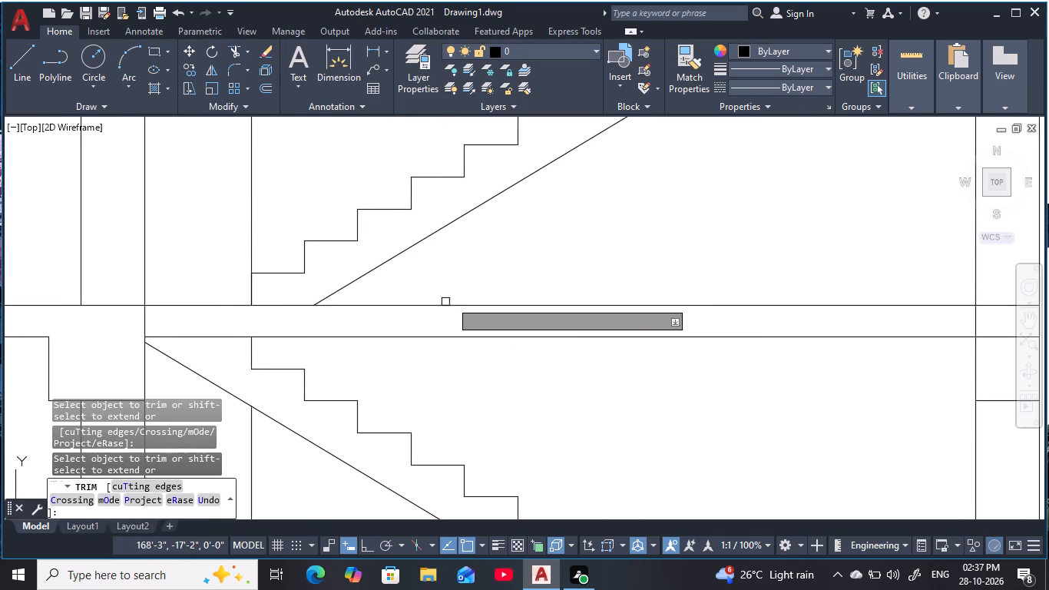
# Trim the vertical stair line at the third storey's upper flight, between top step and waist line and within the slab thickness.
pyautogui.scroll(-1, 485, 287)
pyautogui.moveTo(496, 281); pyautogui.dragTo(497, 425, button='middle')
pyautogui.scroll(-1, 503, 408)
pyautogui.scroll(-1, 409, 281)
pyautogui.moveTo(409, 281); pyautogui.dragTo(427, 383, button='middle')
pyautogui.moveTo(438, 300); pyautogui.dragTo(435, 403, button='middle')
pyautogui.moveTo(453, 247); pyautogui.dragTo(466, 324, button='middle')
pyautogui.scroll(2, 466, 322)
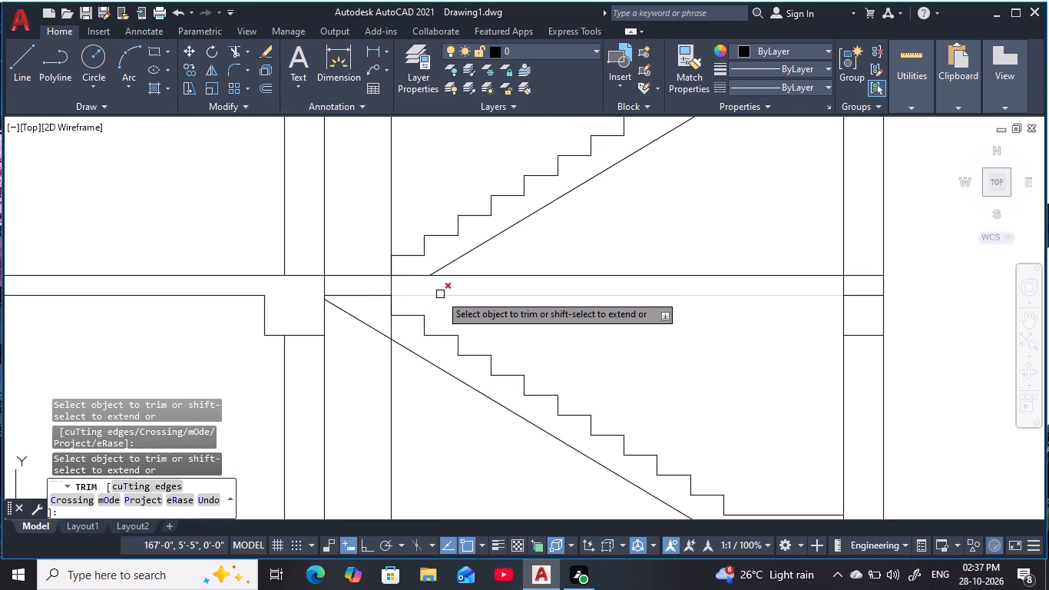
pyautogui.click(389, 330)
pyautogui.moveTo(508, 325); pyautogui.dragTo(511, 353, button='middle')
pyautogui.click(395, 316)
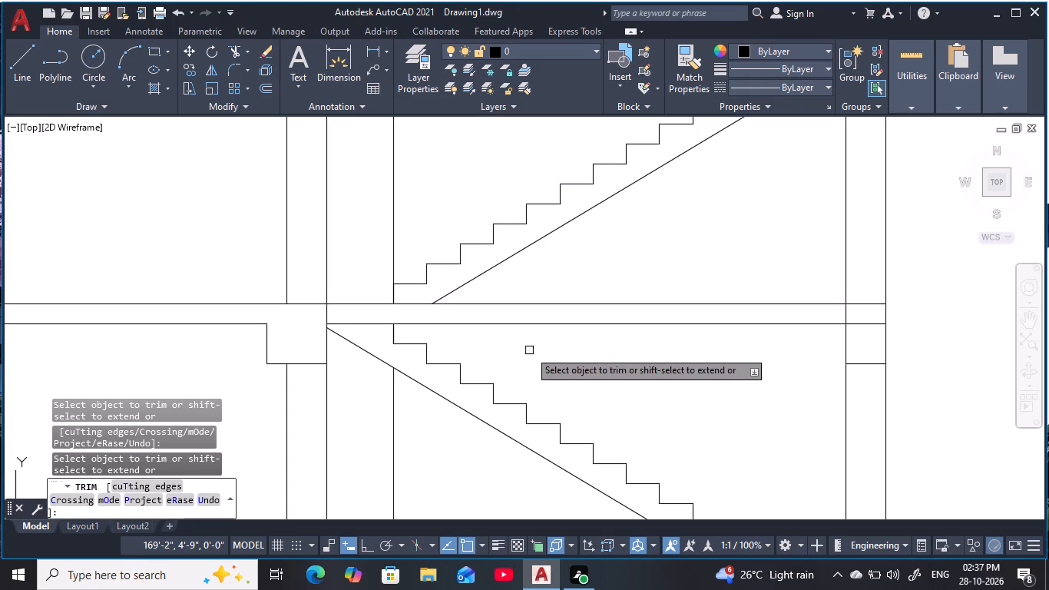
# Trim the vertical stair line at the fourth storey's upper flight, between top step and waist line and within the slab thickness.
pyautogui.moveTo(531, 350); pyautogui.dragTo(491, 354, button='middle')
pyautogui.scroll(-2, 491, 354)
pyautogui.moveTo(495, 364); pyautogui.dragTo(501, 400, button='middle')
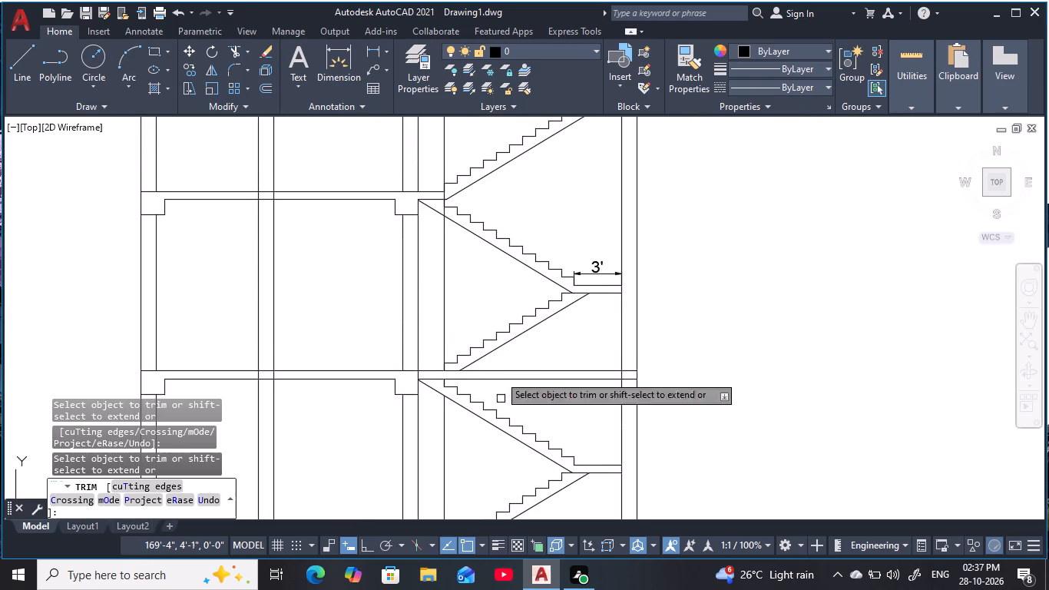
pyautogui.moveTo(478, 276); pyautogui.dragTo(485, 355, button='middle')
pyautogui.scroll(2, 455, 295)
pyautogui.moveTo(455, 295); pyautogui.dragTo(460, 340, button='middle')
pyautogui.scroll(1, 460, 340)
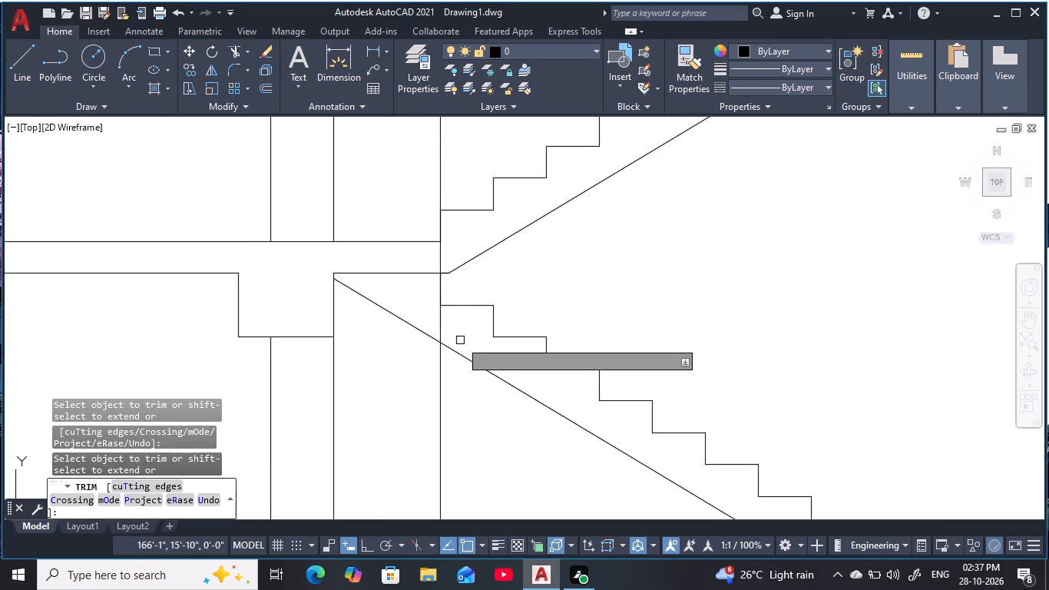
pyautogui.scroll(1, 460, 335)
pyautogui.click(428, 314)
pyautogui.moveTo(445, 318); pyautogui.dragTo(464, 394, button='middle')
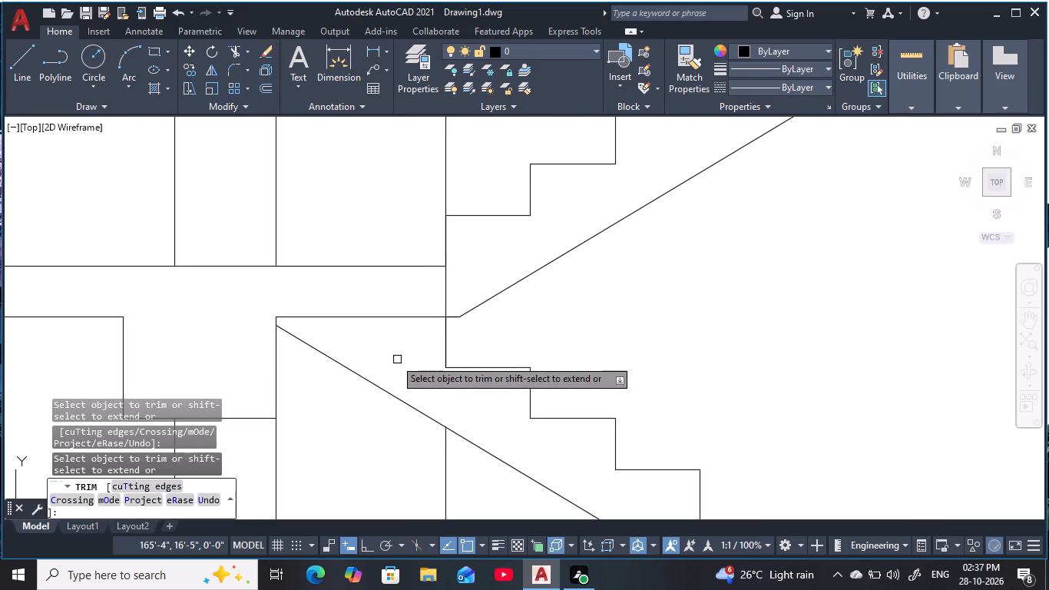
pyautogui.scroll(-1, 383, 353)
pyautogui.moveTo(383, 353); pyautogui.dragTo(386, 374, button='middle')
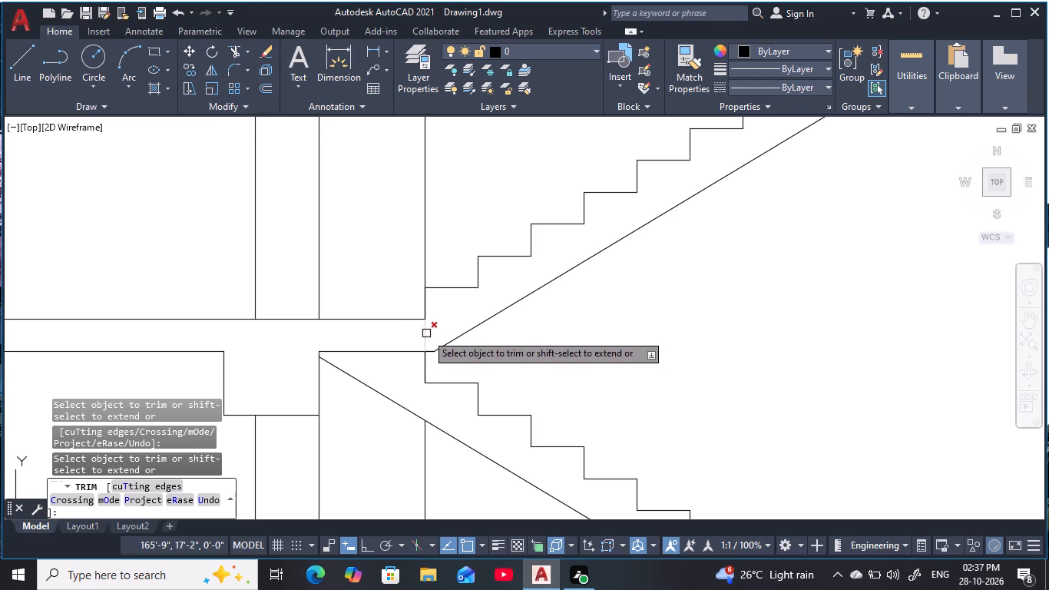
pyautogui.click(426, 334)
# Erase the long vertical stair line running up through the fifth storey, behind its two flights.
pyautogui.scroll(-1, 559, 359)
pyautogui.moveTo(562, 359); pyautogui.dragTo(544, 446, button='middle')
pyautogui.scroll(-1, 495, 277)
pyautogui.moveTo(497, 283); pyautogui.dragTo(484, 396, button='middle')
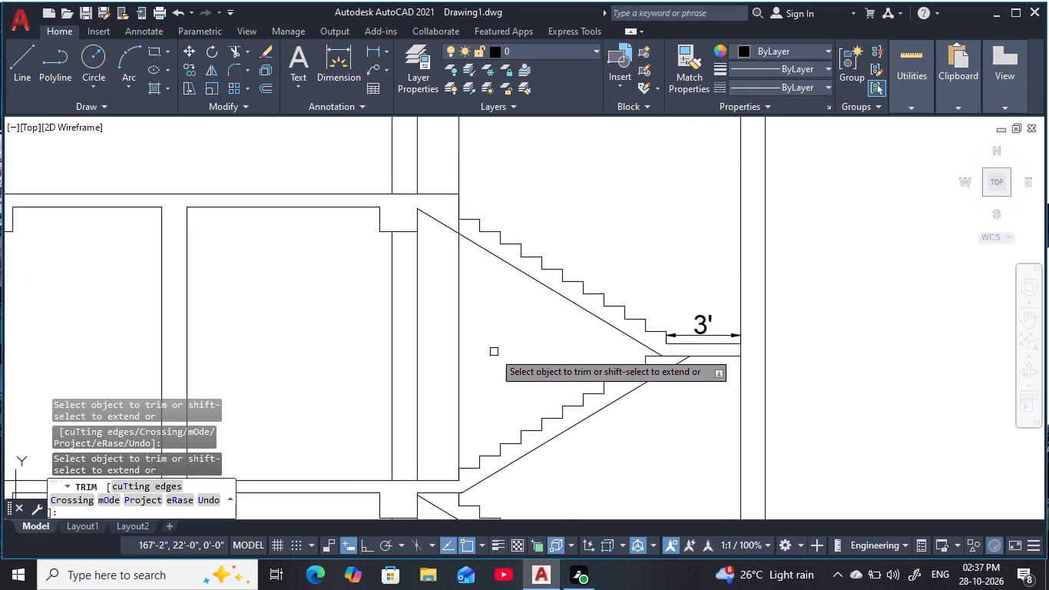
pyautogui.press('Escape')
pyautogui.press('Escape')
pyautogui.click(505, 363)
pyautogui.click(435, 317)
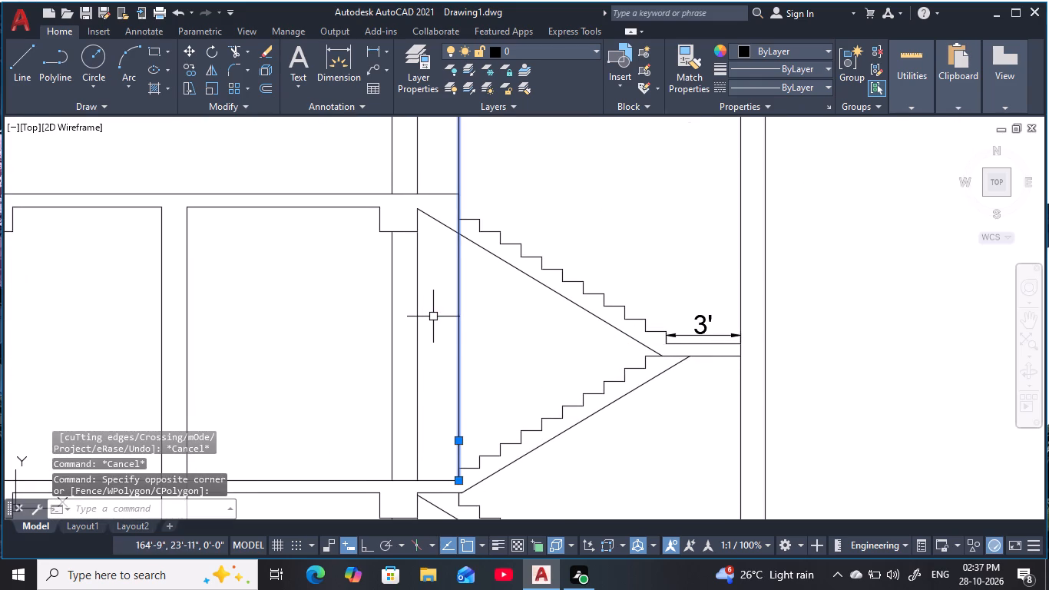
pyautogui.write('E')
pyautogui.press('space')
pyautogui.press('Escape')
# Erase the remaining vertical stair line in the fourth storey, between its upper and lower flights.
pyautogui.scroll(-1, 473, 350)
pyautogui.moveTo(473, 350); pyautogui.dragTo(478, 391, button='middle')
pyautogui.scroll(-1, 478, 391)
pyautogui.moveTo(478, 391); pyautogui.dragTo(481, 353, button='middle')
pyautogui.scroll(2, 481, 353)
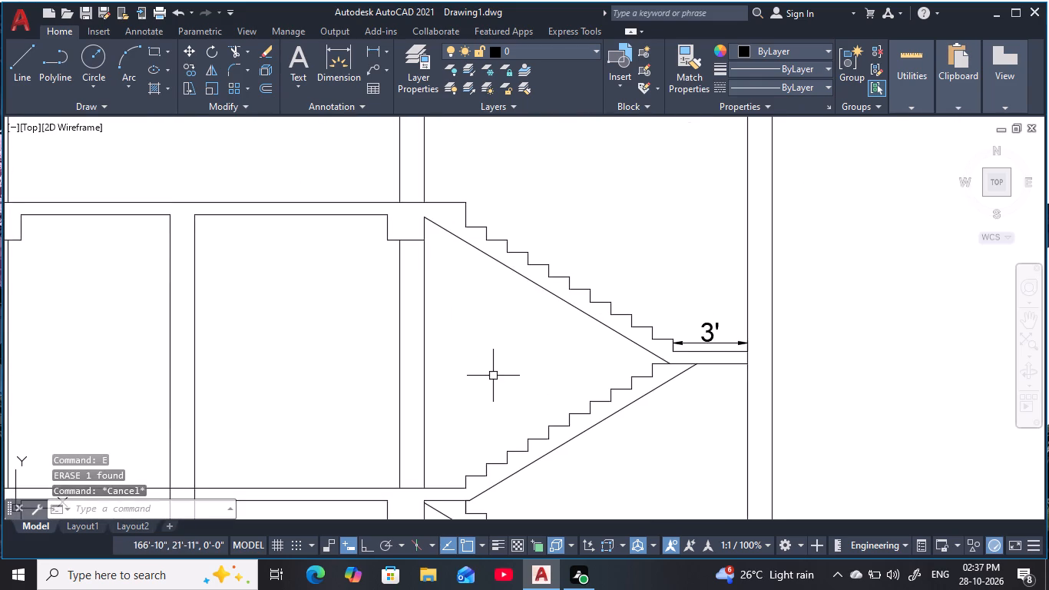
pyautogui.moveTo(494, 376); pyautogui.dragTo(490, 210, button='middle')
pyautogui.scroll(1, 483, 422)
pyautogui.moveTo(484, 417); pyautogui.dragTo(540, 187, button='middle')
pyautogui.click(548, 252)
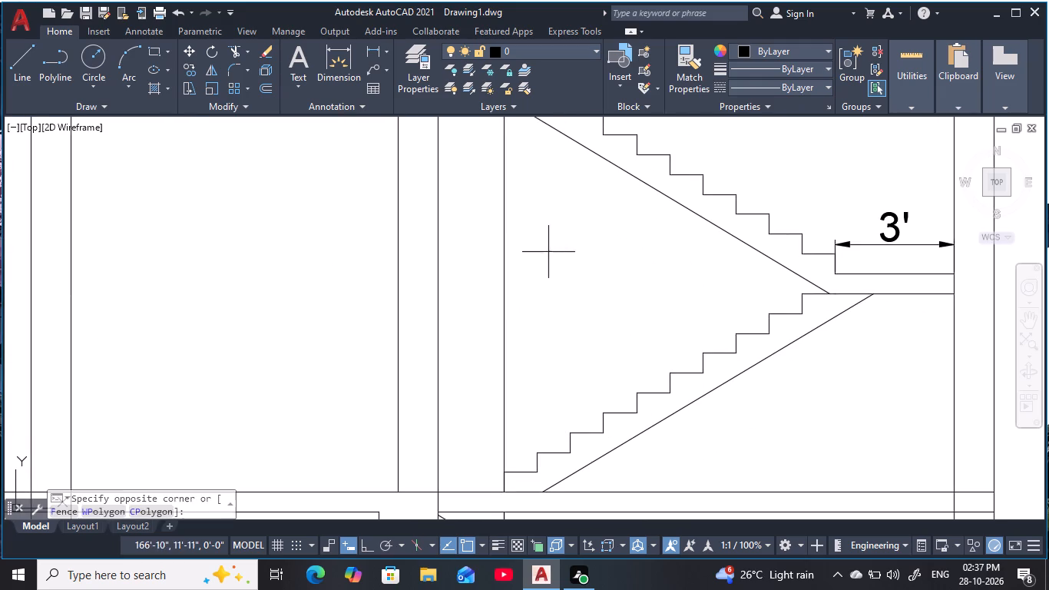
pyautogui.click(488, 240)
pyautogui.write('E')
pyautogui.press('space')
pyautogui.press('Escape')
# Erase the remaining vertical stair line in the third storey, below the upper flight's waist line.
pyautogui.moveTo(518, 280); pyautogui.dragTo(481, 128, button='middle')
pyautogui.scroll(-3, 481, 132)
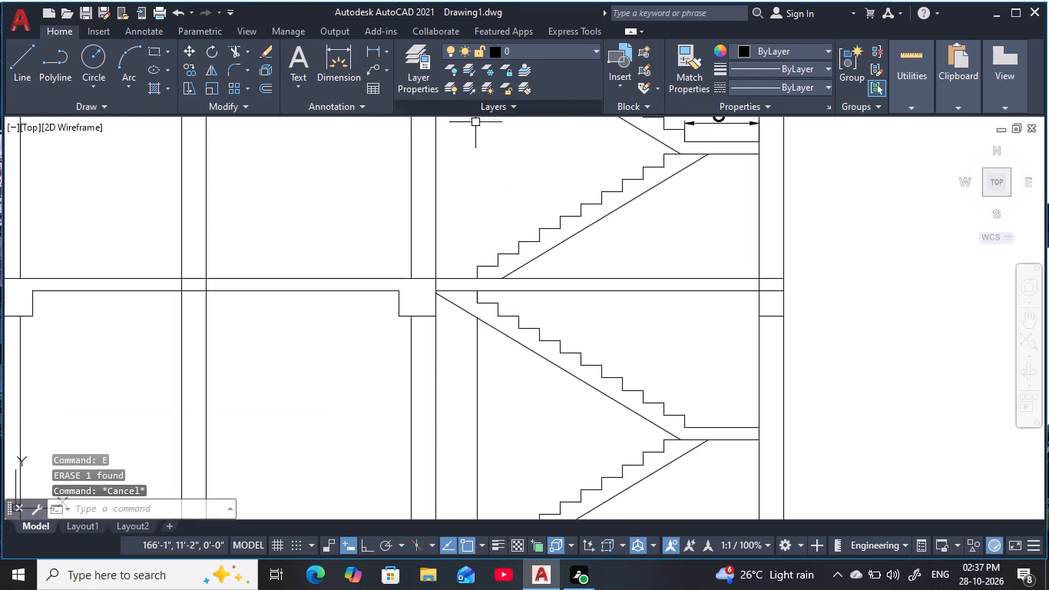
pyautogui.click(500, 388)
pyautogui.click(458, 376)
pyautogui.press('e')
pyautogui.press('space')
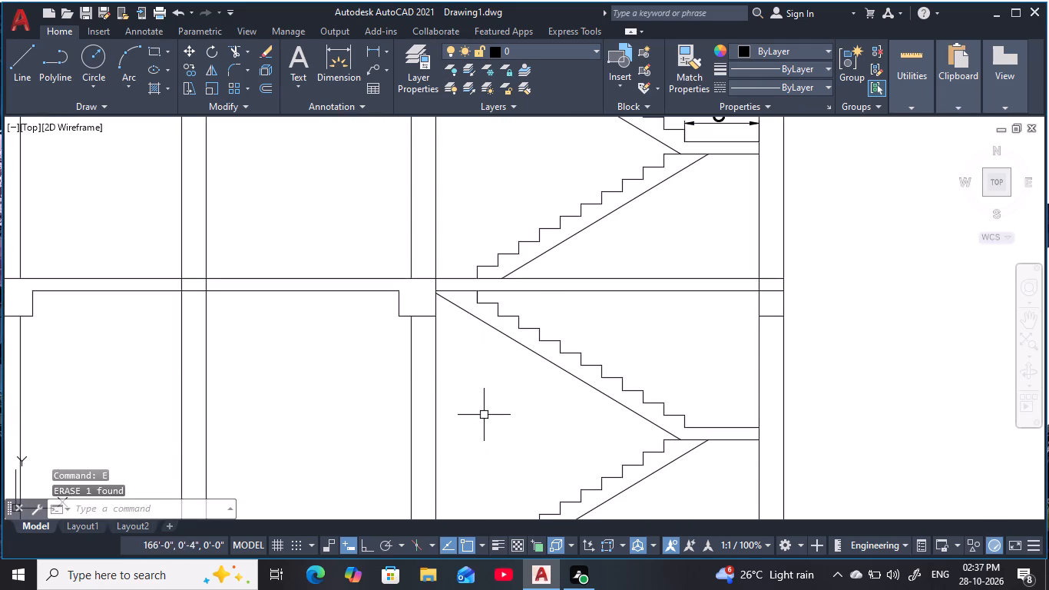
# Erase the full-height vertical stair line in the second storey.
pyautogui.scroll(-1, 505, 174)
pyautogui.moveTo(481, 418); pyautogui.dragTo(492, 239, button='middle')
pyautogui.click(511, 331)
pyautogui.click(487, 321)
pyautogui.press('space')
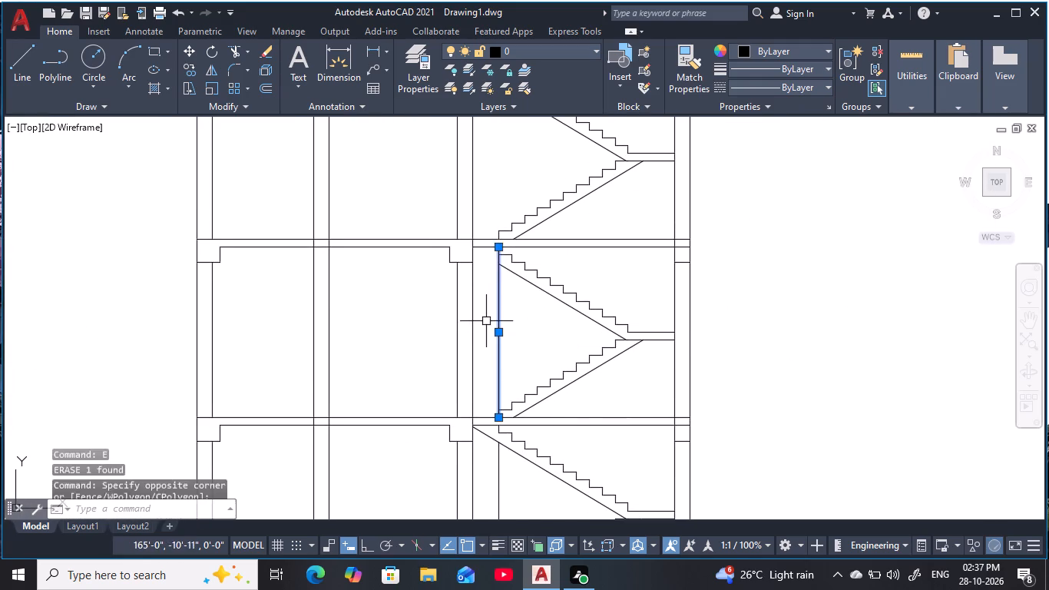
# Erase the remaining vertical stair line in the lowest storey, below the upper flight's waist line.
pyautogui.moveTo(529, 380); pyautogui.dragTo(531, 310, button='middle')
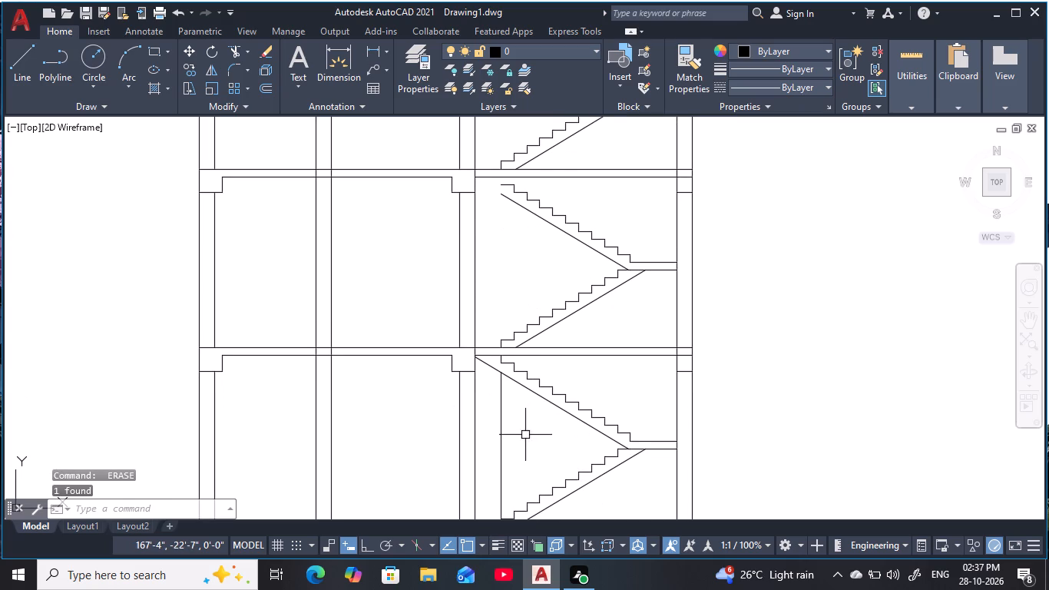
pyautogui.click(524, 438)
pyautogui.click(479, 433)
pyautogui.press('space')
pyautogui.moveTo(523, 449); pyautogui.dragTo(538, 327, button='middle')
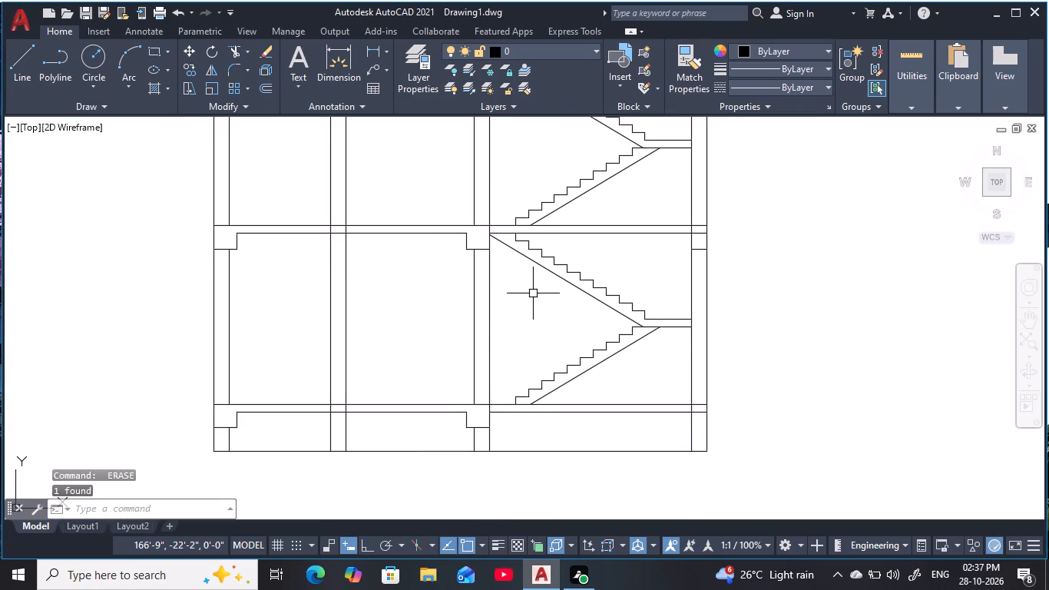
# Extend the third storey's bottom riser down through the floor slab to the second storey's top step and waist line end.
pyautogui.moveTo(540, 319); pyautogui.dragTo(536, 474, button='middle')
pyautogui.moveTo(544, 266); pyautogui.dragTo(559, 356, button='middle')
pyautogui.scroll(1, 558, 353)
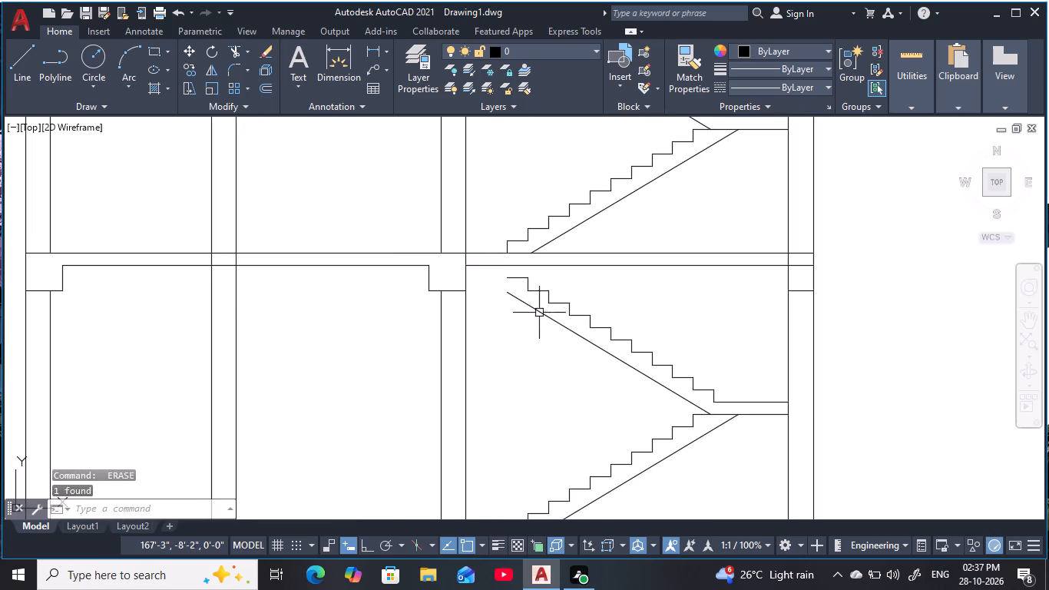
pyautogui.scroll(1, 521, 269)
pyautogui.moveTo(521, 270); pyautogui.dragTo(523, 342, button='middle')
pyautogui.scroll(1, 523, 342)
pyautogui.moveTo(523, 342); pyautogui.dragTo(503, 328, button='middle')
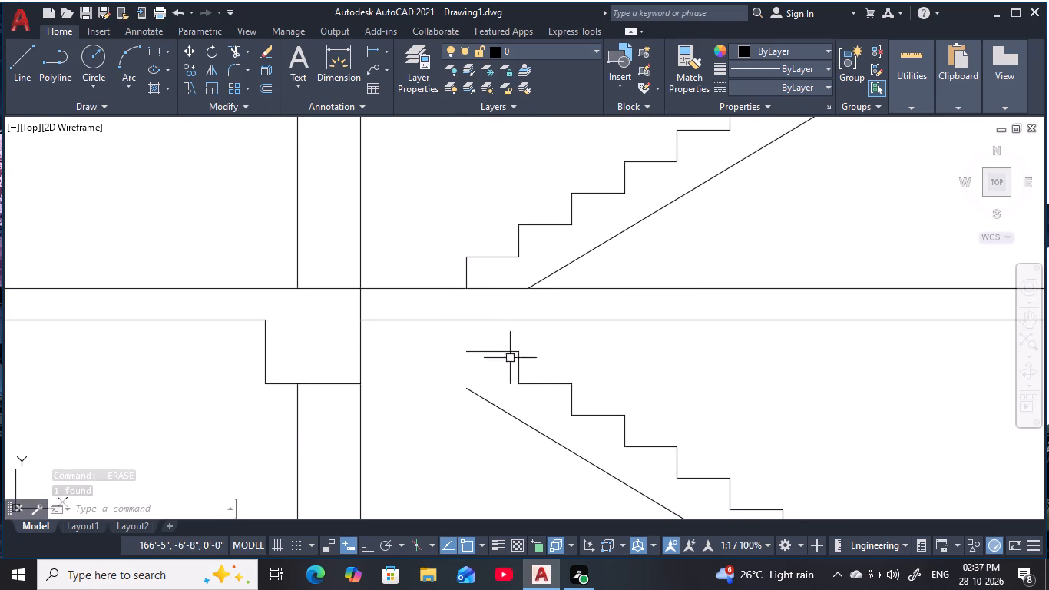
pyautogui.write('EX')
pyautogui.press('space')
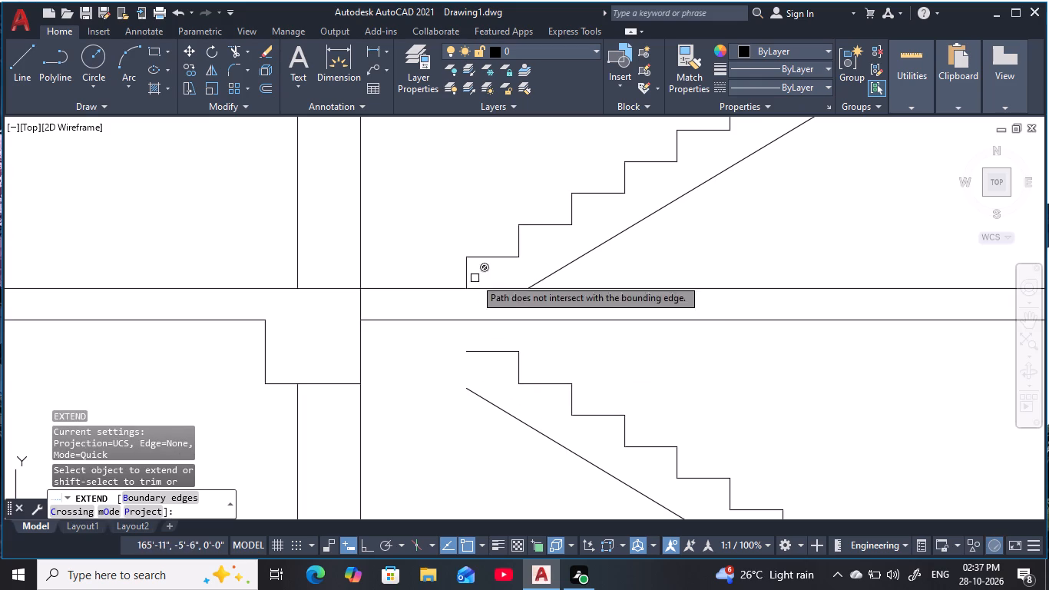
pyautogui.click(466, 270)
pyautogui.click(467, 280)
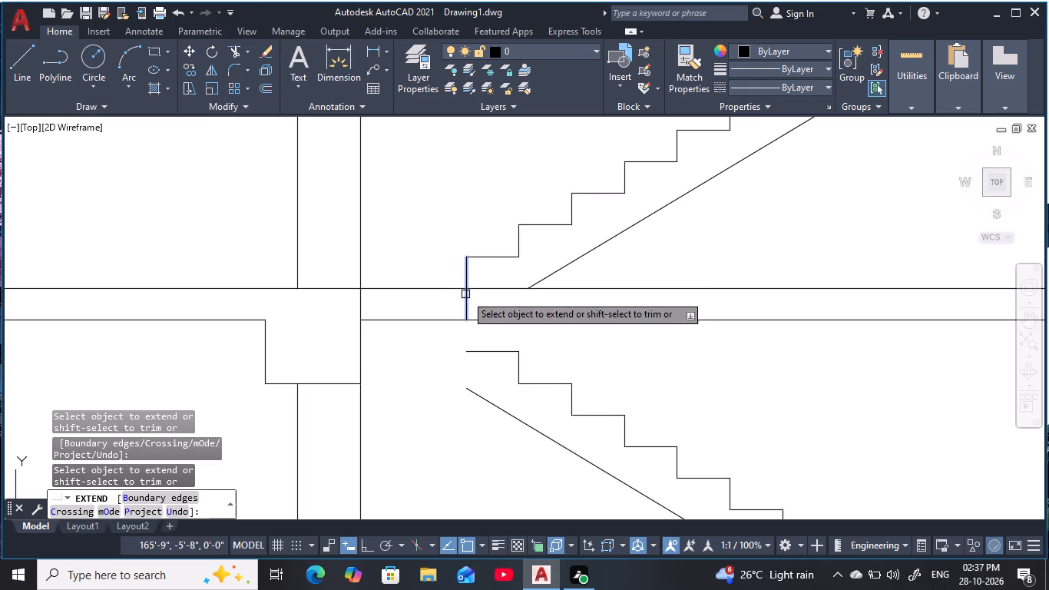
pyautogui.click(468, 301)
pyautogui.click(467, 327)
pyautogui.press('Escape')
pyautogui.press('Escape')
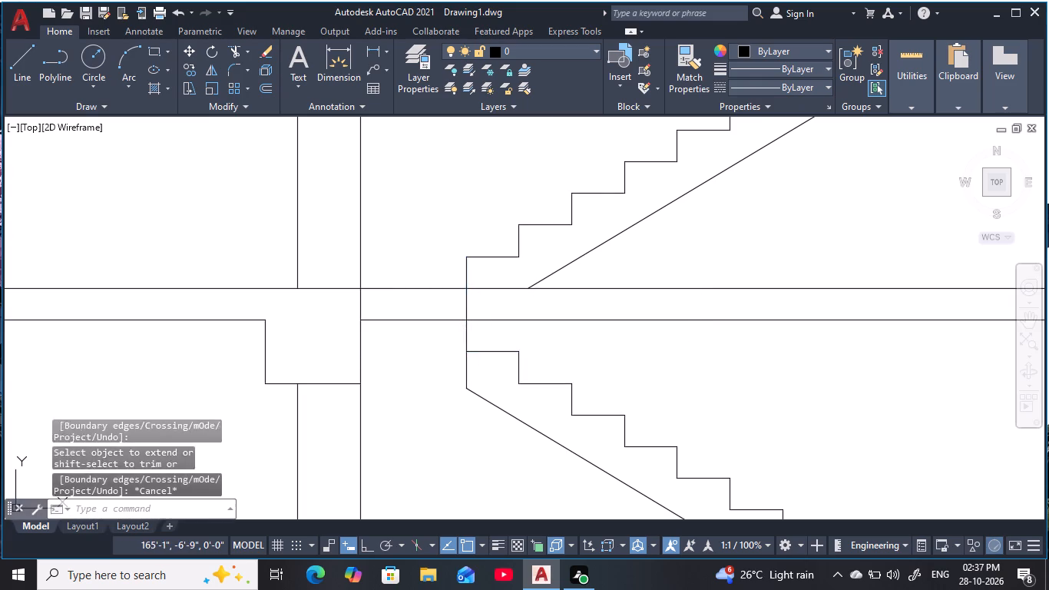
# Trim the extended riser line within the thickness of the floor slab above the second storey.
pyautogui.scroll(-1, 423, 354)
pyautogui.moveTo(423, 354); pyautogui.dragTo(424, 425, button='middle')
pyautogui.scroll(-3, 452, 317)
pyautogui.moveTo(466, 256); pyautogui.dragTo(469, 339, button='middle')
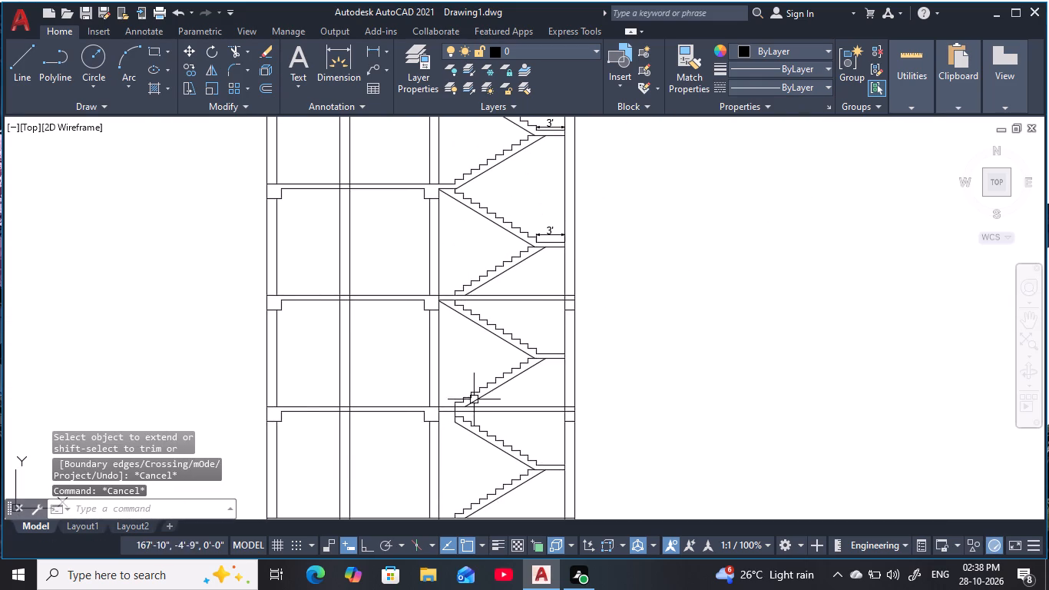
pyautogui.moveTo(473, 383); pyautogui.dragTo(485, 330, button='middle')
pyautogui.scroll(4, 479, 372)
pyautogui.press('Escape')
pyautogui.middleClick(479, 365)
pyautogui.press('Escape')
pyautogui.press('Escape')
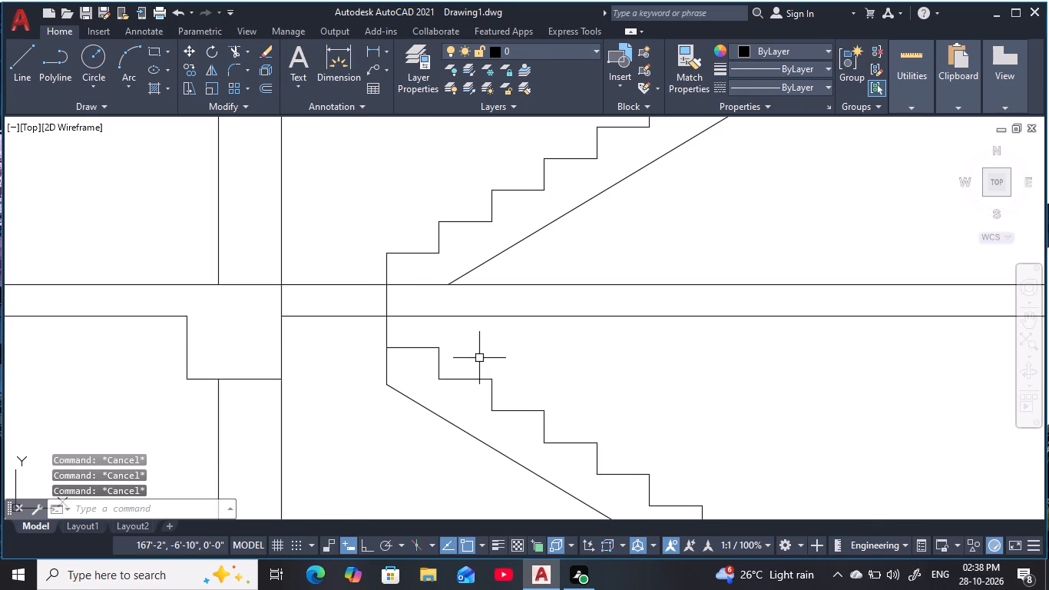
pyautogui.press('r')
pyautogui.press('Escape')
pyautogui.write('TR')
pyautogui.press('space')
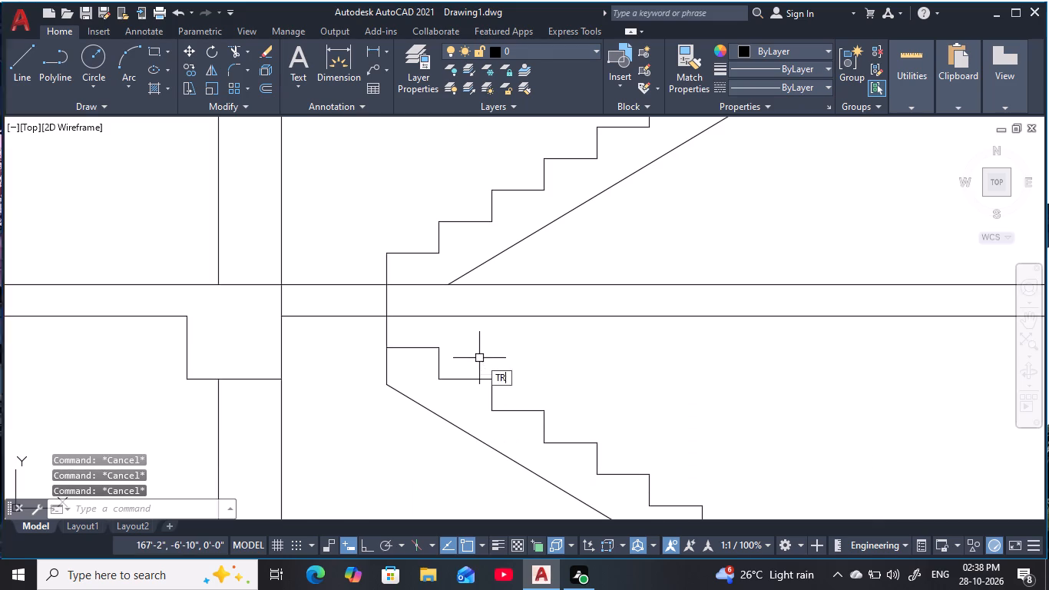
pyautogui.moveTo(414, 310); pyautogui.dragTo(366, 306)
# Extend the upper end of the second storey's upper-flight waist line to the adjoining column's face.
pyautogui.scroll(-1, 379, 299)
pyautogui.moveTo(381, 299); pyautogui.dragTo(425, 412, button='middle')
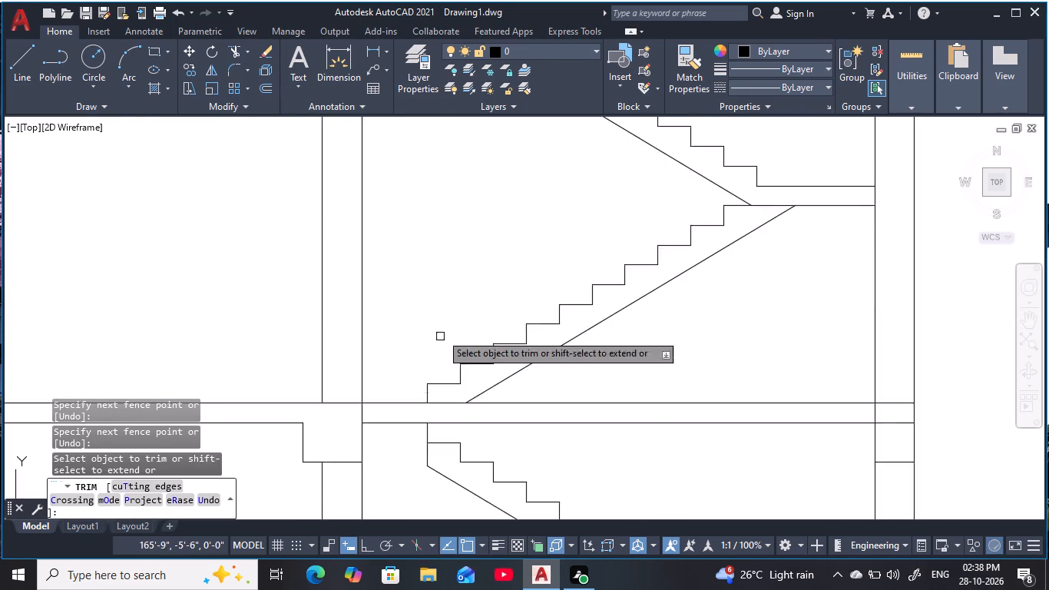
pyautogui.scroll(-2, 438, 287)
pyautogui.moveTo(446, 264); pyautogui.dragTo(450, 364, button='middle')
pyautogui.moveTo(448, 297); pyautogui.dragTo(442, 246, button='middle')
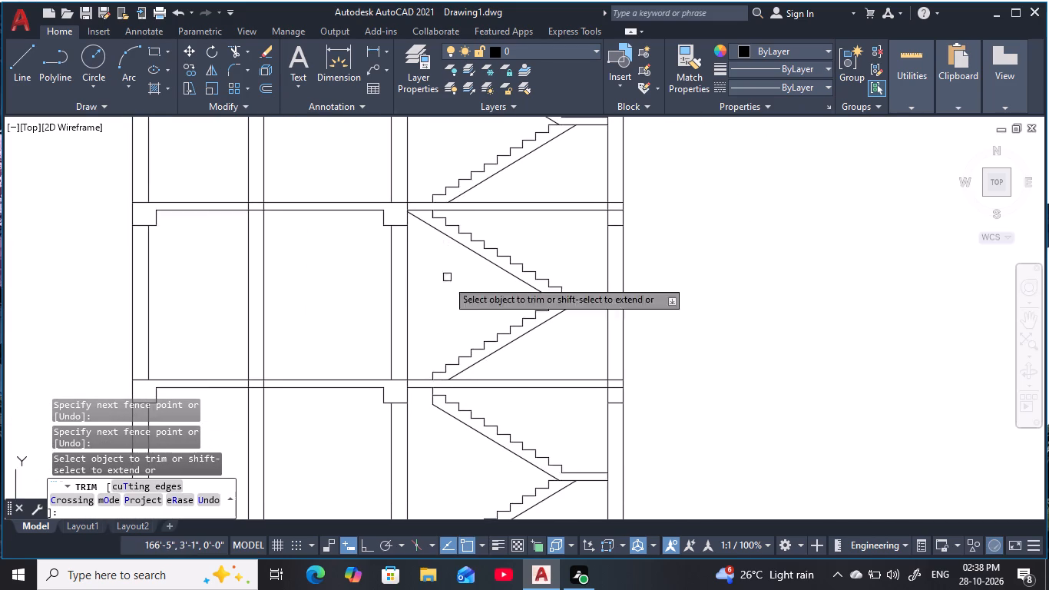
pyautogui.scroll(2, 440, 327)
pyautogui.moveTo(444, 313); pyautogui.dragTo(455, 258, button='middle')
pyautogui.press('Escape')
pyautogui.press('Escape')
pyautogui.press('Escape')
pyautogui.moveTo(460, 287); pyautogui.dragTo(457, 195, button='middle')
pyautogui.press('Escape')
pyautogui.press('e')
pyautogui.press('x')
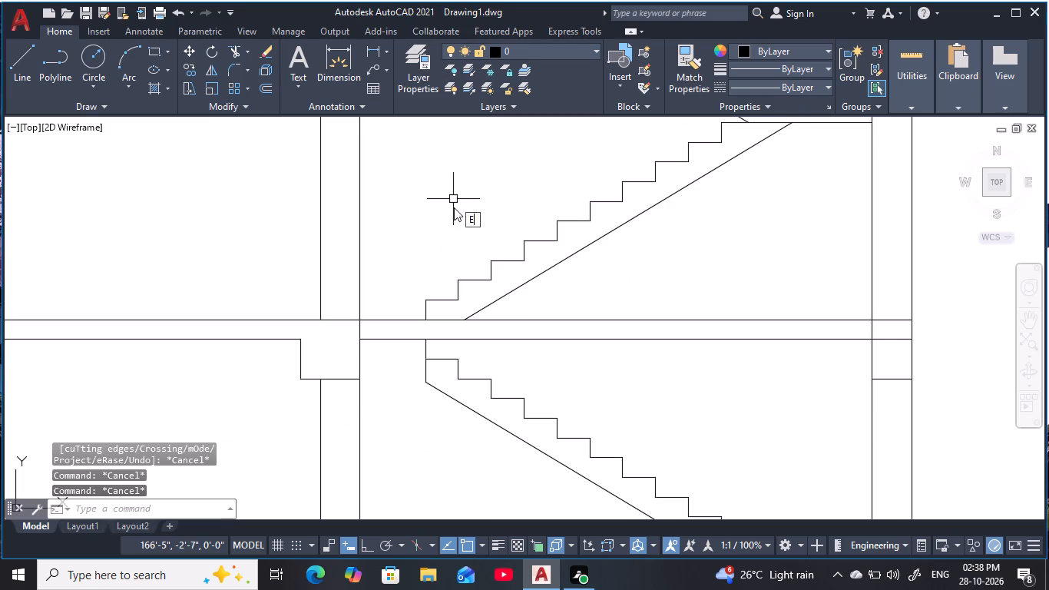
pyautogui.press('space')
pyautogui.click(456, 406)
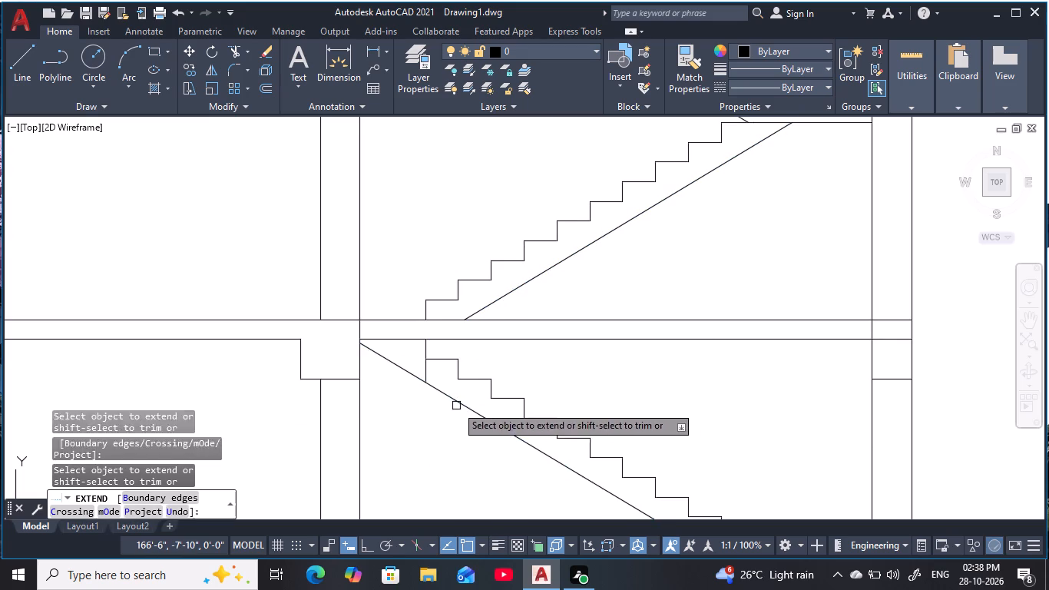
# Trim the vertical line between the top step and the waist line of the second storey's upper flight.
pyautogui.press('Escape')
pyautogui.press('Escape')
pyautogui.press('Escape')
pyautogui.write('TR')
pyautogui.press('space')
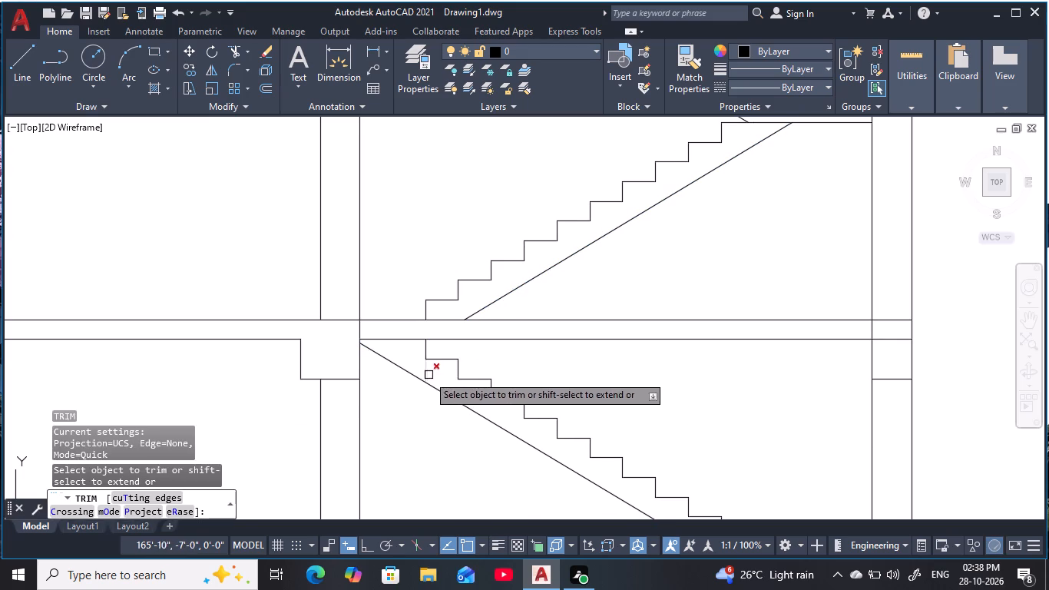
pyautogui.click(427, 376)
pyautogui.moveTo(550, 357); pyautogui.dragTo(500, 364, button='middle')
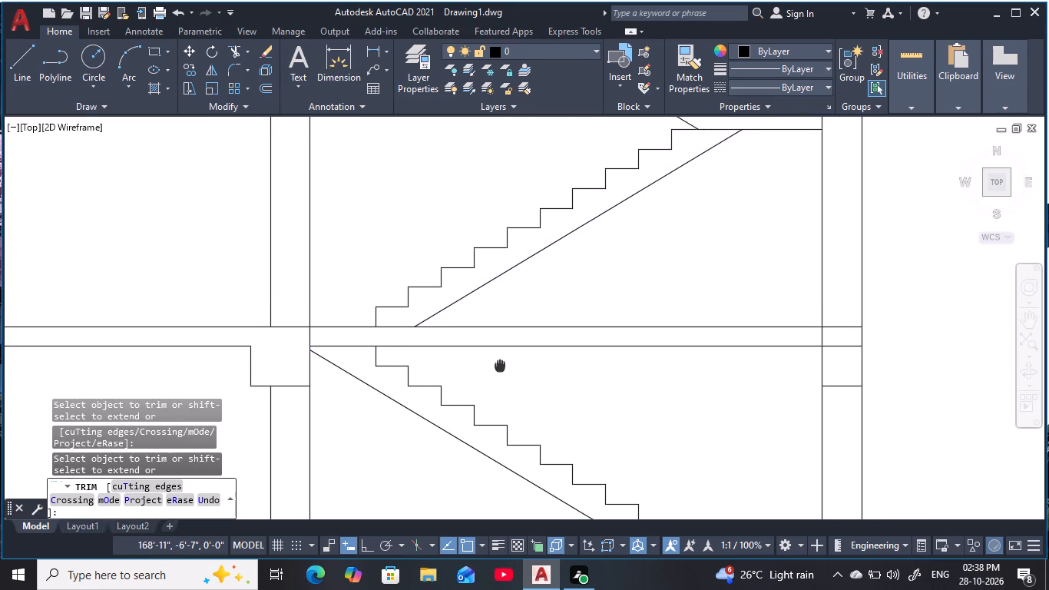
# Examine the flights and floor-slab junctions of the middle and upper storeys for leftover lines.
pyautogui.moveTo(500, 364); pyautogui.dragTo(498, 366, button='middle')
pyautogui.scroll(-1, 498, 366)
pyautogui.moveTo(498, 366); pyautogui.dragTo(500, 433, button='middle')
pyautogui.moveTo(457, 236); pyautogui.dragTo(464, 330, button='middle')
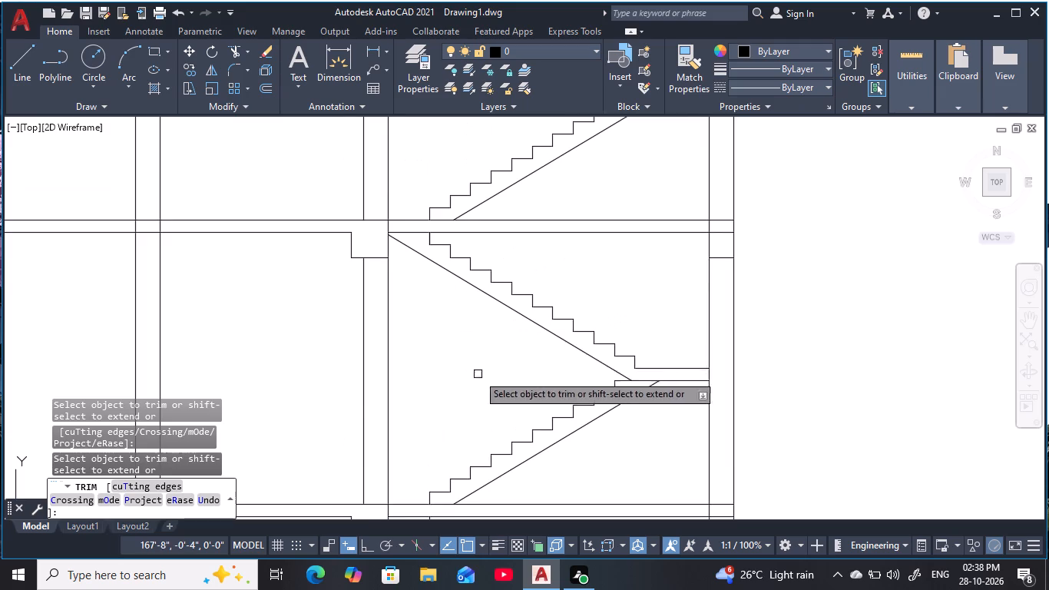
pyautogui.moveTo(481, 368); pyautogui.dragTo(484, 294, button='middle')
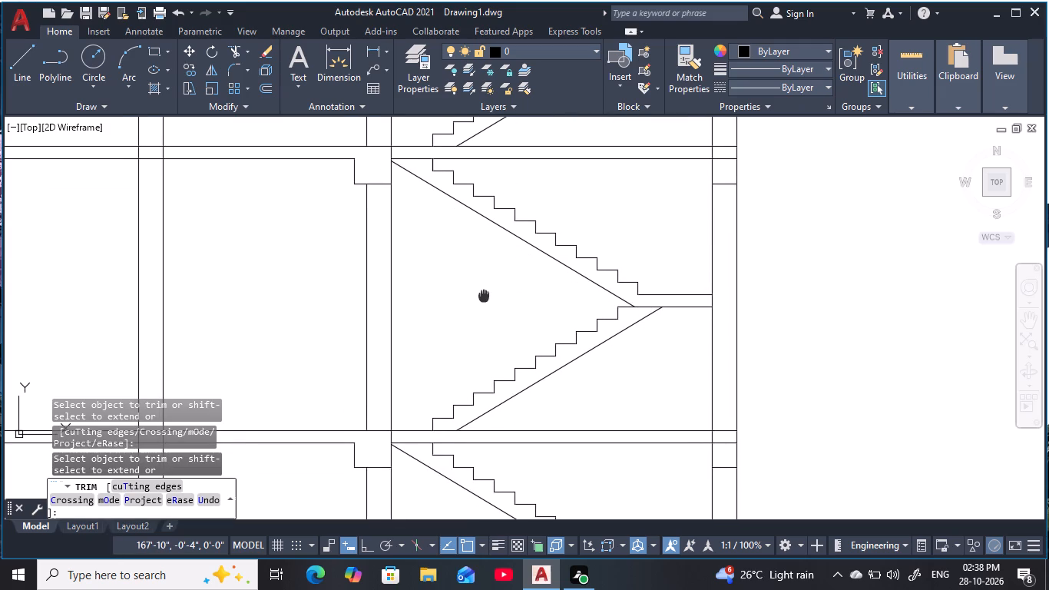
pyautogui.moveTo(484, 294); pyautogui.dragTo(475, 339, button='middle')
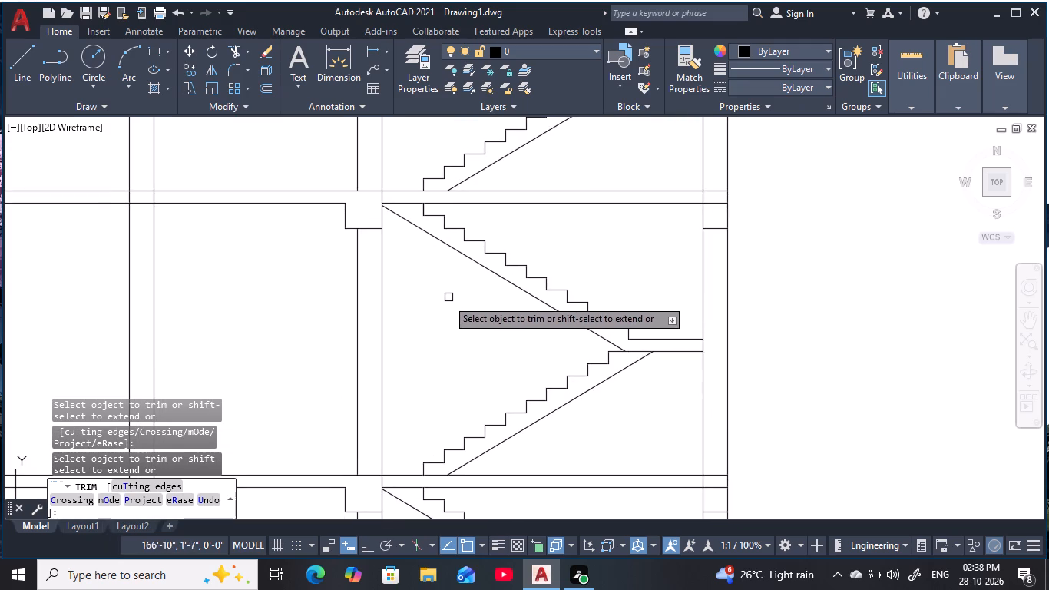
pyautogui.moveTo(440, 273); pyautogui.dragTo(412, 410, button='middle')
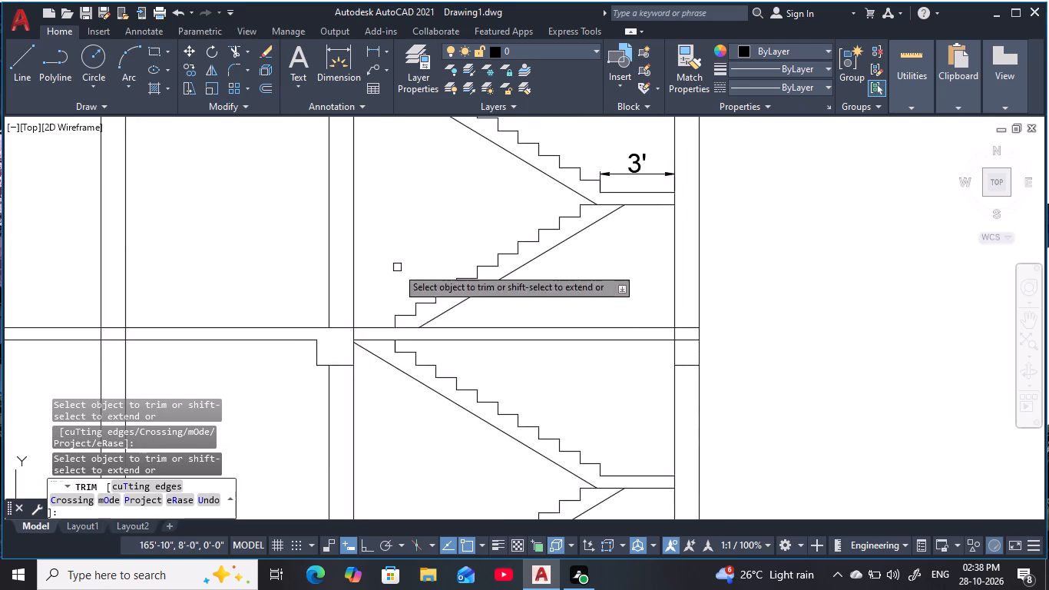
pyautogui.moveTo(397, 267); pyautogui.dragTo(405, 438, button='middle')
pyautogui.moveTo(415, 340); pyautogui.dragTo(429, 293, button='middle')
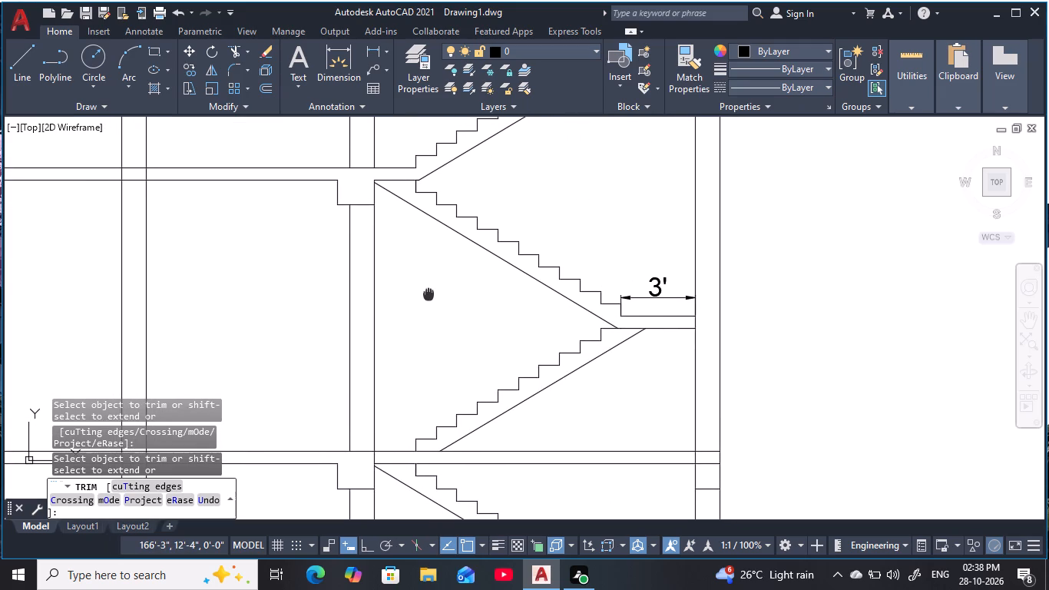
pyautogui.moveTo(429, 293); pyautogui.dragTo(408, 432, button='middle')
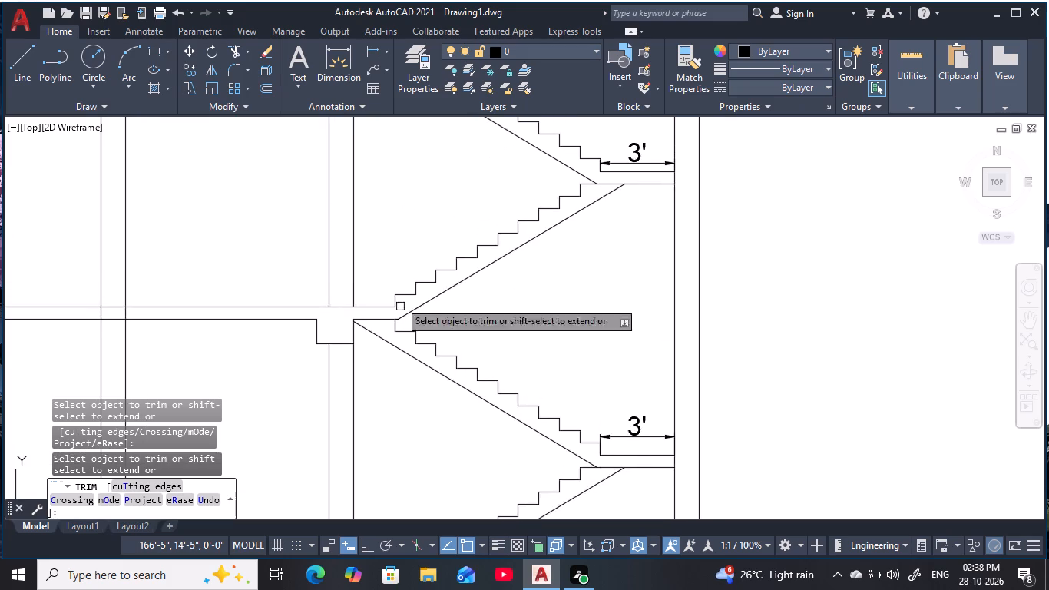
pyautogui.moveTo(403, 223); pyautogui.dragTo(430, 247, button='middle')
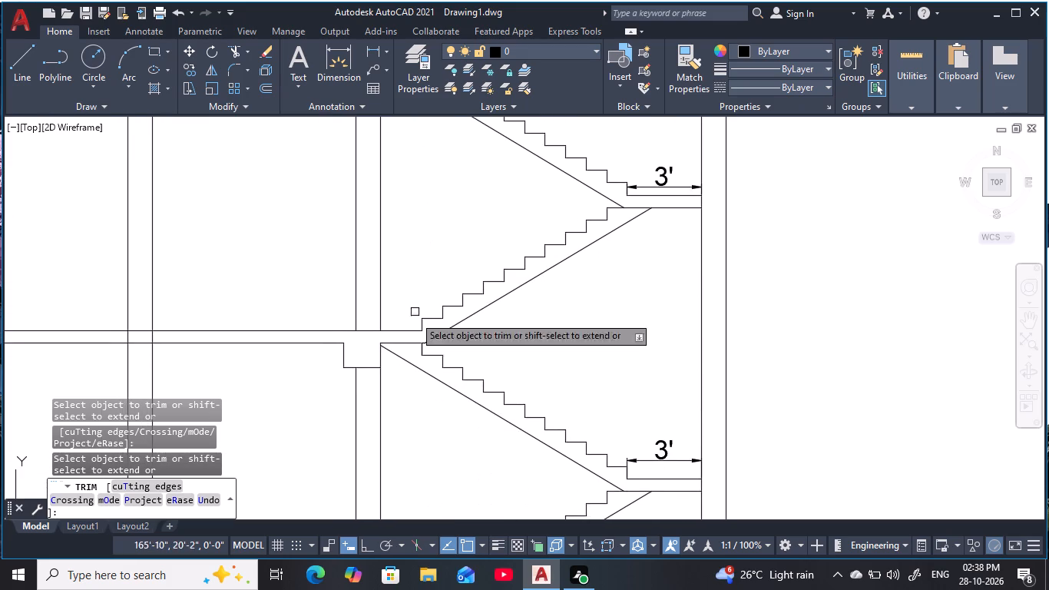
pyautogui.moveTo(395, 393); pyautogui.dragTo(402, 371, button='middle')
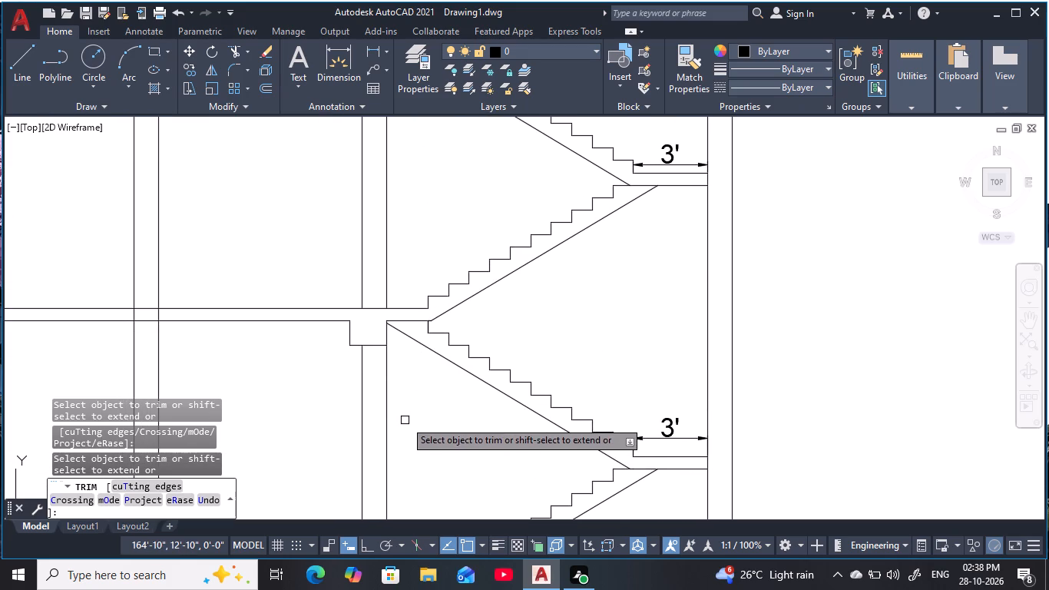
pyautogui.moveTo(405, 420); pyautogui.dragTo(445, 349, button='middle')
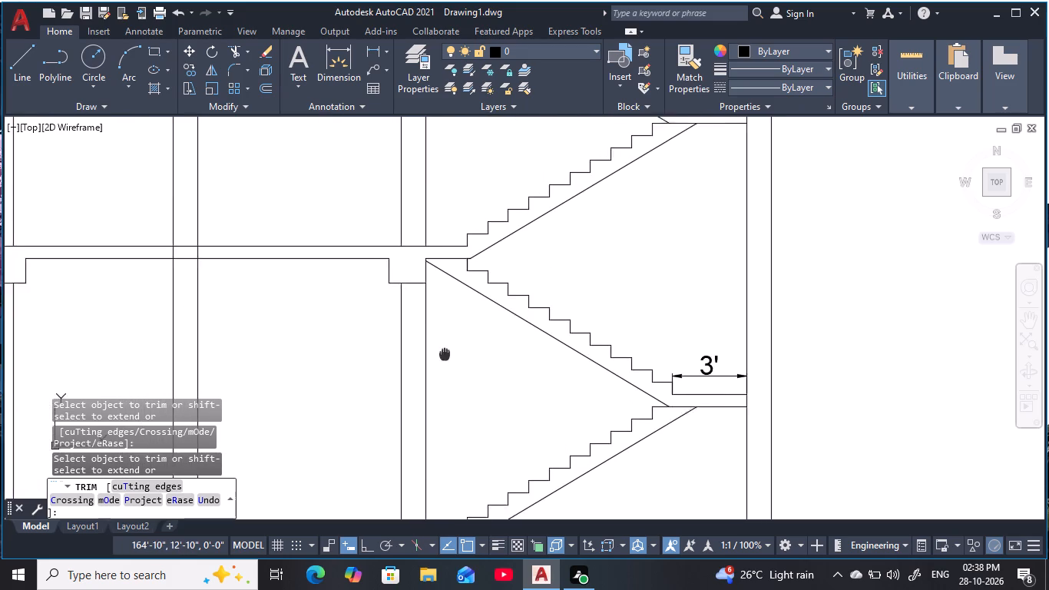
pyautogui.moveTo(445, 349); pyautogui.dragTo(439, 323, button='middle')
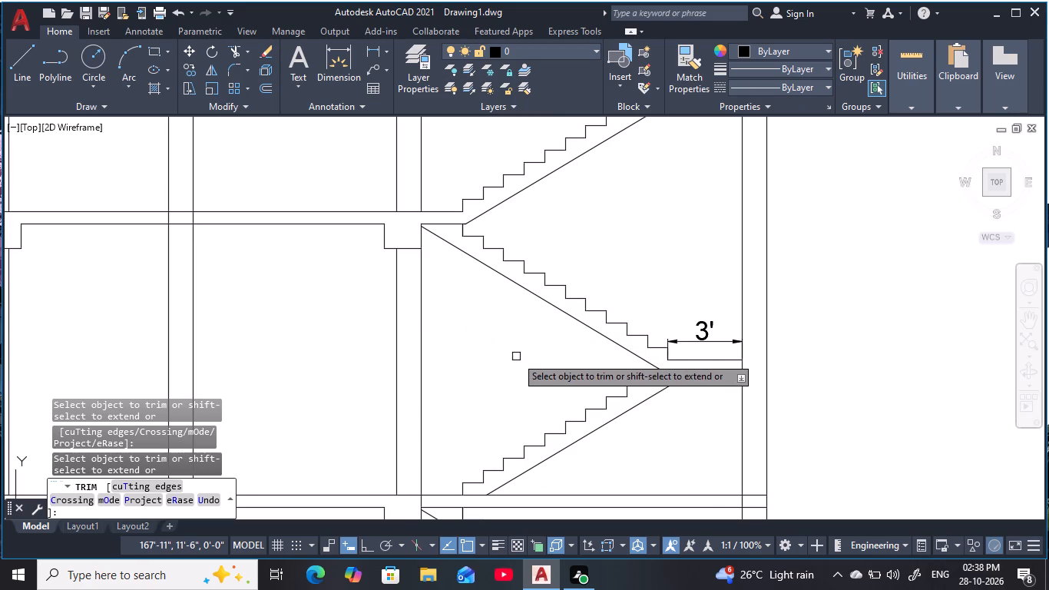
pyautogui.moveTo(517, 343); pyautogui.dragTo(505, 308, button='middle')
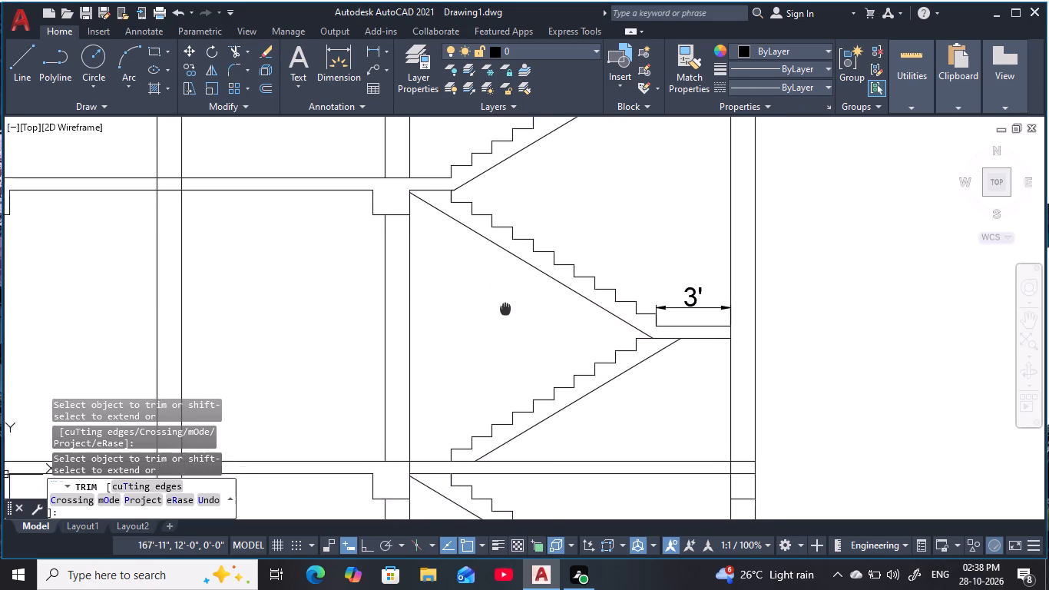
# Trim the inner column's stair-side face line within the thickness of the upper two full-width floor slabs.
pyautogui.moveTo(505, 308); pyautogui.dragTo(522, 210, button='middle')
pyautogui.scroll(4, 435, 364)
pyautogui.moveTo(419, 384); pyautogui.dragTo(329, 402)
pyautogui.scroll(-5, 422, 399)
pyautogui.moveTo(426, 396); pyautogui.dragTo(469, 204, button='middle')
pyautogui.scroll(4, 466, 382)
pyautogui.moveTo(459, 436); pyautogui.dragTo(402, 439)
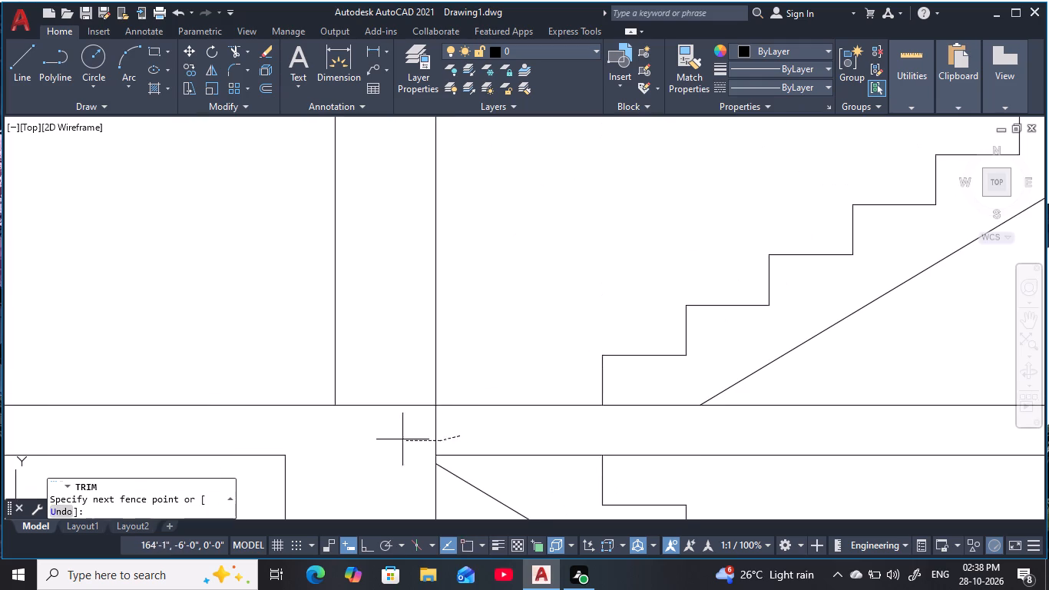
pyautogui.moveTo(402, 439); pyautogui.dragTo(401, 439)
pyautogui.scroll(1, 441, 441)
pyautogui.scroll(-3, 442, 441)
# Trim the inner column's stair-side face line within the thickness of the lowest two floor slabs.
pyautogui.moveTo(448, 421); pyautogui.dragTo(442, 266, button='middle')
pyautogui.moveTo(435, 312); pyautogui.dragTo(409, 177, button='middle')
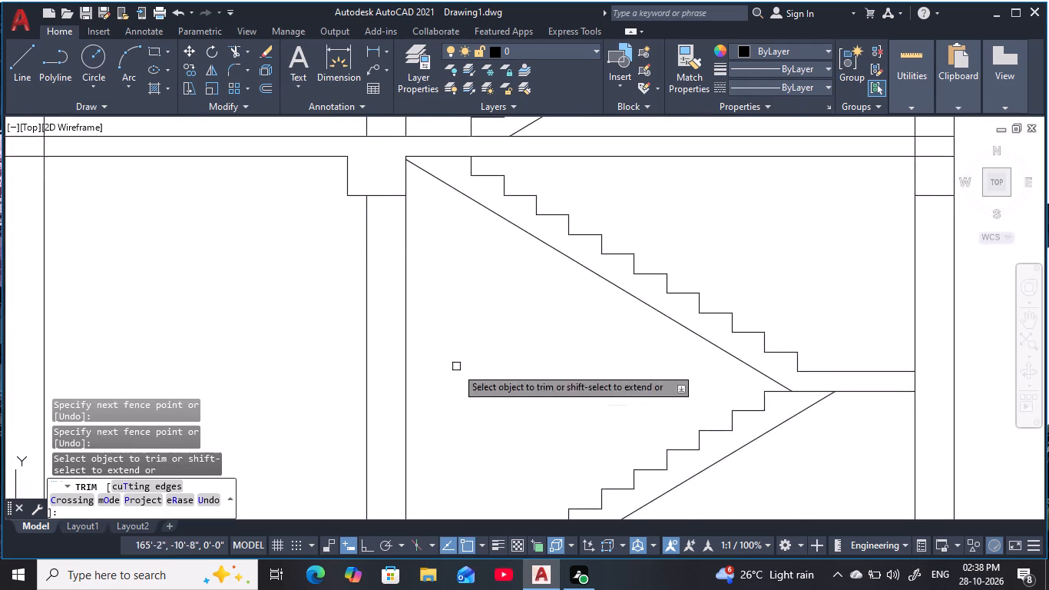
pyautogui.scroll(-1, 456, 368)
pyautogui.moveTo(457, 350); pyautogui.dragTo(468, 249, button='middle')
pyautogui.scroll(2, 442, 422)
pyautogui.moveTo(445, 395); pyautogui.dragTo(411, 397)
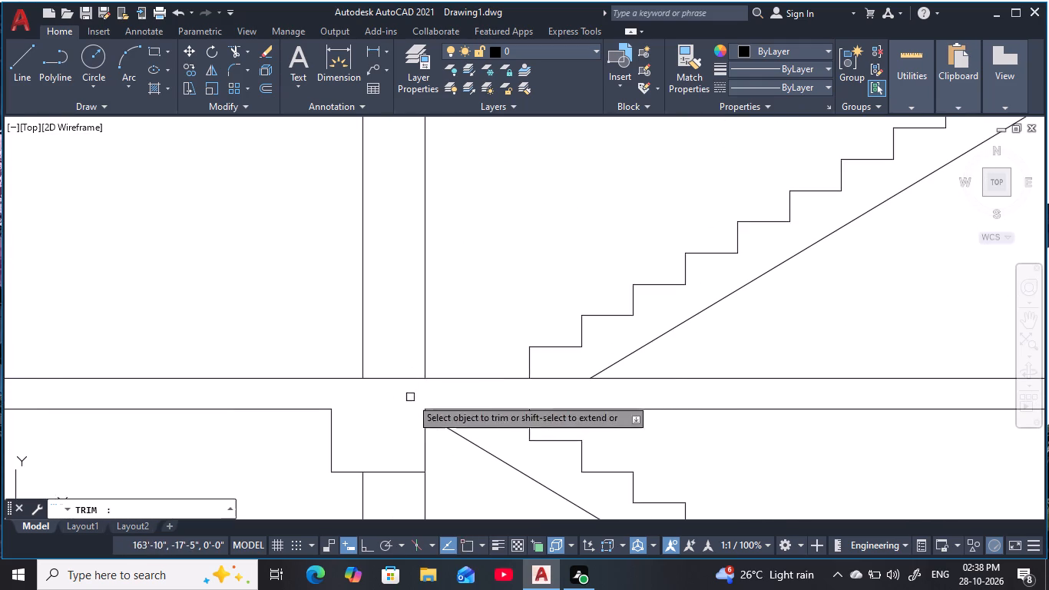
pyautogui.scroll(-3, 455, 415)
pyautogui.moveTo(466, 409); pyautogui.dragTo(480, 277, button='middle')
pyautogui.scroll(3, 481, 465)
pyautogui.moveTo(438, 432); pyautogui.dragTo(388, 439)
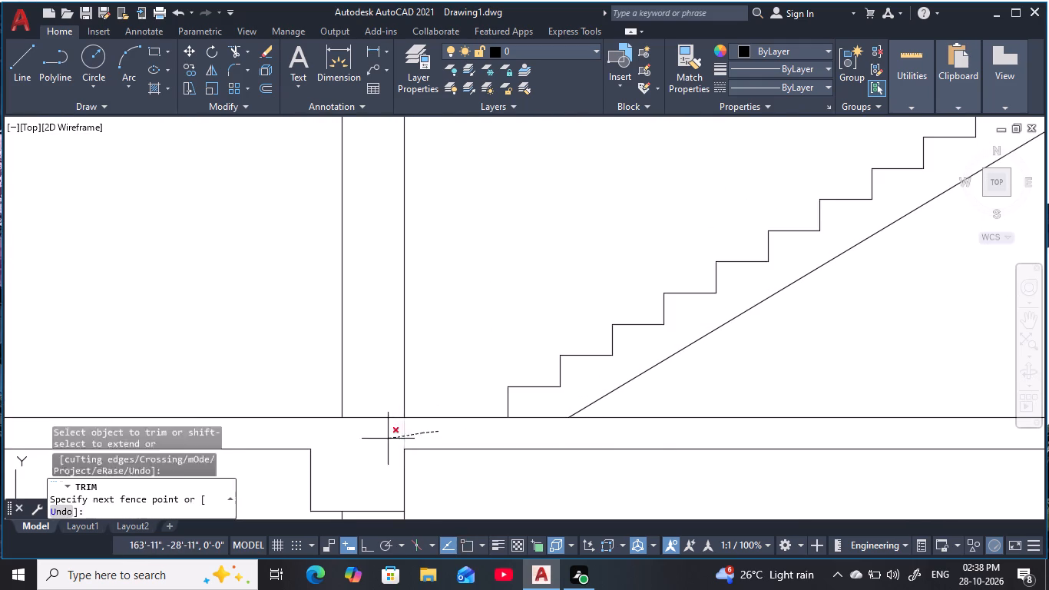
pyautogui.moveTo(388, 439); pyautogui.dragTo(387, 439)
pyautogui.scroll(-3, 457, 432)
pyautogui.moveTo(465, 399); pyautogui.dragTo(496, 288, button='middle')
pyautogui.scroll(-1, 503, 362)
pyautogui.moveTo(503, 357); pyautogui.dragTo(493, 437, button='middle')
pyautogui.press('Escape')
# Erase the two 3' dimensions above the mid-landings of the upper storeys.
pyautogui.scroll(-1, 515, 347)
pyautogui.moveTo(515, 347); pyautogui.dragTo(518, 361, button='middle')
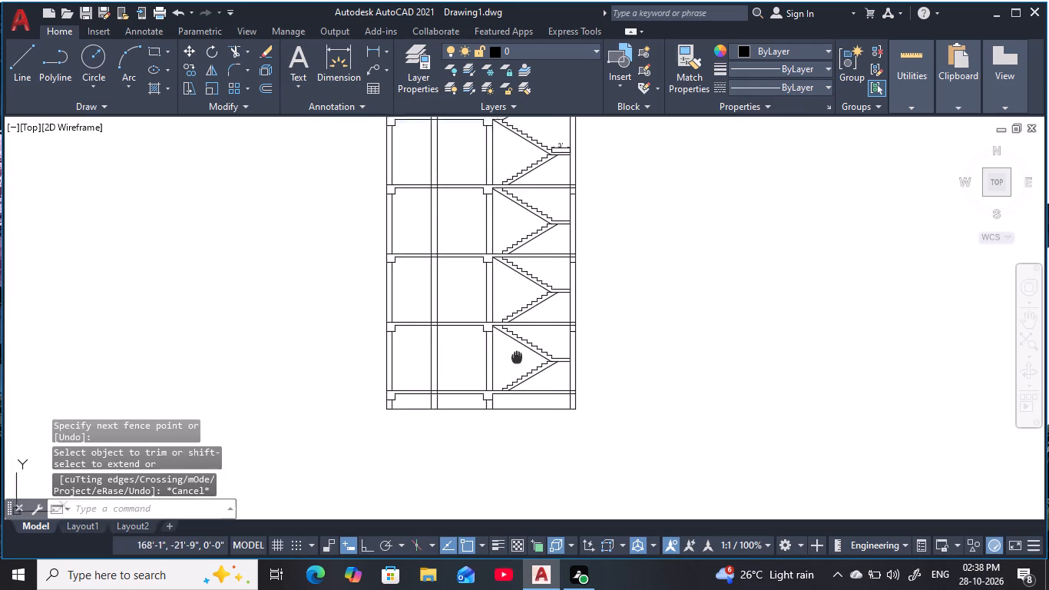
pyautogui.moveTo(518, 361); pyautogui.dragTo(512, 457, button='middle')
pyautogui.press('Escape')
pyautogui.moveTo(514, 320); pyautogui.dragTo(525, 403, button='middle')
pyautogui.press('Escape')
pyautogui.scroll(2, 536, 352)
pyautogui.moveTo(536, 352); pyautogui.dragTo(501, 347, button='middle')
pyautogui.press('Escape')
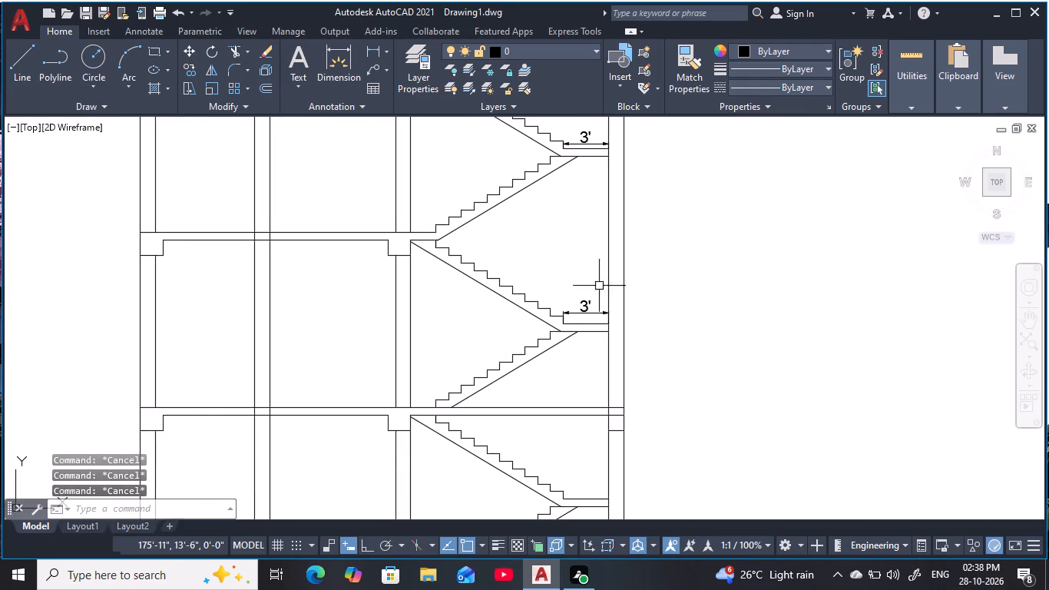
pyautogui.moveTo(616, 271); pyautogui.dragTo(585, 391, button='middle')
pyautogui.press('Escape')
pyautogui.press('Escape')
pyautogui.scroll(3, 563, 277)
pyautogui.click(572, 222)
pyautogui.click(524, 177)
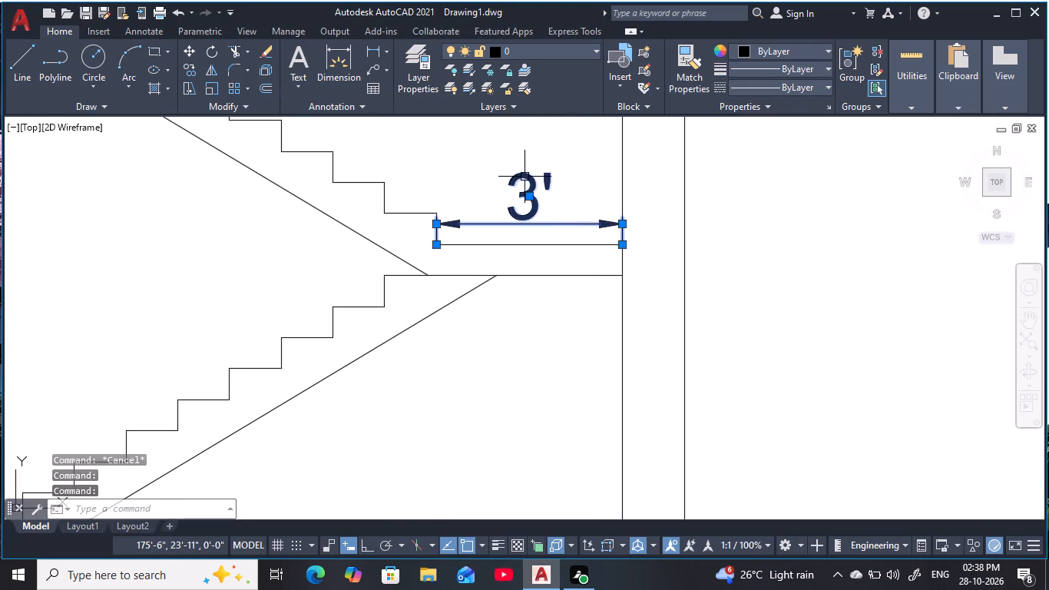
pyautogui.press('e')
pyautogui.press('space')
pyautogui.moveTo(538, 394); pyautogui.dragTo(507, 225, button='middle')
pyautogui.scroll(-5, 498, 209)
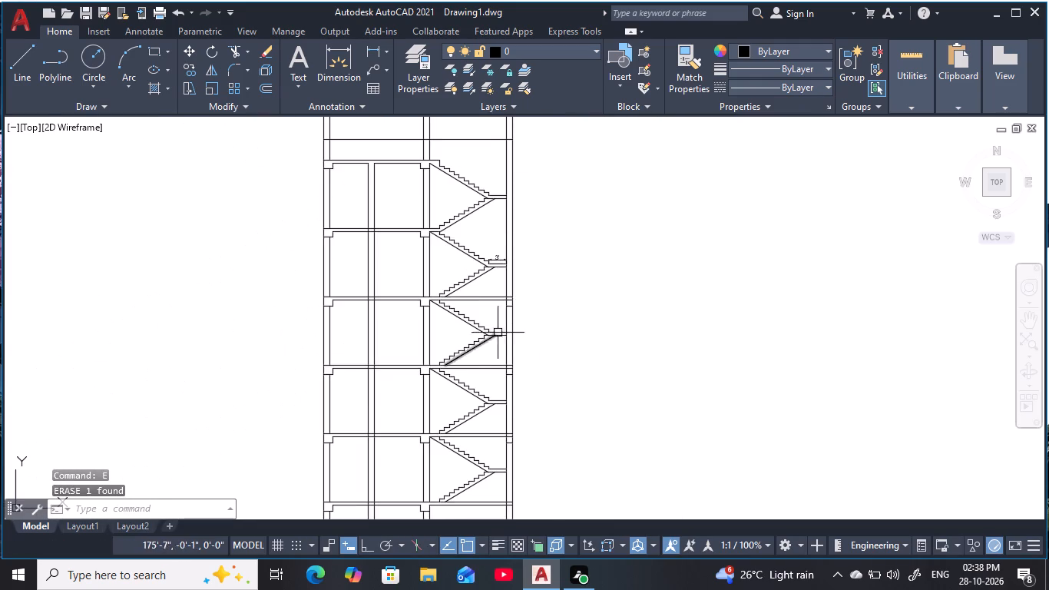
pyautogui.scroll(3, 498, 333)
pyautogui.moveTo(525, 230); pyautogui.dragTo(523, 472, button='middle')
pyautogui.click(511, 283)
pyautogui.press('space')
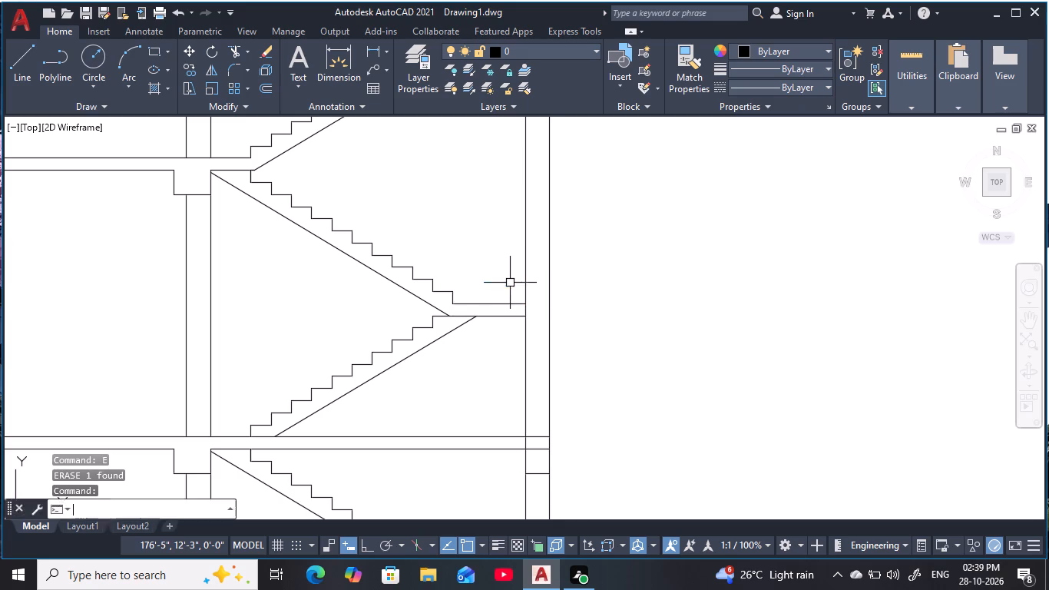
# Erase the short horizontal line across the stair-side outer column just below each of the three full-width upper floor slabs.
pyautogui.moveTo(499, 433); pyautogui.dragTo(485, 293, button='middle')
pyautogui.click(485, 324)
pyautogui.click(576, 373)
pyautogui.press('space')
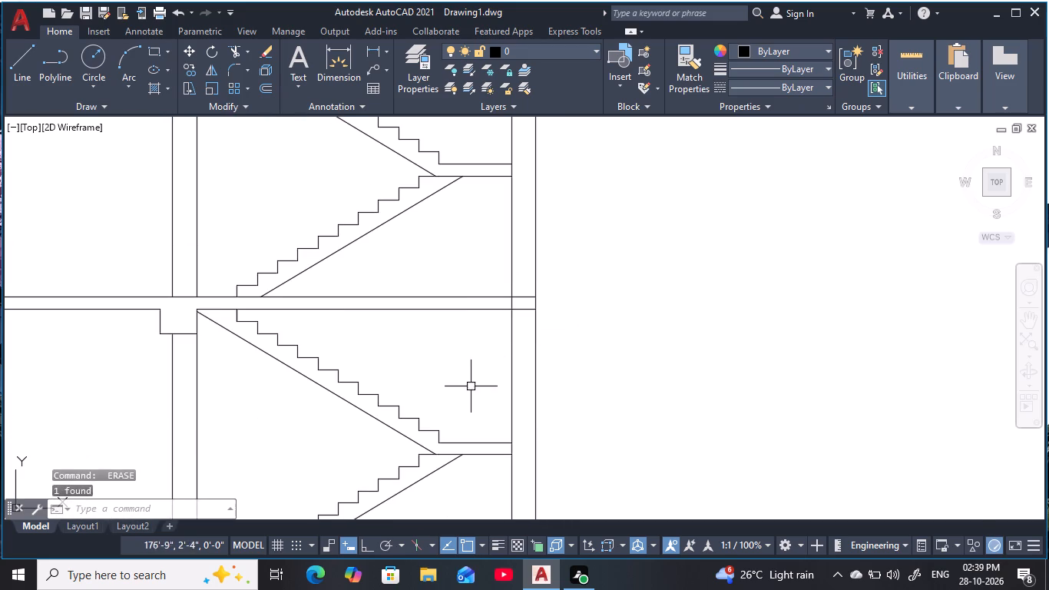
pyautogui.moveTo(475, 382); pyautogui.dragTo(501, 261, button='middle')
pyautogui.scroll(-1, 541, 259)
pyautogui.click(530, 397)
pyautogui.click(561, 424)
pyautogui.press('space')
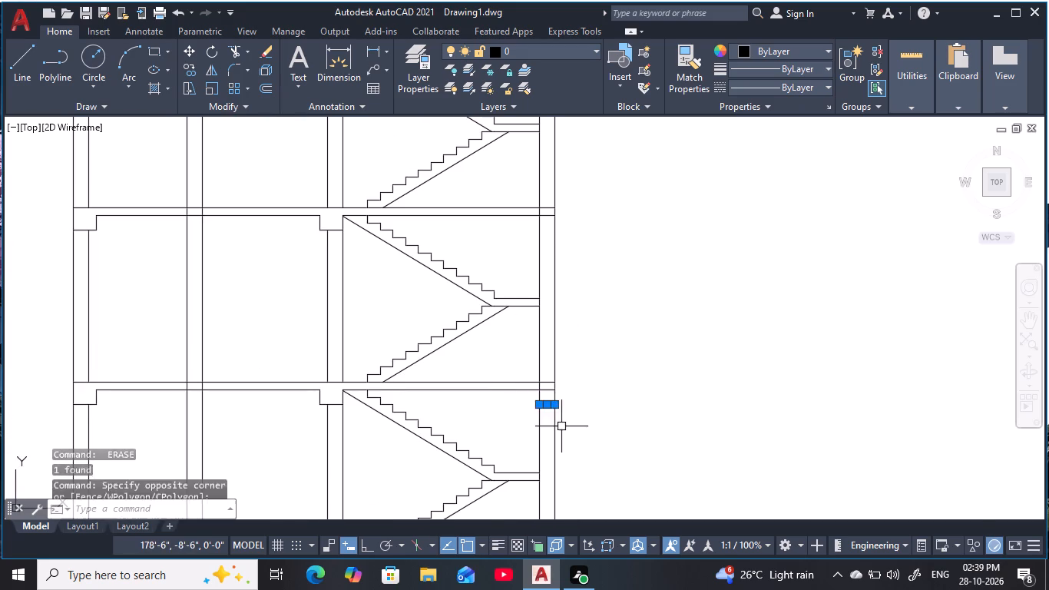
pyautogui.moveTo(542, 429); pyautogui.dragTo(544, 280, button='middle')
pyautogui.click(534, 426)
pyautogui.click(560, 436)
pyautogui.press('space')
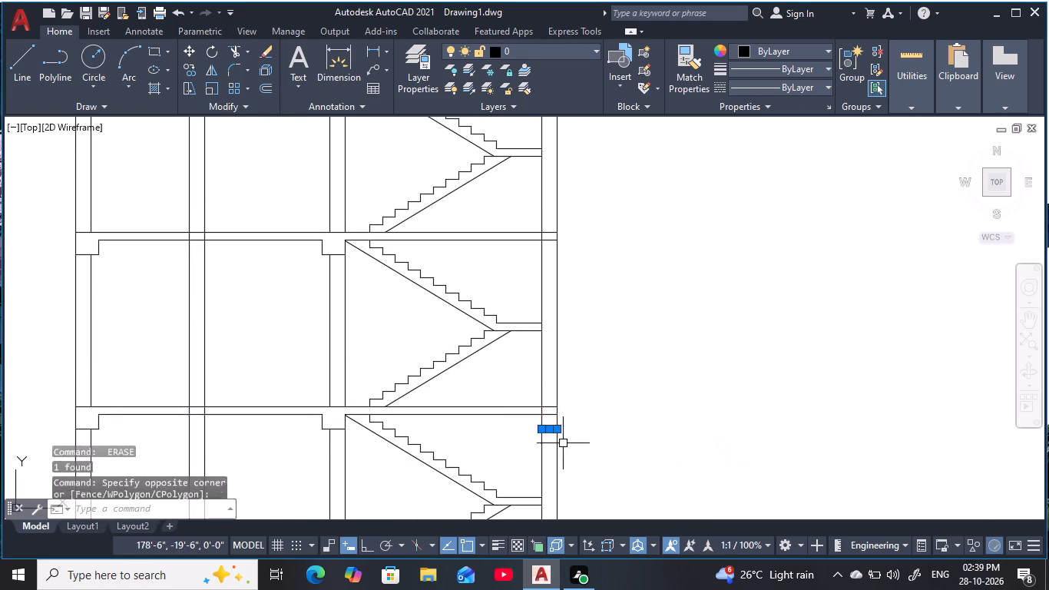
# Check the stair flights and column lines across all storeys of the section.
pyautogui.moveTo(557, 447); pyautogui.dragTo(562, 308, button='middle')
pyautogui.scroll(-1, 566, 367)
pyautogui.moveTo(380, 352); pyautogui.dragTo(384, 361, button='middle')
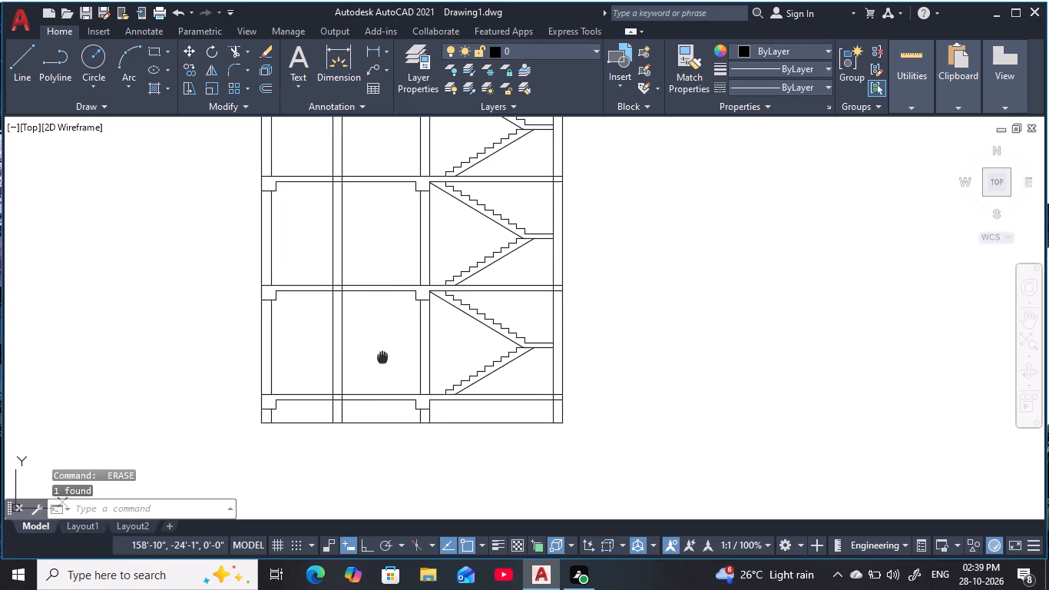
pyautogui.moveTo(384, 361); pyautogui.dragTo(439, 514, button='middle')
pyautogui.scroll(-1, 440, 483)
pyautogui.moveTo(451, 475); pyautogui.dragTo(432, 442, button='middle')
pyautogui.scroll(-1, 429, 452)
pyautogui.scroll(1, 432, 440)
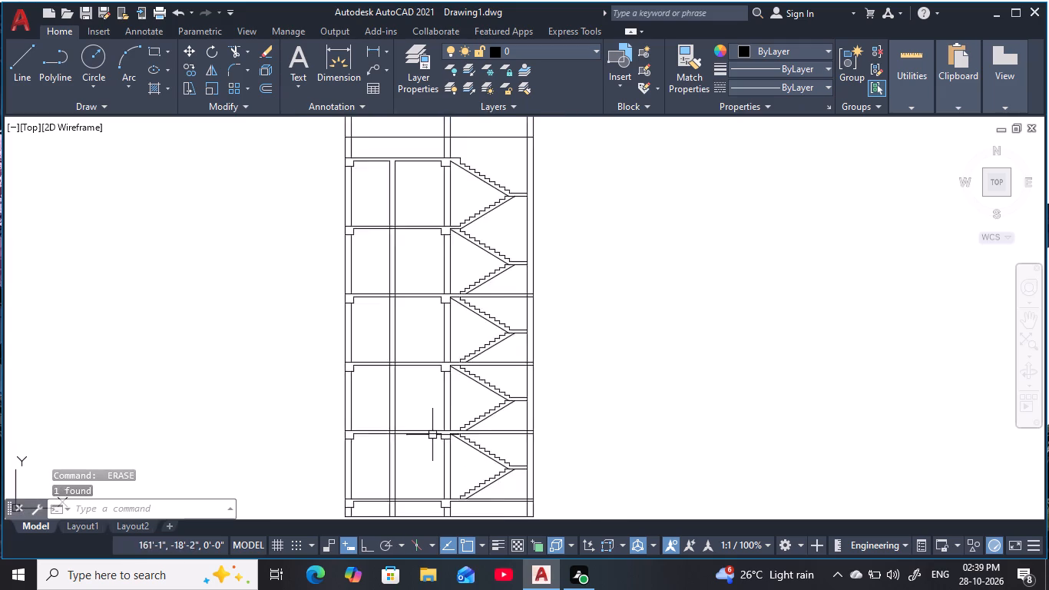
pyautogui.scroll(1, 432, 434)
pyautogui.moveTo(432, 434); pyautogui.dragTo(420, 431, button='middle')
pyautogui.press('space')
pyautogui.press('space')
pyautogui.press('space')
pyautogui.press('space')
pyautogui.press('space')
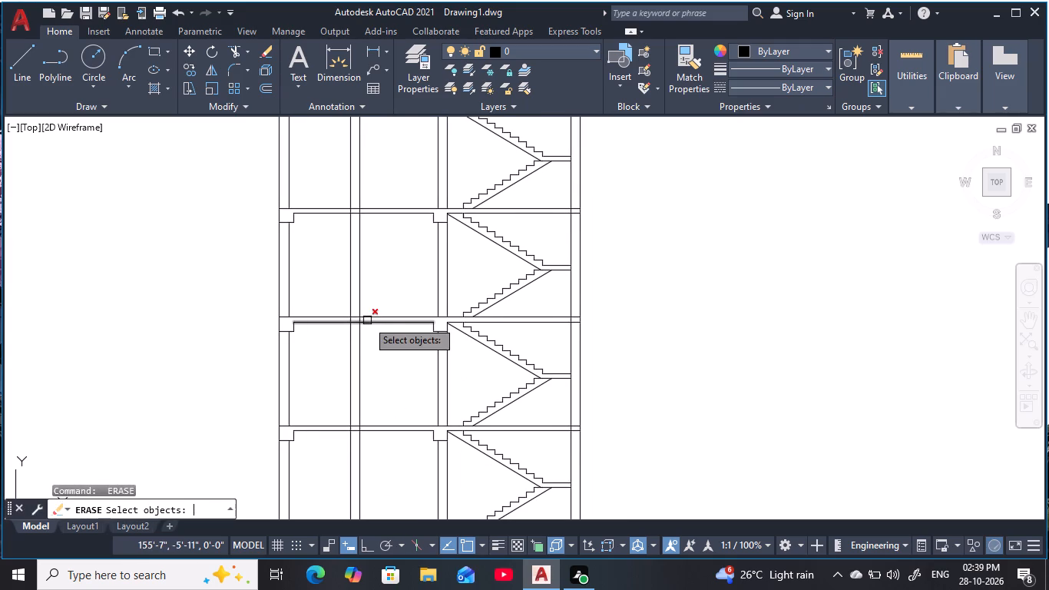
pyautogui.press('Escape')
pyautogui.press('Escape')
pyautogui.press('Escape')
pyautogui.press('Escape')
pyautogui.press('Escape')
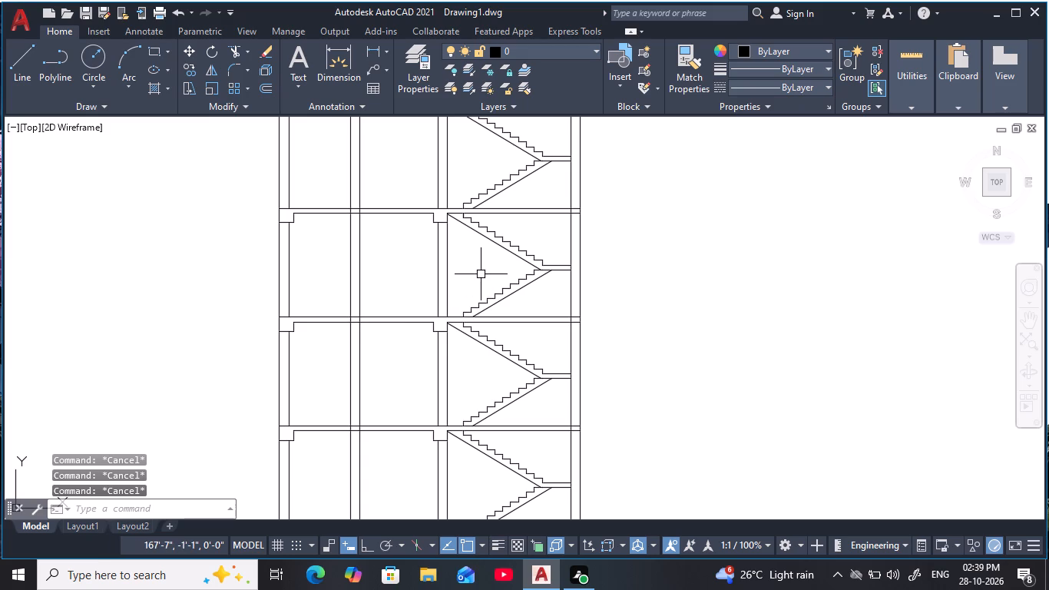
# Measure the distance from the inner column face to the bottom riser on the highest full-width floor slab with a linear dimension.
pyautogui.moveTo(529, 199); pyautogui.dragTo(531, 332, button='middle')
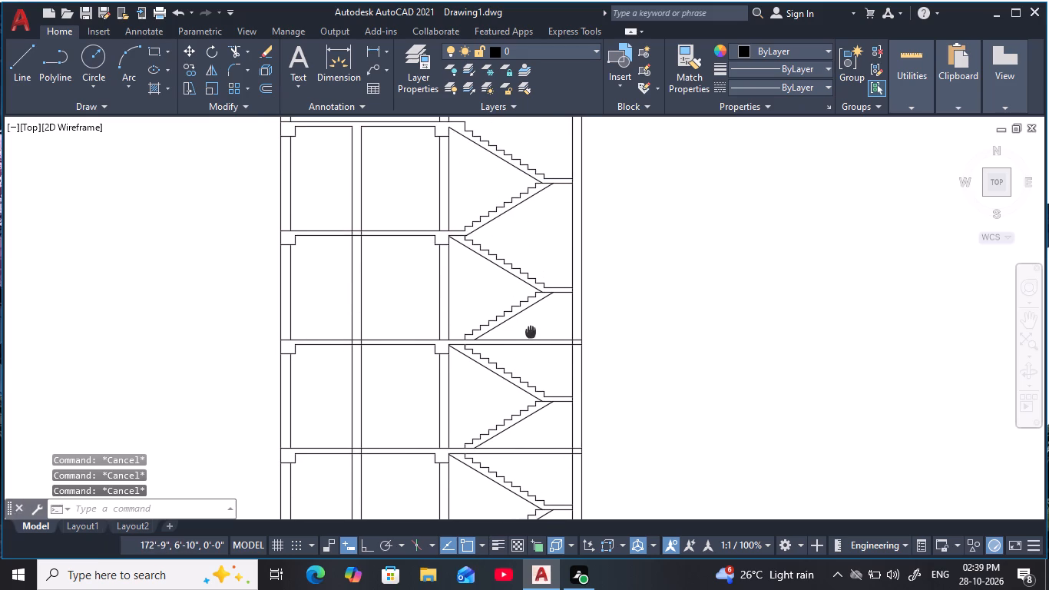
pyautogui.moveTo(531, 332); pyautogui.dragTo(530, 334, button='middle')
pyautogui.scroll(2, 464, 344)
pyautogui.moveTo(462, 345); pyautogui.dragTo(466, 354, button='middle')
pyautogui.scroll(1, 466, 354)
pyautogui.press('d')
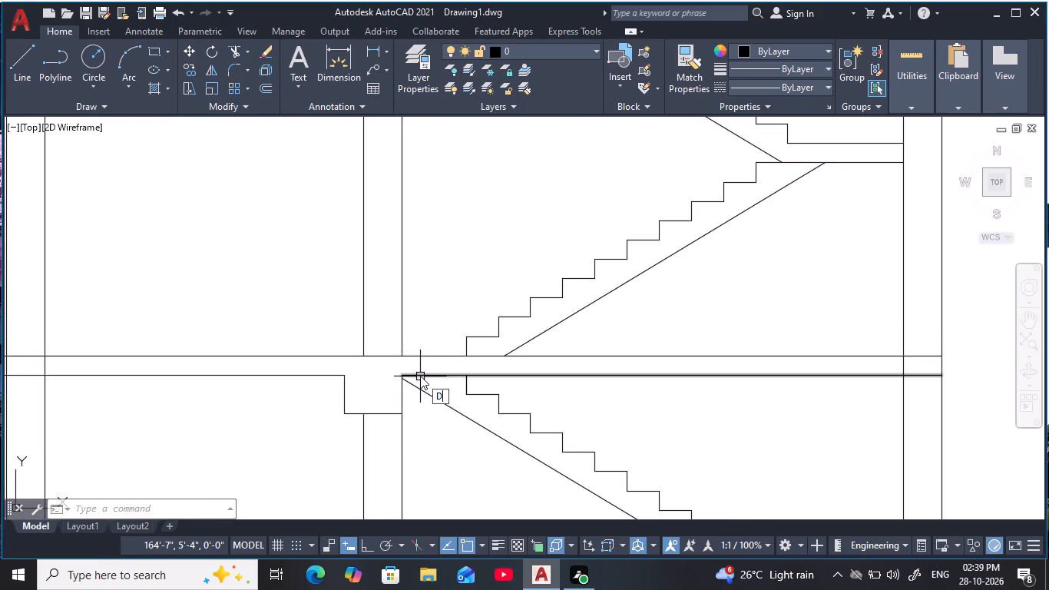
pyautogui.press('l')
pyautogui.write('I')
pyautogui.press('space')
pyautogui.click(402, 353)
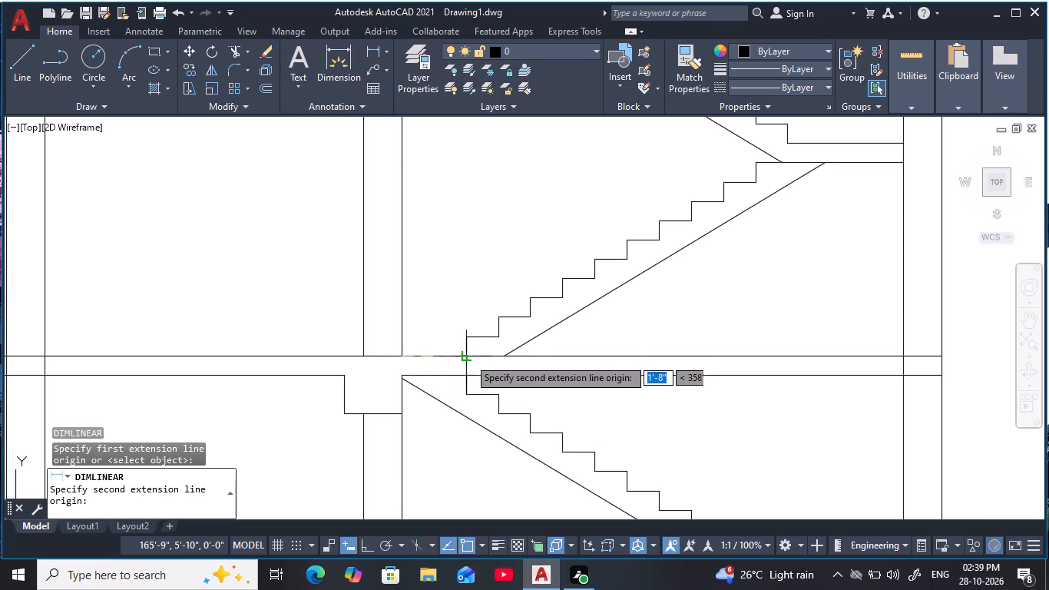
pyautogui.click(469, 357)
pyautogui.press('Escape')
pyautogui.press('Escape')
# Examine the storeys up to the roof, comparing the floor slabs and stair flights.
pyautogui.moveTo(473, 330); pyautogui.dragTo(486, 376, button='middle')
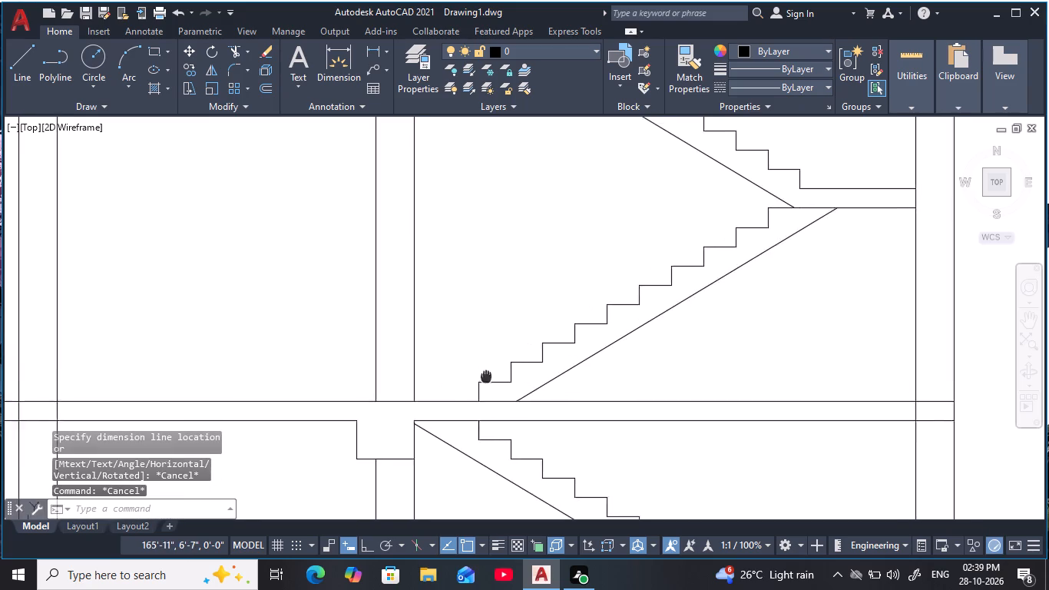
pyautogui.moveTo(486, 376); pyautogui.dragTo(491, 375, button='middle')
pyautogui.scroll(-1, 503, 360)
pyautogui.moveTo(508, 354); pyautogui.dragTo(583, 257, button='middle')
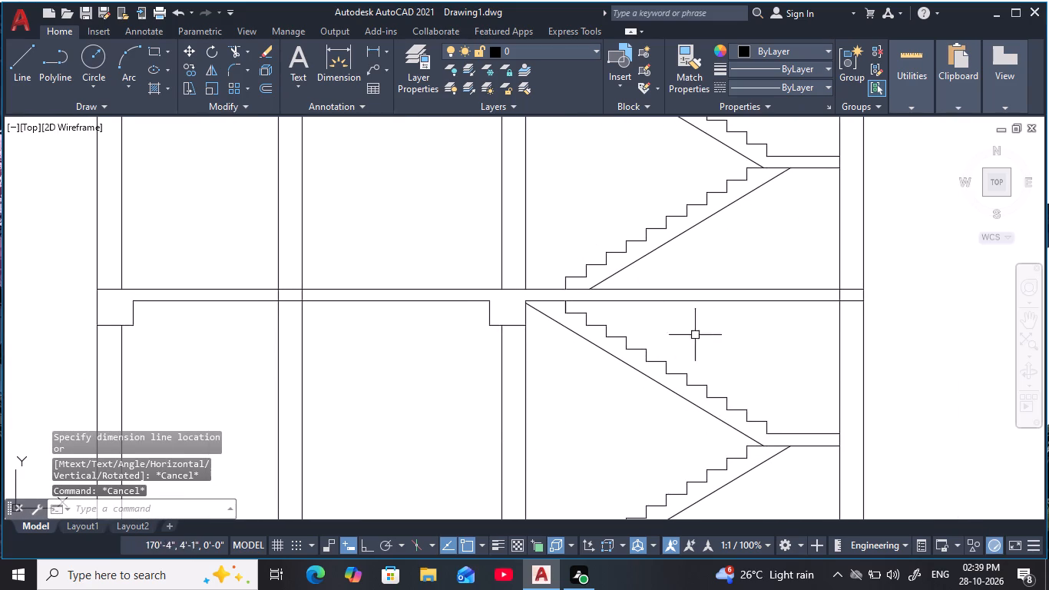
pyautogui.moveTo(753, 336); pyautogui.dragTo(665, 329, button='middle')
pyautogui.scroll(-1, 665, 329)
pyautogui.moveTo(665, 329); pyautogui.dragTo(685, 400, button='middle')
pyautogui.scroll(-1, 690, 346)
pyautogui.moveTo(690, 346); pyautogui.dragTo(702, 371, button='middle')
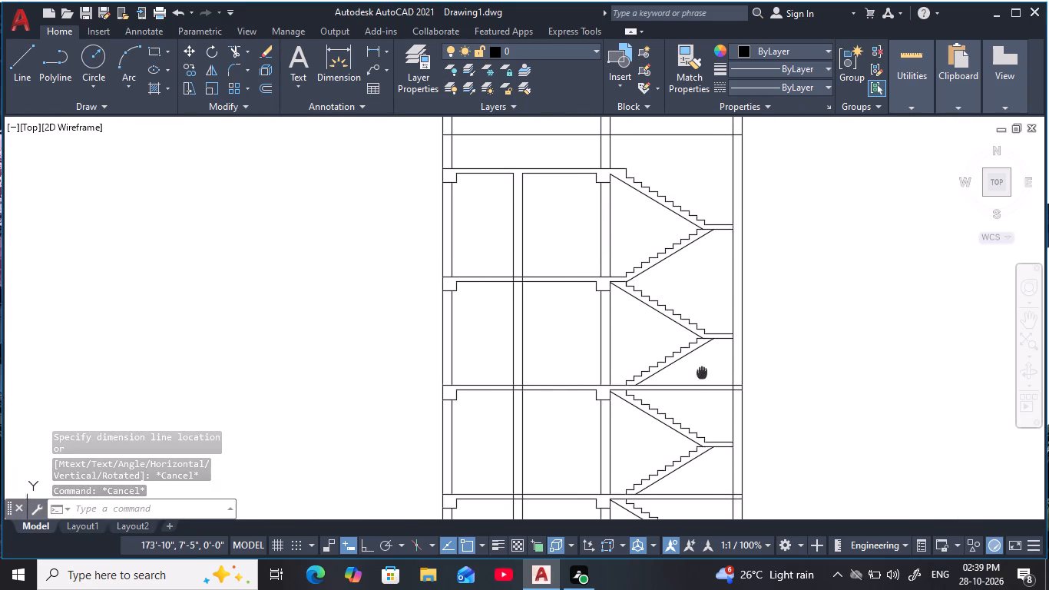
pyautogui.moveTo(702, 371); pyautogui.dragTo(703, 371, button='middle')
pyautogui.press('Escape')
pyautogui.press('Escape')
pyautogui.press('Escape')
pyautogui.moveTo(645, 326); pyautogui.dragTo(653, 359, button='middle')
pyautogui.press('Escape')
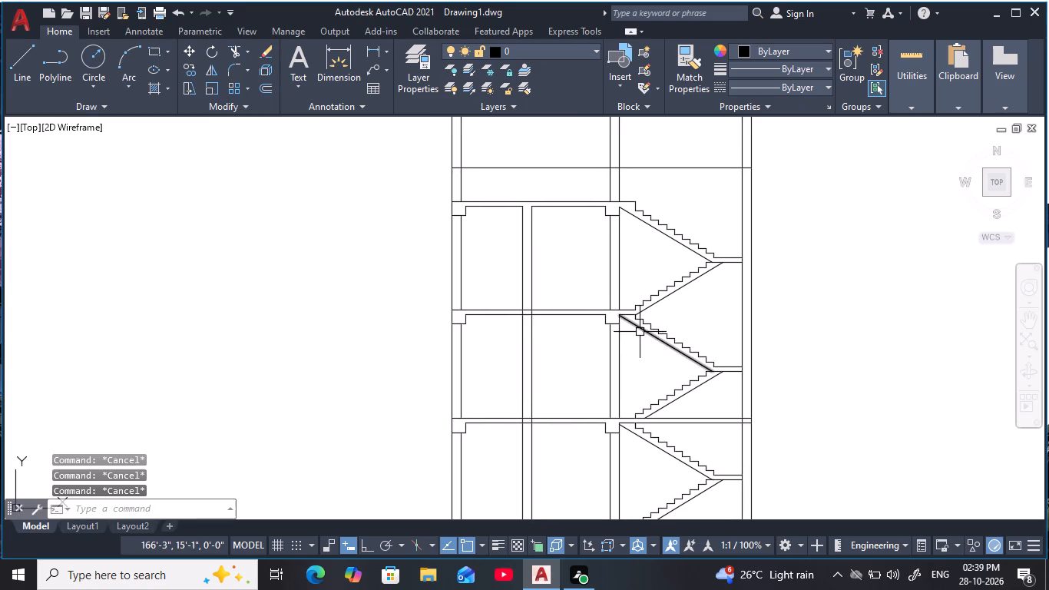
pyautogui.press('Escape')
pyautogui.press('Escape')
pyautogui.moveTo(574, 241); pyautogui.dragTo(578, 273, button='middle')
pyautogui.scroll(-1, 580, 273)
pyautogui.moveTo(584, 280); pyautogui.dragTo(555, 238, button='middle')
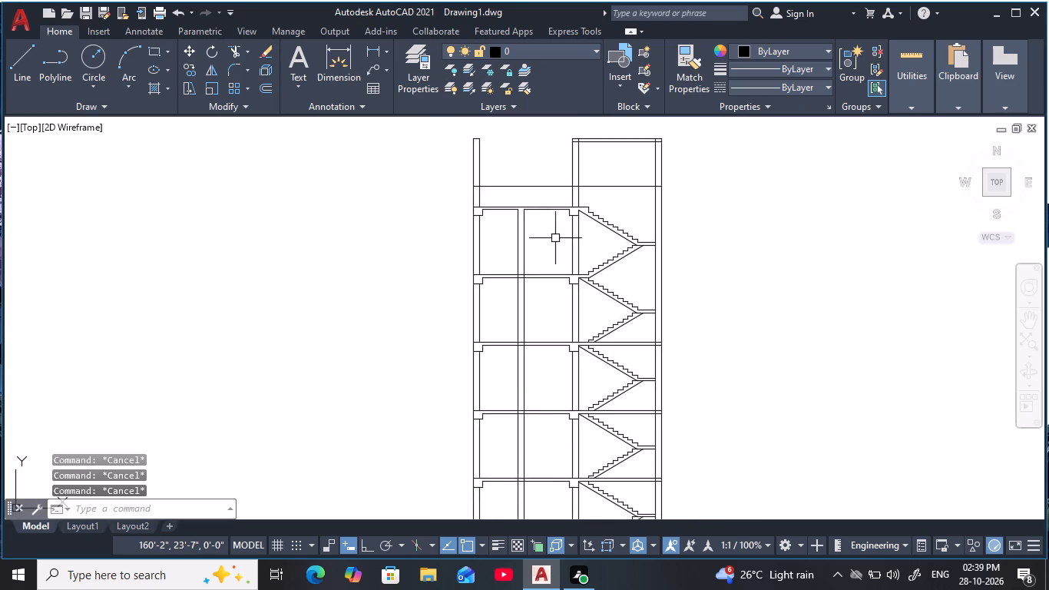
# Examine the roof storey and the uppermost stair flight where it meets the top floor slab.
pyautogui.press('Escape')
pyautogui.press('Escape')
pyautogui.moveTo(557, 304); pyautogui.dragTo(562, 269, button='middle')
pyautogui.scroll(1, 562, 266)
pyautogui.moveTo(562, 266); pyautogui.dragTo(565, 377, button='middle')
pyautogui.press('Escape')
pyautogui.press('Escape')
pyautogui.press('Escape')
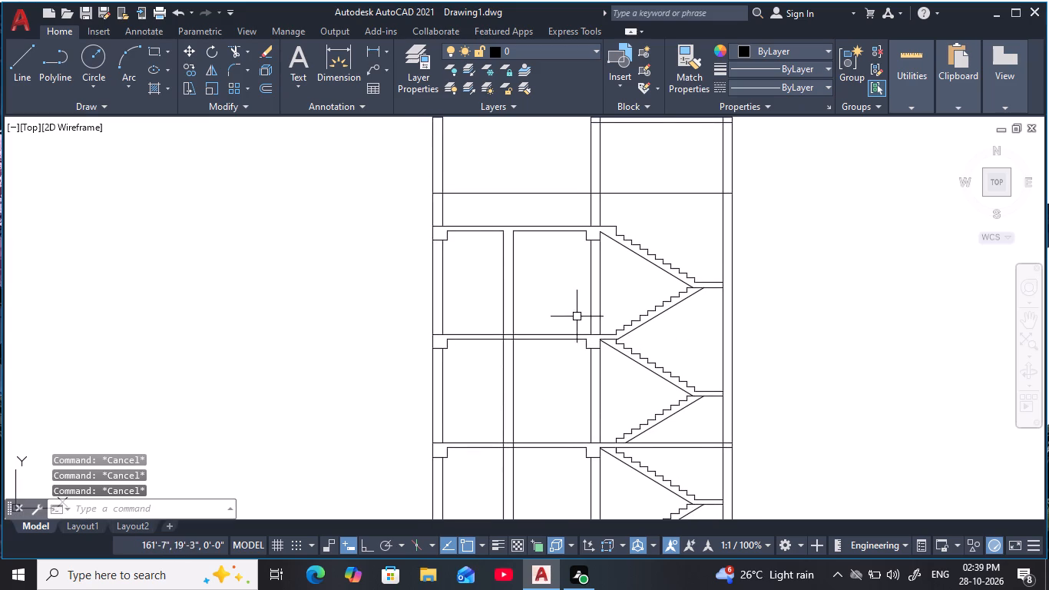
pyautogui.press('Escape')
pyautogui.press('Escape')
pyautogui.moveTo(561, 305); pyautogui.dragTo(553, 350, button='middle')
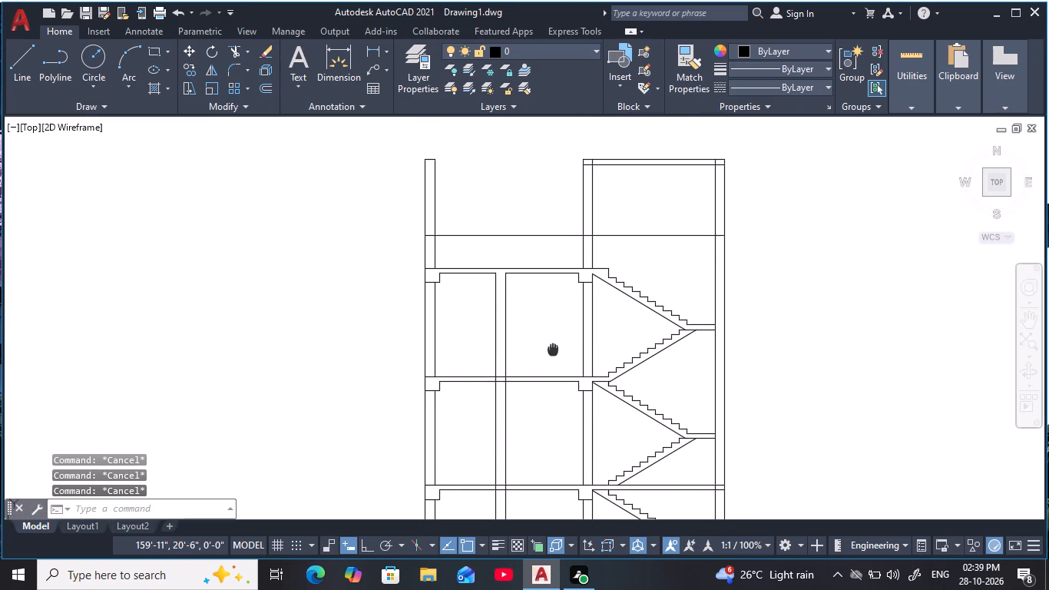
pyautogui.moveTo(553, 350); pyautogui.dragTo(555, 363, button='middle')
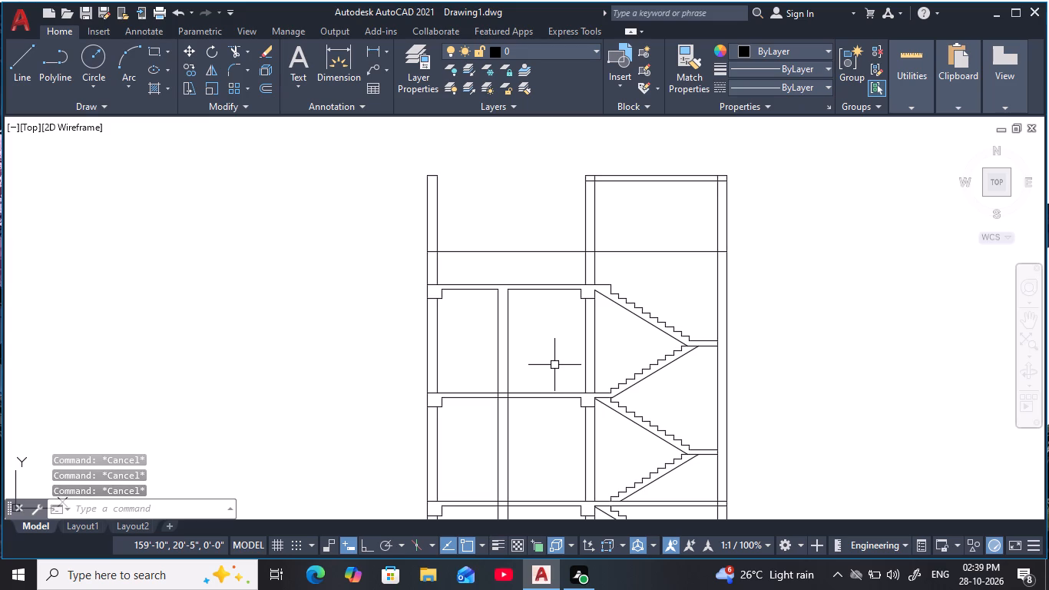
pyautogui.press('Escape')
pyautogui.press('Escape')
pyautogui.press('Escape')
pyautogui.moveTo(551, 370); pyautogui.dragTo(546, 364, button='middle')
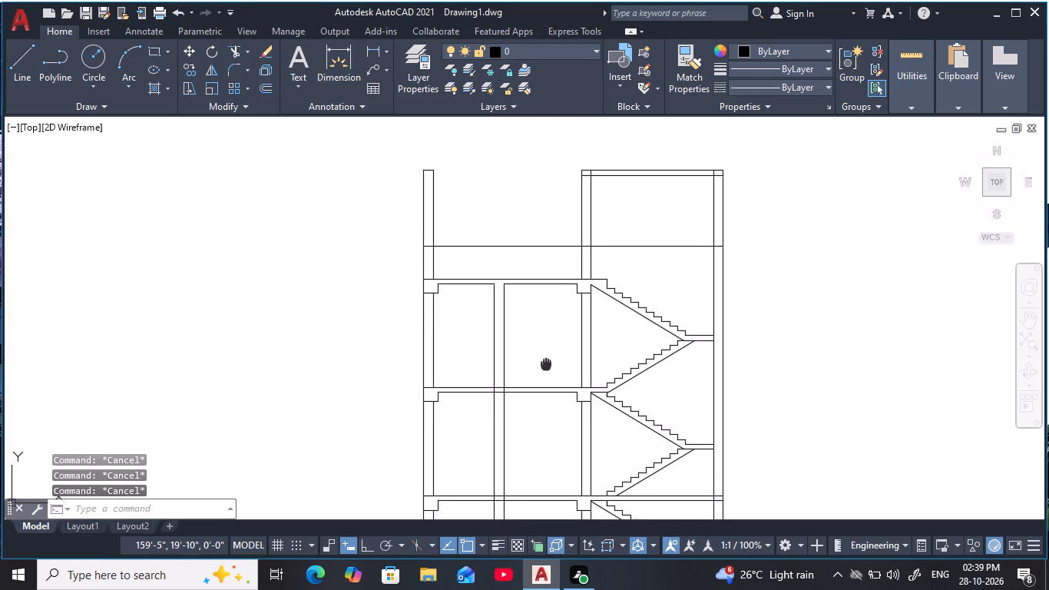
pyautogui.moveTo(546, 364); pyautogui.dragTo(546, 363, button='middle')
pyautogui.scroll(2, 656, 270)
pyautogui.moveTo(648, 270); pyautogui.dragTo(525, 237, button='middle')
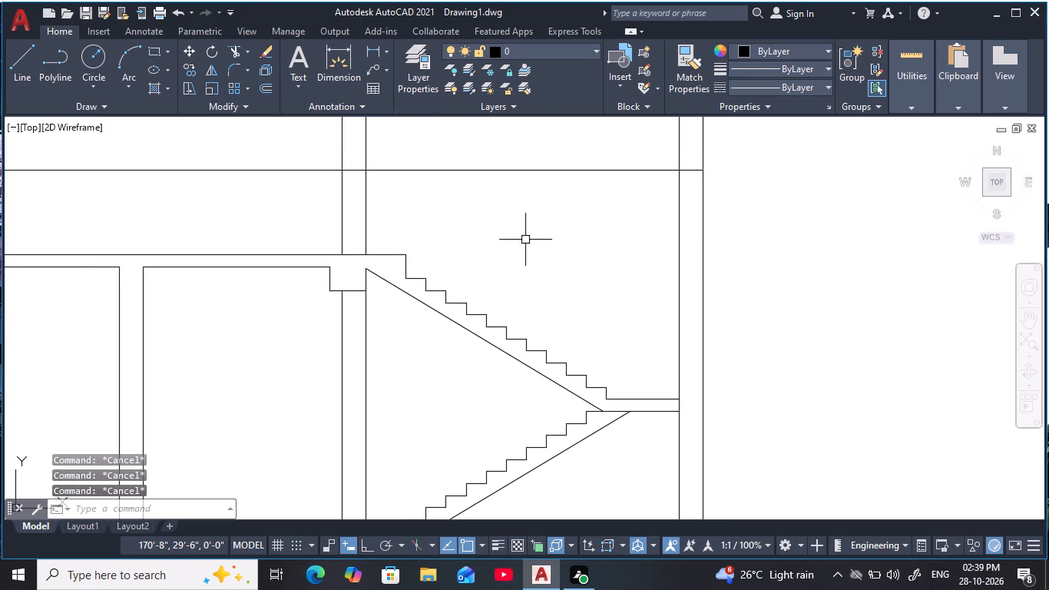
pyautogui.press('Escape')
pyautogui.press('Escape')
pyautogui.press('Escape')
pyautogui.press('Escape')
pyautogui.press('Escape')
pyautogui.press('Escape')
pyautogui.press('Escape')
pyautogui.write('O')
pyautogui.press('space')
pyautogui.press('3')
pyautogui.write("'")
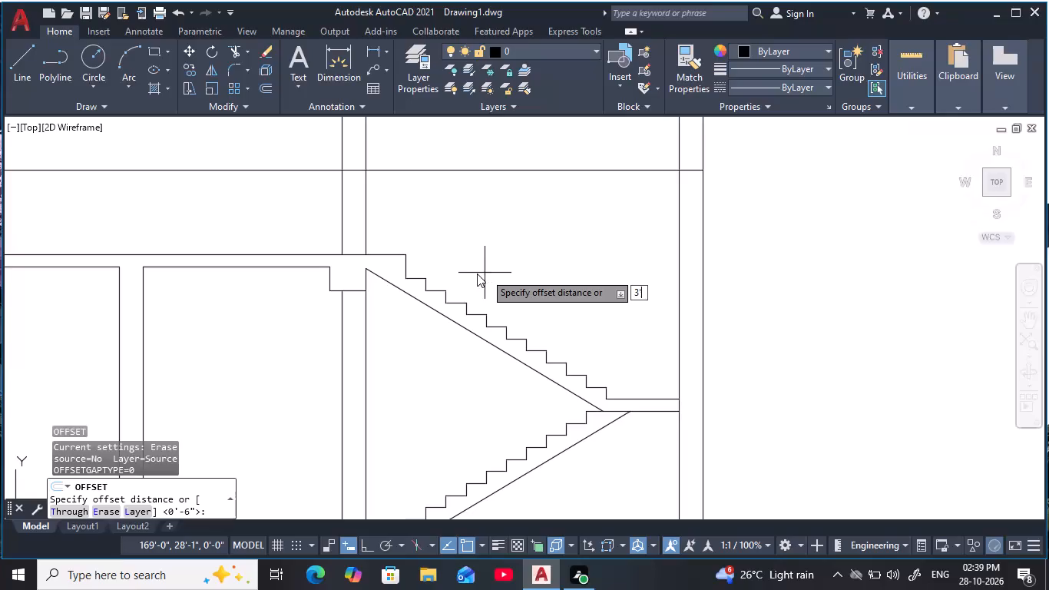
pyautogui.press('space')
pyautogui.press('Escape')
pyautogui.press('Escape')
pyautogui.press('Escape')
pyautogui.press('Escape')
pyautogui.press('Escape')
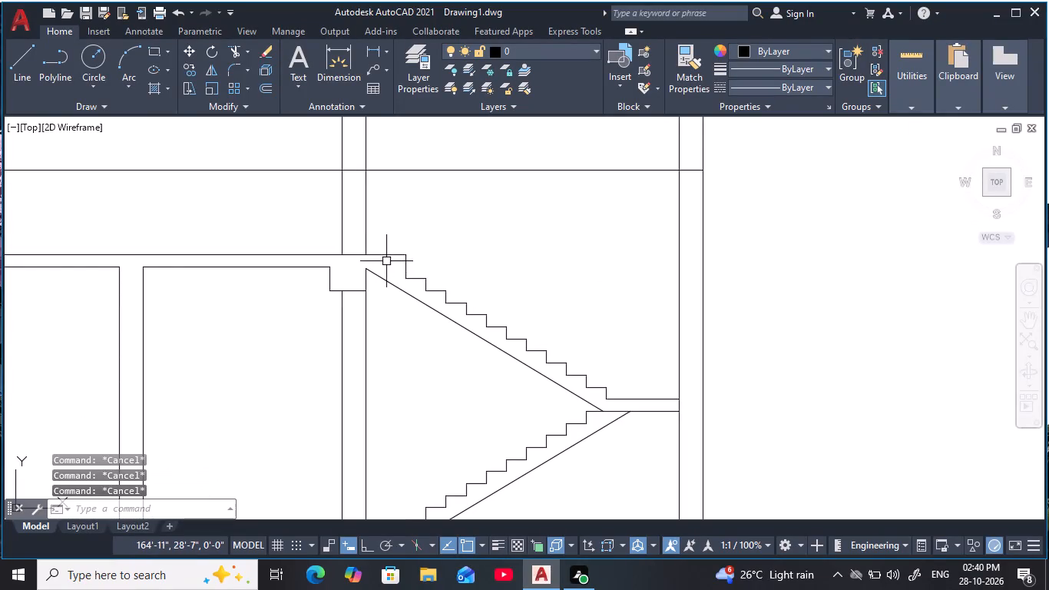
# Draw a vertical 2'6" baluster line up from the midpoint of the highest tread of the uppermost flight.
pyautogui.write('L')
pyautogui.press('space')
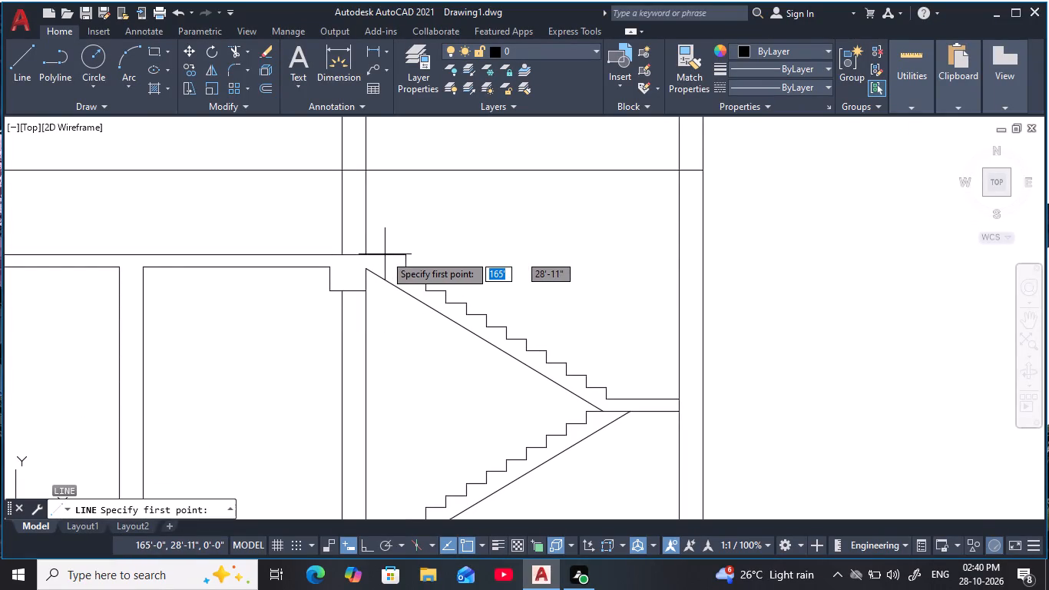
pyautogui.scroll(1, 425, 283)
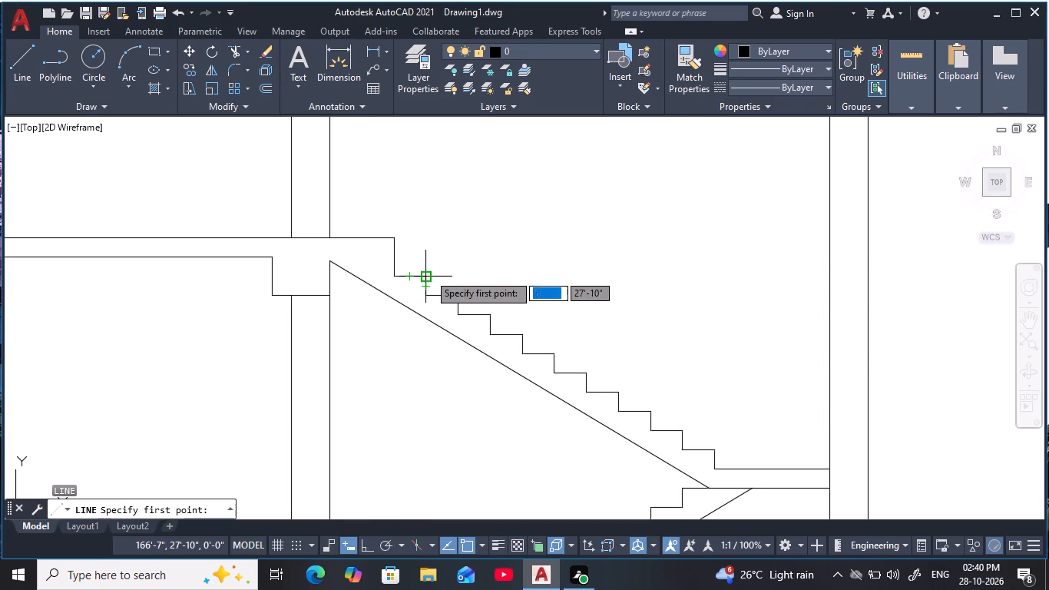
pyautogui.scroll(1, 424, 274)
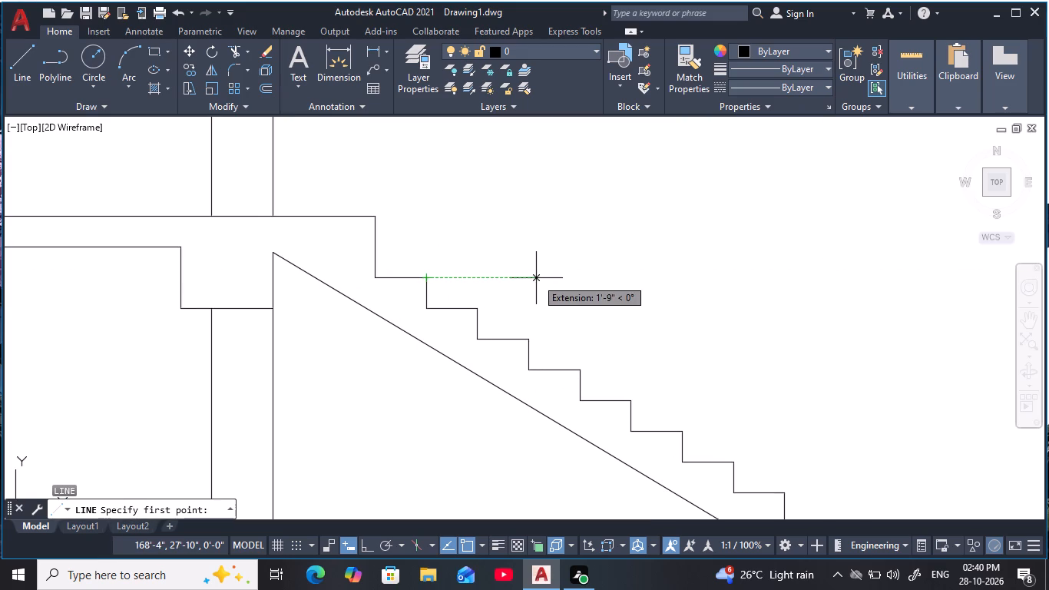
pyautogui.click(402, 278)
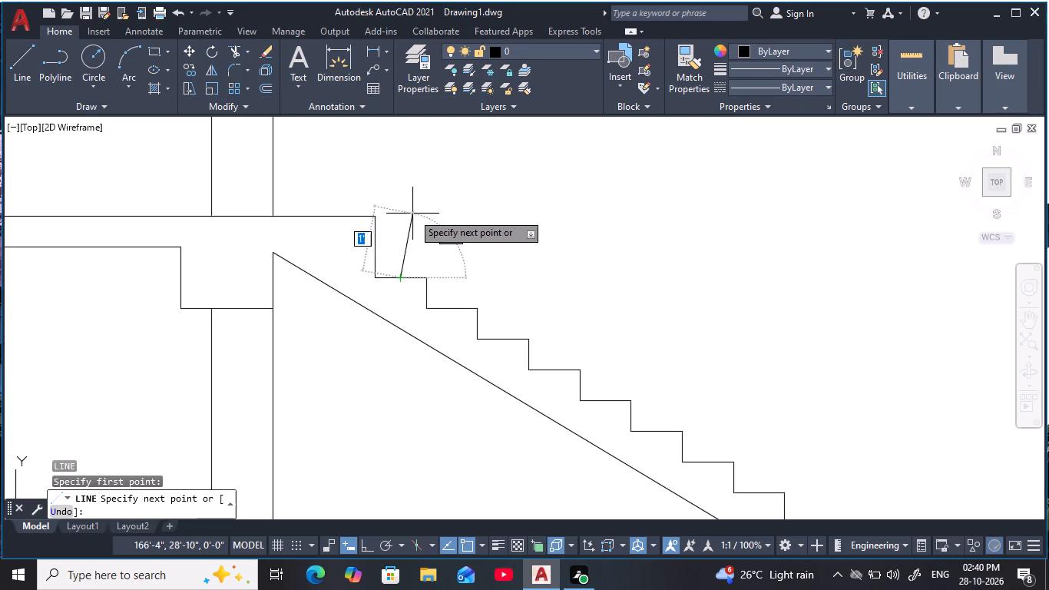
pyautogui.press('F8')
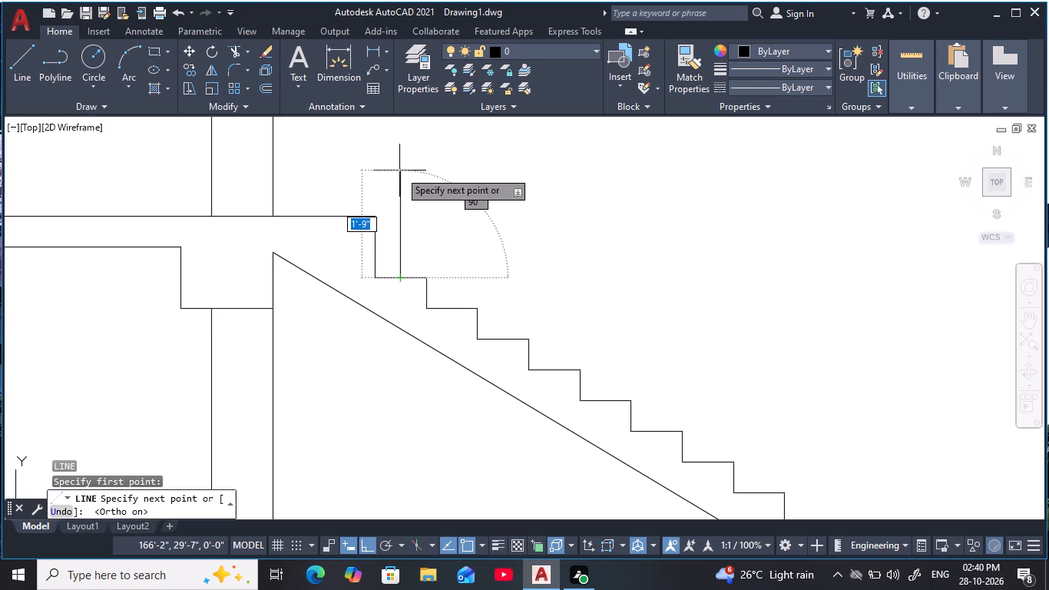
pyautogui.moveTo(405, 171); pyautogui.dragTo(417, 246, button='middle')
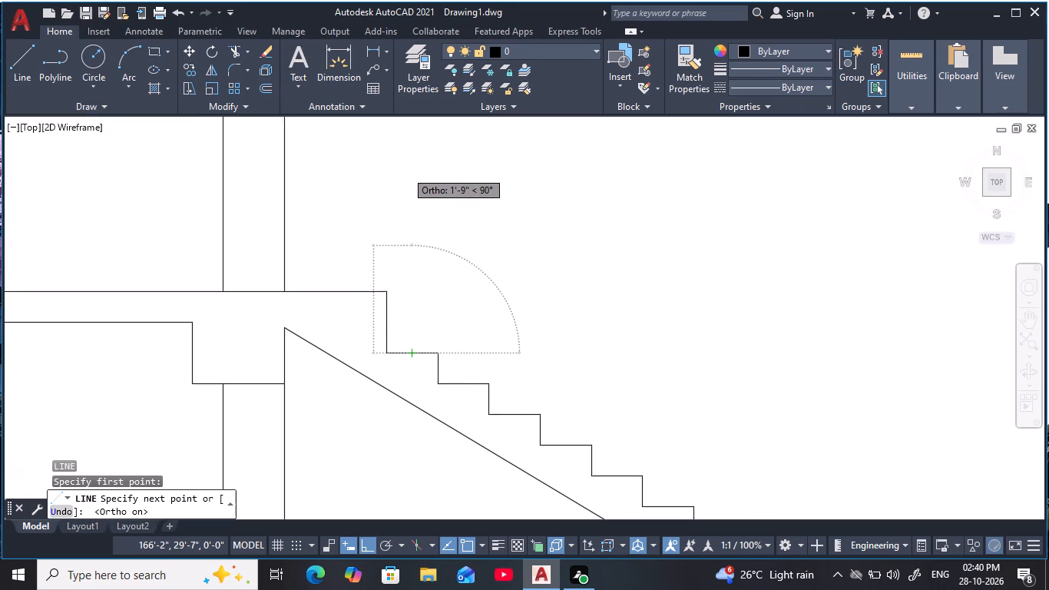
pyautogui.press('2')
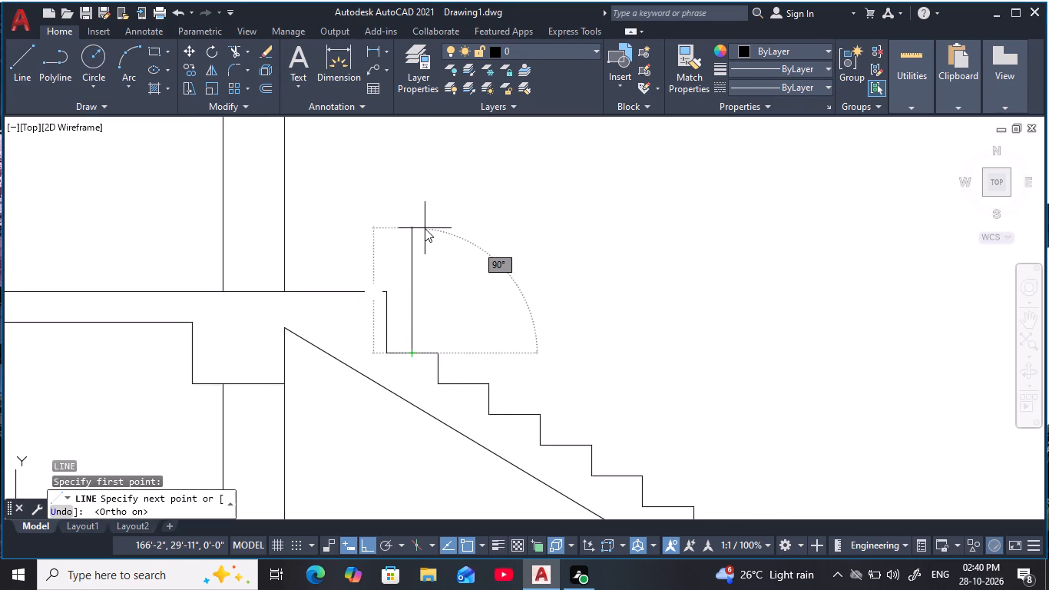
pyautogui.write("'6")
pyautogui.press('space')
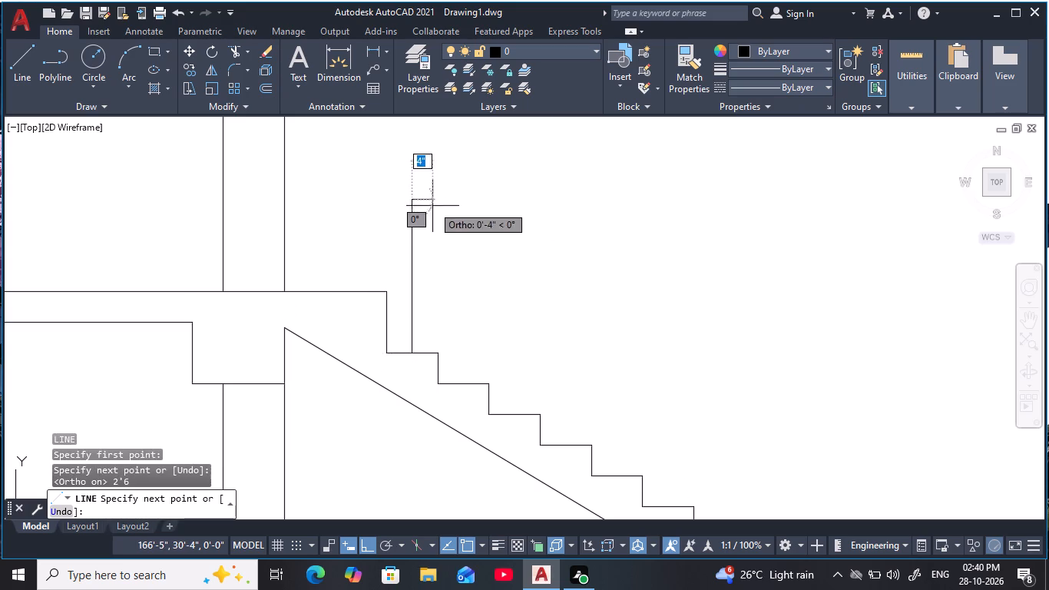
pyautogui.press('Escape')
pyautogui.press('Escape')
pyautogui.press('Escape')
pyautogui.press('Escape')
pyautogui.press('Escape')
pyautogui.press('Escape')
pyautogui.press('Escape')
pyautogui.press('Escape')
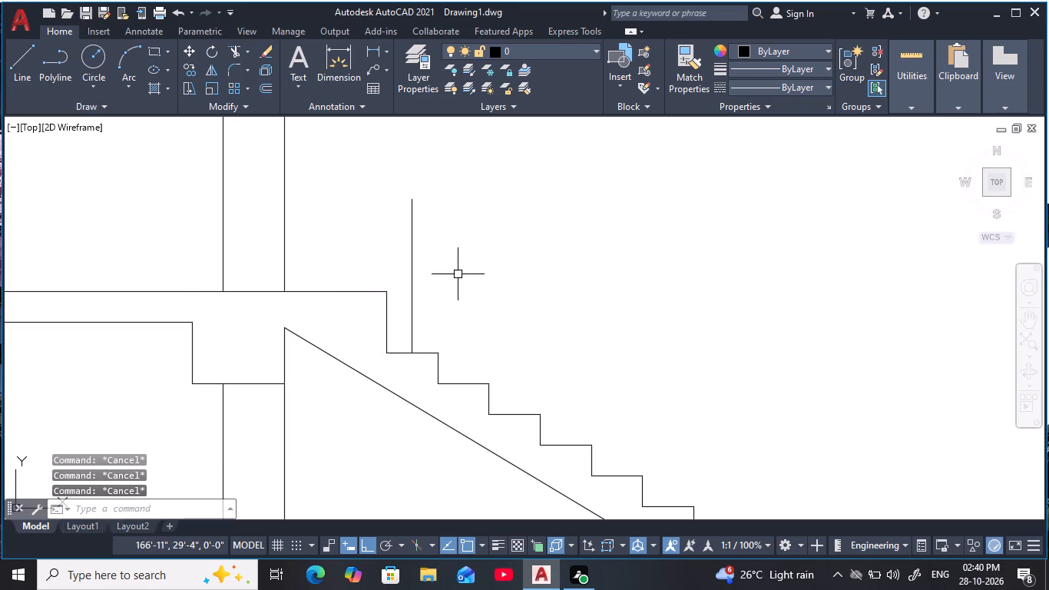
pyautogui.press('Escape')
pyautogui.press('Escape')
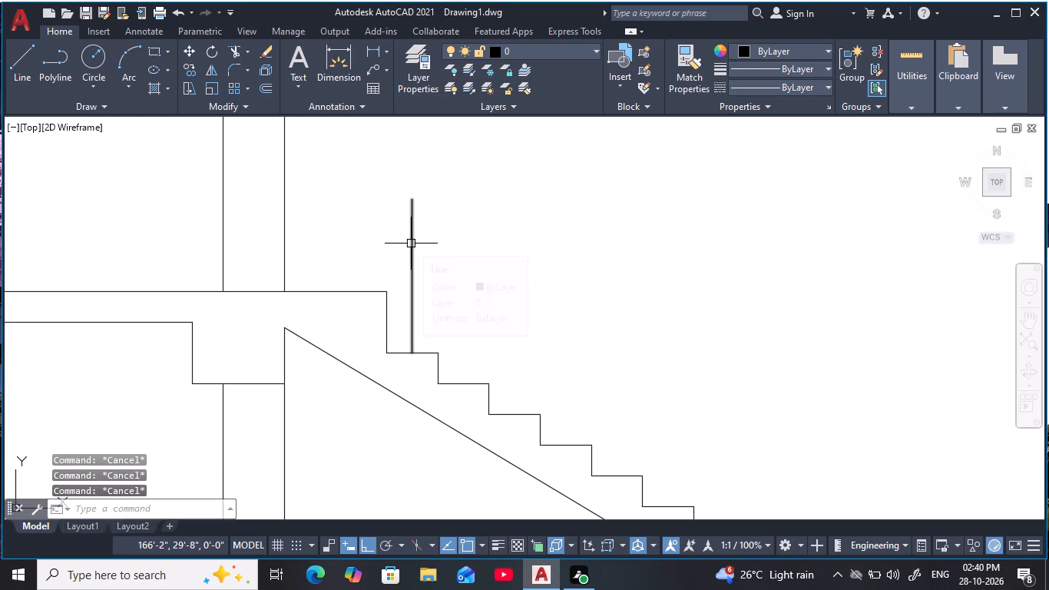
# Copy the baluster line from its base to the midpoints of the nine lower treads of the uppermost flight.
pyautogui.click(411, 244)
pyautogui.press('c')
pyautogui.write('O')
pyautogui.press('space')
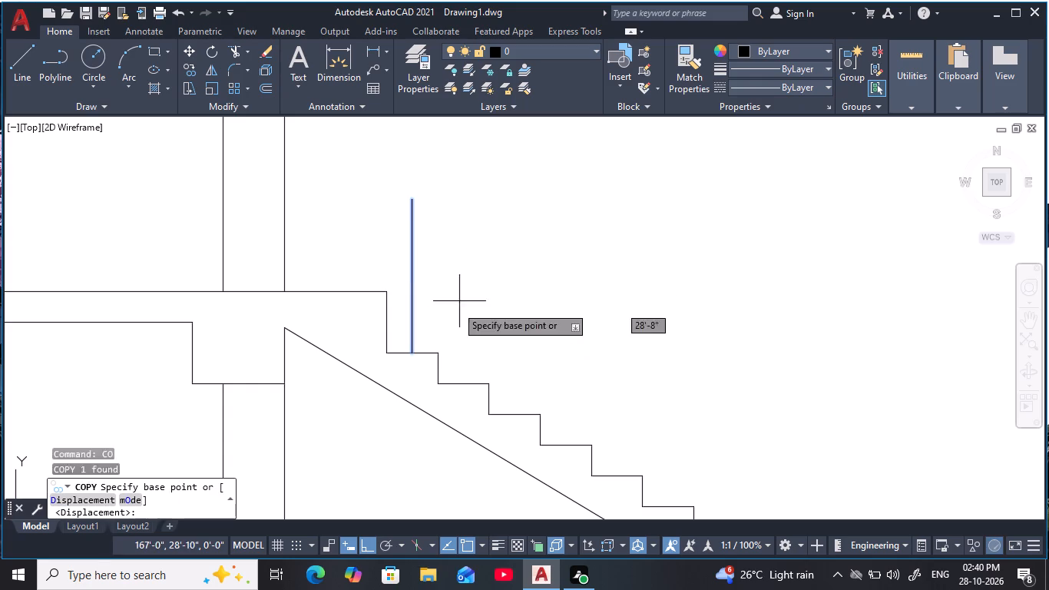
pyautogui.click(412, 353)
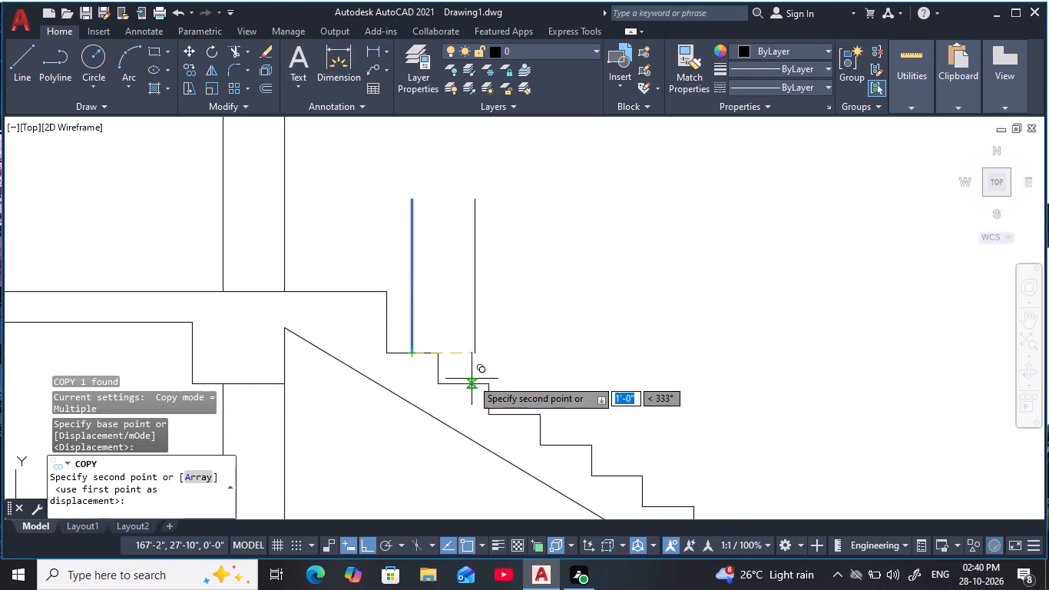
pyautogui.click(465, 382)
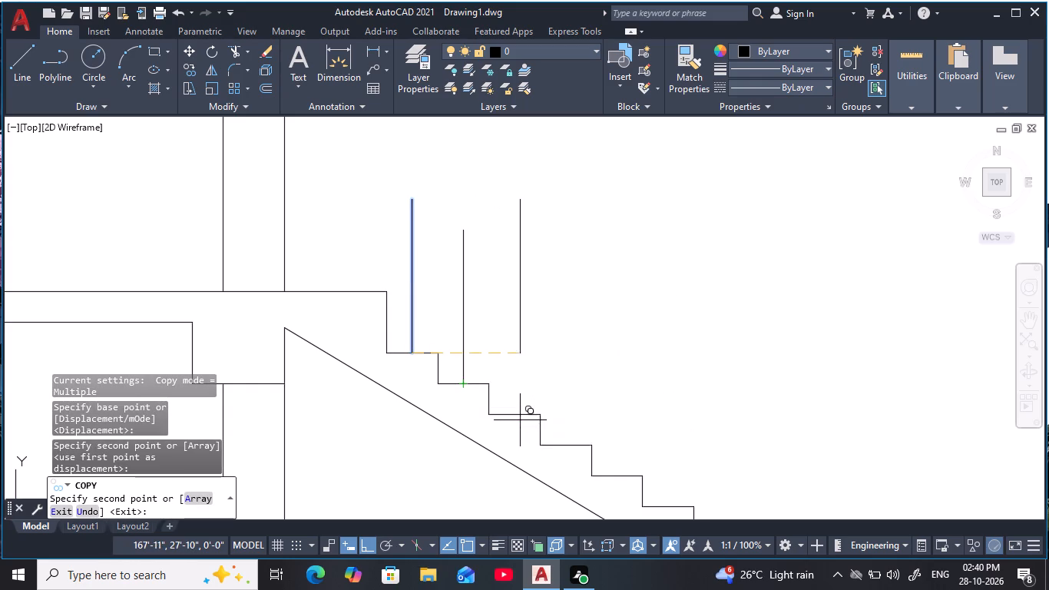
pyautogui.click(510, 414)
pyautogui.moveTo(608, 411); pyautogui.dragTo(499, 352, button='middle')
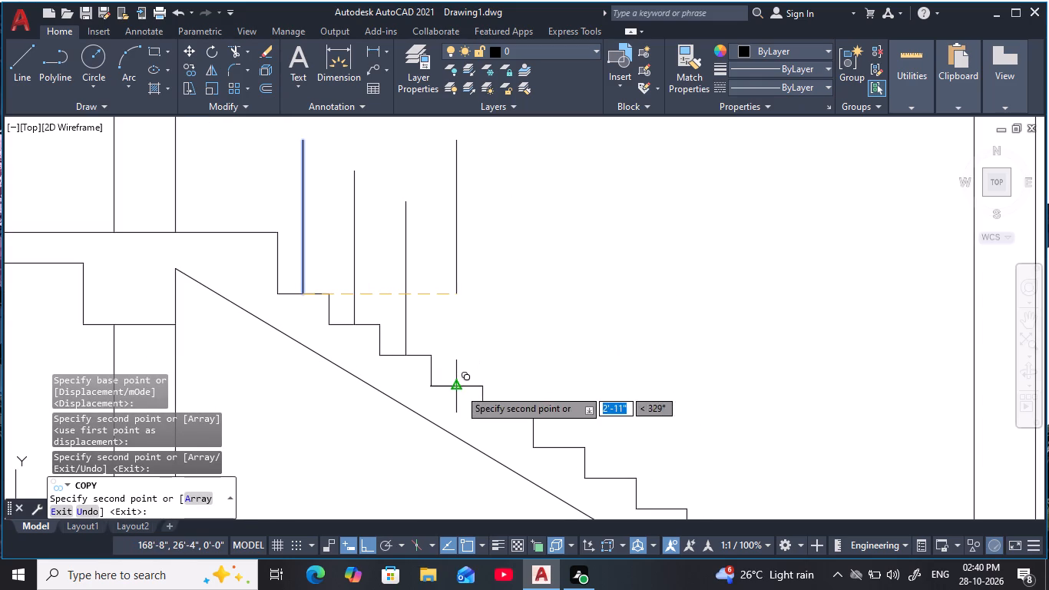
pyautogui.click(459, 389)
pyautogui.click(503, 419)
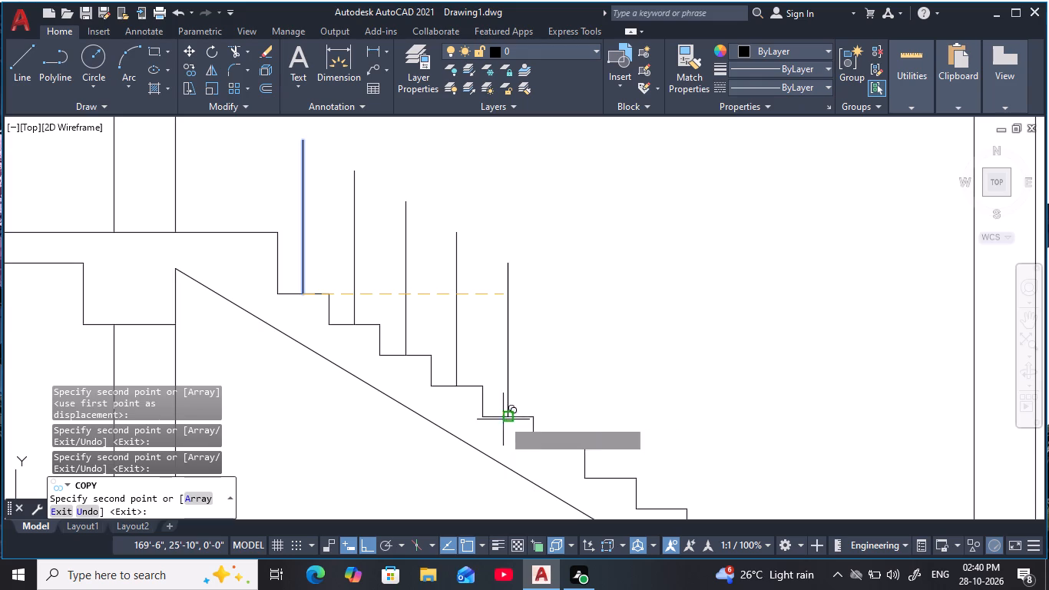
pyautogui.moveTo(567, 406); pyautogui.dragTo(458, 362, button='middle')
pyautogui.click(451, 405)
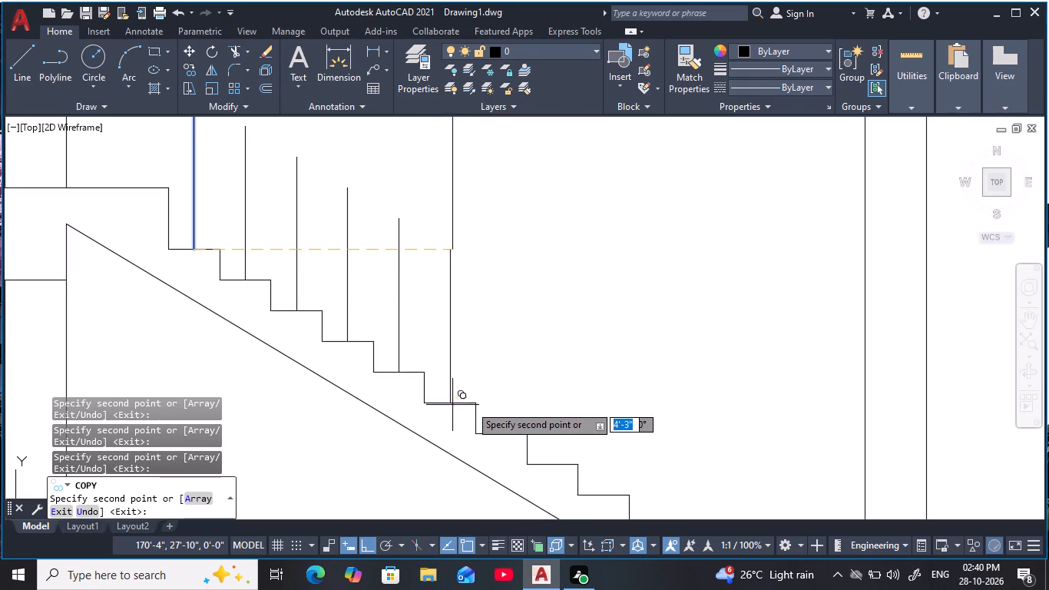
pyautogui.moveTo(541, 400); pyautogui.dragTo(433, 362, button='middle')
pyautogui.click(396, 398)
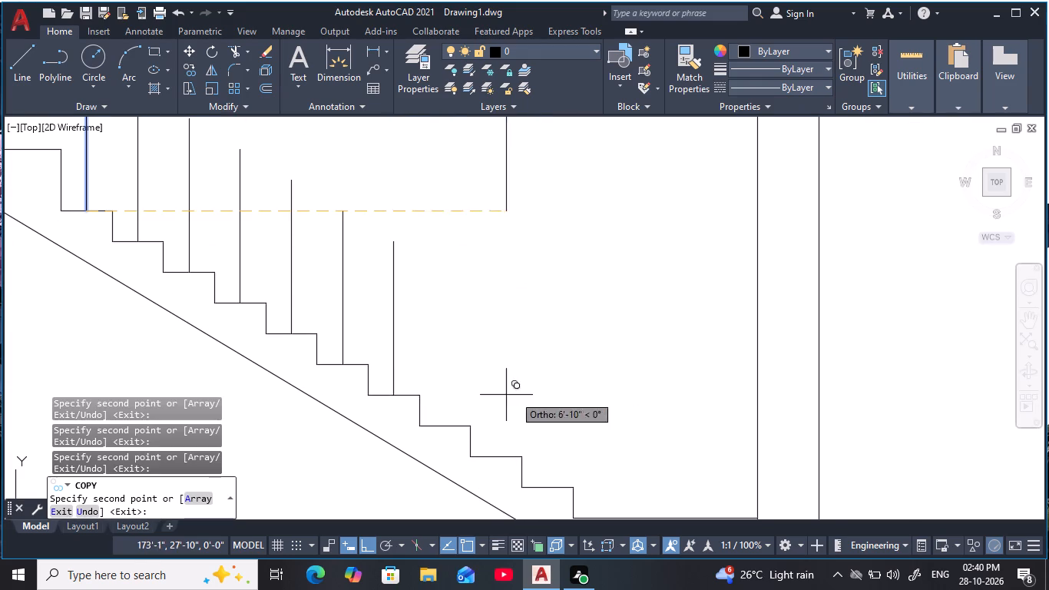
pyautogui.moveTo(515, 395); pyautogui.dragTo(459, 366, button='middle')
pyautogui.click(384, 401)
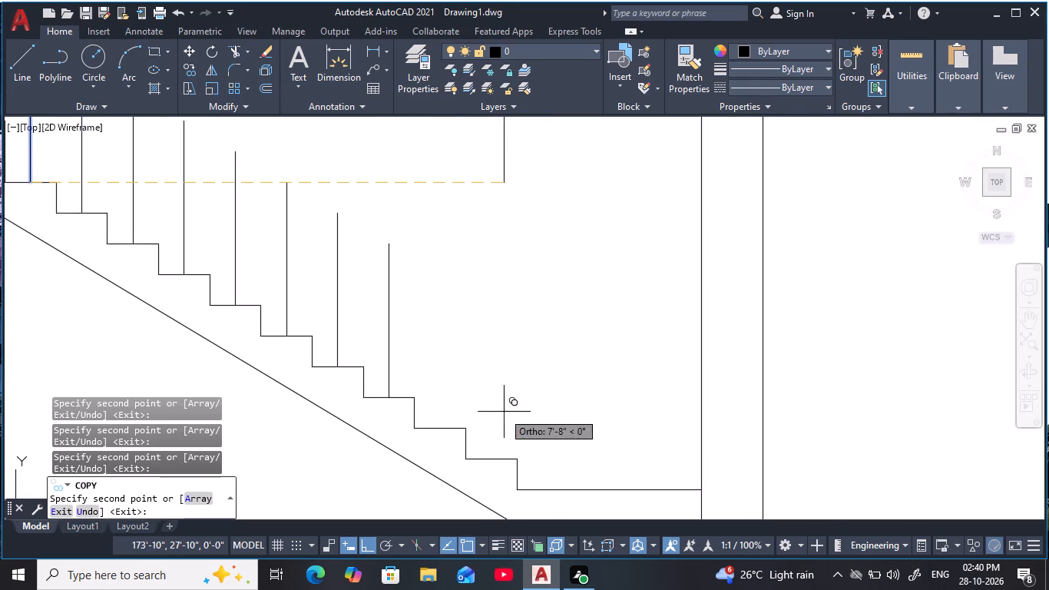
pyautogui.click(438, 428)
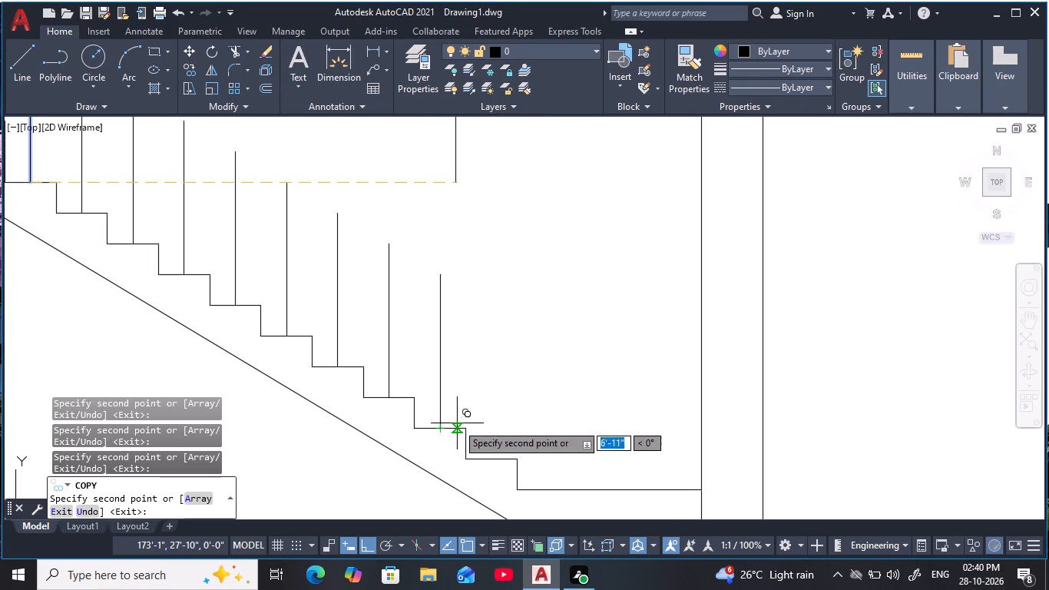
pyautogui.moveTo(457, 423); pyautogui.dragTo(322, 371, button='middle')
pyautogui.click(360, 409)
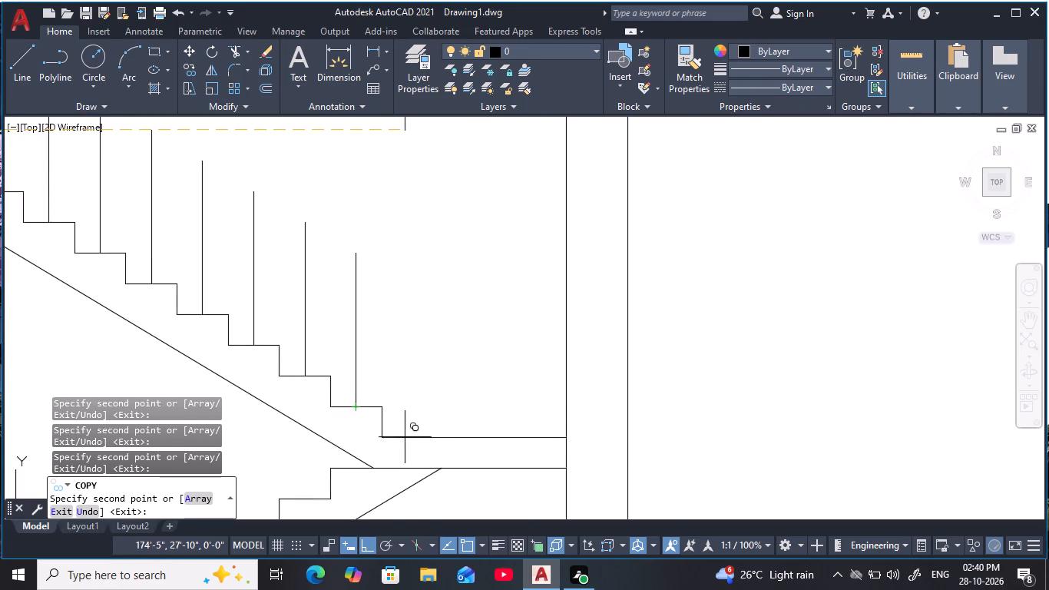
pyautogui.press('Escape')
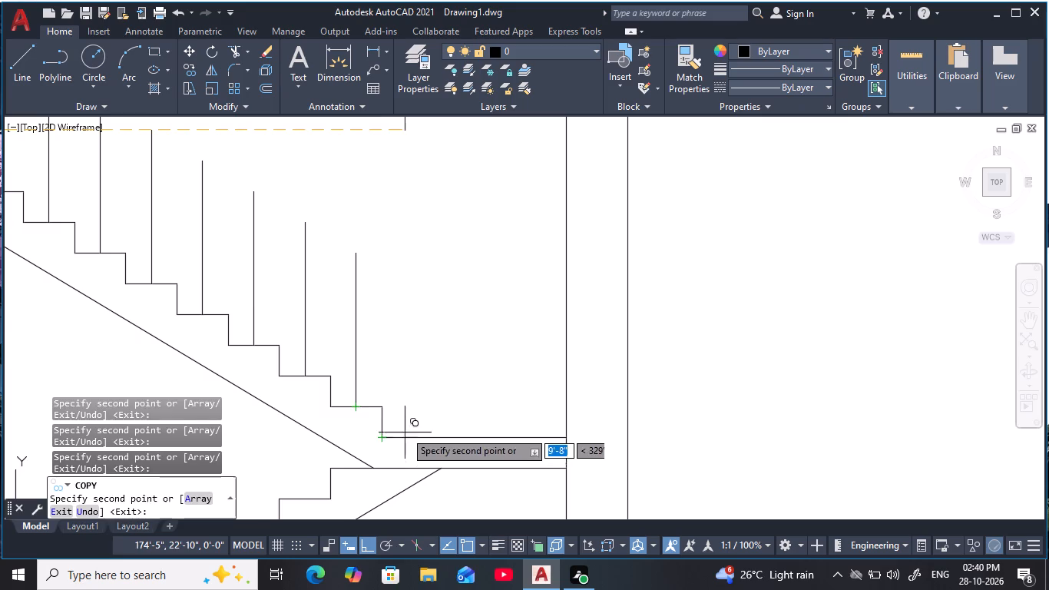
pyautogui.press('Escape')
# Check the row of baluster lines along the uppermost stair flight.
pyautogui.scroll(-2, 378, 385)
pyautogui.moveTo(383, 391); pyautogui.dragTo(461, 469, button='middle')
pyautogui.press('Escape')
pyautogui.press('Escape')
pyautogui.press('Escape')
pyautogui.moveTo(366, 394); pyautogui.dragTo(371, 377, button='middle')
pyautogui.scroll(1, 371, 377)
pyautogui.press('Escape')
pyautogui.press('Escape')
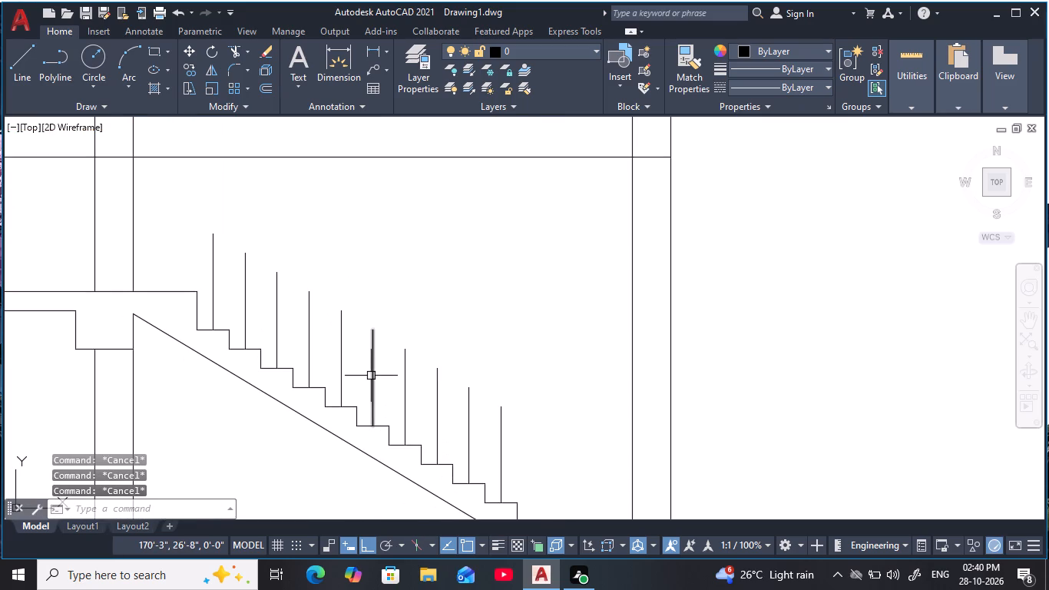
pyautogui.press('Escape')
pyautogui.press('Escape')
pyautogui.press('Escape')
pyautogui.press('Escape')
pyautogui.press('Escape')
pyautogui.press('Escape')
pyautogui.press('Escape')
pyautogui.press('Escape')
pyautogui.press('Escape')
pyautogui.press('Escape')
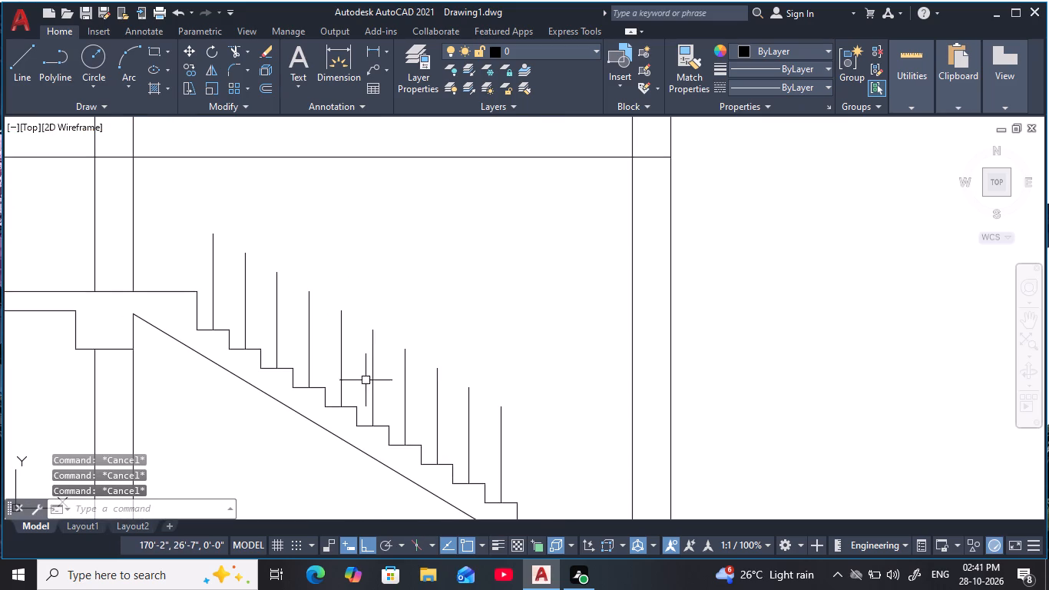
pyautogui.press('Escape')
pyautogui.press('Escape')
pyautogui.moveTo(245, 308); pyautogui.dragTo(299, 336, button='middle')
pyautogui.press('Escape')
pyautogui.press('Escape')
pyautogui.press('Escape')
pyautogui.scroll(1, 273, 330)
pyautogui.press('Escape')
pyautogui.moveTo(273, 330); pyautogui.dragTo(280, 335, button='middle')
pyautogui.press('Escape')
pyautogui.press('Escape')
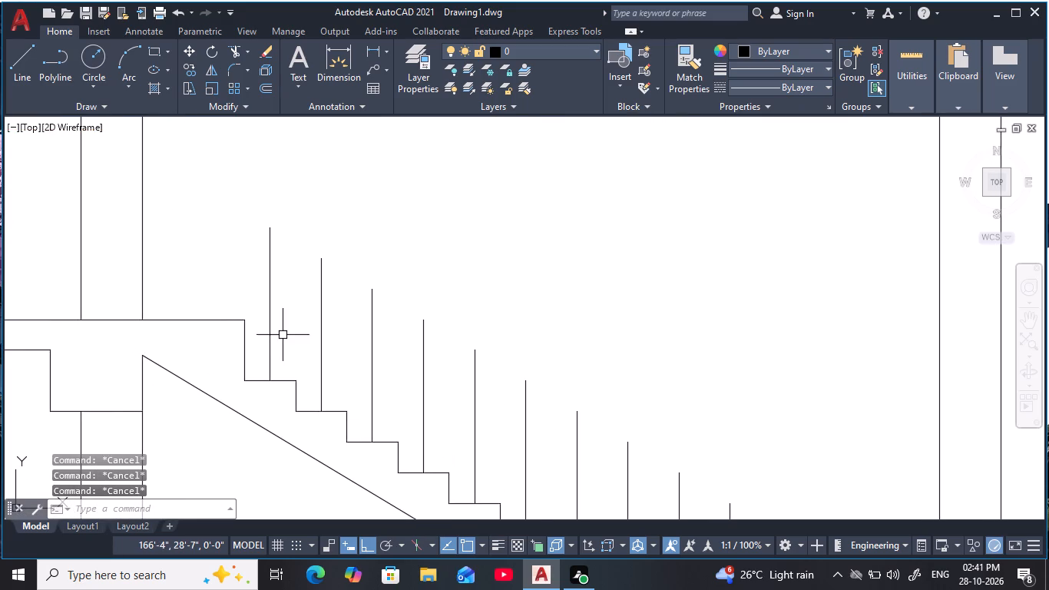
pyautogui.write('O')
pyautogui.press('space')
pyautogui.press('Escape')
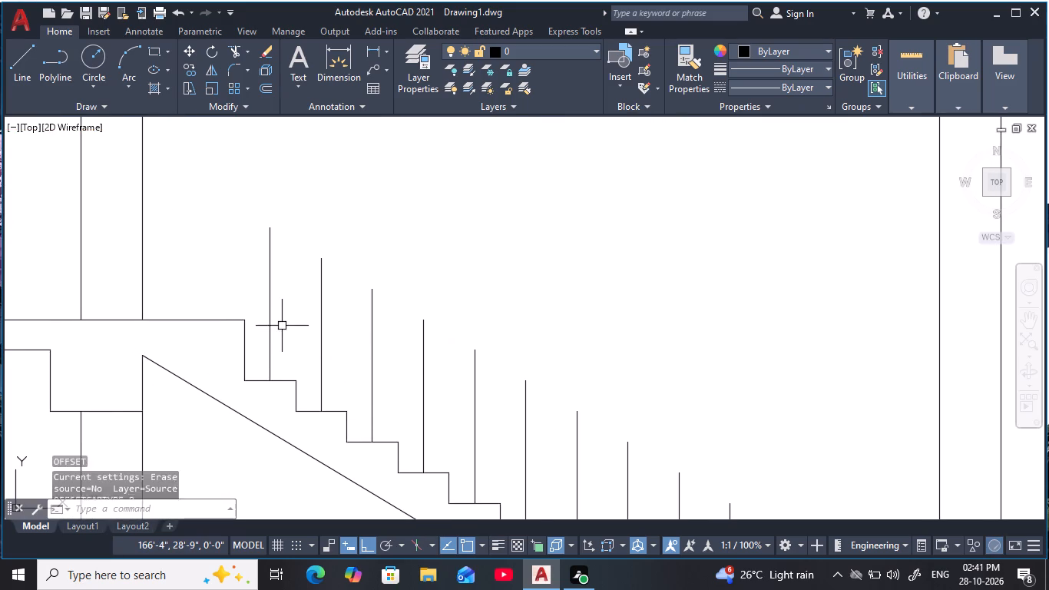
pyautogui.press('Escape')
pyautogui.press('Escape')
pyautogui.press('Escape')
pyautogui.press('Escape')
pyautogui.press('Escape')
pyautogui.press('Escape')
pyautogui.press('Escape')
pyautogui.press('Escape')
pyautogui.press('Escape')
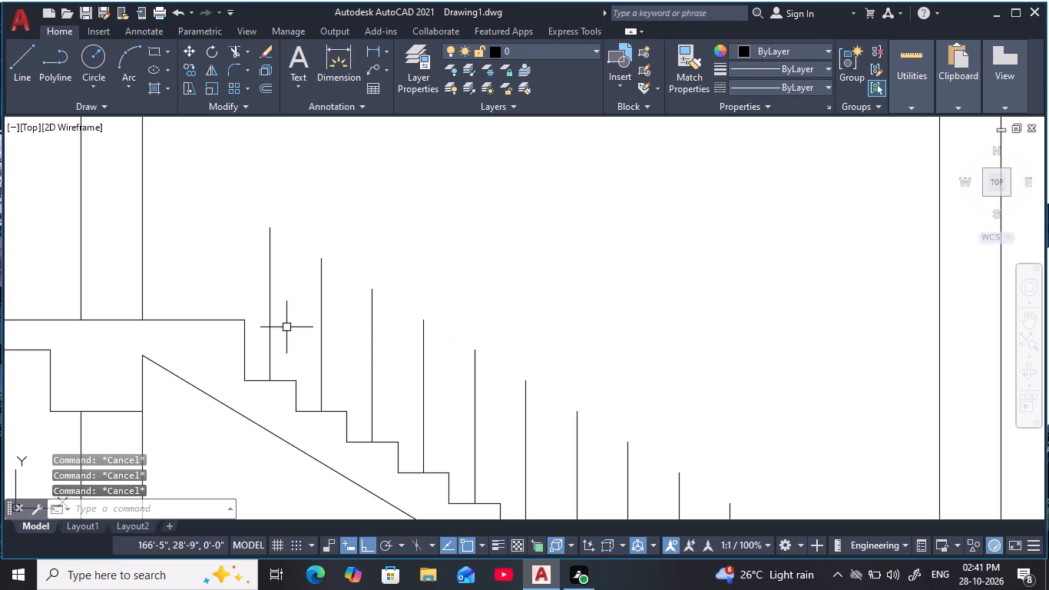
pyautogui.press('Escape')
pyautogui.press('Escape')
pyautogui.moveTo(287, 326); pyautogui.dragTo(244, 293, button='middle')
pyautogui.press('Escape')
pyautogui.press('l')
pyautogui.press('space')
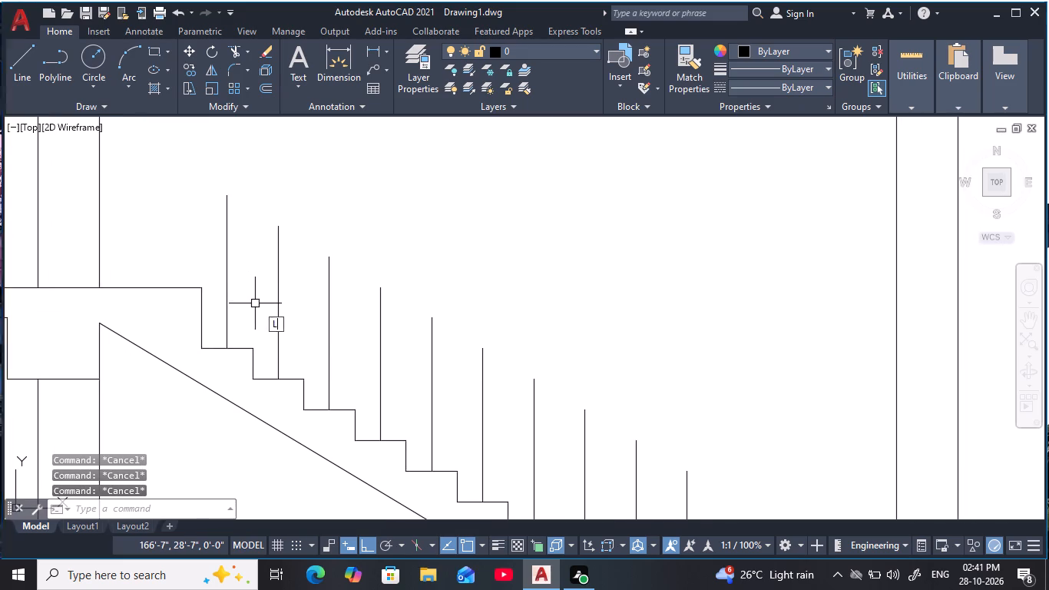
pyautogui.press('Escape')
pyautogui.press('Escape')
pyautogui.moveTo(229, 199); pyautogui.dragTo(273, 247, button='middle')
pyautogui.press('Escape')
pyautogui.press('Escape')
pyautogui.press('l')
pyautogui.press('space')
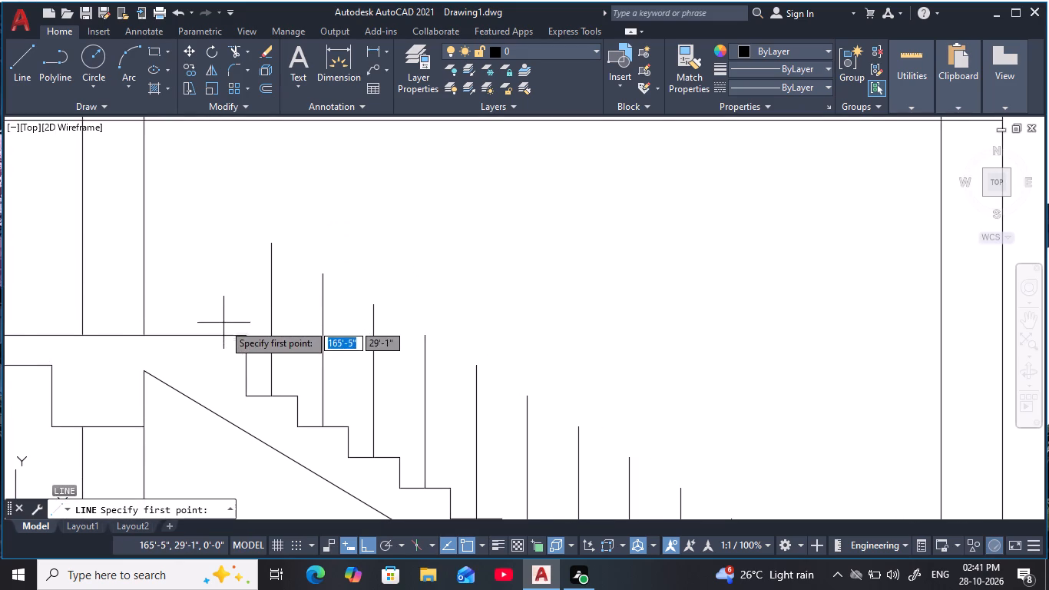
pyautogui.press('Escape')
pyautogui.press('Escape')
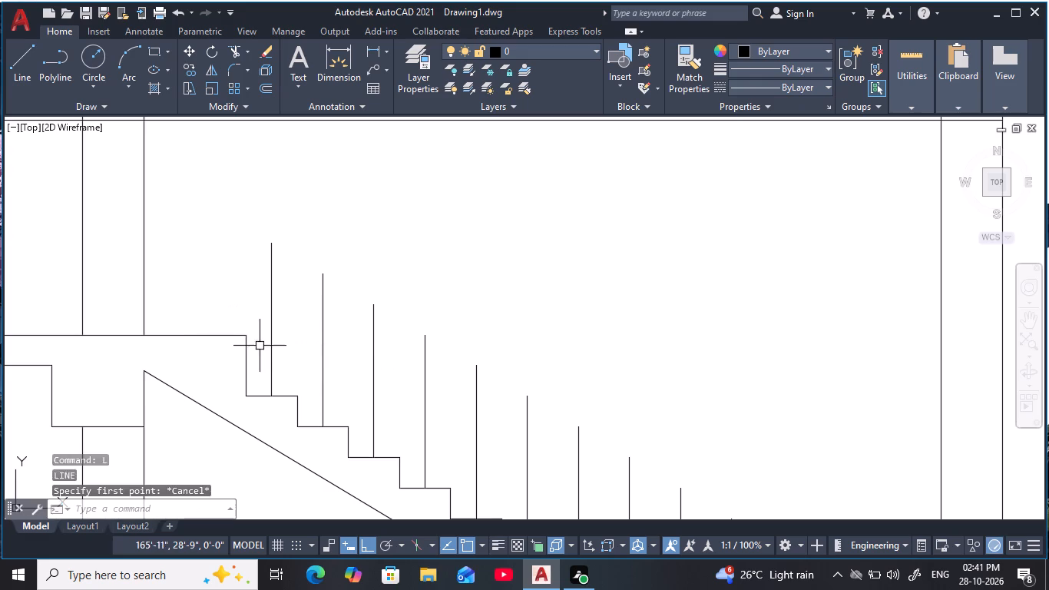
# Measure the horizontal distance from the uppermost flight's top riser to the base of the baluster line on its highest tread.
pyautogui.press('Escape')
pyautogui.press('d')
pyautogui.write('LI')
pyautogui.press('space')
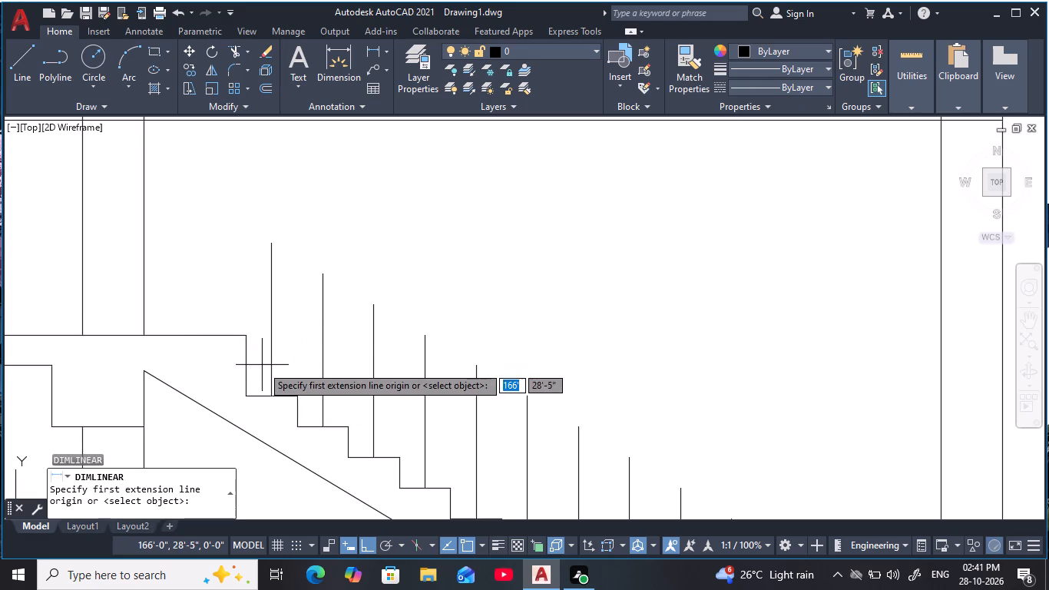
pyautogui.click(247, 395)
pyautogui.click(270, 396)
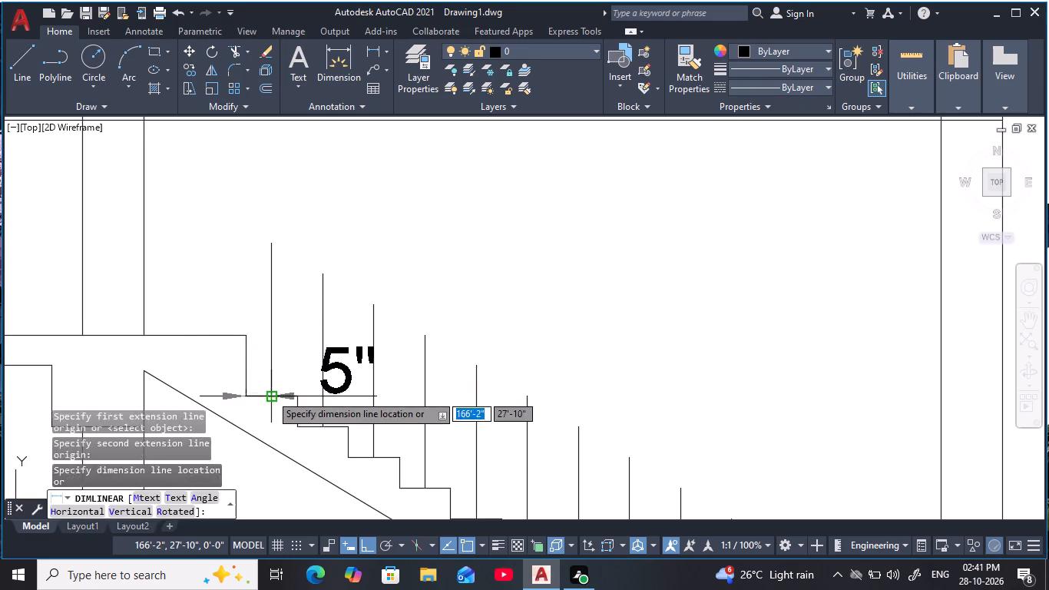
pyautogui.press('Escape')
pyautogui.press('Escape')
pyautogui.press('Escape')
pyautogui.press('Escape')
pyautogui.press('Escape')
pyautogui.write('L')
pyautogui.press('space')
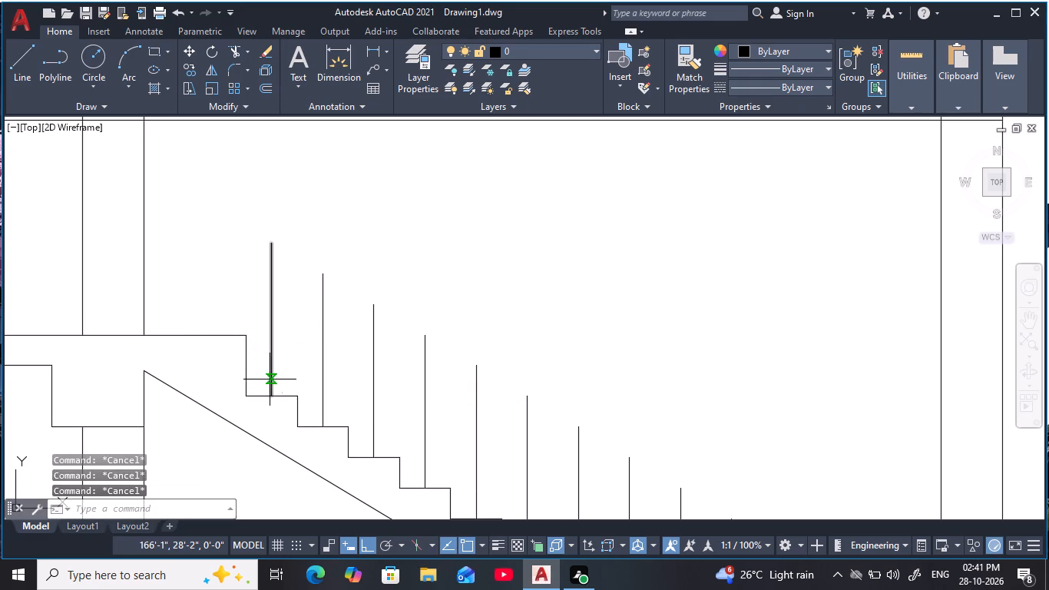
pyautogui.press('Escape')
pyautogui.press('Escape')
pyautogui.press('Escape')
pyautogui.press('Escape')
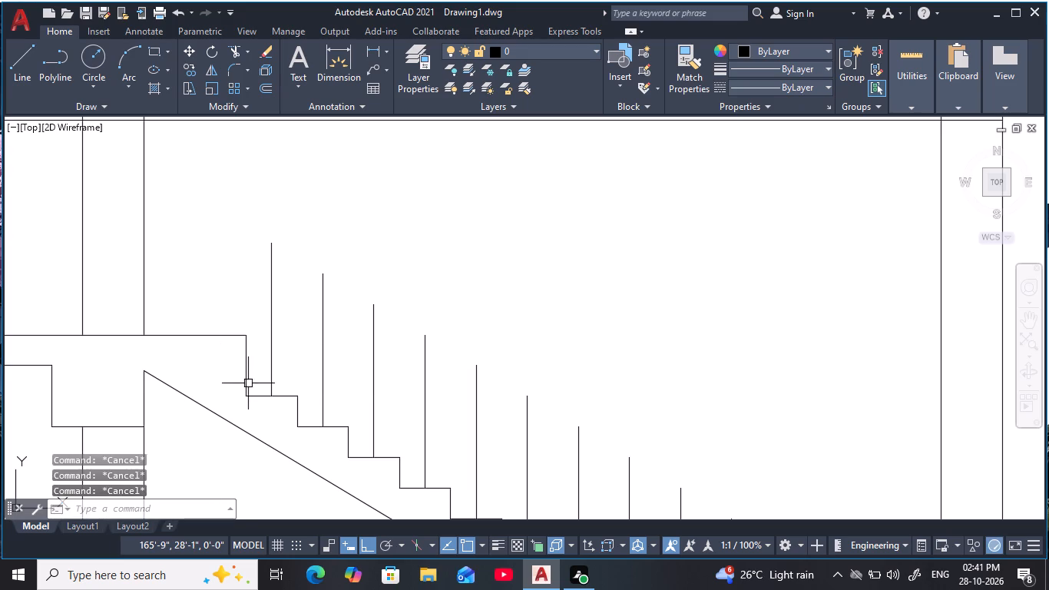
# Offset the top riser of the uppermost flight by 5" towards the floor slab.
pyautogui.press('o')
pyautogui.press('space')
pyautogui.press('5')
pyautogui.press('space')
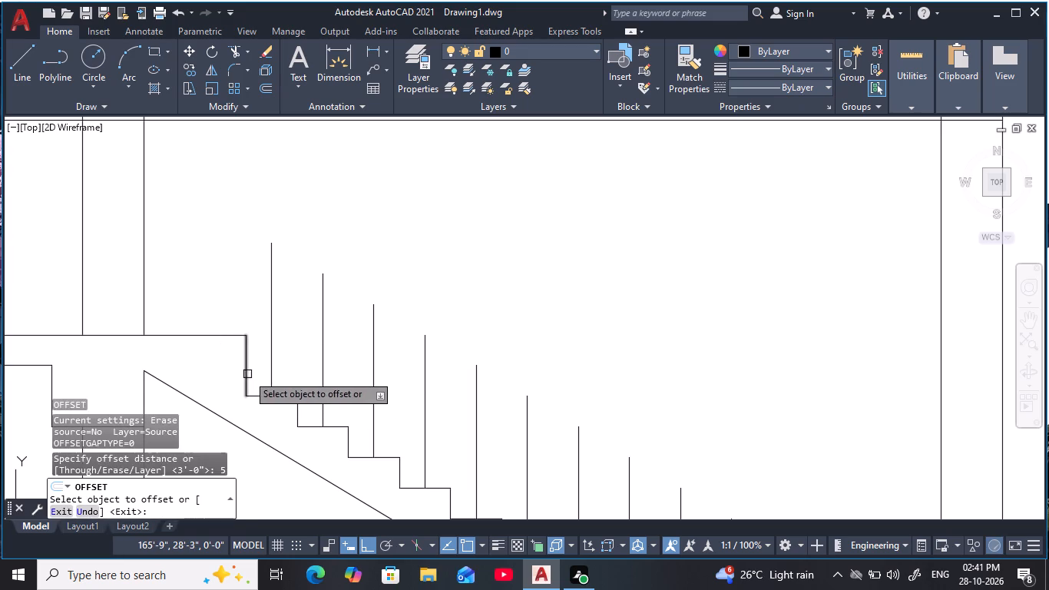
pyautogui.click(247, 374)
pyautogui.click(198, 376)
pyautogui.press('Escape')
pyautogui.press('Escape')
pyautogui.press('Escape')
pyautogui.press('Escape')
pyautogui.press('Escape')
pyautogui.press('Escape')
pyautogui.press('Escape')
pyautogui.press('Escape')
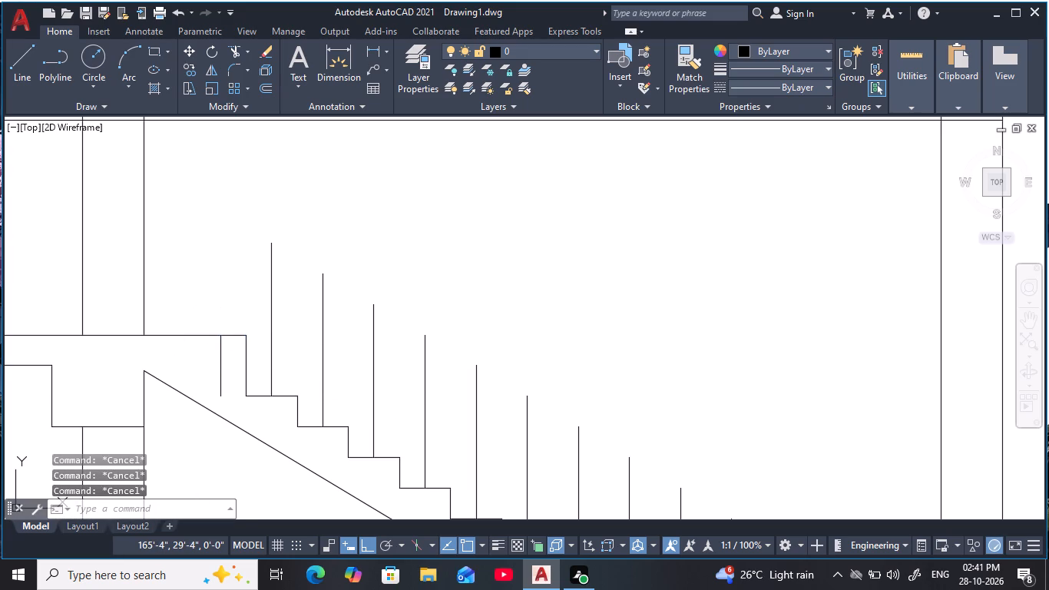
# Draw a vertical 2'6" baluster line up from the top end of the offset riser line on the floor slab.
pyautogui.press('Escape')
pyautogui.write('L')
pyautogui.press('space')
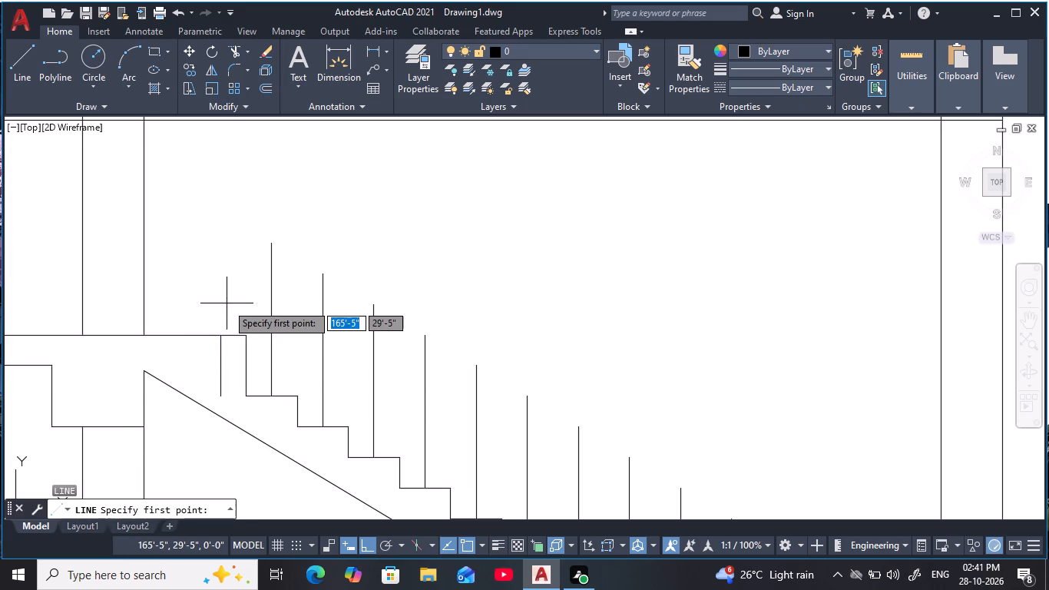
pyautogui.click(221, 336)
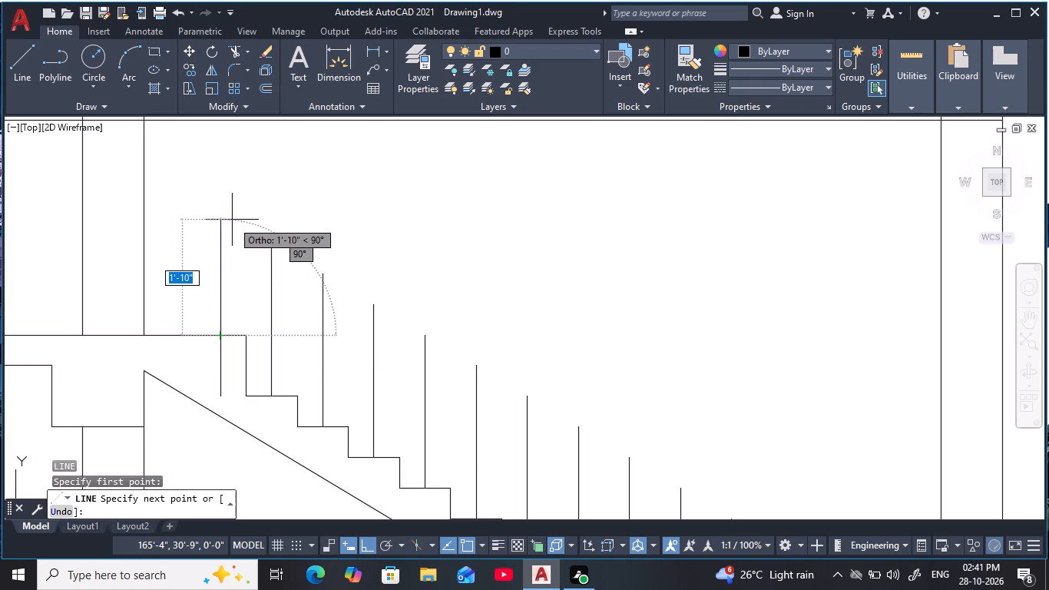
pyautogui.write("2'")
pyautogui.write('6')
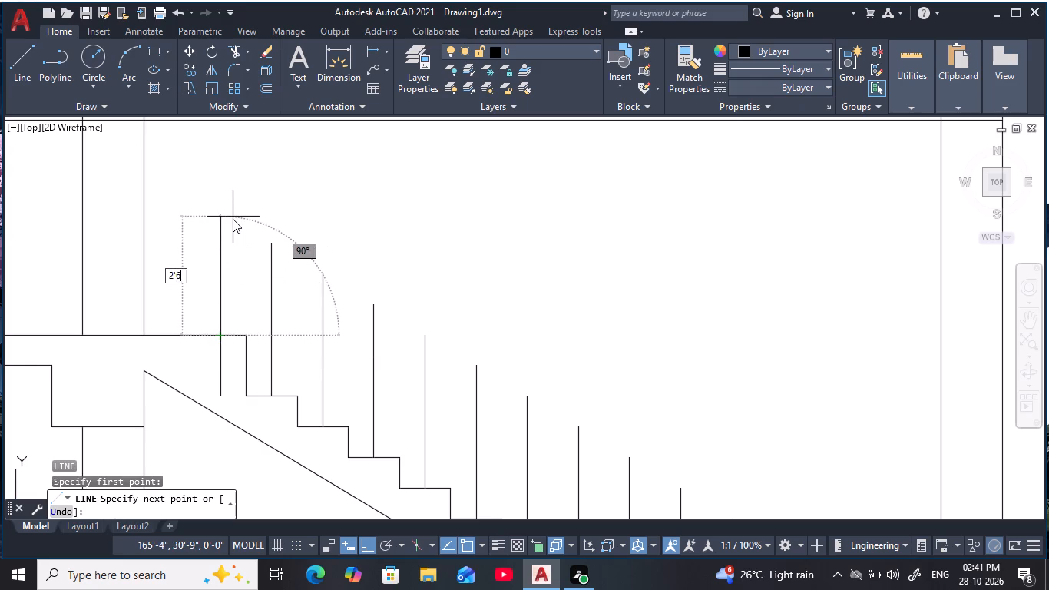
pyautogui.press('space')
pyautogui.press('Escape')
pyautogui.press('Escape')
pyautogui.press('Escape')
pyautogui.press('Escape')
pyautogui.press('Escape')
pyautogui.press('Escape')
pyautogui.press('Escape')
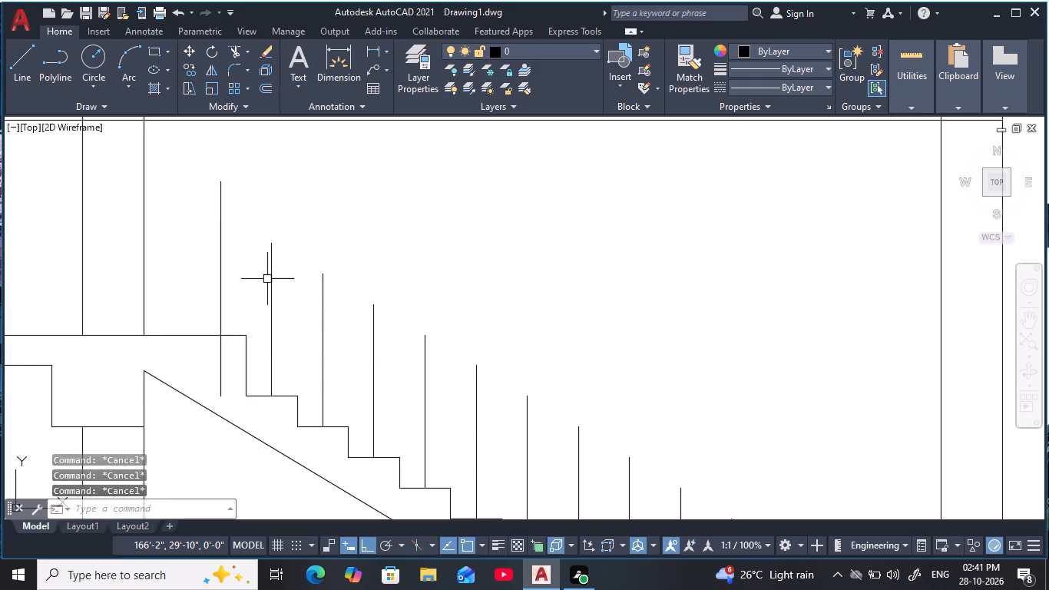
pyautogui.press('Escape')
# Measure the height of the baluster line on the highest tread of the uppermost flight.
pyautogui.write('DLI')
pyautogui.press('space')
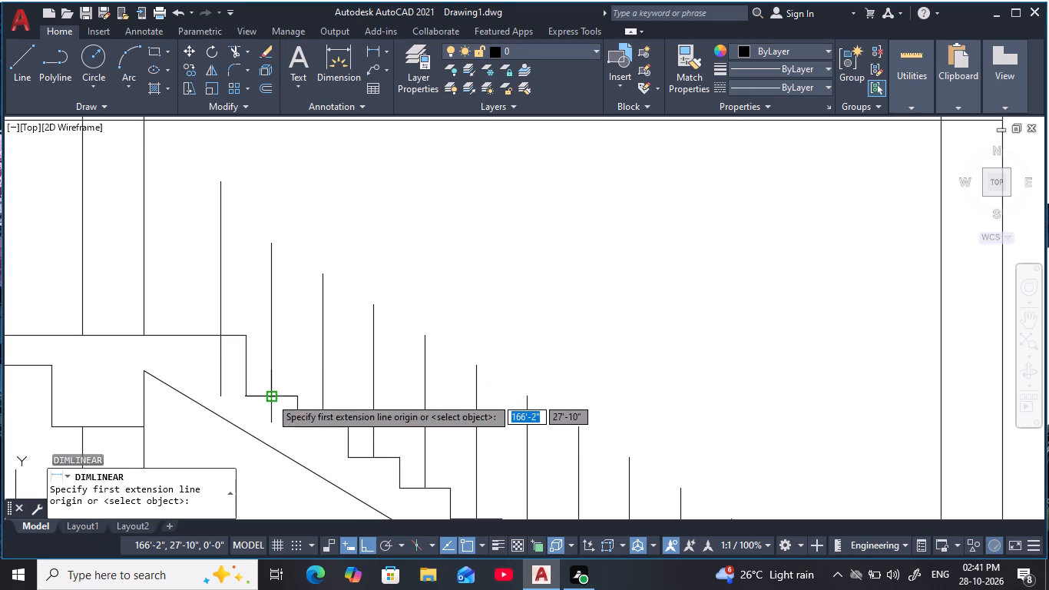
pyautogui.click(270, 396)
pyautogui.click(267, 247)
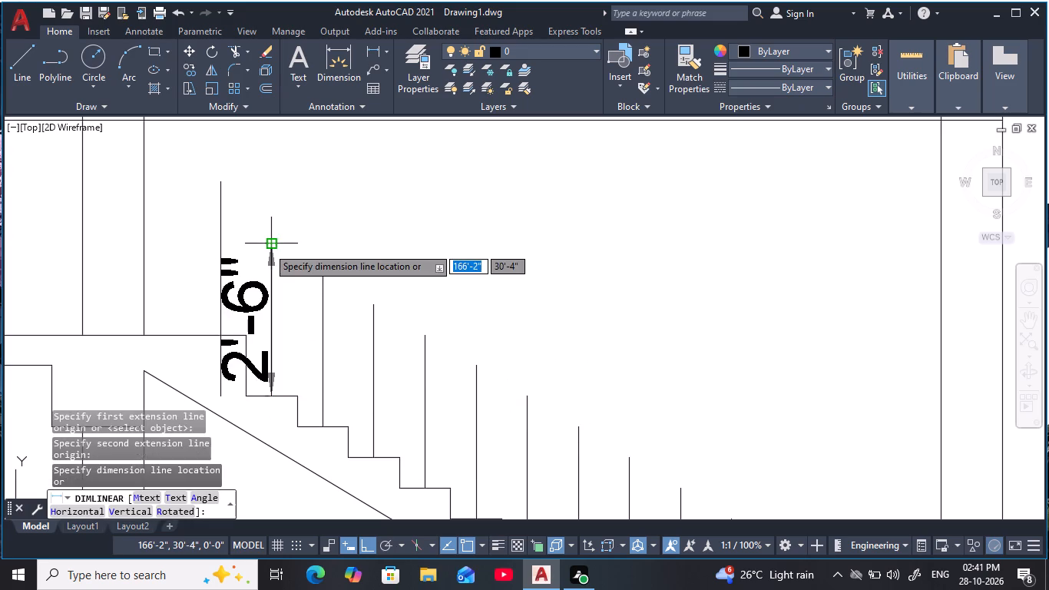
pyautogui.press('Escape')
pyautogui.press('Escape')
pyautogui.press('Escape')
pyautogui.press('Escape')
# Measure the height of the new baluster line from the floor slab surface to its top end.
pyautogui.moveTo(244, 256); pyautogui.dragTo(318, 231, button='middle')
pyautogui.scroll(-1, 319, 231)
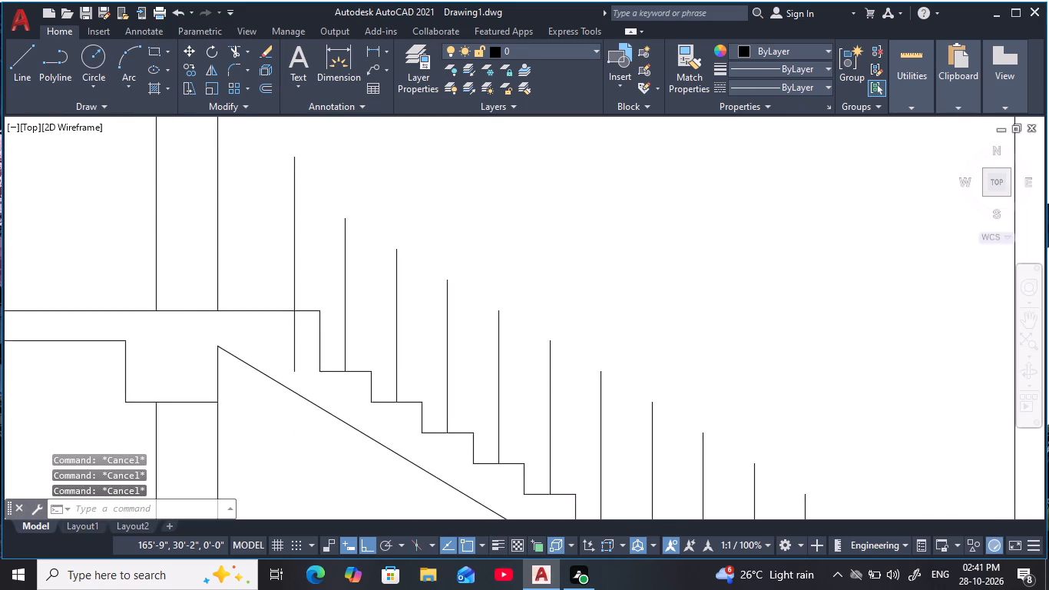
pyautogui.middleClick(319, 231)
pyautogui.press('Escape')
pyautogui.press('Escape')
pyautogui.press('Escape')
pyautogui.press('Escape')
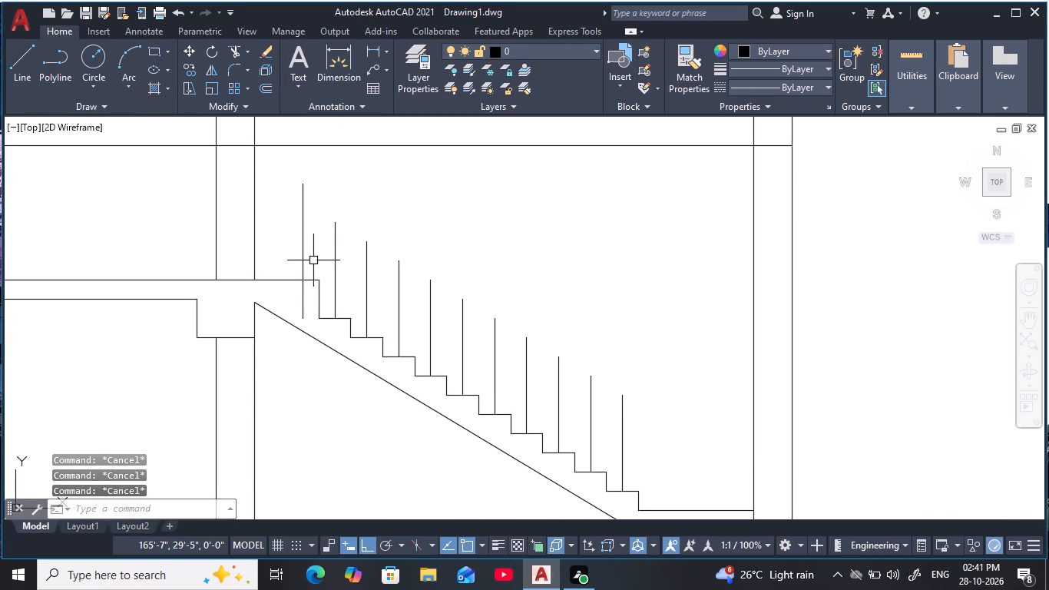
pyautogui.write('DLI')
pyautogui.press('space')
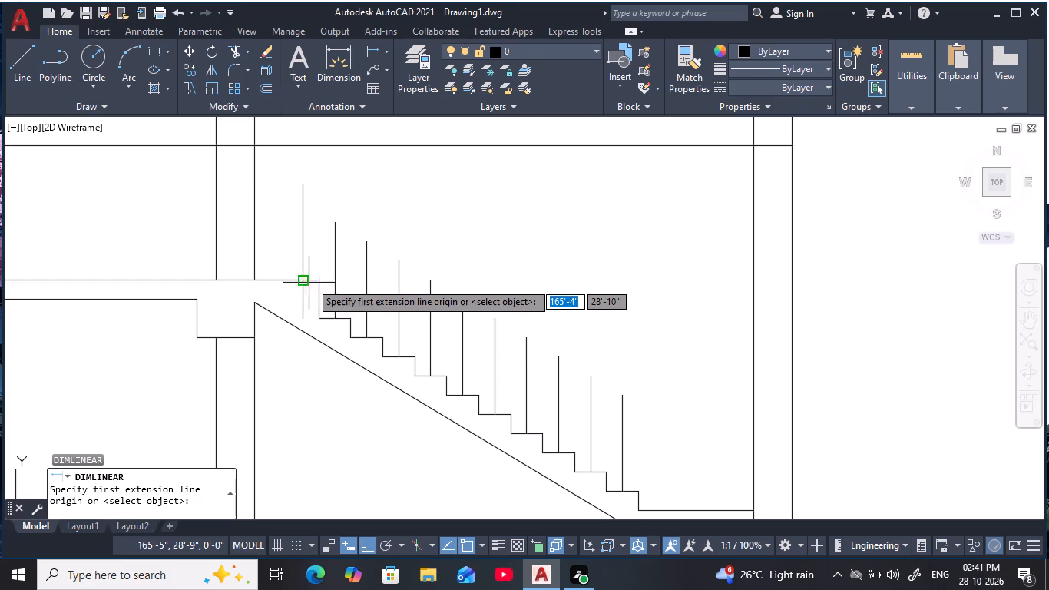
pyautogui.click(304, 277)
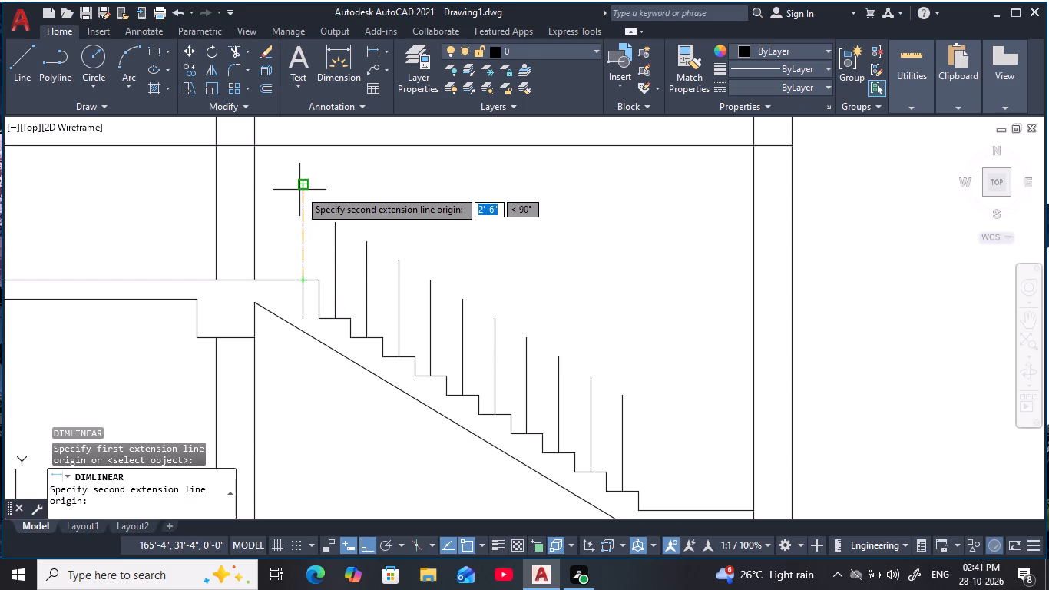
pyautogui.click(301, 188)
pyautogui.press('Escape')
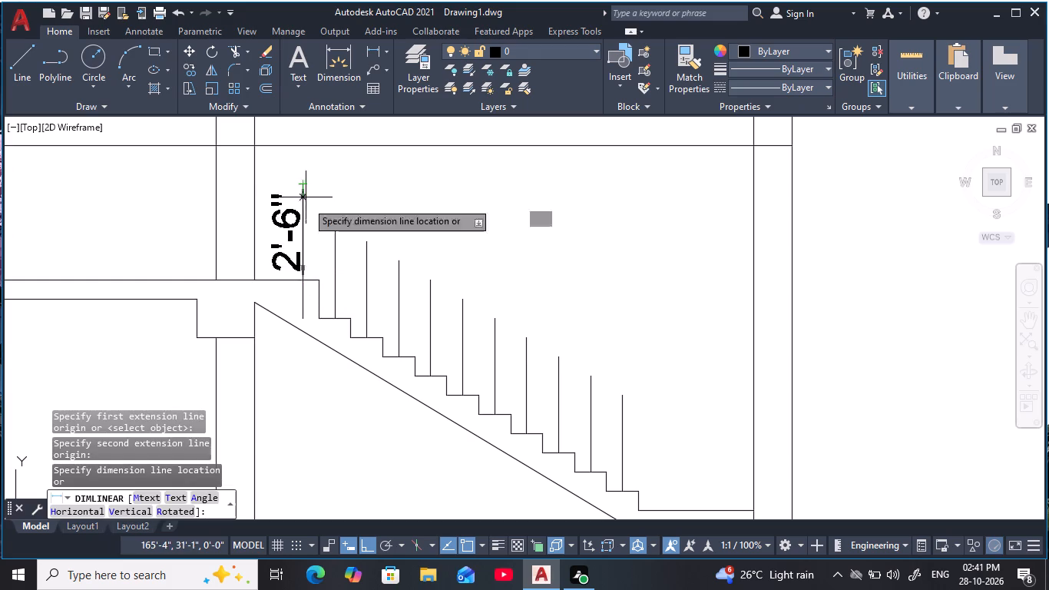
pyautogui.press('Escape')
pyautogui.press('Escape')
pyautogui.press('Escape')
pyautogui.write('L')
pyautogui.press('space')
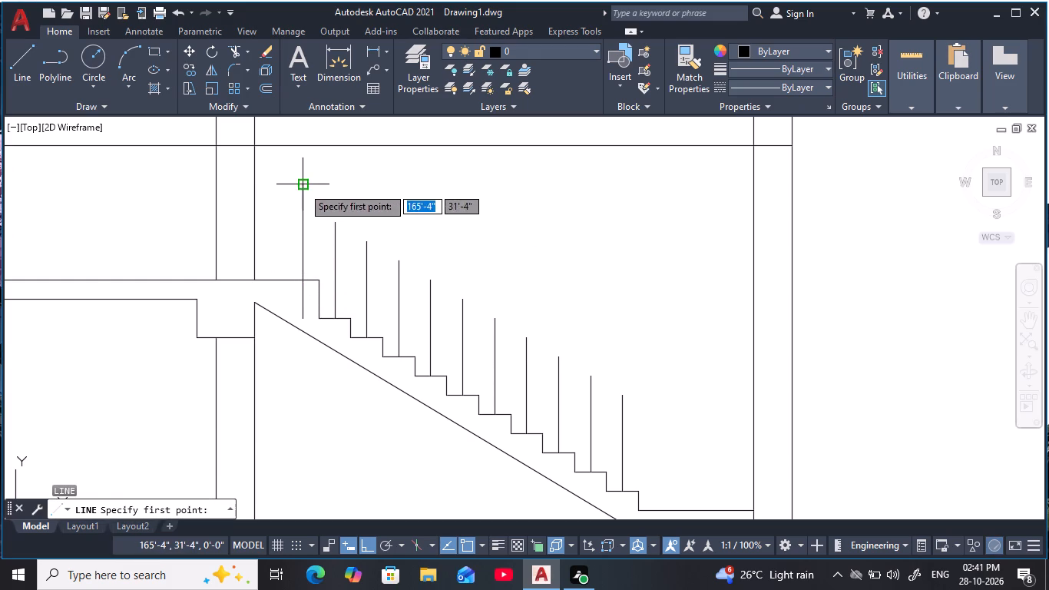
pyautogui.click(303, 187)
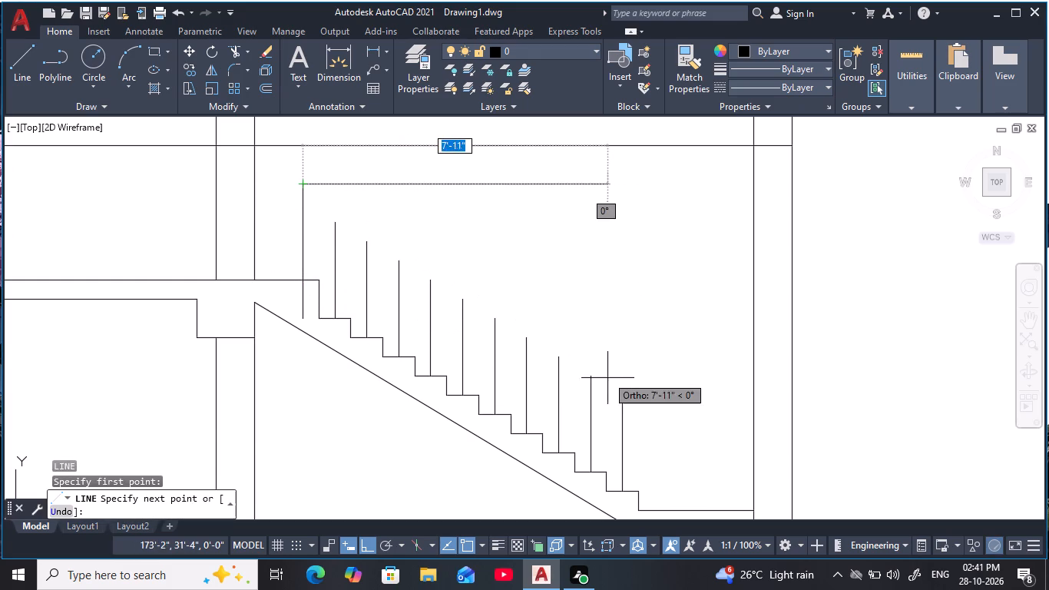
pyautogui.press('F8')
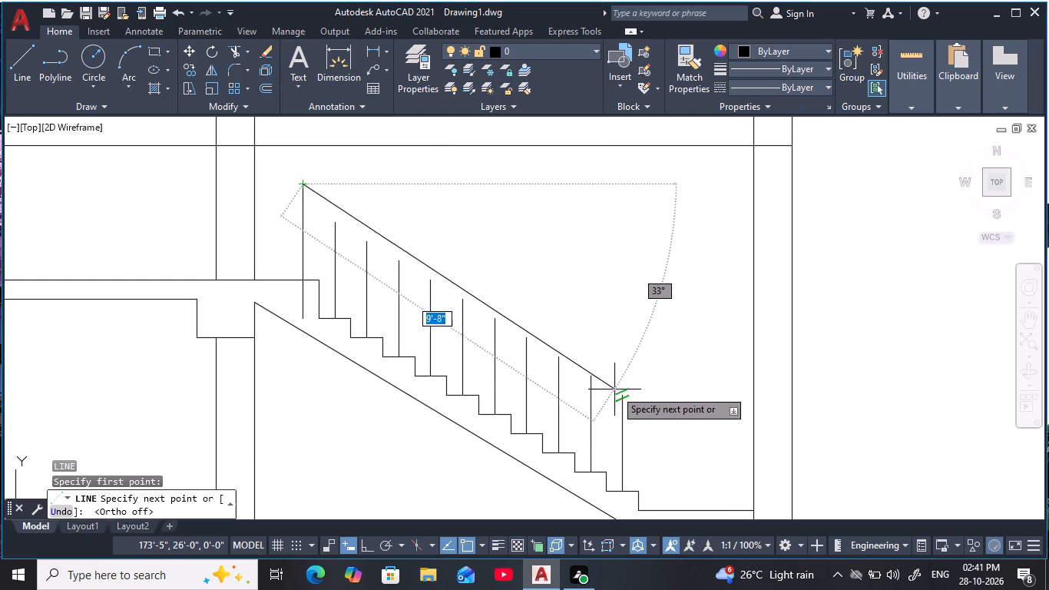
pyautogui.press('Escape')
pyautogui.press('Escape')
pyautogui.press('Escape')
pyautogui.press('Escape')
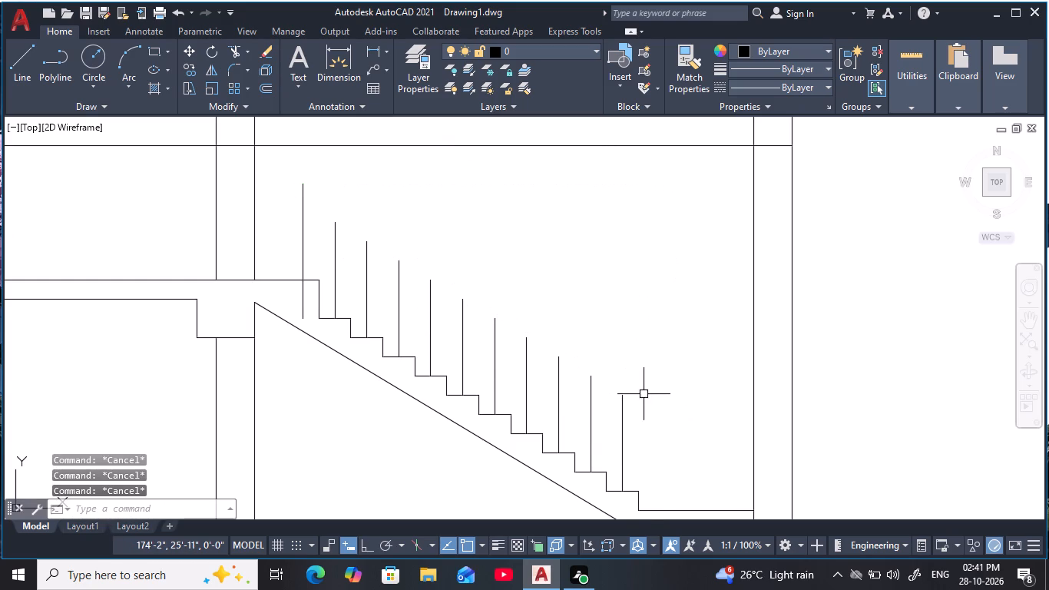
# Offset the lowest riser of the uppermost flight by 5" towards the landing.
pyautogui.moveTo(644, 394); pyautogui.dragTo(607, 360, button='middle')
pyautogui.press('Escape')
pyautogui.press('Escape')
pyautogui.middleClick(617, 375)
pyautogui.press('Escape')
pyautogui.press('Escape')
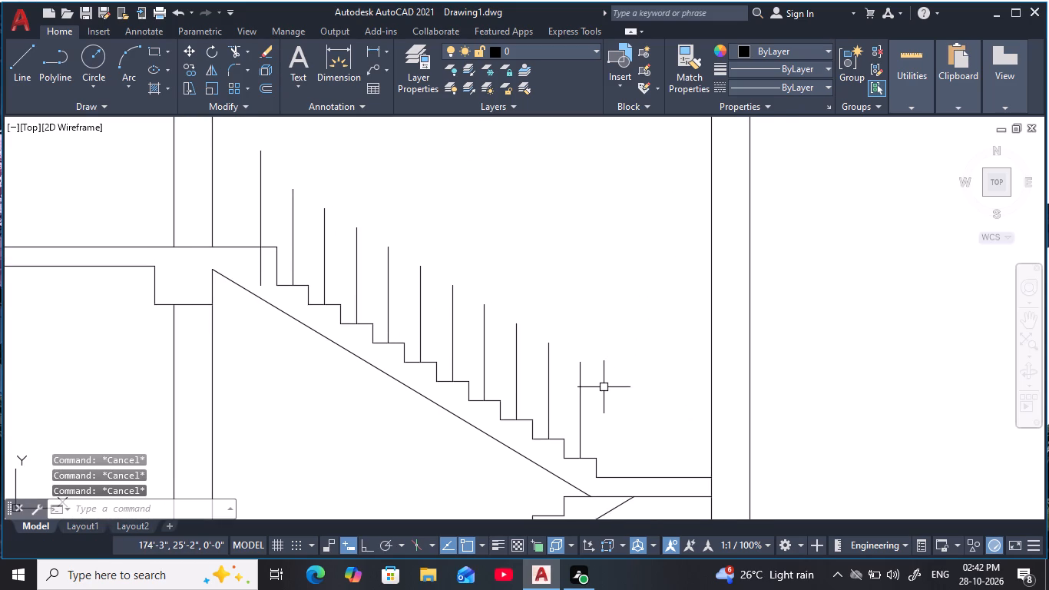
pyautogui.write('O')
pyautogui.press('space')
pyautogui.write('5')
pyautogui.press('space')
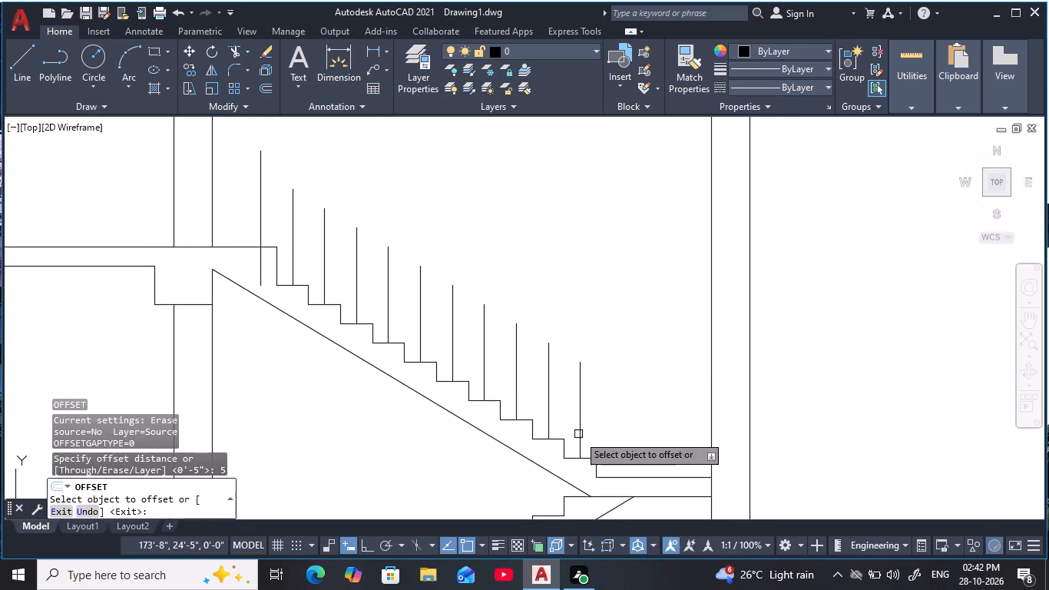
pyautogui.click(596, 469)
pyautogui.click(636, 454)
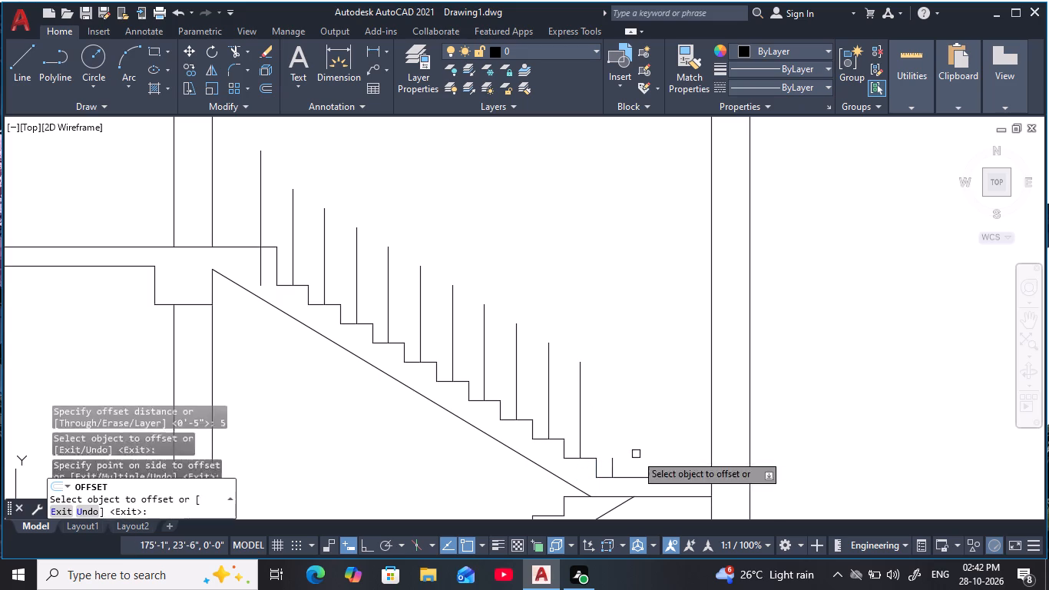
pyautogui.press('Escape')
pyautogui.press('Escape')
pyautogui.press('Escape')
pyautogui.press('Escape')
pyautogui.press('Escape')
pyautogui.press('Escape')
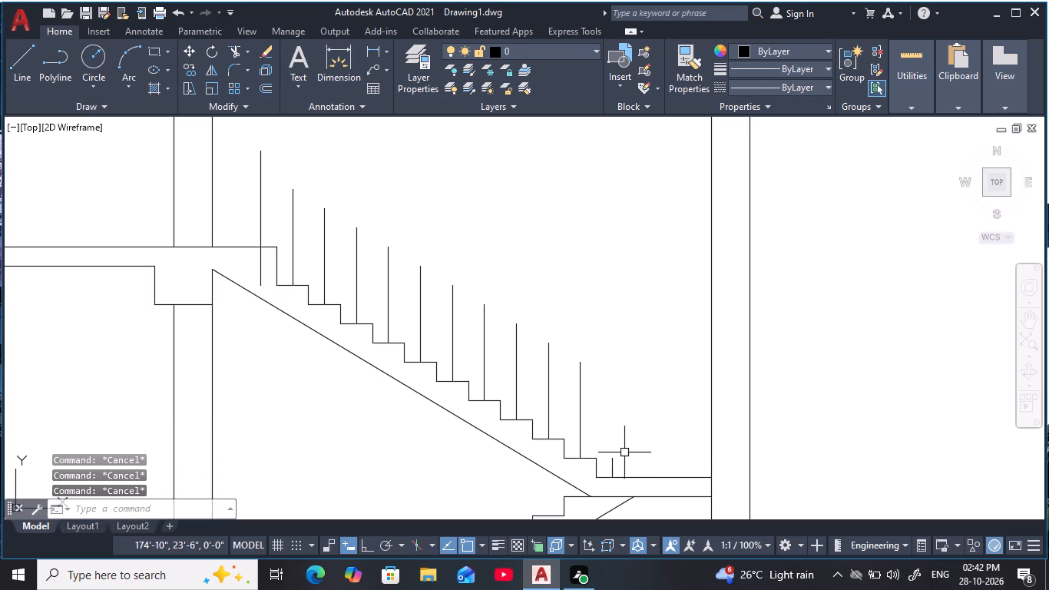
# Draw a vertical 2'6" baluster line up from the base of the offset riser line on the landing.
pyautogui.moveTo(621, 466); pyautogui.dragTo(577, 406, button='middle')
pyautogui.scroll(2, 577, 406)
pyautogui.middleClick(577, 405)
pyautogui.press('Escape')
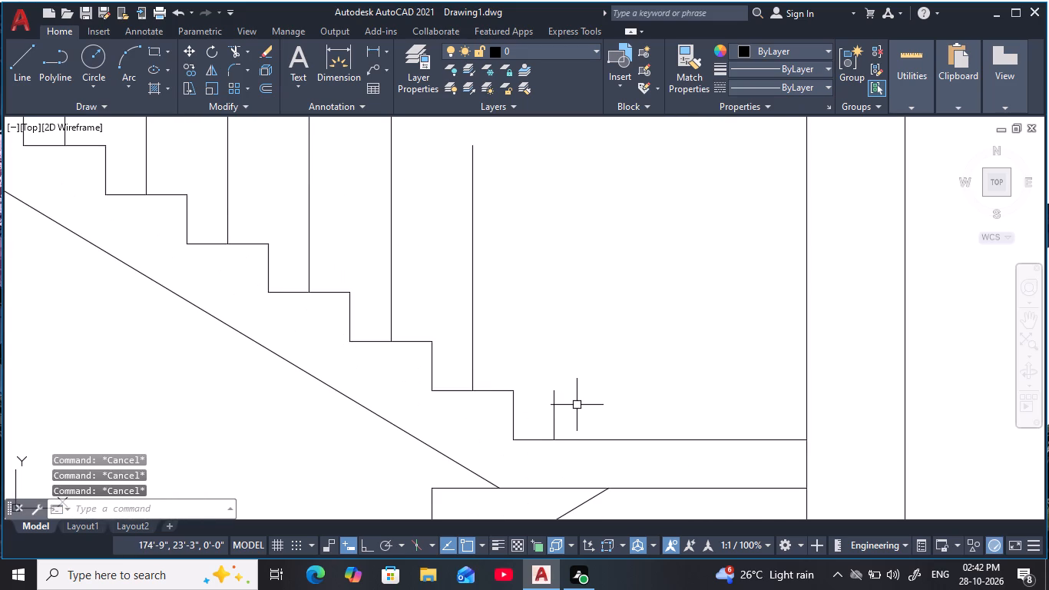
pyautogui.press('l')
pyautogui.press('space')
pyautogui.click(552, 439)
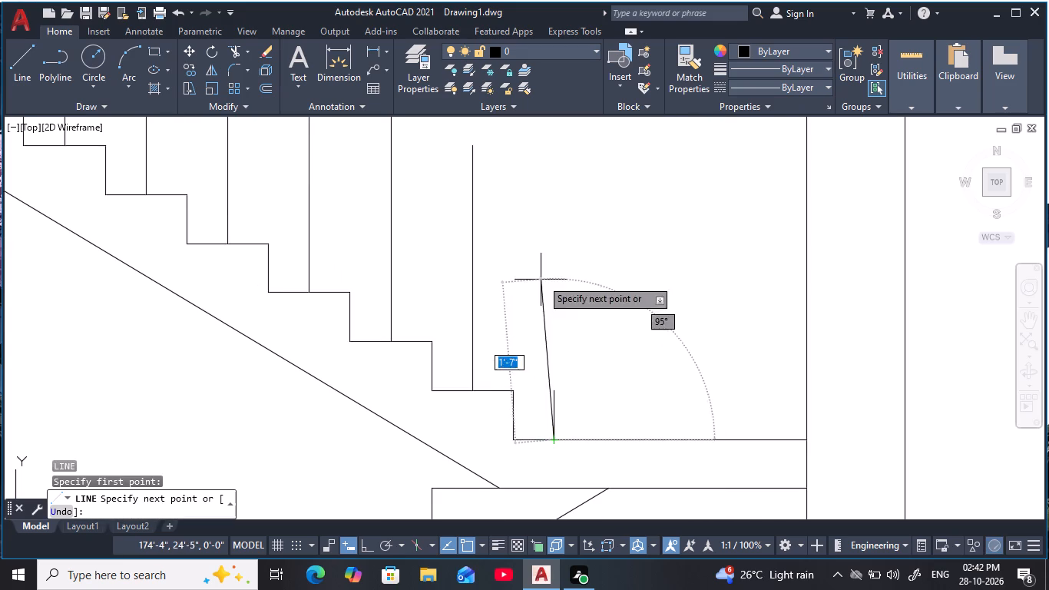
pyautogui.press('F8')
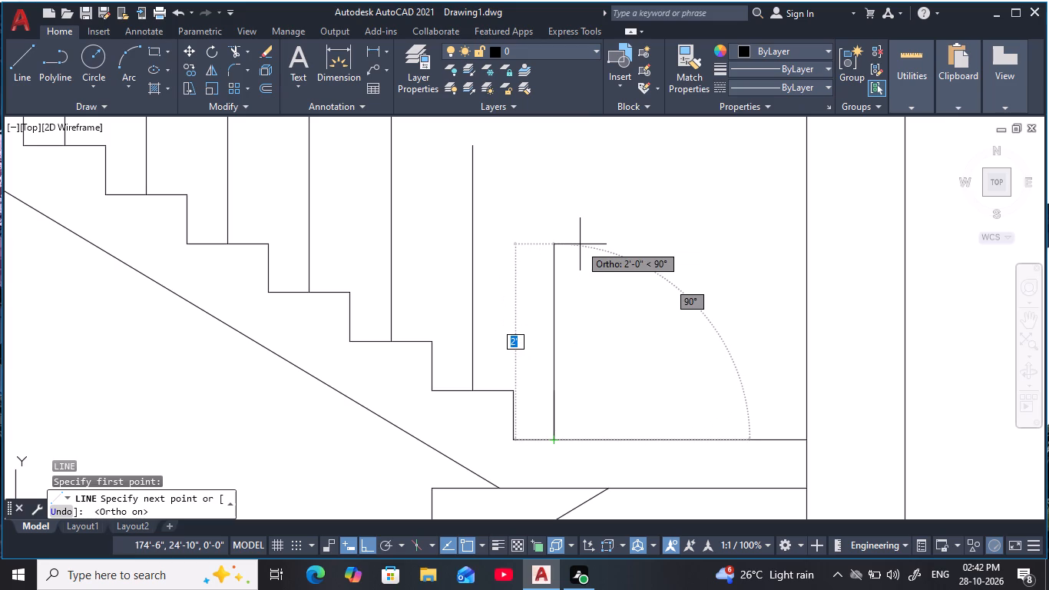
pyautogui.write("2'")
pyautogui.press('6')
pyautogui.press('space')
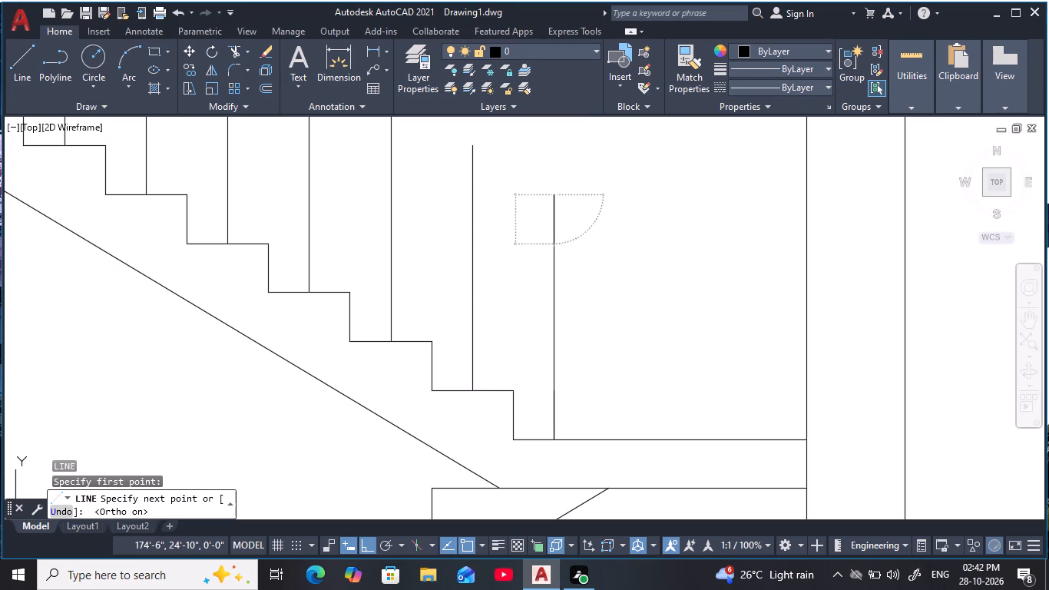
pyautogui.press('Escape')
pyautogui.press('Escape')
# Erase the vertical baluster line standing on the floor slab end at the top of the uppermost flight.
pyautogui.moveTo(597, 218); pyautogui.dragTo(626, 293, button='middle')
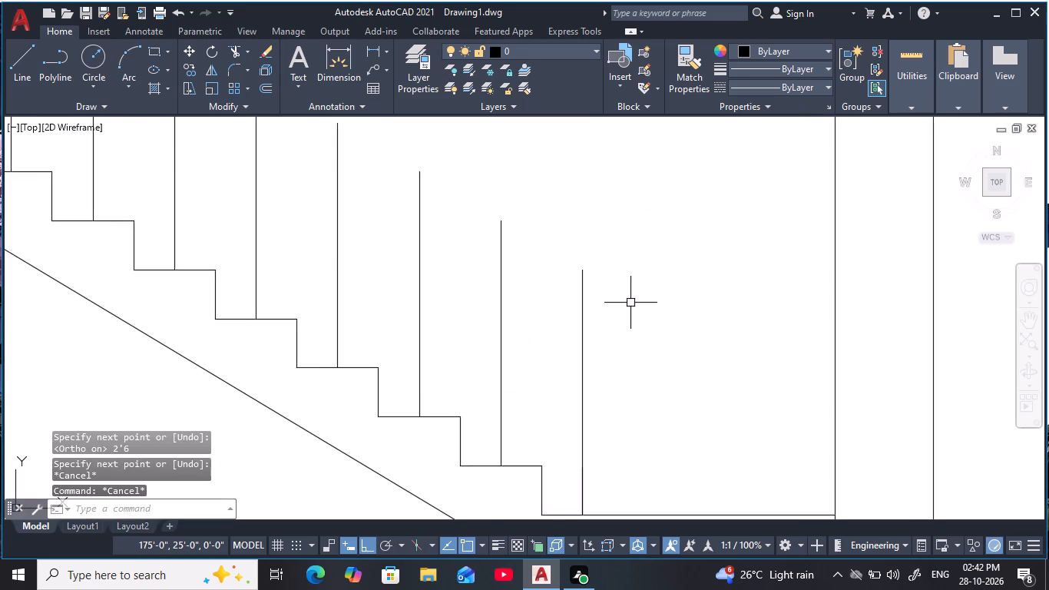
pyautogui.press('Escape')
pyautogui.scroll(-1, 630, 305)
pyautogui.press('Escape')
pyautogui.press('Escape')
pyautogui.scroll(-1, 623, 297)
pyautogui.moveTo(623, 297); pyautogui.dragTo(650, 332, button='middle')
pyautogui.press('Escape')
pyautogui.moveTo(593, 252); pyautogui.dragTo(621, 318, button='middle')
pyautogui.press('Escape')
pyautogui.press('Escape')
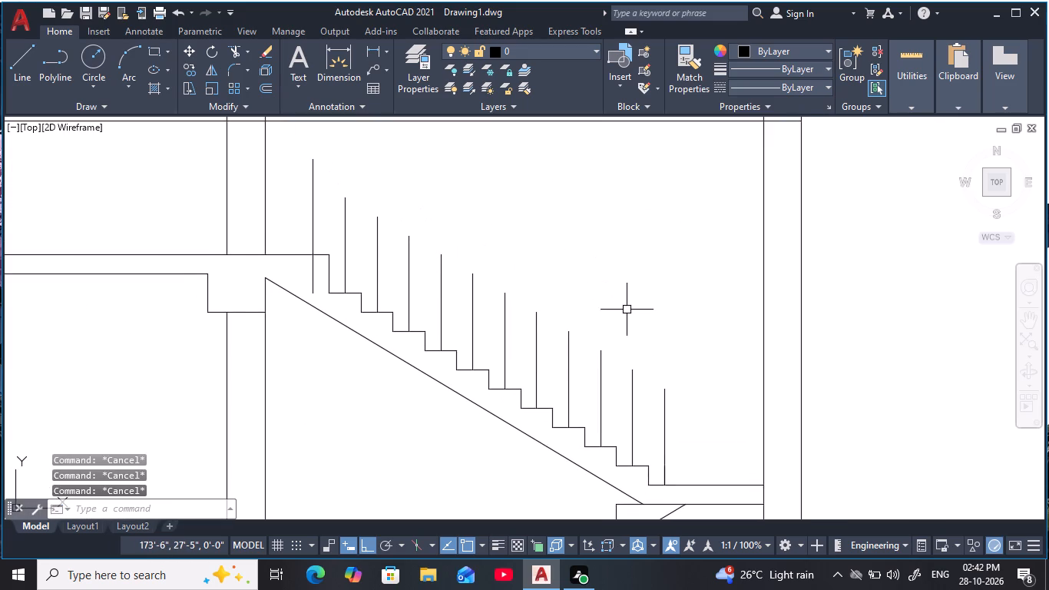
pyautogui.middleClick(627, 310)
pyautogui.press('Escape')
pyautogui.press('Escape')
pyautogui.click(315, 275)
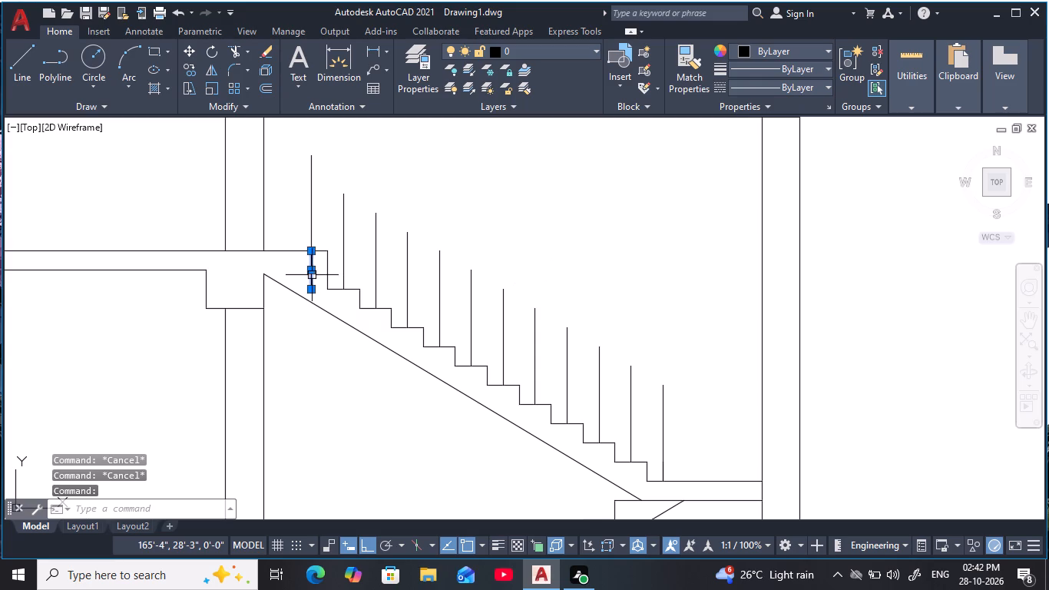
pyautogui.press('Escape')
pyautogui.press('Escape')
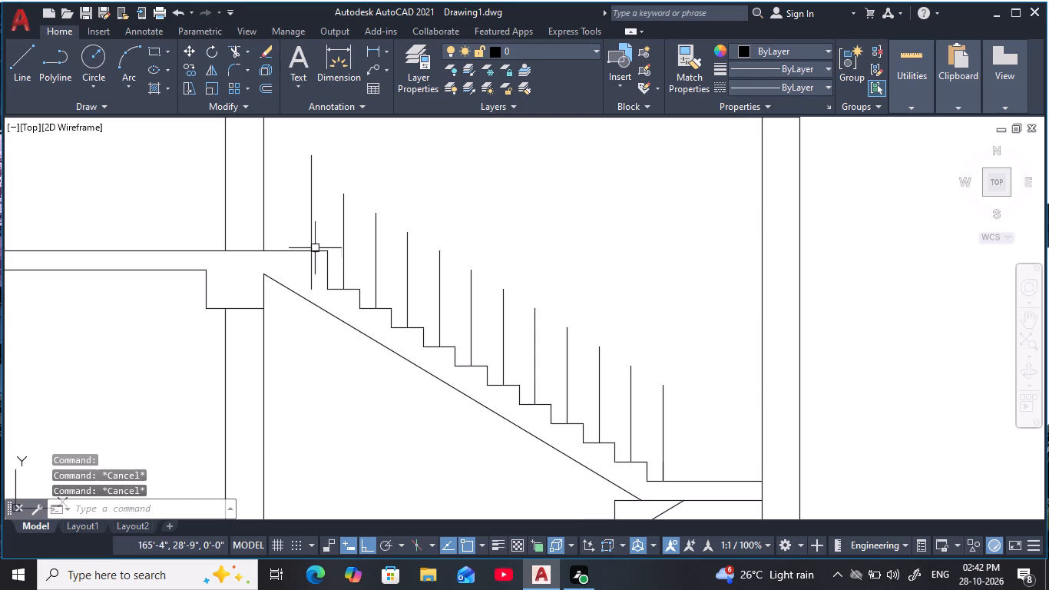
pyautogui.click(325, 238)
pyautogui.click(294, 217)
pyautogui.write('E')
pyautogui.press('space')
pyautogui.press('Escape')
pyautogui.press('Escape')
pyautogui.press('Escape')
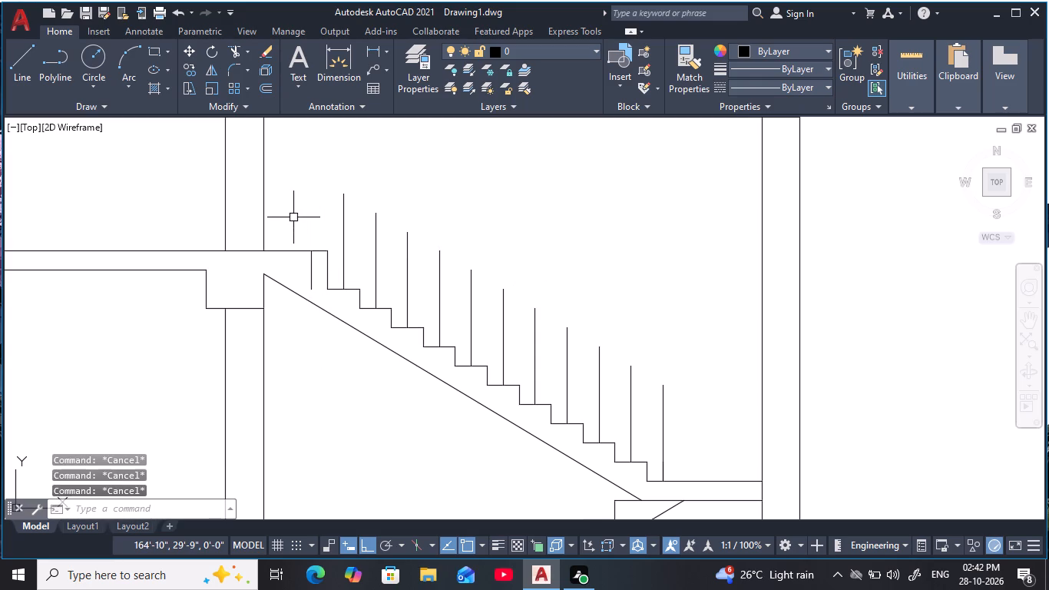
pyautogui.press('Escape')
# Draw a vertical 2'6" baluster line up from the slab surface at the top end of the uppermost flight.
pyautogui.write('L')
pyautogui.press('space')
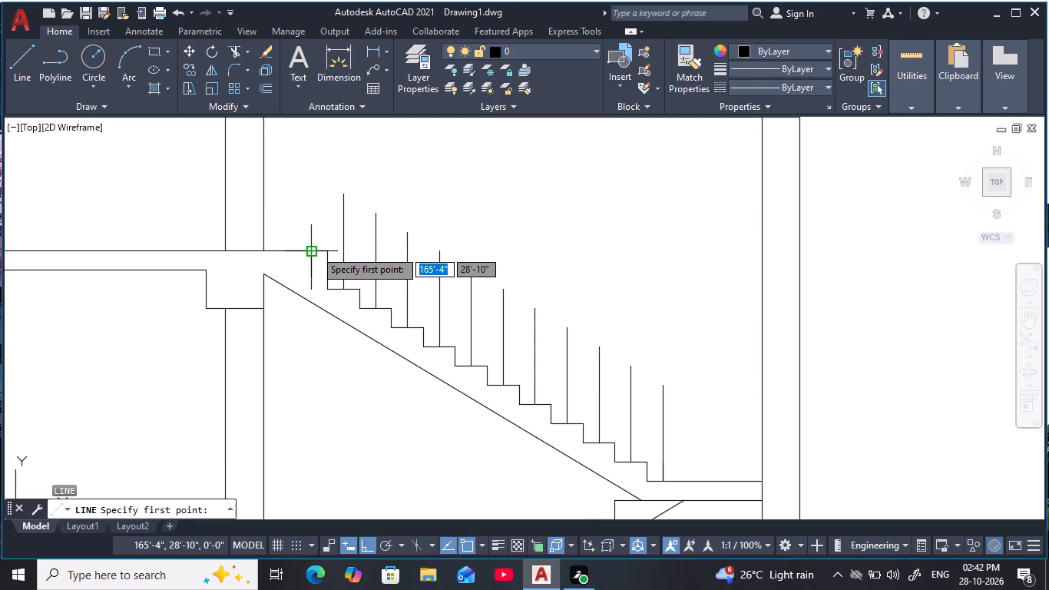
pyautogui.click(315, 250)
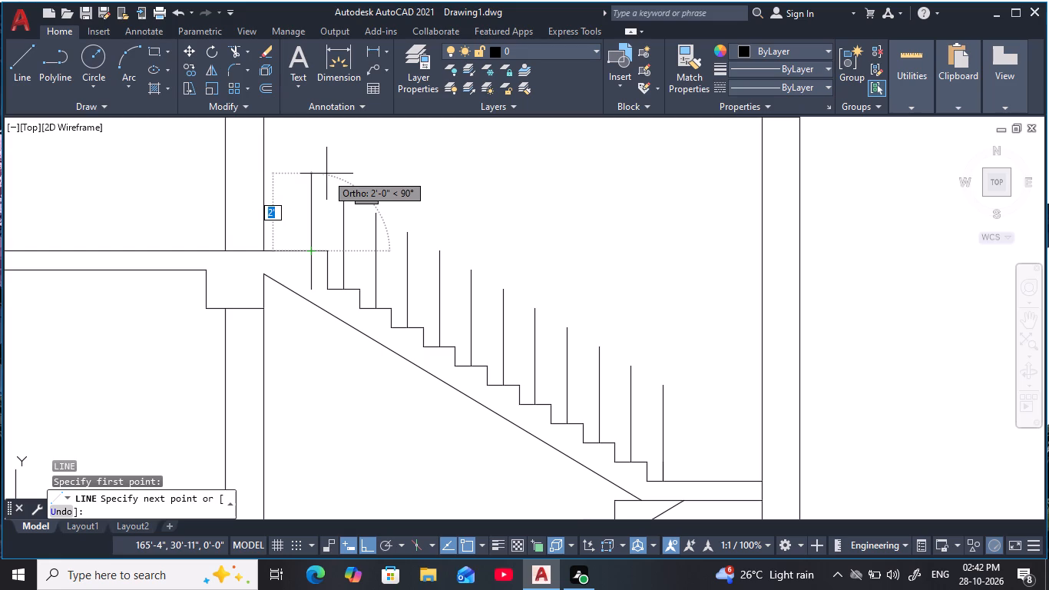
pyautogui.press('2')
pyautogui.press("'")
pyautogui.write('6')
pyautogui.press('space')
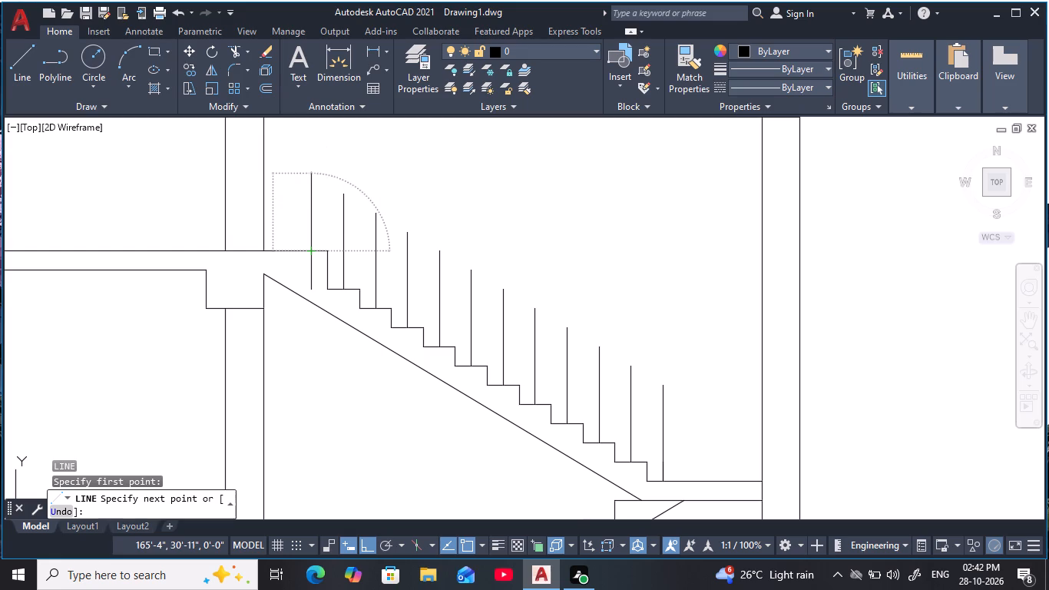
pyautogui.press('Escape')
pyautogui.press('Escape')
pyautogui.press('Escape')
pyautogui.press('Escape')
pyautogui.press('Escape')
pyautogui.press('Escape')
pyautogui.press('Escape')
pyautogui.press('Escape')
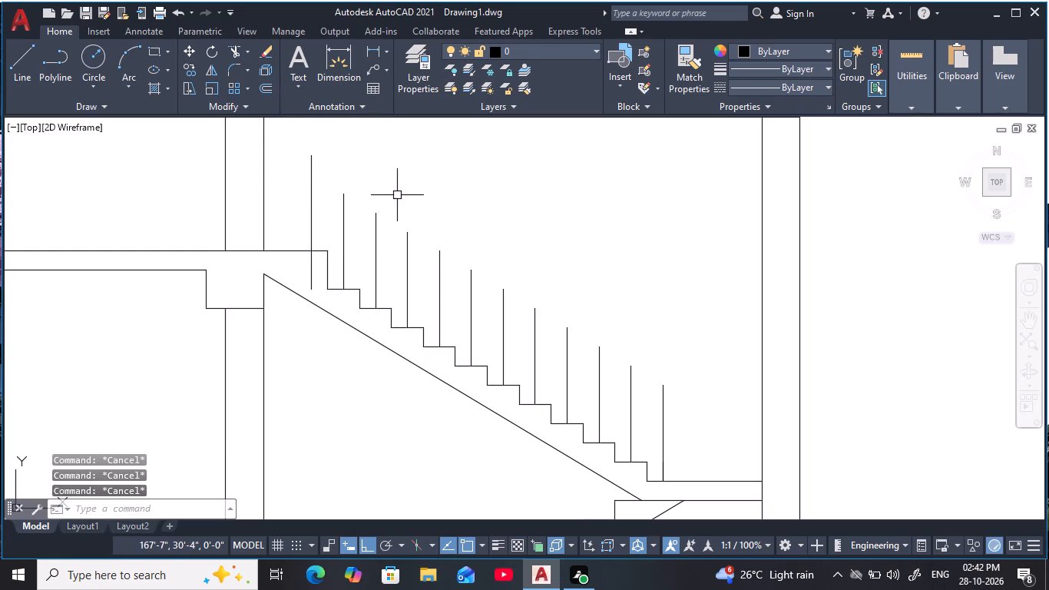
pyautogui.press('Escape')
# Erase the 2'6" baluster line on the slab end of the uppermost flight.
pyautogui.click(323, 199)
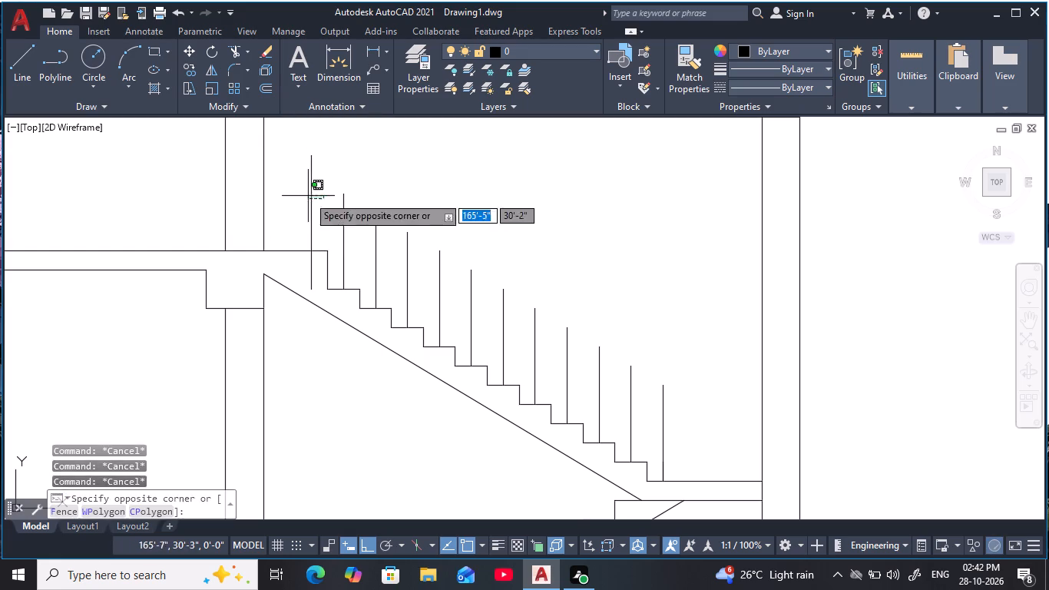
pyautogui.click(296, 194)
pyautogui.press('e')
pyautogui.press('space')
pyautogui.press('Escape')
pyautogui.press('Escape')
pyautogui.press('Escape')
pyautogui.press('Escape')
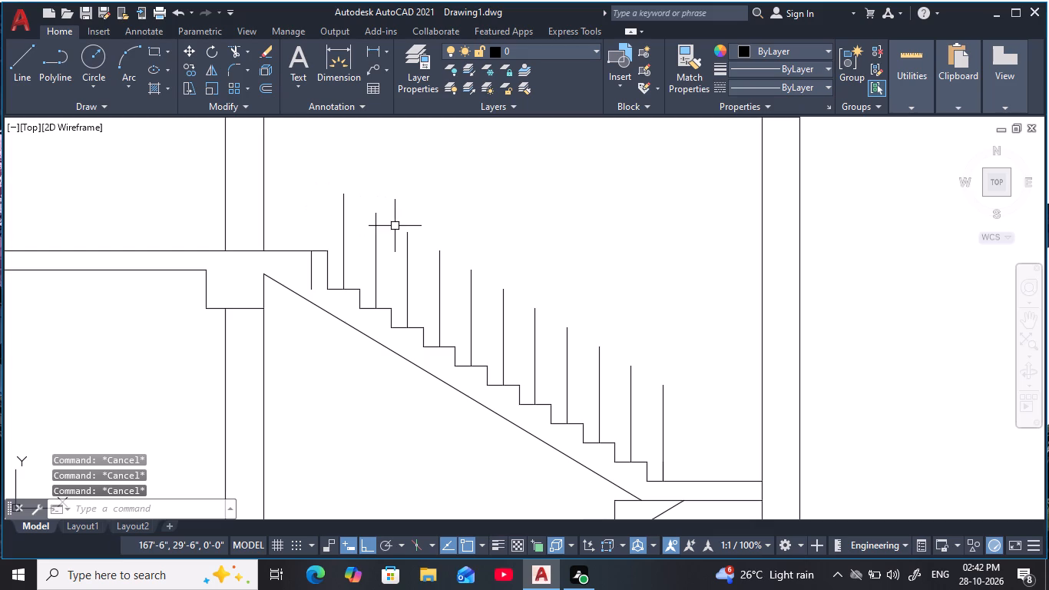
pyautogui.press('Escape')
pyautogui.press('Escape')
# Draw a vertical 2' baluster line up from the slab surface at the top end of the uppermost flight.
pyautogui.press('l')
pyautogui.press('space')
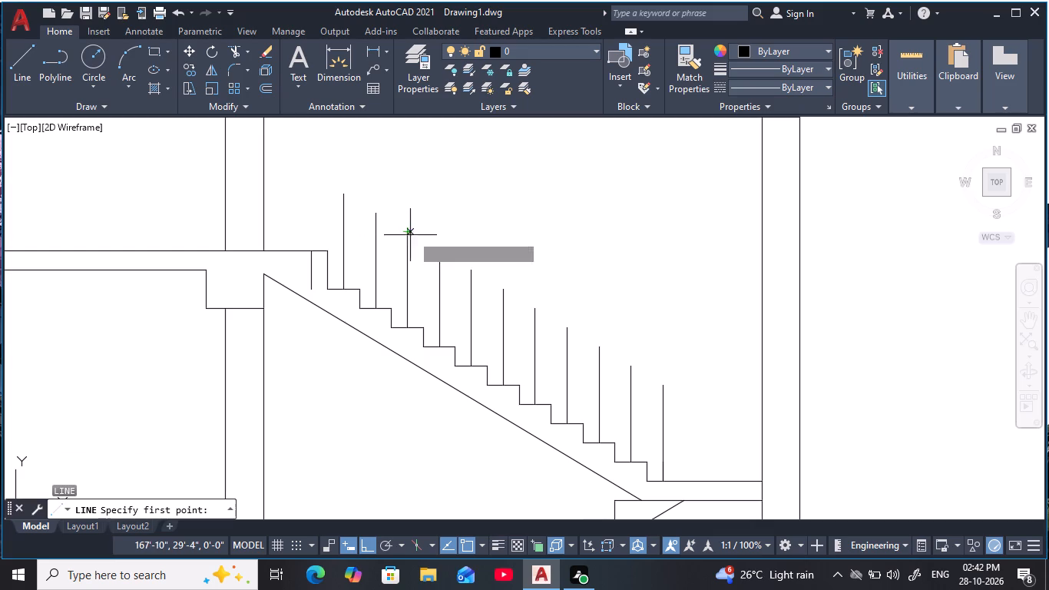
pyautogui.click(310, 250)
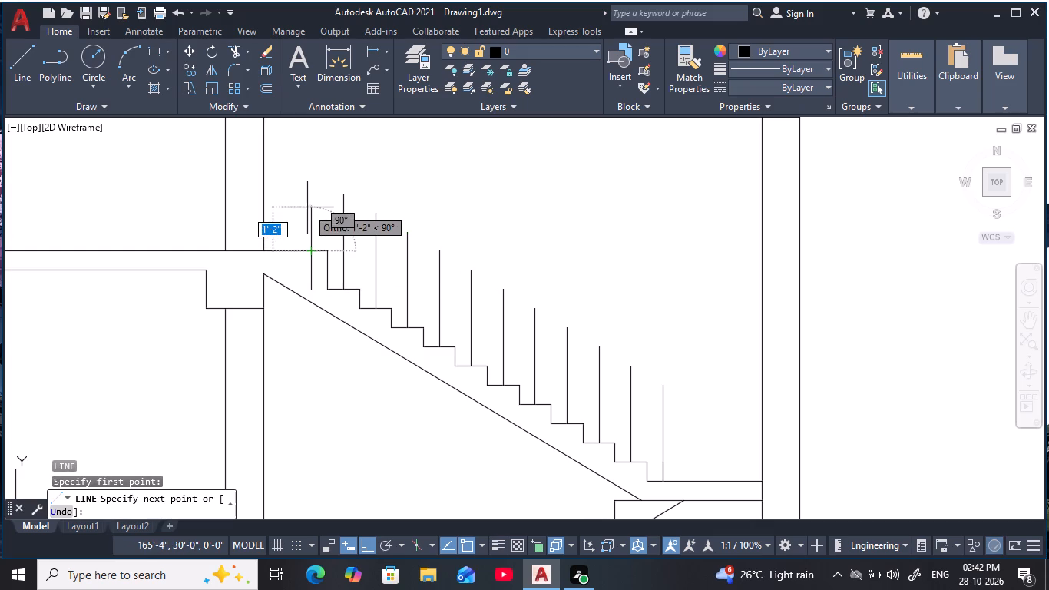
pyautogui.press('2')
pyautogui.write("'")
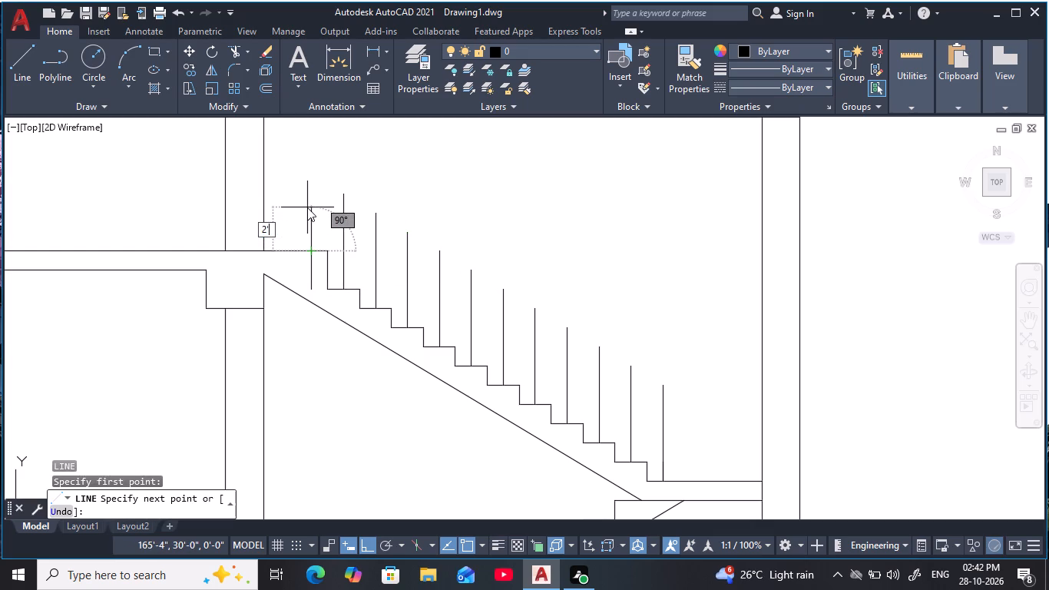
pyautogui.press('space')
pyautogui.press('Escape')
pyautogui.press('Escape')
pyautogui.press('Escape')
pyautogui.press('Escape')
pyautogui.press('Escape')
pyautogui.press('Escape')
pyautogui.press('Escape')
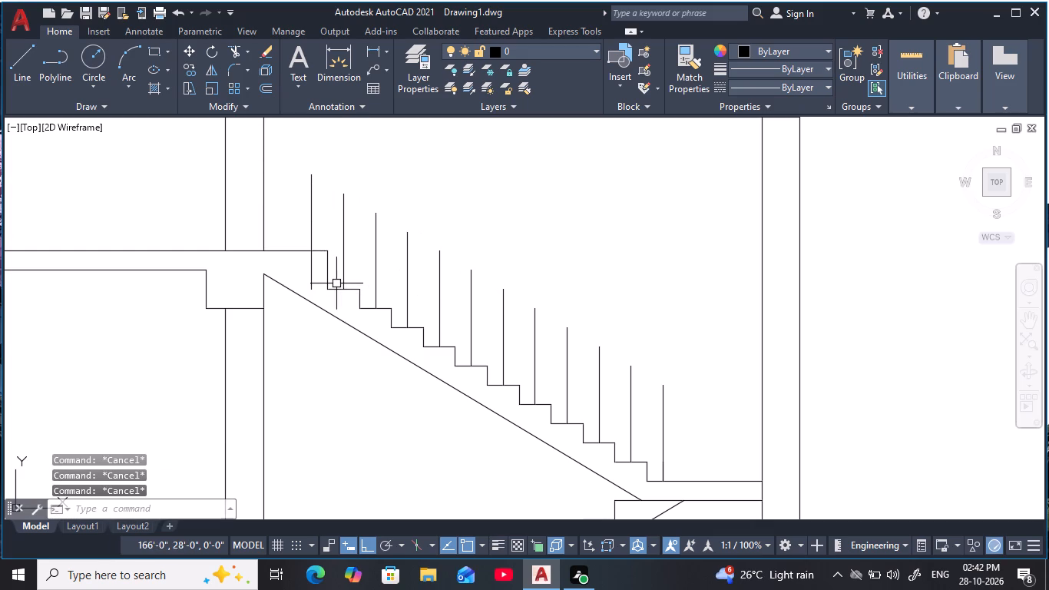
# Trim away the helper line stub below the slab surface under the slab-end baluster.
pyautogui.press('t')
pyautogui.press('r')
pyautogui.press('space')
pyautogui.click(317, 280)
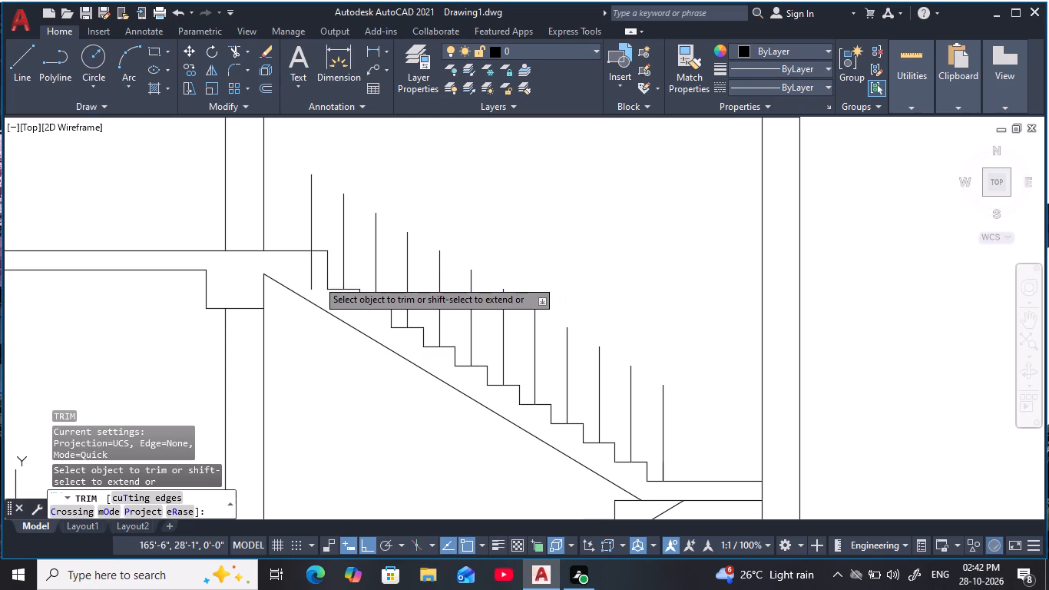
pyautogui.click(303, 280)
pyautogui.moveTo(688, 442); pyautogui.dragTo(587, 350, button='middle')
pyautogui.moveTo(588, 343); pyautogui.dragTo(640, 427, button='middle')
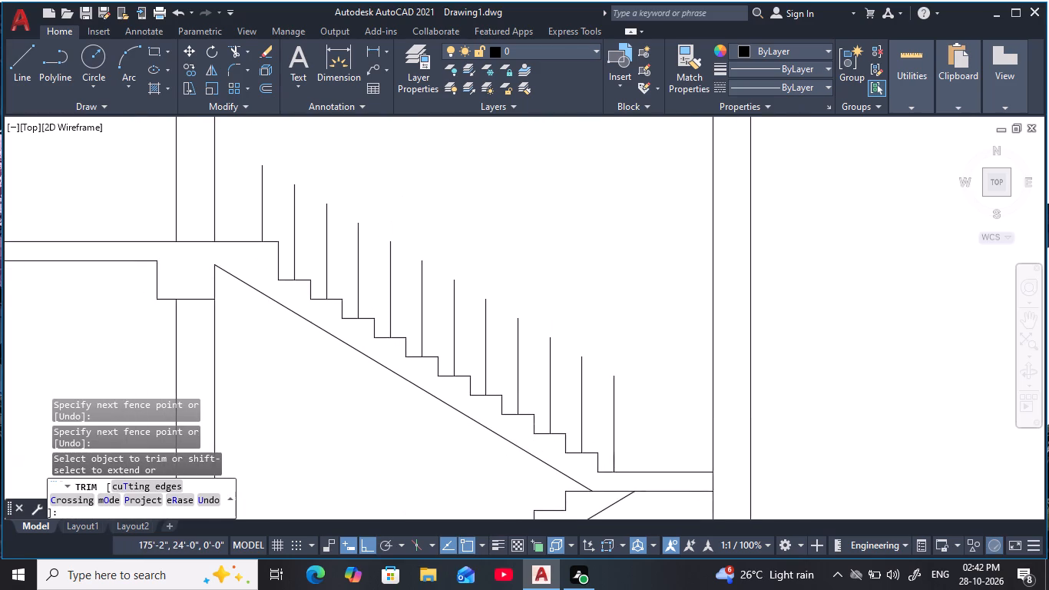
pyautogui.press('Escape')
pyautogui.press('Escape')
pyautogui.press('Escape')
pyautogui.press('Escape')
pyautogui.press('Escape')
# With Ortho off, draw the sloping handrail line from the slab-end baluster's top to the top of the landing baluster.
pyautogui.press('l')
pyautogui.press('space')
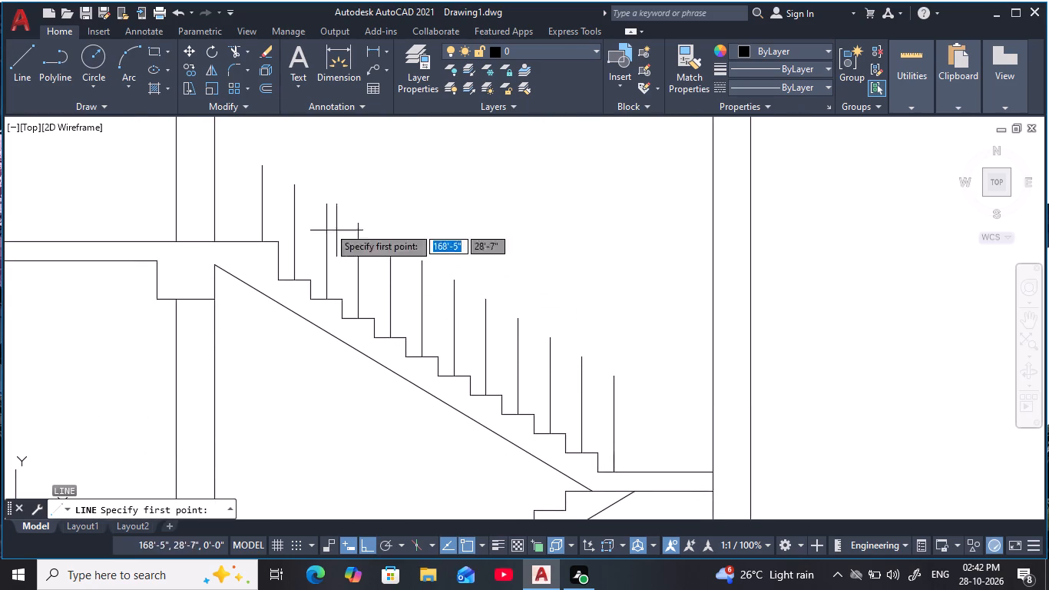
pyautogui.click(259, 166)
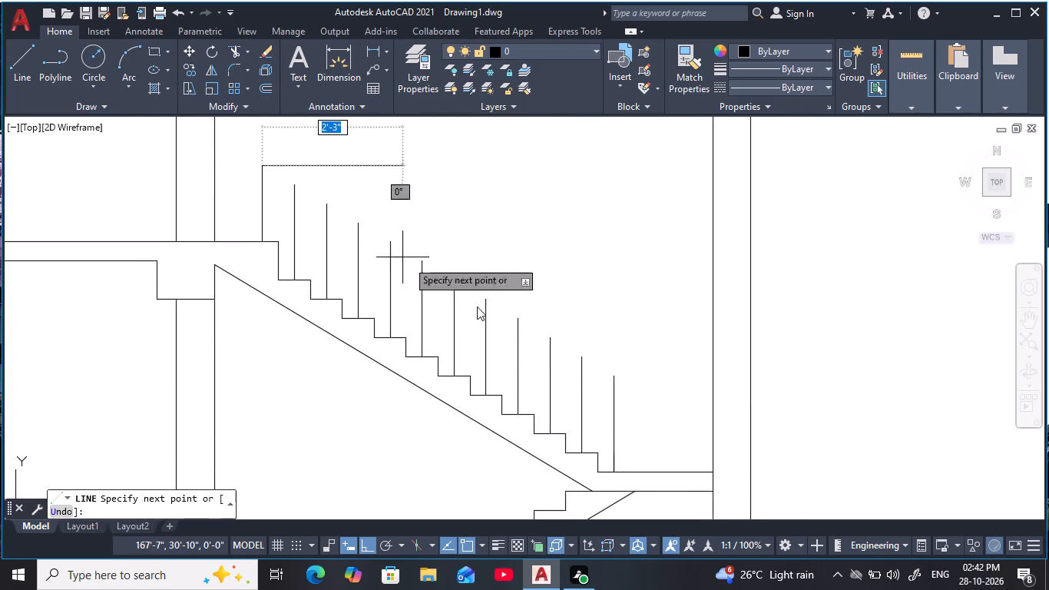
pyautogui.press('F8')
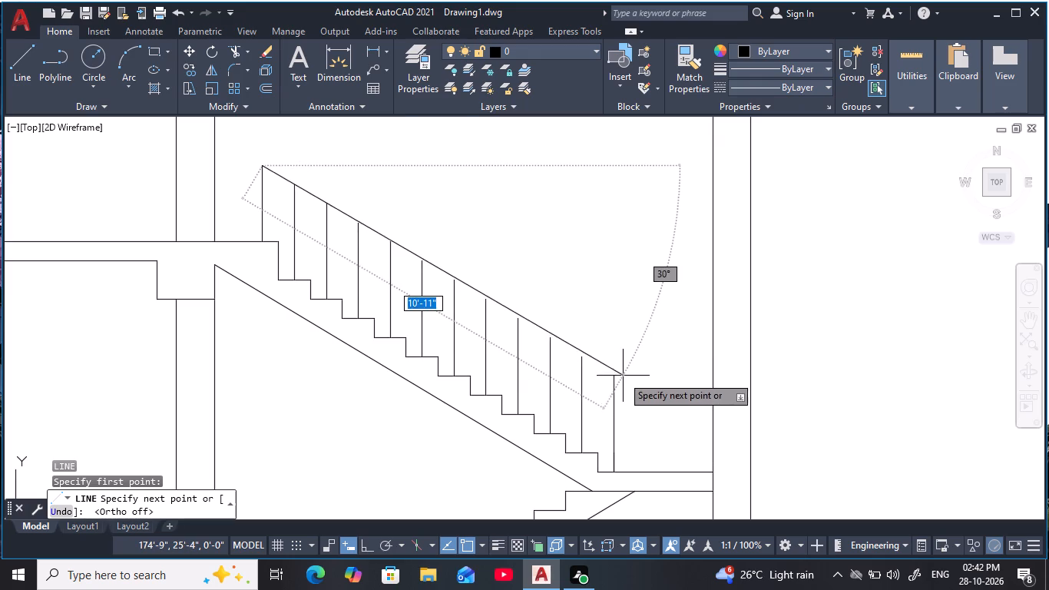
pyautogui.click(616, 379)
pyautogui.press('Escape')
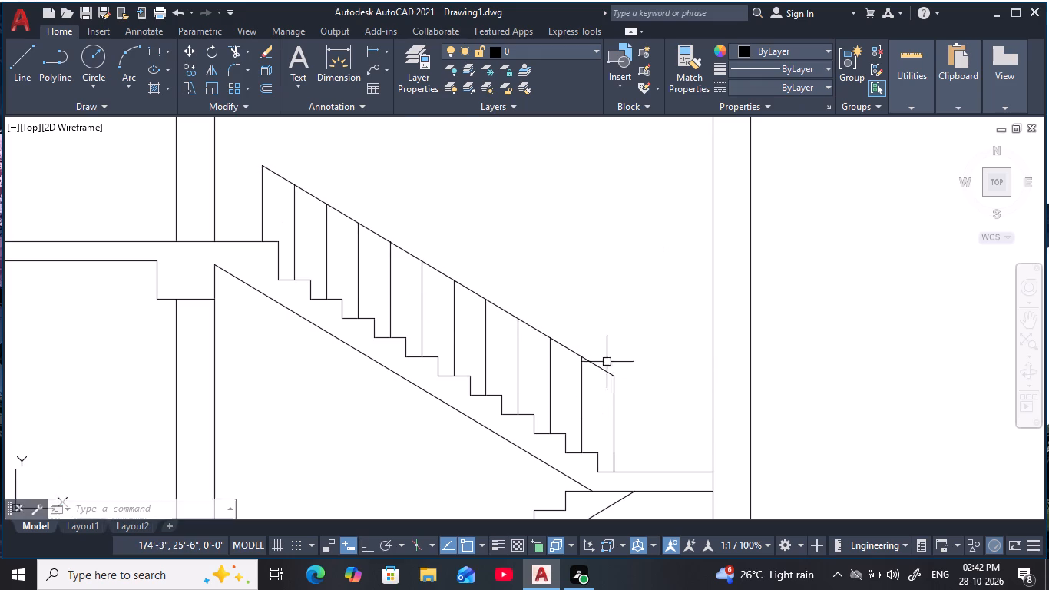
pyautogui.press('Escape')
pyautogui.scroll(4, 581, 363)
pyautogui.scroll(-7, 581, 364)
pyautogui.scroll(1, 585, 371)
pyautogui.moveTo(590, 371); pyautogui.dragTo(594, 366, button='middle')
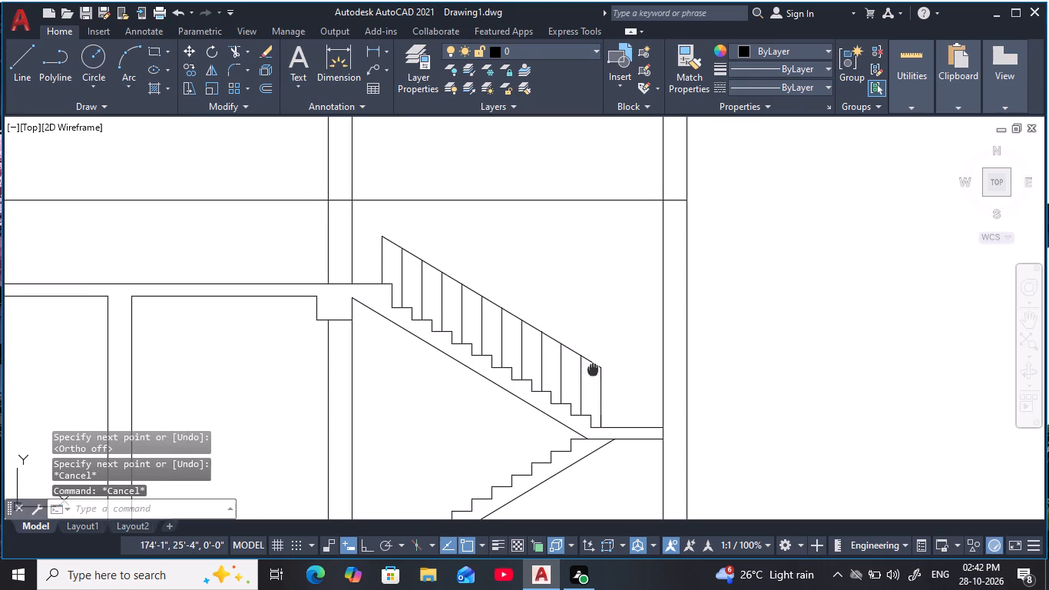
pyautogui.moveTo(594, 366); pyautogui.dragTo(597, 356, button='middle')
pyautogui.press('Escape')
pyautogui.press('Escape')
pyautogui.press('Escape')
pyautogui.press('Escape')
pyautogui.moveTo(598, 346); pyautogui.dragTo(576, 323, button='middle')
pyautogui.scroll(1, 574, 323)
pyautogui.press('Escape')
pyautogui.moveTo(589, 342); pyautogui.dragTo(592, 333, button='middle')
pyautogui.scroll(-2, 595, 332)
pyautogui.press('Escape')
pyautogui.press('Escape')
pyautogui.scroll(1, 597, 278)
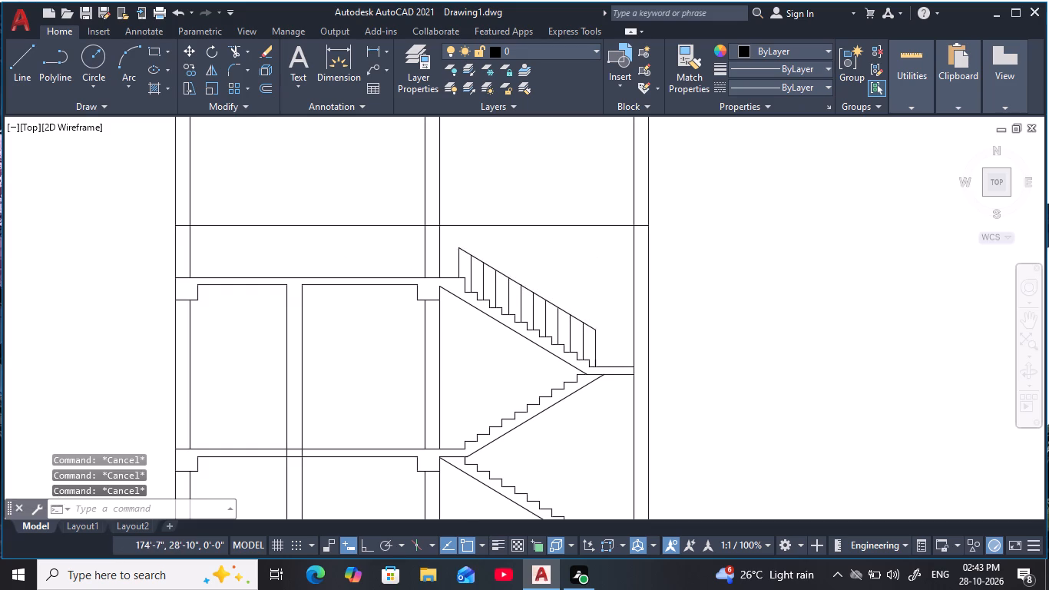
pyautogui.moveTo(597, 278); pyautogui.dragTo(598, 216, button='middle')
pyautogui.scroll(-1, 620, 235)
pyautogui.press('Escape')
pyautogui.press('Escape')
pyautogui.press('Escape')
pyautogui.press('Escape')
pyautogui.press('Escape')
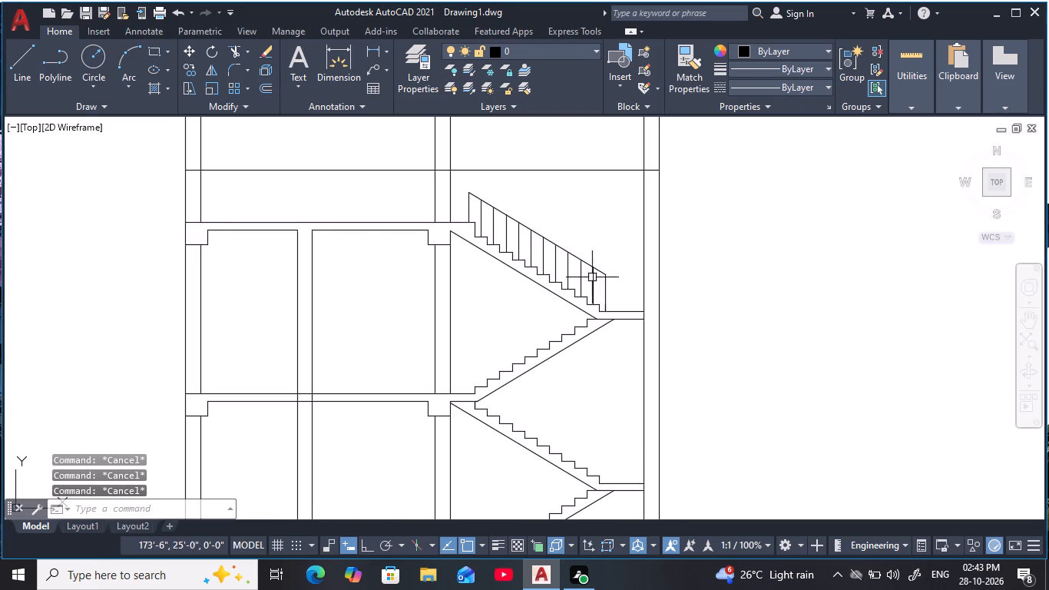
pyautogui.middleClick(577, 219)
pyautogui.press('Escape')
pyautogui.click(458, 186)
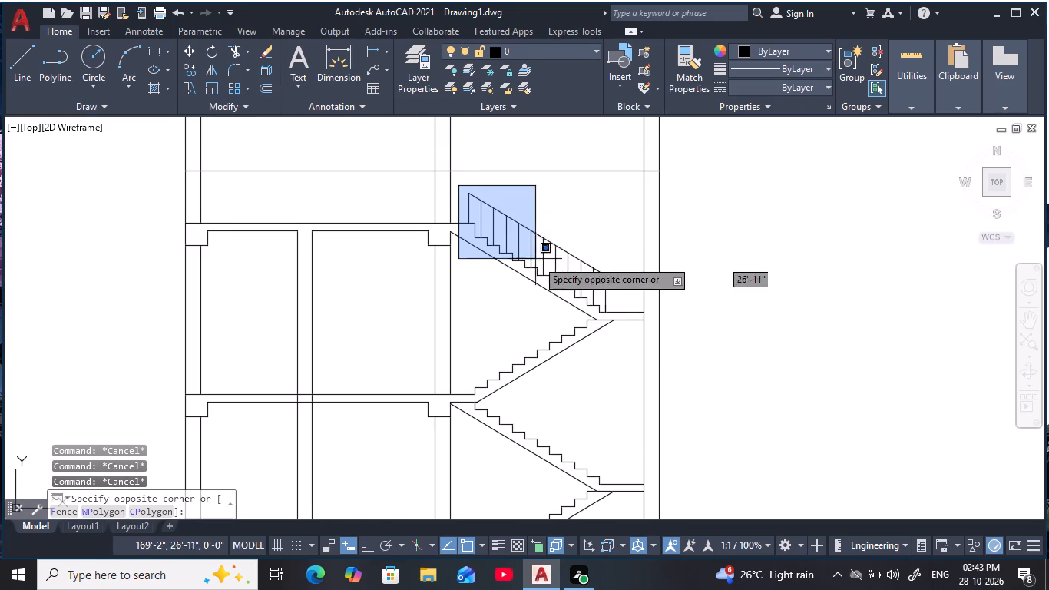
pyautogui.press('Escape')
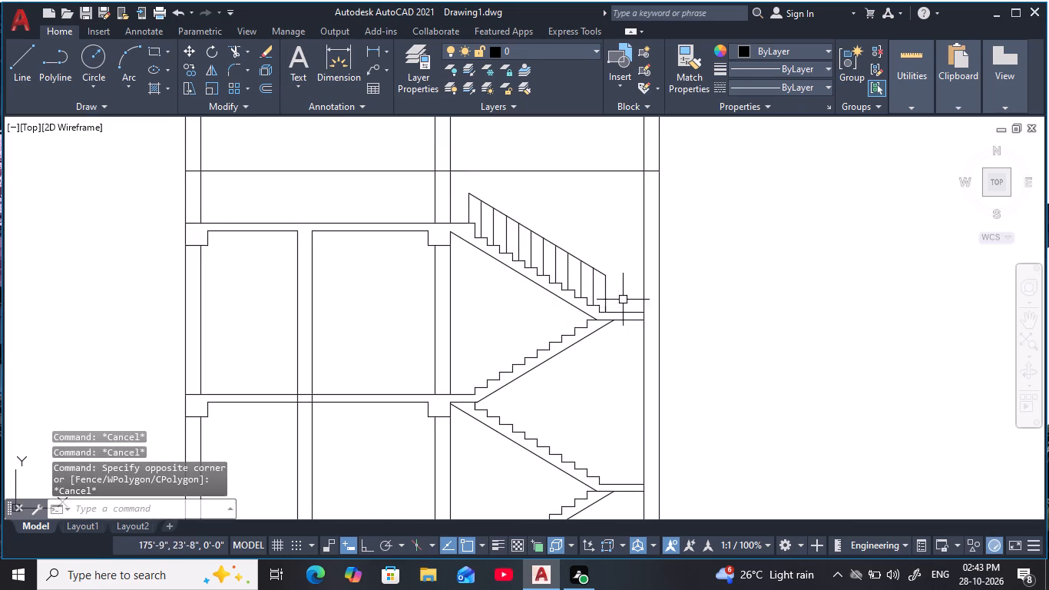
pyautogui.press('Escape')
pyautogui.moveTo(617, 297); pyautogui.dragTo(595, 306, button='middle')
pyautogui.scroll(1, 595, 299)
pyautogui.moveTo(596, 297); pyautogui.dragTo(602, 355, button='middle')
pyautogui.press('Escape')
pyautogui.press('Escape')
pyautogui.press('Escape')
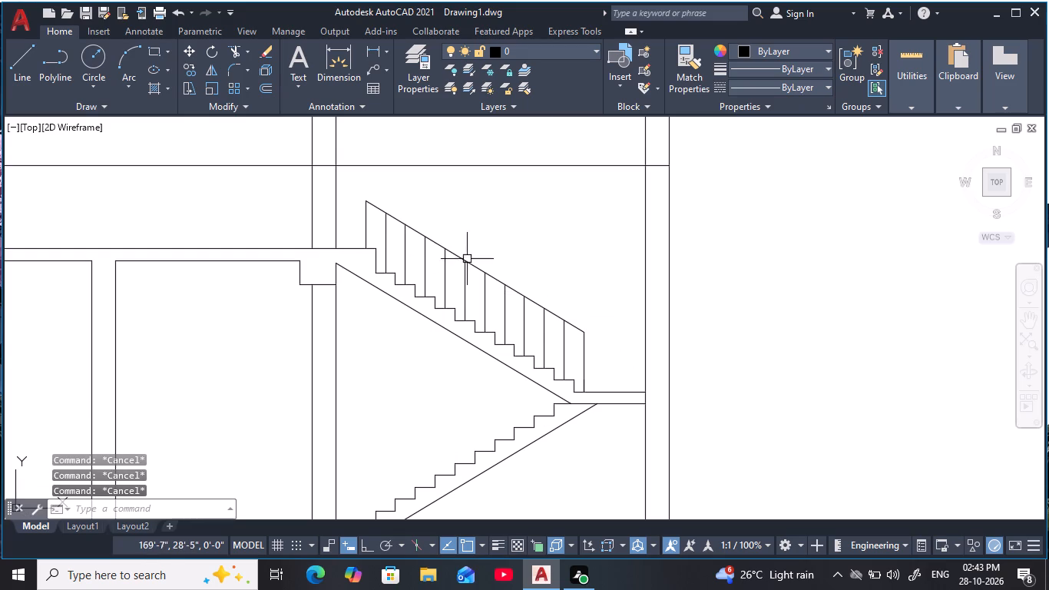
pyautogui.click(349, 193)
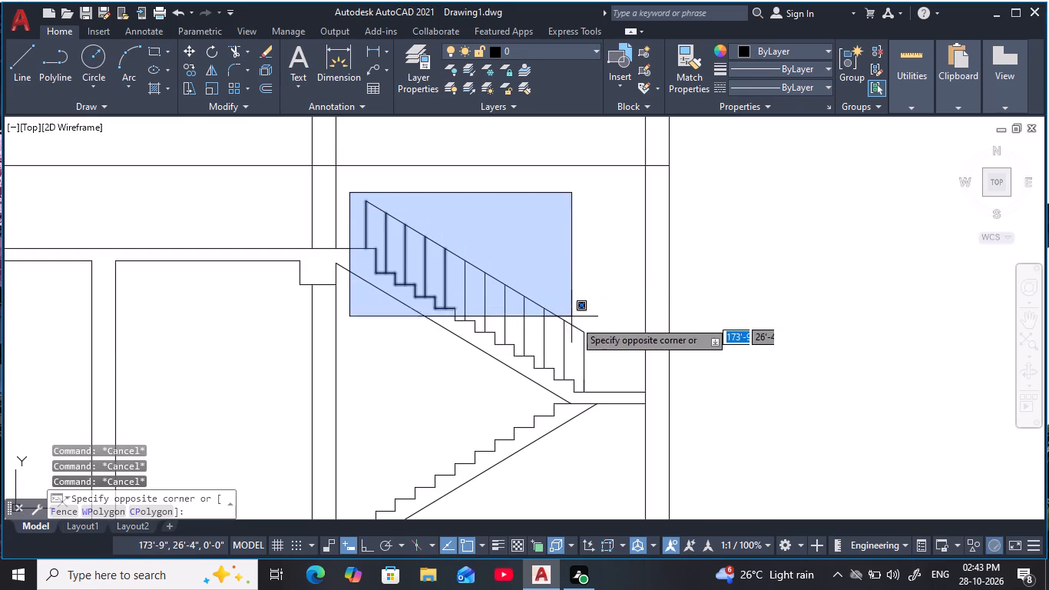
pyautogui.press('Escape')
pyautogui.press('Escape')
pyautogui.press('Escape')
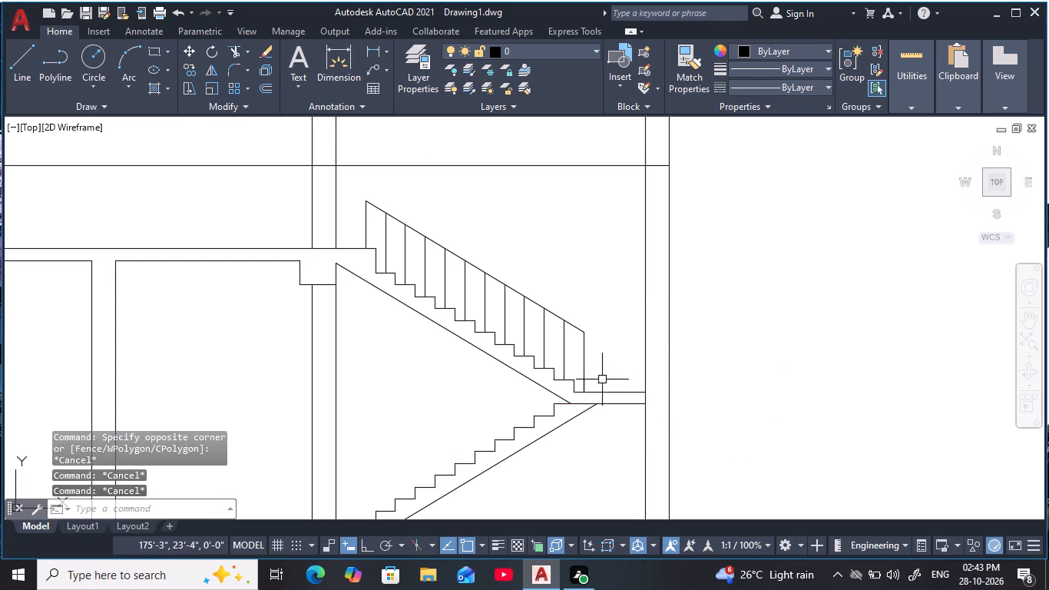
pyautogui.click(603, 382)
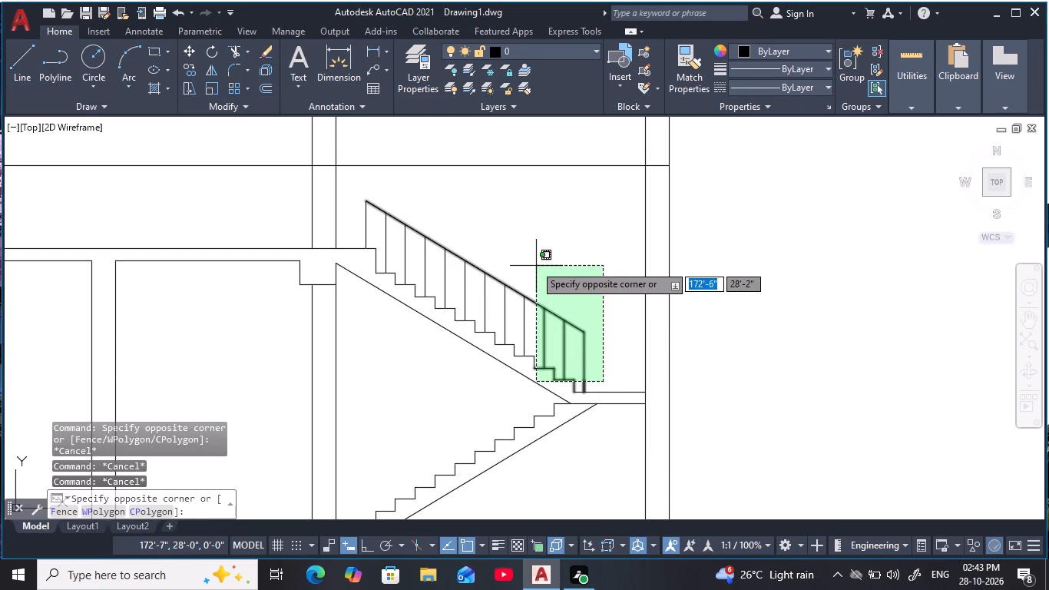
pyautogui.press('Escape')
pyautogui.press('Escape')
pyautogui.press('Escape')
# Copy the uppermost flight's handrail and all its balusters to the empty space beside the building, based at the landing baluster's foot.
pyautogui.click(603, 350)
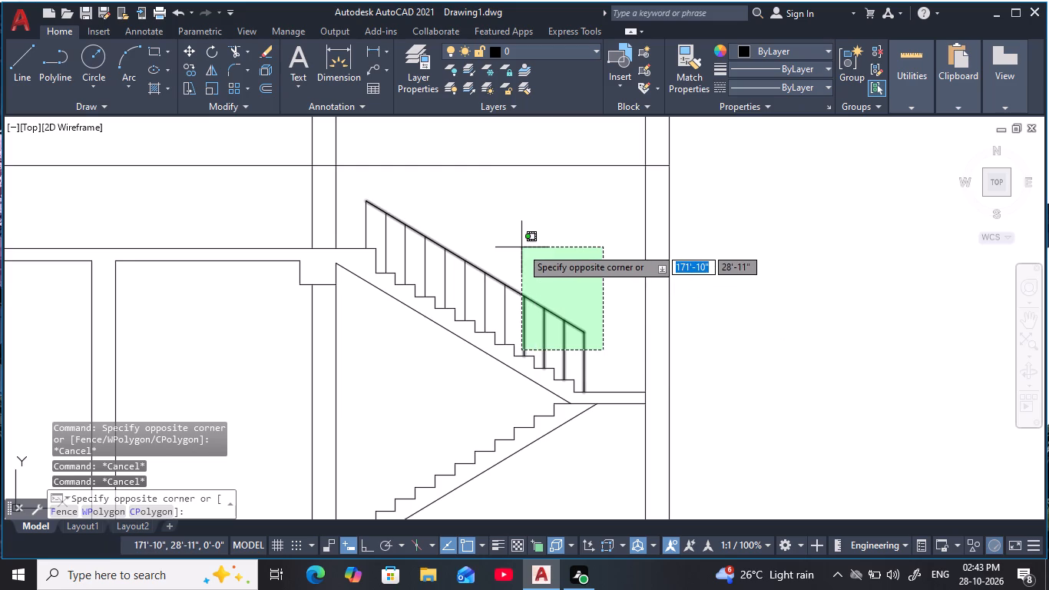
pyautogui.click(521, 247)
pyautogui.click(518, 312)
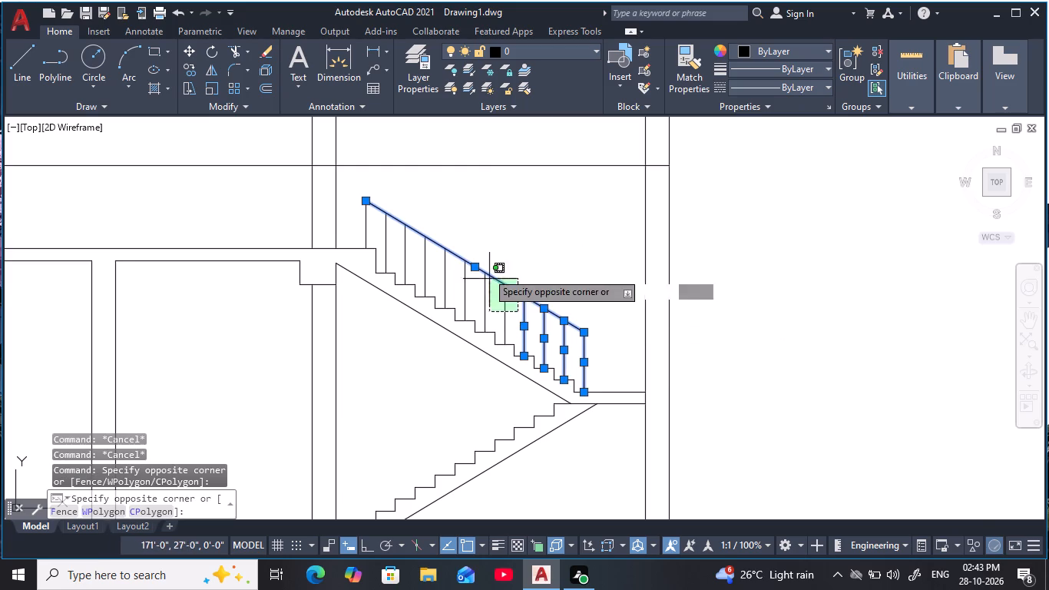
pyautogui.click(470, 247)
pyautogui.click(478, 289)
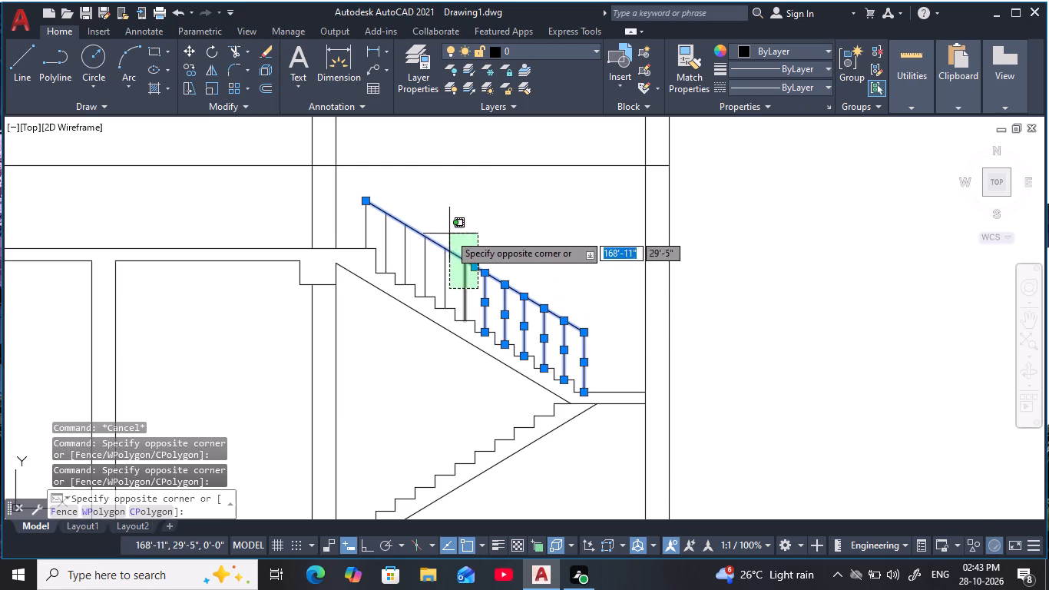
pyautogui.click(421, 214)
pyautogui.moveTo(460, 224); pyautogui.dragTo(495, 260, button='middle')
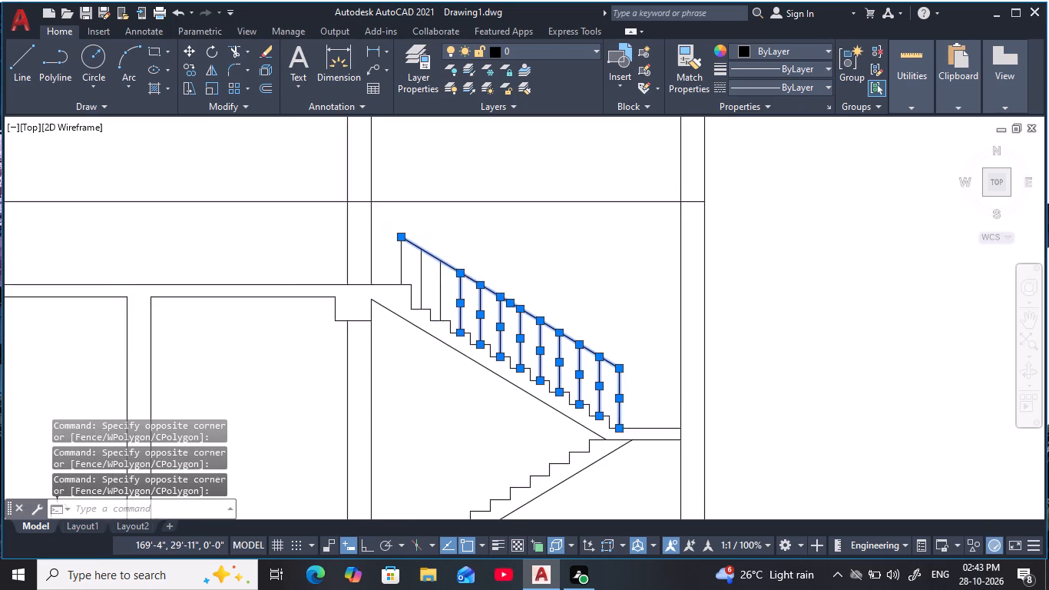
pyautogui.scroll(1, 455, 280)
pyautogui.click(445, 288)
pyautogui.click(390, 222)
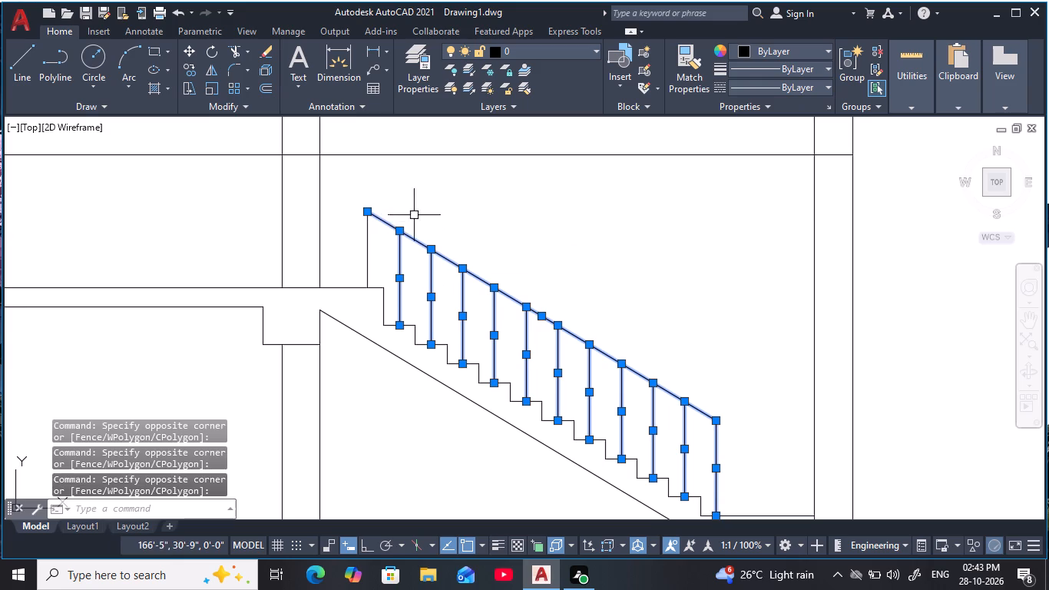
pyautogui.moveTo(425, 215); pyautogui.dragTo(442, 228, button='middle')
pyautogui.click(406, 268)
pyautogui.click(370, 247)
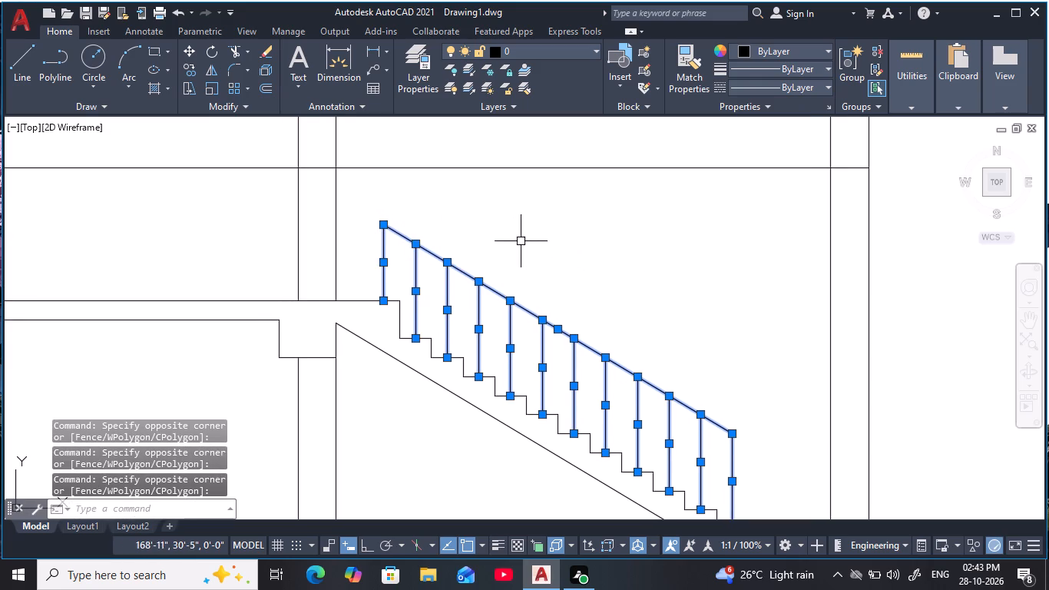
pyautogui.moveTo(575, 257); pyautogui.dragTo(477, 203, button='middle')
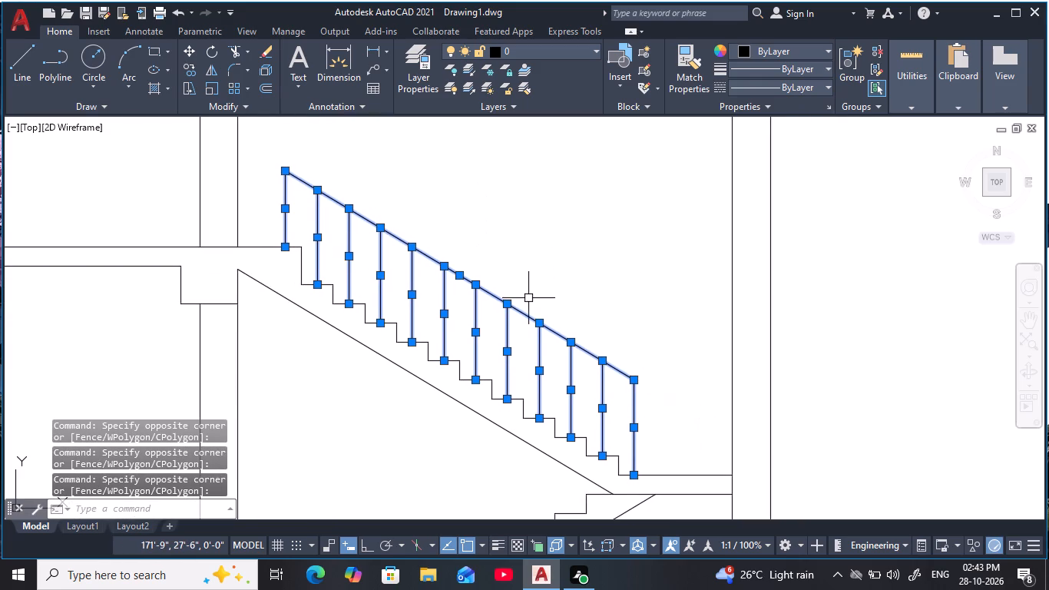
pyautogui.press('c')
pyautogui.press('o')
pyautogui.press('space')
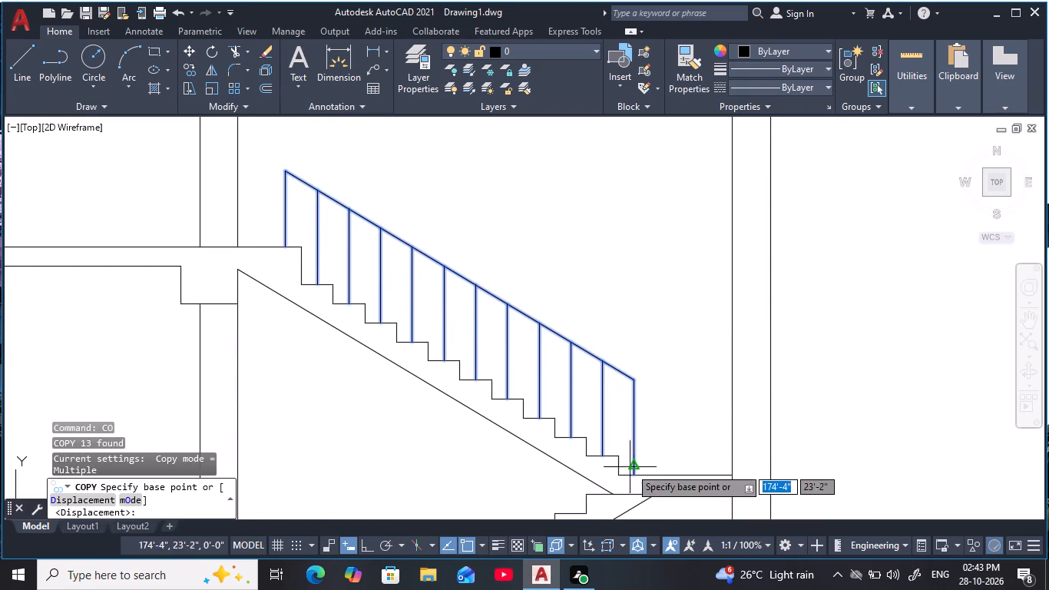
pyautogui.click(632, 472)
pyautogui.moveTo(779, 432); pyautogui.dragTo(517, 346, button='middle')
pyautogui.scroll(-1, 465, 333)
pyautogui.scroll(-1, 753, 406)
pyautogui.moveTo(753, 404); pyautogui.dragTo(697, 374, button='middle')
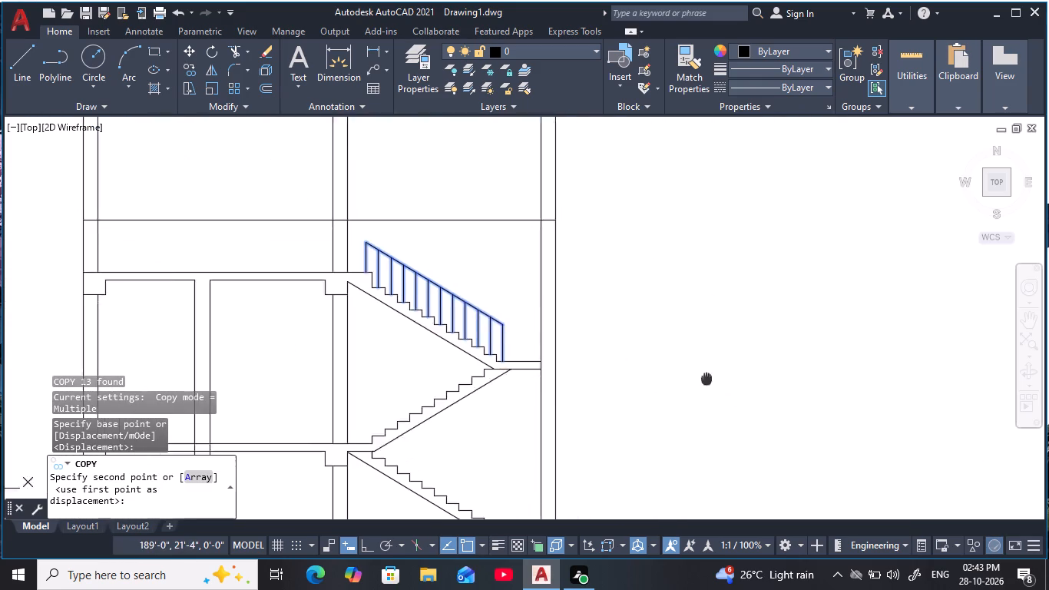
pyautogui.moveTo(697, 374); pyautogui.dragTo(663, 350, button='middle')
pyautogui.click(765, 414)
pyautogui.press('Escape')
pyautogui.press('Escape')
pyautogui.press('Escape')
pyautogui.press('Escape')
pyautogui.press('Escape')
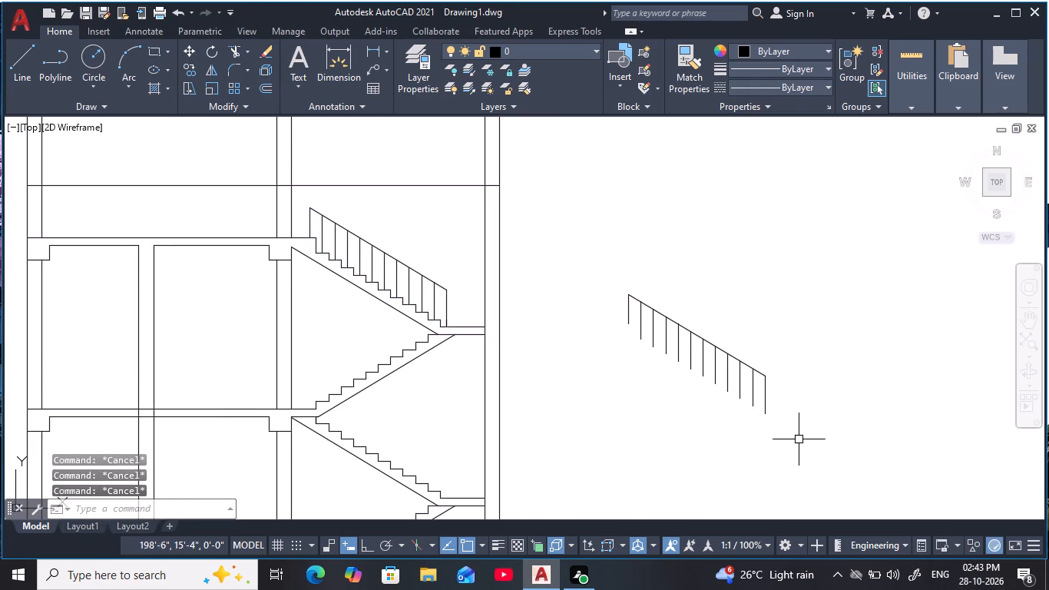
pyautogui.moveTo(770, 434); pyautogui.dragTo(750, 380, button='middle')
pyautogui.press('Escape')
pyautogui.press('Escape')
pyautogui.press('Escape')
pyautogui.press('Escape')
pyautogui.press('Escape')
pyautogui.press('Escape')
# Offset the bottom riser 5" onto the landing for each of the next three descending flights below the uppermost one.
pyautogui.moveTo(588, 431); pyautogui.dragTo(644, 376, button='middle')
pyautogui.scroll(1, 472, 339)
pyautogui.middleClick(472, 339)
pyautogui.press('Escape')
pyautogui.press('Escape')
pyautogui.press('Escape')
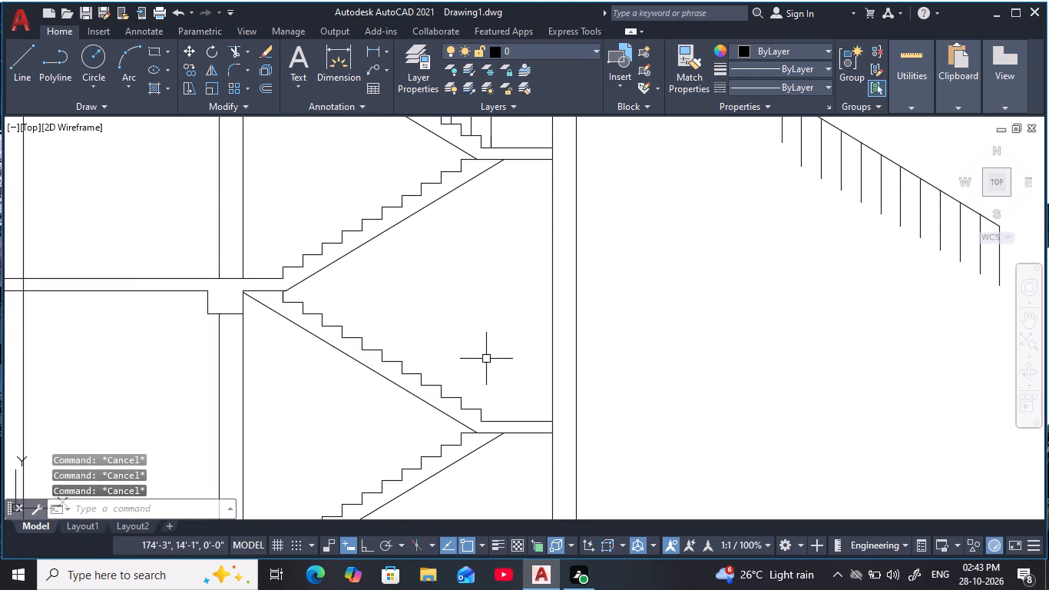
pyautogui.press('Escape')
pyautogui.press('Escape')
pyautogui.write('O')
pyautogui.press('space')
pyautogui.write('5')
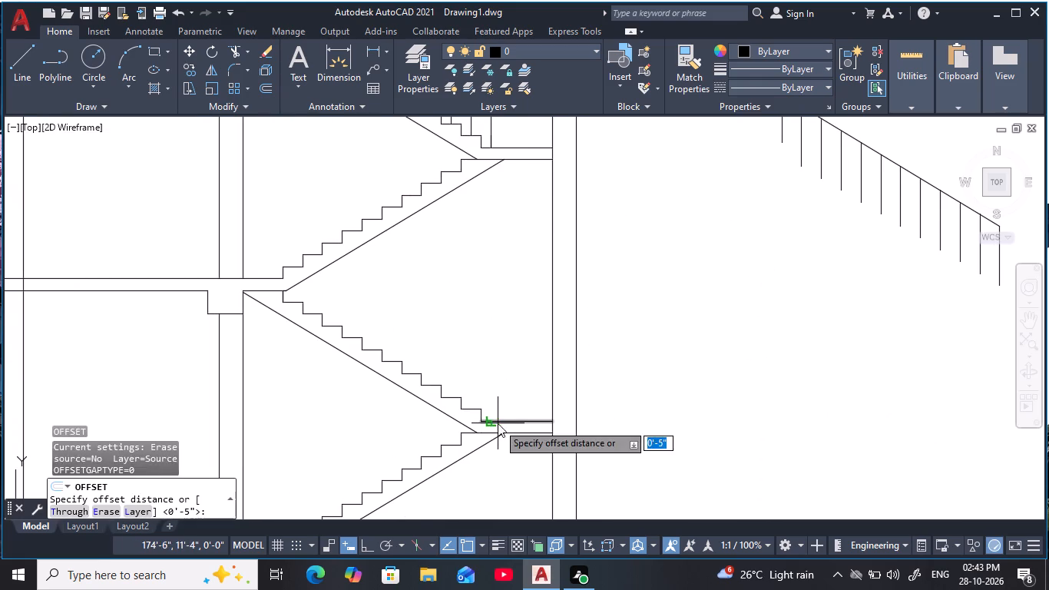
pyautogui.press('space')
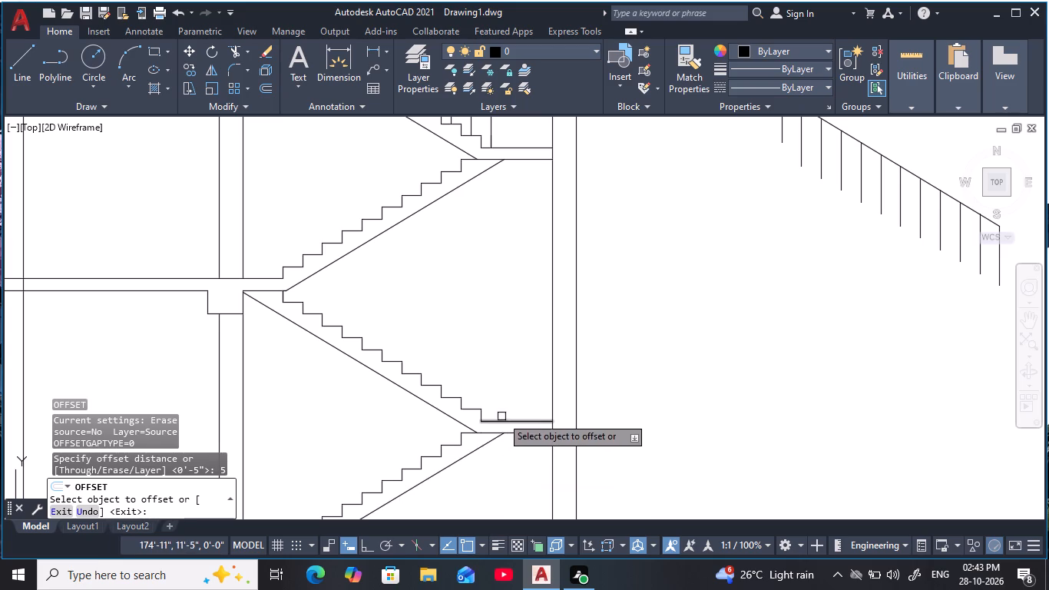
pyautogui.moveTo(505, 410); pyautogui.dragTo(492, 384, button='middle')
pyautogui.moveTo(489, 375); pyautogui.dragTo(511, 429, button='middle')
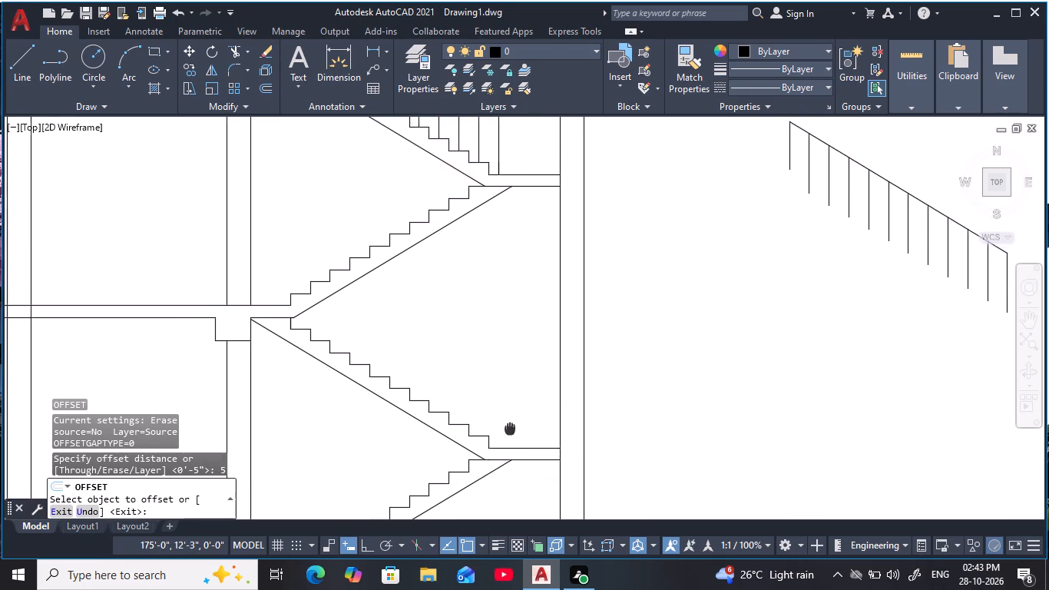
pyautogui.moveTo(511, 429); pyautogui.dragTo(533, 436, button='middle')
pyautogui.scroll(1, 515, 431)
pyautogui.scroll(-2, 533, 436)
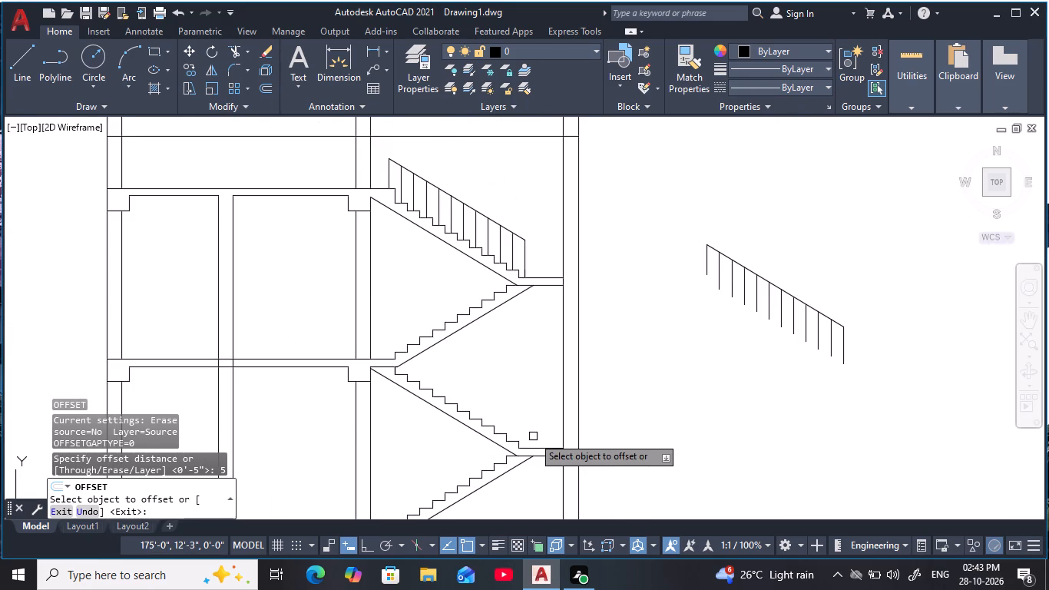
pyautogui.scroll(1, 533, 436)
pyautogui.moveTo(533, 436); pyautogui.dragTo(507, 415, button='middle')
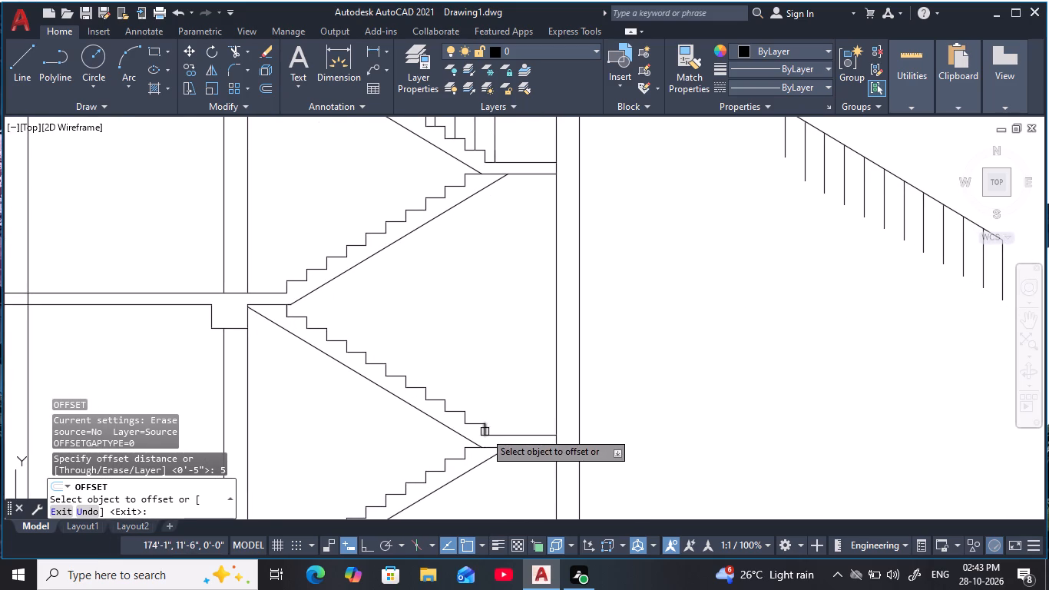
pyautogui.click(485, 432)
pyautogui.click(536, 425)
pyautogui.moveTo(525, 427); pyautogui.dragTo(538, 277, button='middle')
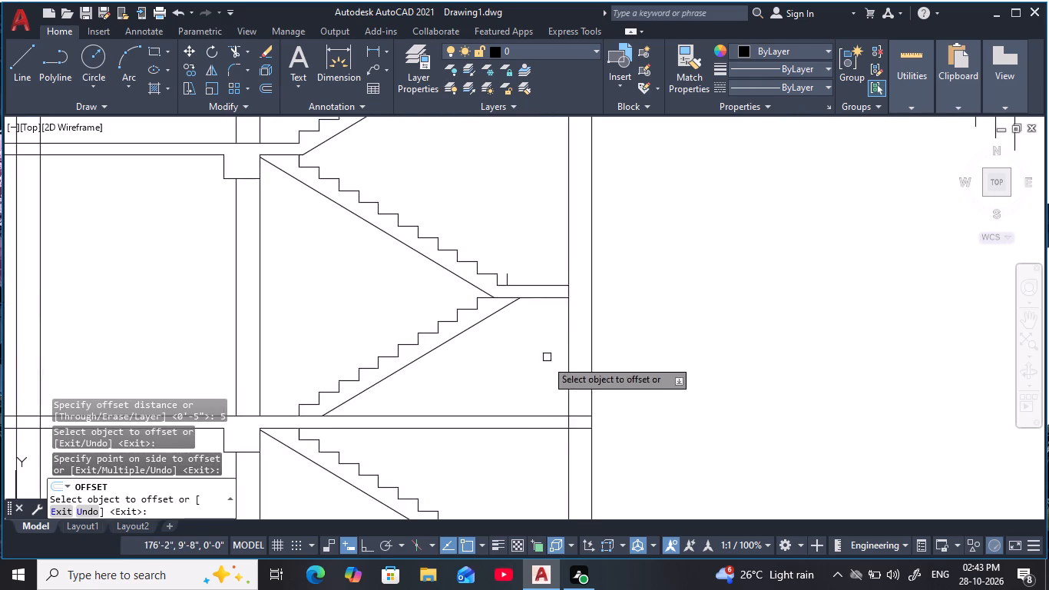
pyautogui.moveTo(532, 392); pyautogui.dragTo(519, 249, button='middle')
pyautogui.click(483, 413)
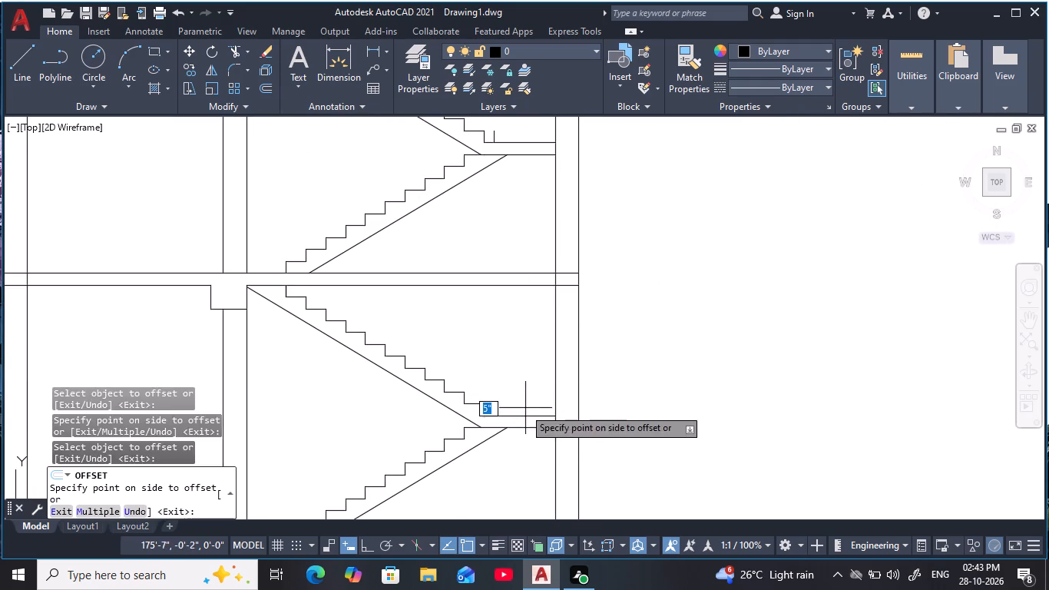
pyautogui.click(527, 408)
pyautogui.moveTo(531, 403); pyautogui.dragTo(501, 228, button='middle')
pyautogui.moveTo(458, 425); pyautogui.dragTo(418, 317, button='middle')
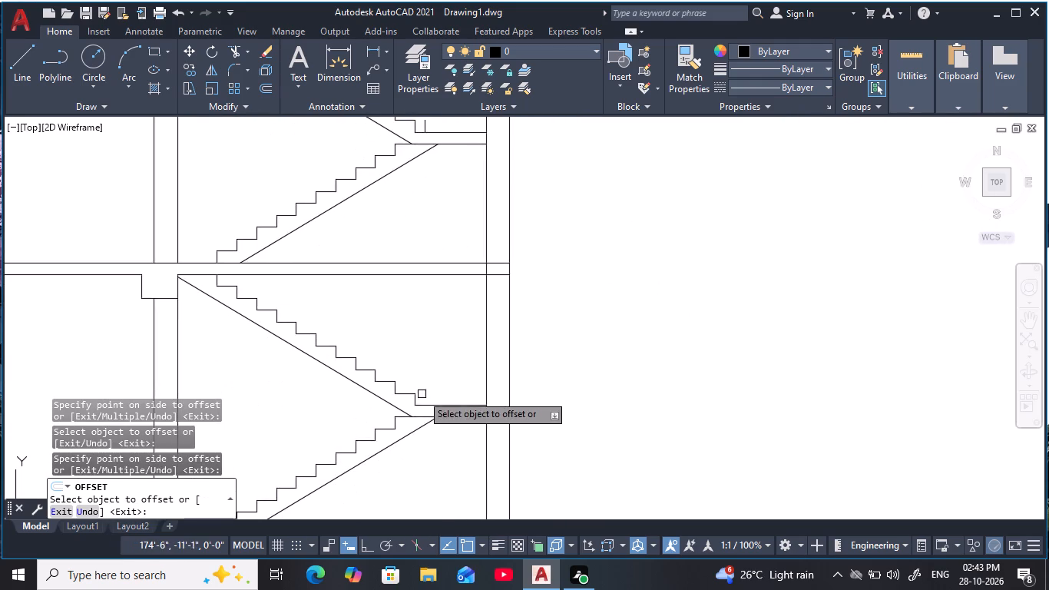
pyautogui.click(416, 401)
pyautogui.click(469, 395)
pyautogui.scroll(-2, 438, 343)
pyautogui.moveTo(438, 343); pyautogui.dragTo(432, 449, button='middle')
pyautogui.moveTo(497, 297); pyautogui.dragTo(504, 385, button='middle')
pyautogui.press('Escape')
pyautogui.press('Escape')
pyautogui.press('Escape')
# Copy the spare railing set by its landing baluster's foot to the offset lines' bases on those three landings.
pyautogui.click(515, 197)
pyautogui.click(715, 357)
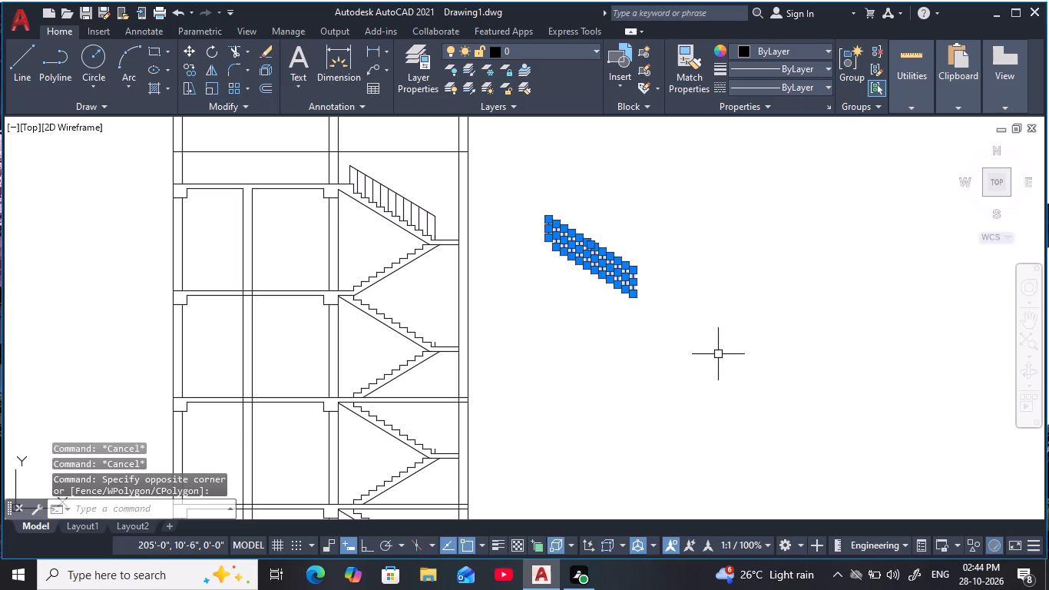
pyautogui.write('CO')
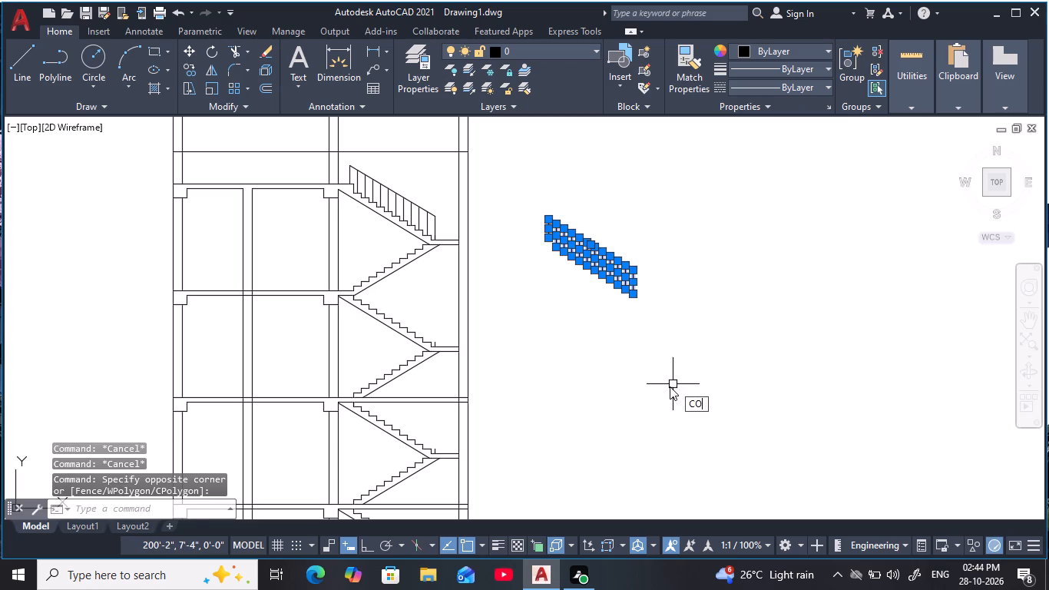
pyautogui.press('space')
pyautogui.click(636, 293)
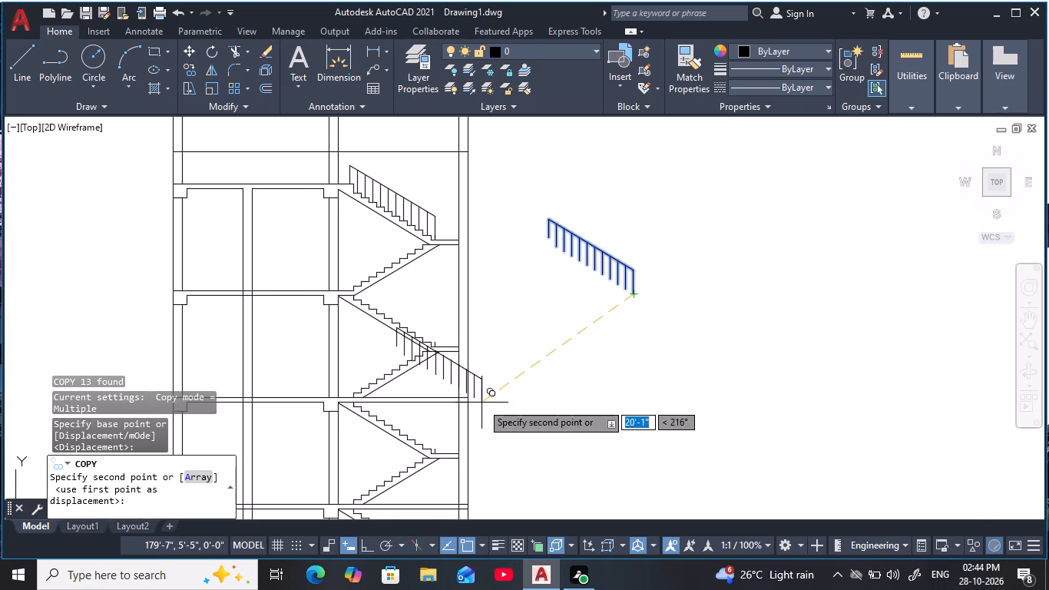
pyautogui.moveTo(484, 400); pyautogui.dragTo(524, 340, button='middle')
pyautogui.moveTo(486, 286); pyautogui.dragTo(488, 347, button='middle')
pyautogui.scroll(4, 486, 337)
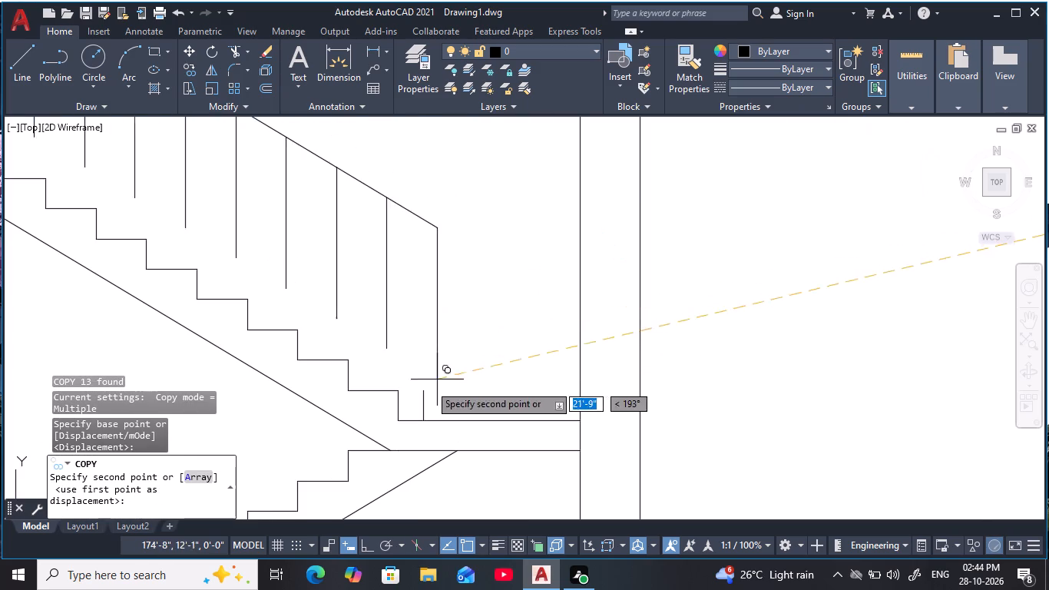
pyautogui.click(425, 418)
pyautogui.scroll(-2, 461, 336)
pyautogui.moveTo(462, 336); pyautogui.dragTo(504, 373, button='middle')
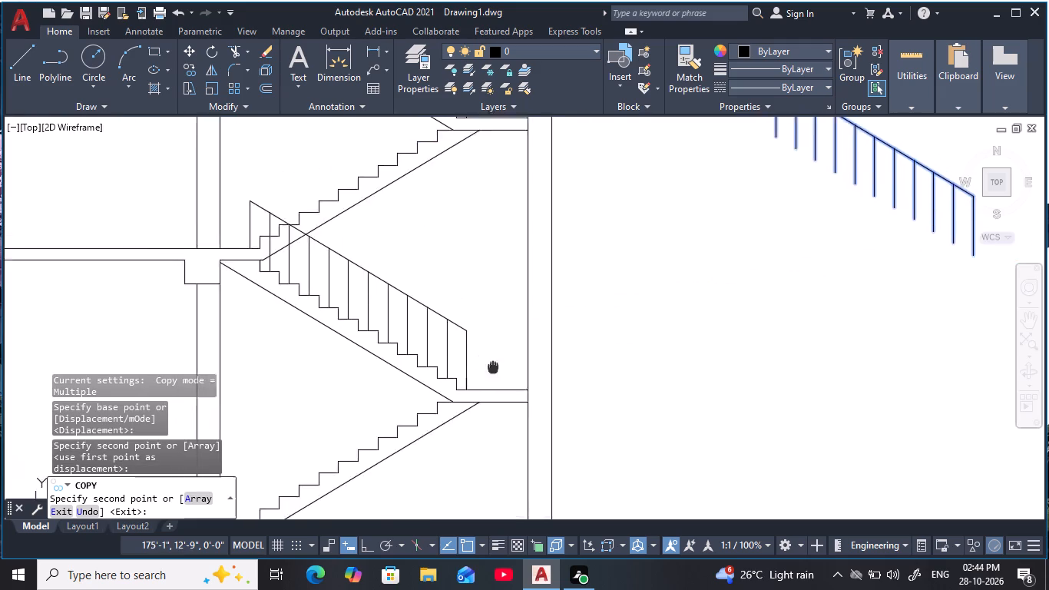
pyautogui.moveTo(504, 373); pyautogui.dragTo(562, 394, button='middle')
pyautogui.scroll(-1, 611, 403)
pyautogui.moveTo(612, 403); pyautogui.dragTo(553, 213, button='middle')
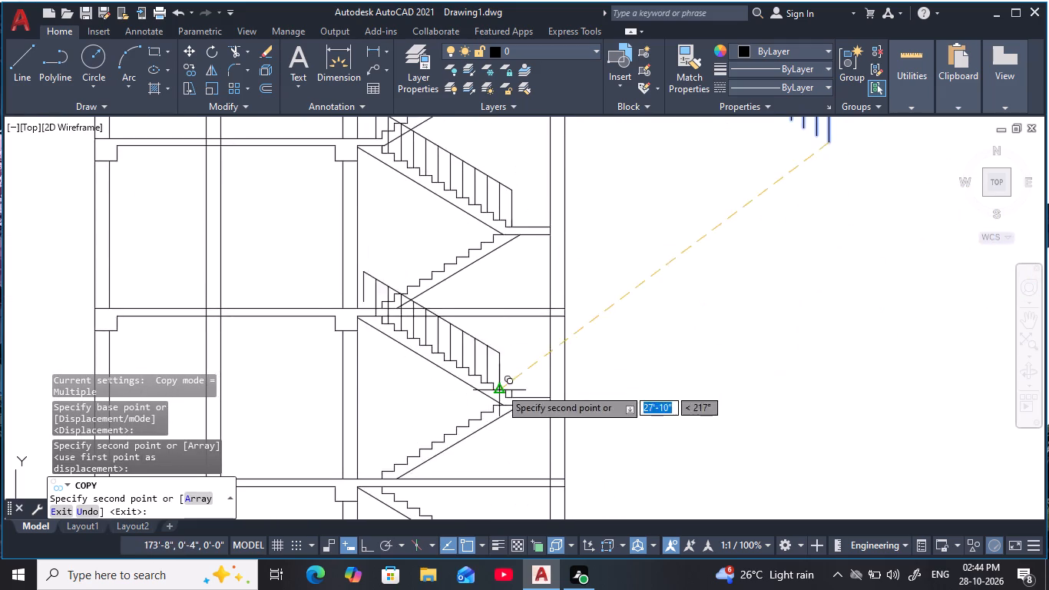
pyautogui.moveTo(501, 384); pyautogui.dragTo(490, 304, button='middle')
pyautogui.scroll(2, 516, 333)
pyautogui.click(470, 293)
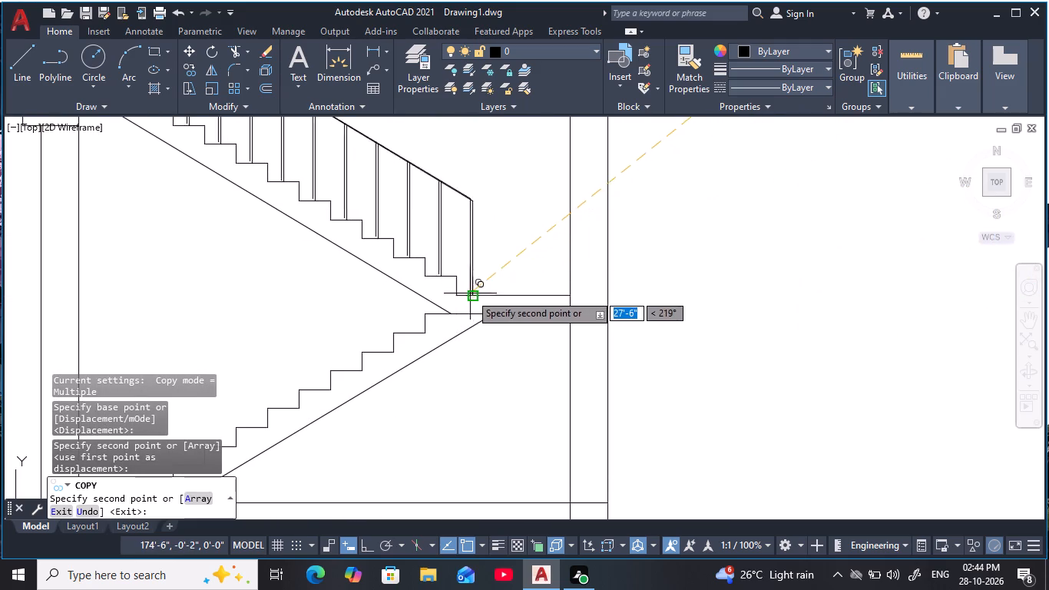
pyautogui.scroll(-1, 518, 387)
pyautogui.moveTo(518, 398); pyautogui.dragTo(547, 214, button='middle')
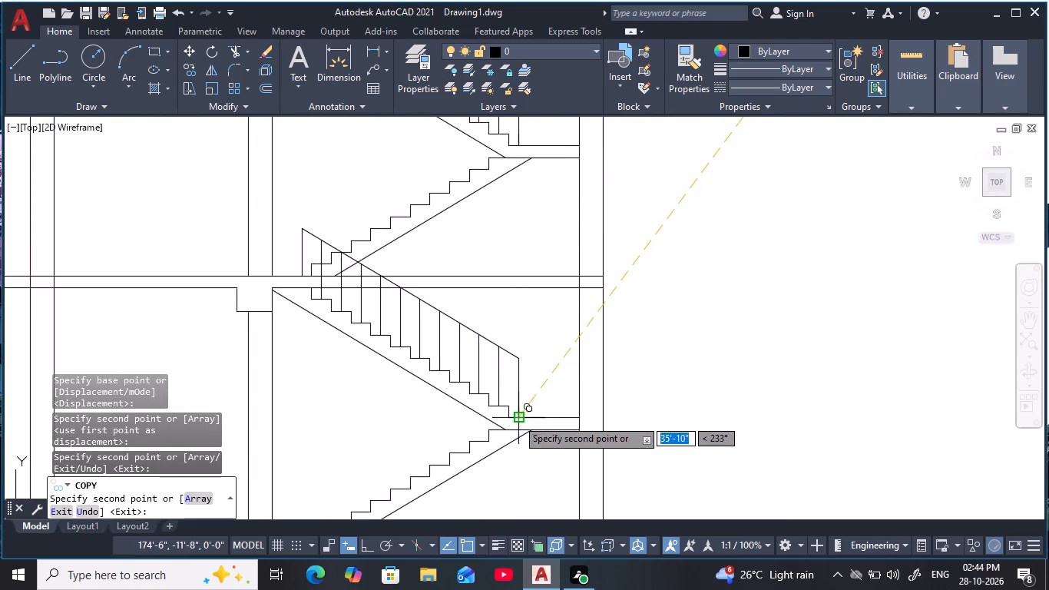
pyautogui.click(517, 419)
pyautogui.moveTo(531, 386); pyautogui.dragTo(478, 196, button='middle')
pyautogui.moveTo(431, 430); pyautogui.dragTo(454, 287, button='middle')
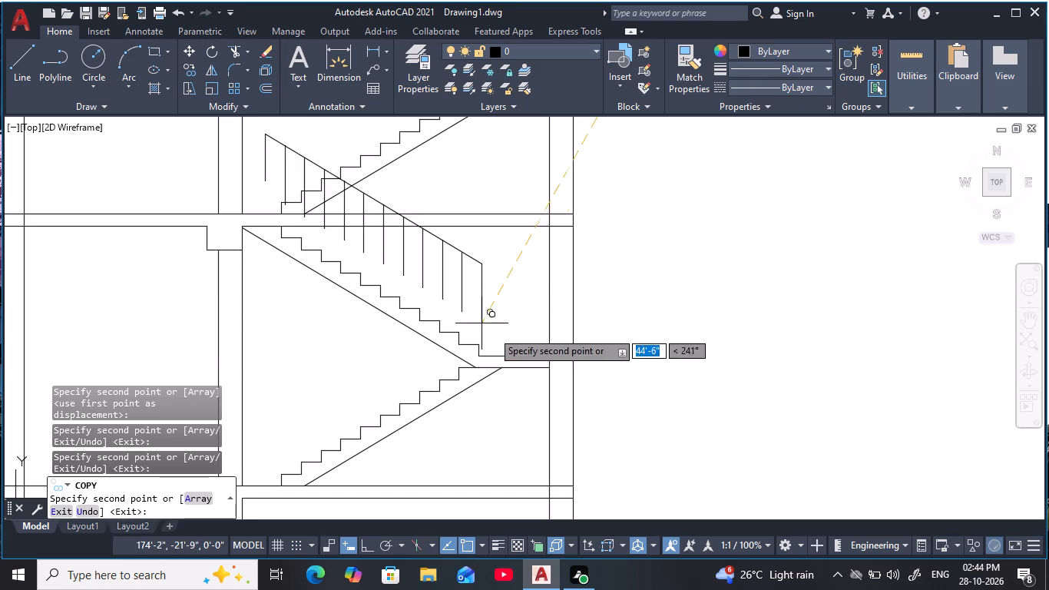
pyautogui.press('Escape')
pyautogui.press('Escape')
pyautogui.press('Escape')
pyautogui.press('Escape')
pyautogui.press('Escape')
# Offset the bottom riser of the next lower descending flight 5" onto its landing.
pyautogui.write('O 5')
pyautogui.press('space')
pyautogui.click(479, 351)
pyautogui.click(524, 345)
pyautogui.press('Escape')
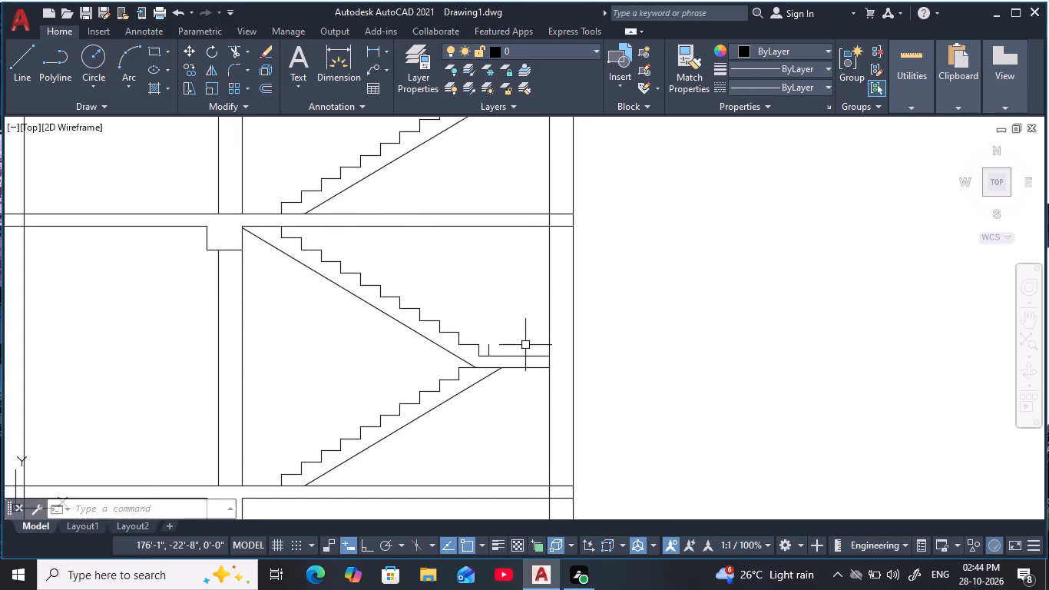
pyautogui.press('Escape')
# Copy the spare railing set by its landing baluster's foot to the new offset line's base on that lower landing.
pyautogui.moveTo(522, 320); pyautogui.dragTo(508, 394, button='middle')
pyautogui.scroll(-2, 517, 352)
pyautogui.press('Escape')
pyautogui.scroll(-1, 596, 283)
pyautogui.moveTo(597, 283); pyautogui.dragTo(583, 406, button='middle')
pyautogui.press('Escape')
pyautogui.press('Escape')
pyautogui.click(556, 185)
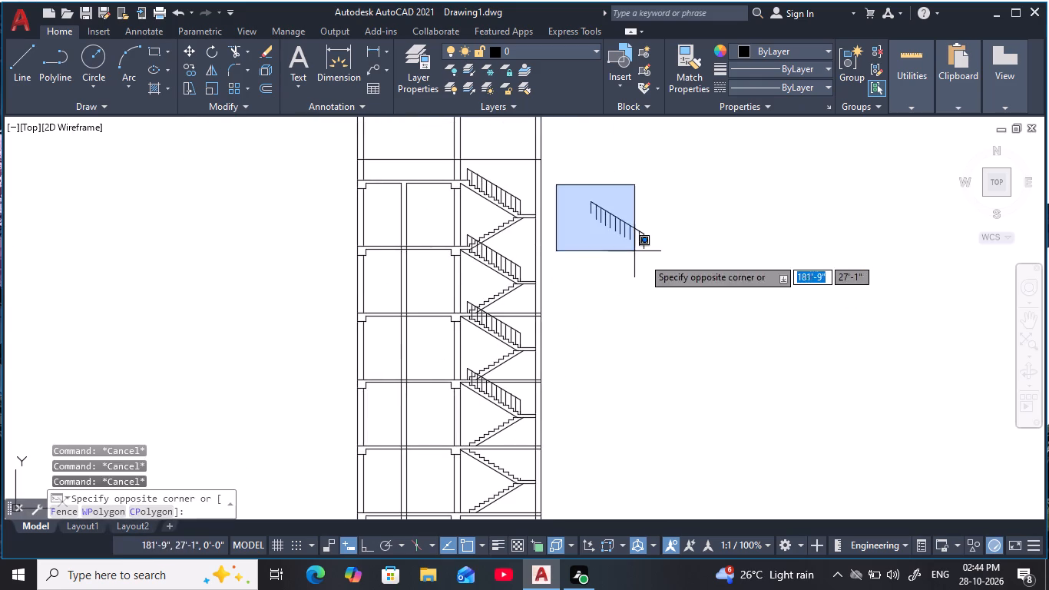
pyautogui.click(693, 285)
pyautogui.press('c')
pyautogui.press('o')
pyautogui.press('space')
pyautogui.scroll(3, 644, 247)
pyautogui.click(644, 247)
pyautogui.moveTo(565, 400); pyautogui.dragTo(623, 237, button='middle')
pyautogui.scroll(-1, 634, 221)
pyautogui.moveTo(527, 389); pyautogui.dragTo(667, 186, button='middle')
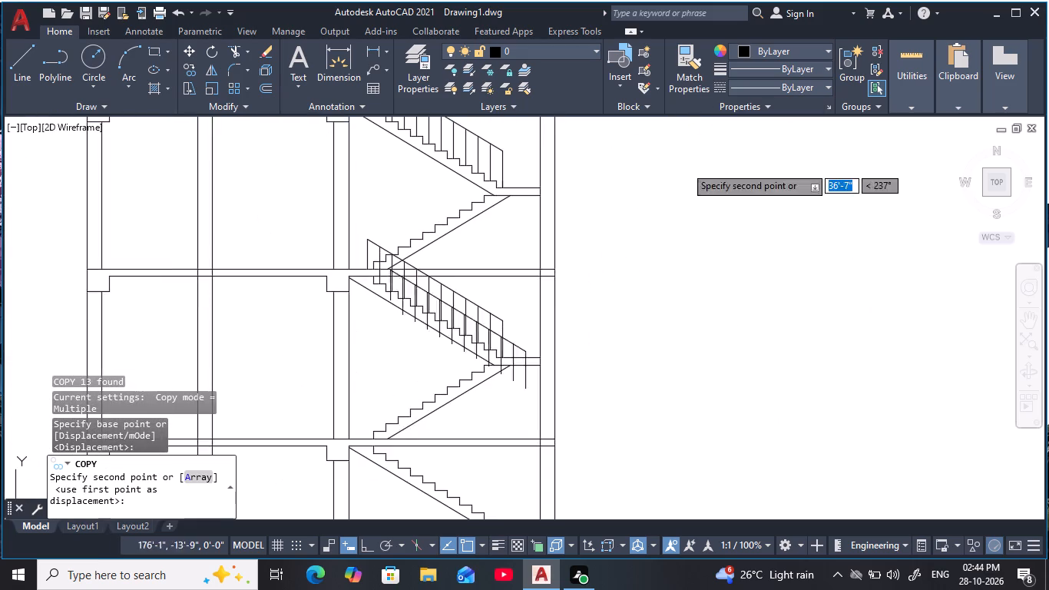
pyautogui.moveTo(563, 422); pyautogui.dragTo(604, 174, button='middle')
pyautogui.scroll(2, 552, 275)
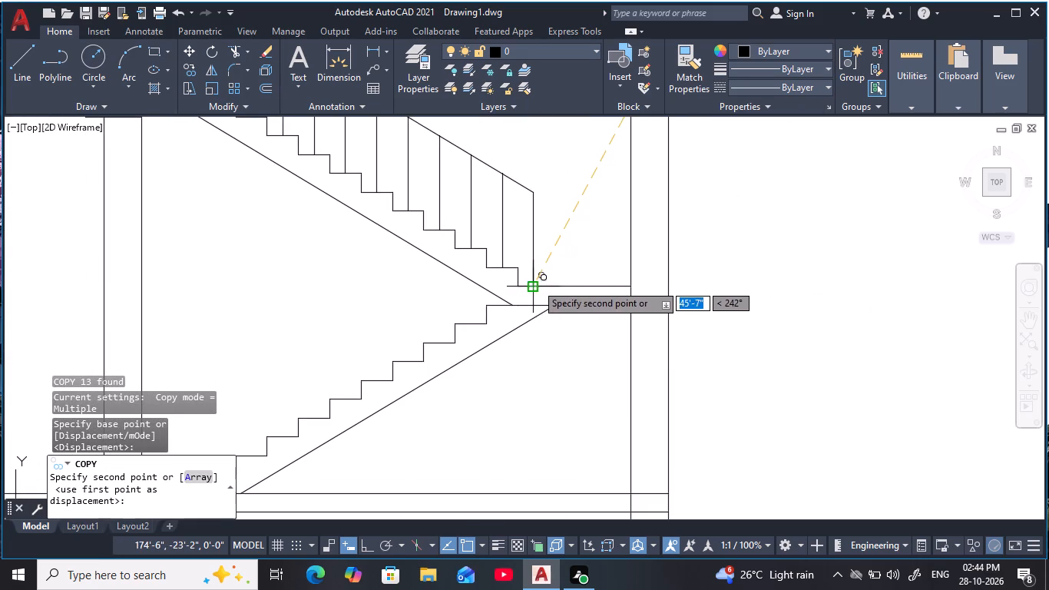
pyautogui.click(536, 283)
pyautogui.press('Escape')
pyautogui.scroll(-1, 574, 230)
pyautogui.moveTo(574, 230); pyautogui.dragTo(600, 366, button='middle')
pyautogui.press('Escape')
pyautogui.press('Escape')
# Inspect the copied railings on the lower storeys and where they meet the floor slabs and ascending flights.
pyautogui.moveTo(584, 299); pyautogui.dragTo(592, 328, button='middle')
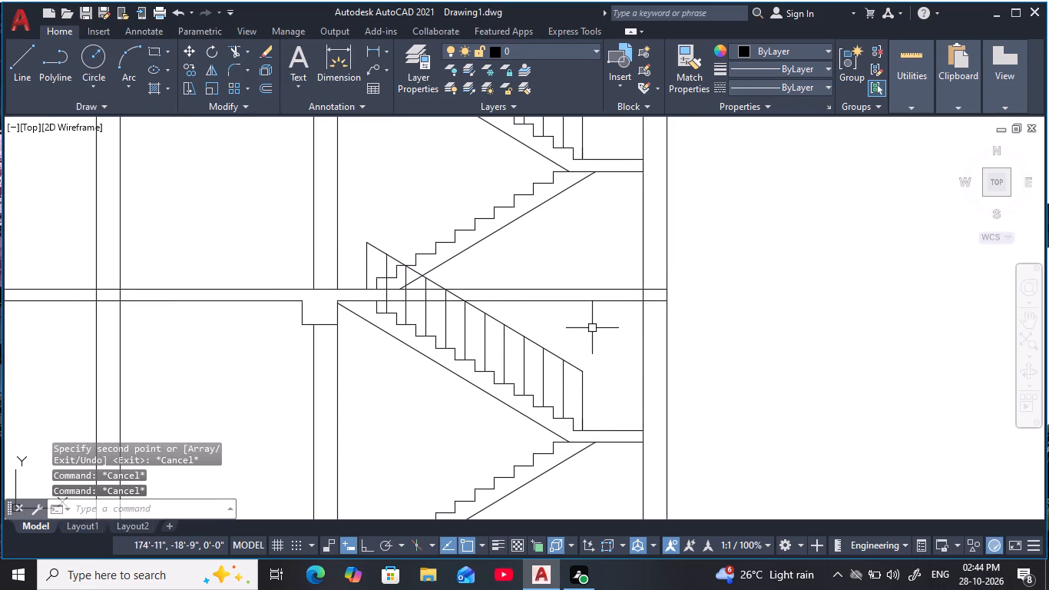
pyautogui.scroll(-2, 567, 311)
pyautogui.moveTo(571, 277); pyautogui.dragTo(570, 386, button='middle')
pyautogui.moveTo(564, 297); pyautogui.dragTo(564, 308, button='middle')
pyautogui.scroll(2, 503, 389)
pyautogui.moveTo(503, 380); pyautogui.dragTo(474, 290, button='middle')
pyautogui.scroll(-1, 509, 323)
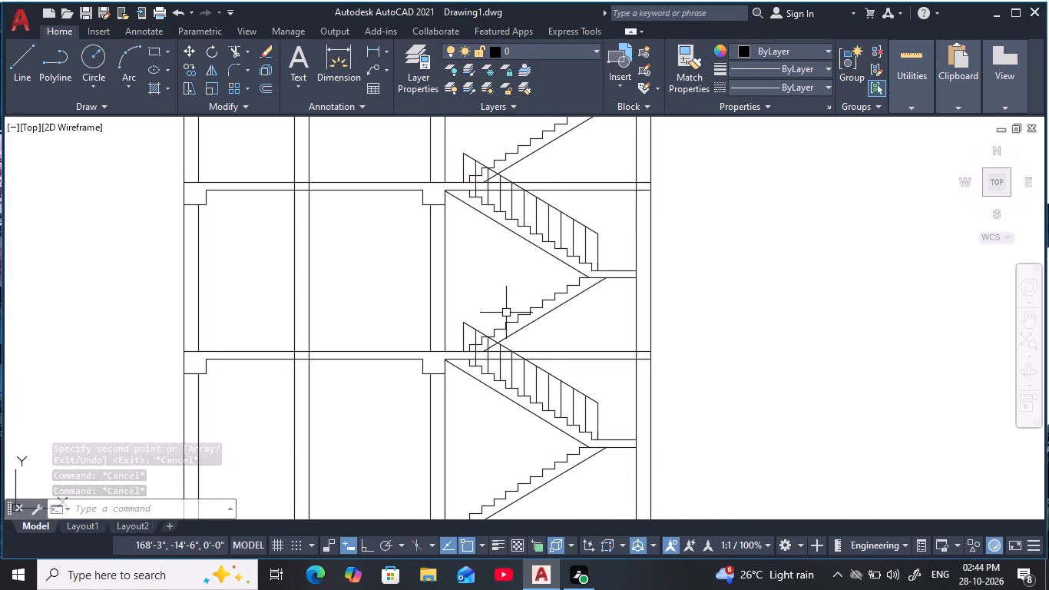
pyautogui.scroll(2, 506, 313)
pyautogui.press('Escape')
pyautogui.press('Escape')
pyautogui.moveTo(471, 320); pyautogui.dragTo(462, 346, button='middle')
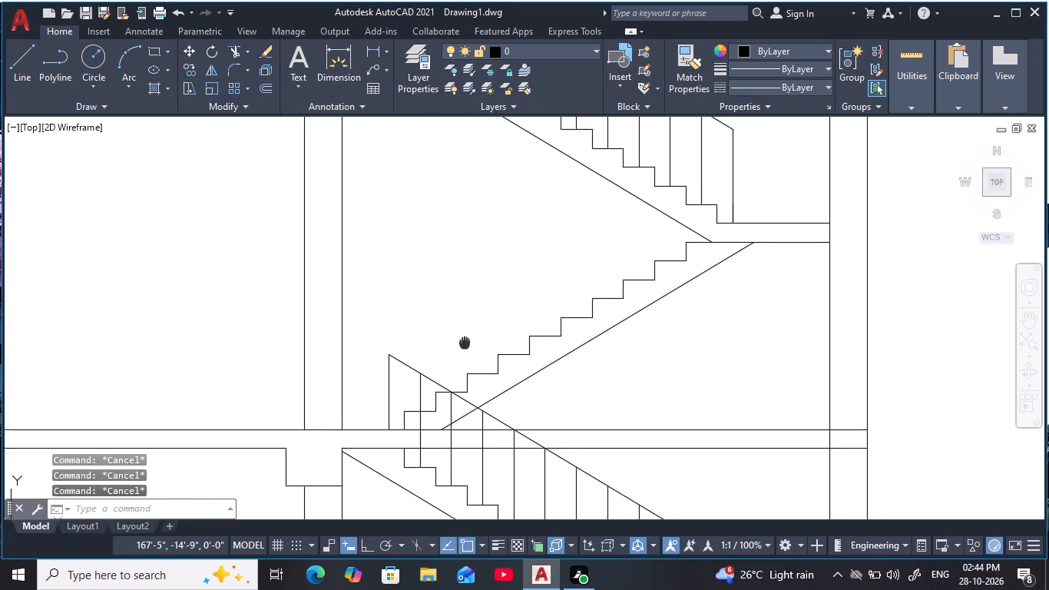
# Mirror the spare railing set about a vertical line through the foot of its lowest baluster, erasing the source objects.
pyautogui.moveTo(462, 346); pyautogui.dragTo(454, 377, button='middle')
pyautogui.scroll(-1, 454, 380)
pyautogui.press('Escape')
pyautogui.press('Escape')
pyautogui.scroll(-3, 472, 329)
pyautogui.moveTo(471, 329); pyautogui.dragTo(345, 346, button='middle')
pyautogui.press('Escape')
pyautogui.press('Escape')
pyautogui.moveTo(654, 255); pyautogui.dragTo(618, 386, button='middle')
pyautogui.press('Escape')
pyautogui.click(623, 314)
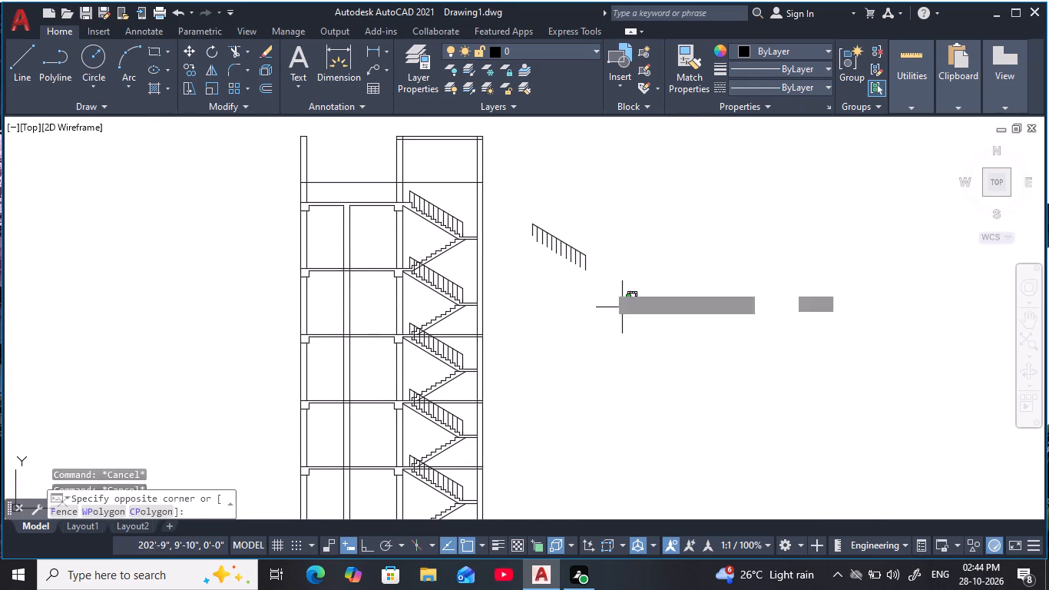
pyautogui.click(505, 171)
pyautogui.write('MI')
pyautogui.press('space')
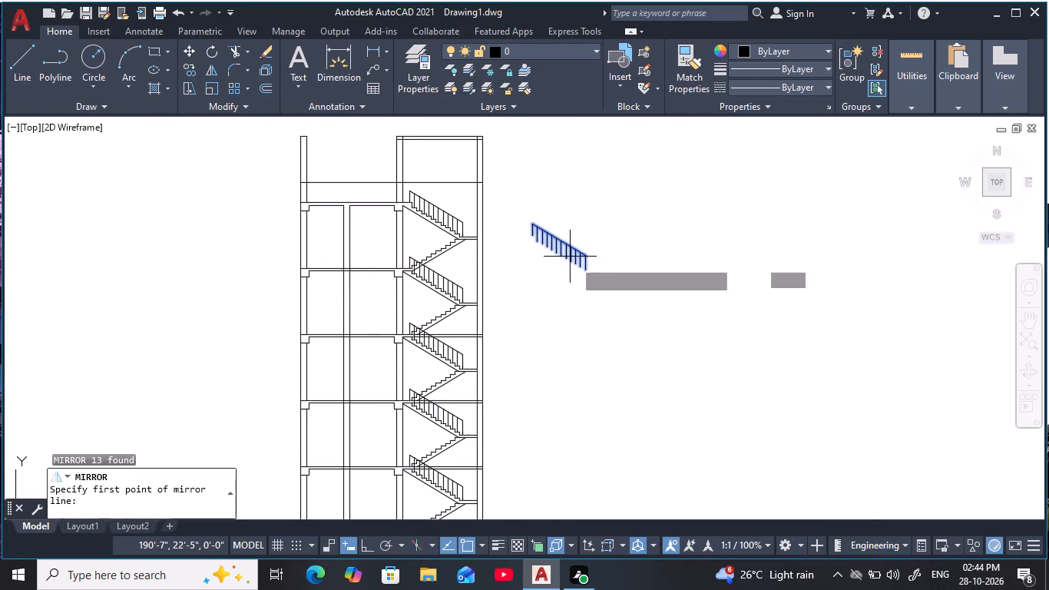
pyautogui.click(585, 270)
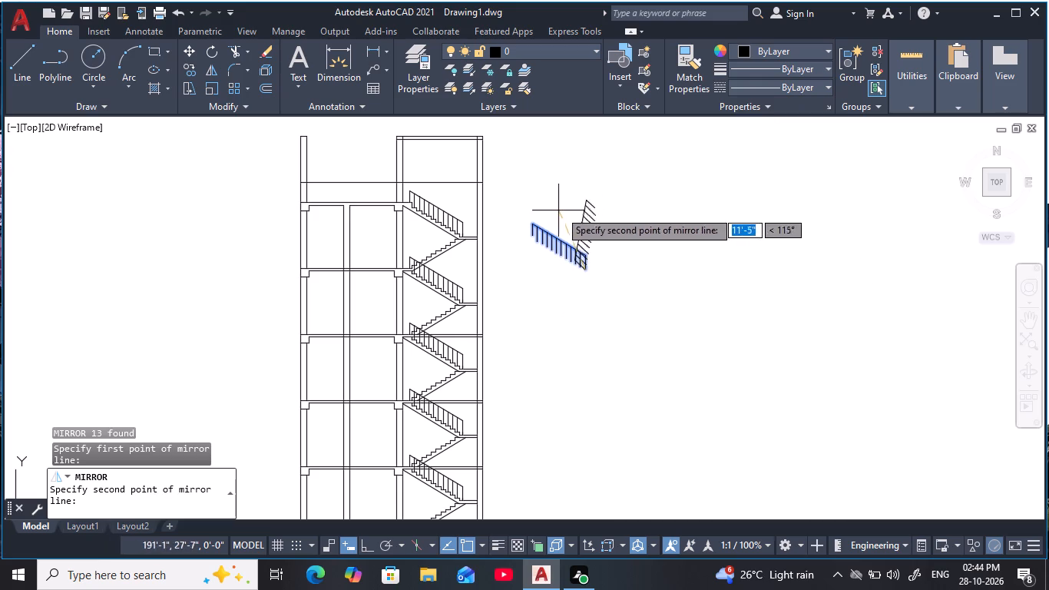
pyautogui.press('F8')
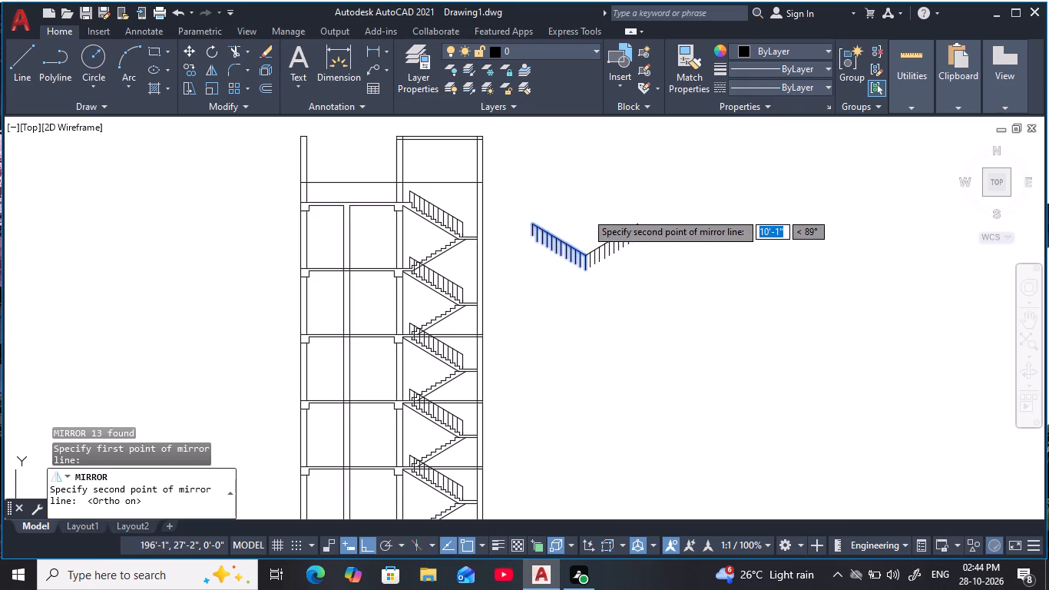
pyautogui.click(593, 207)
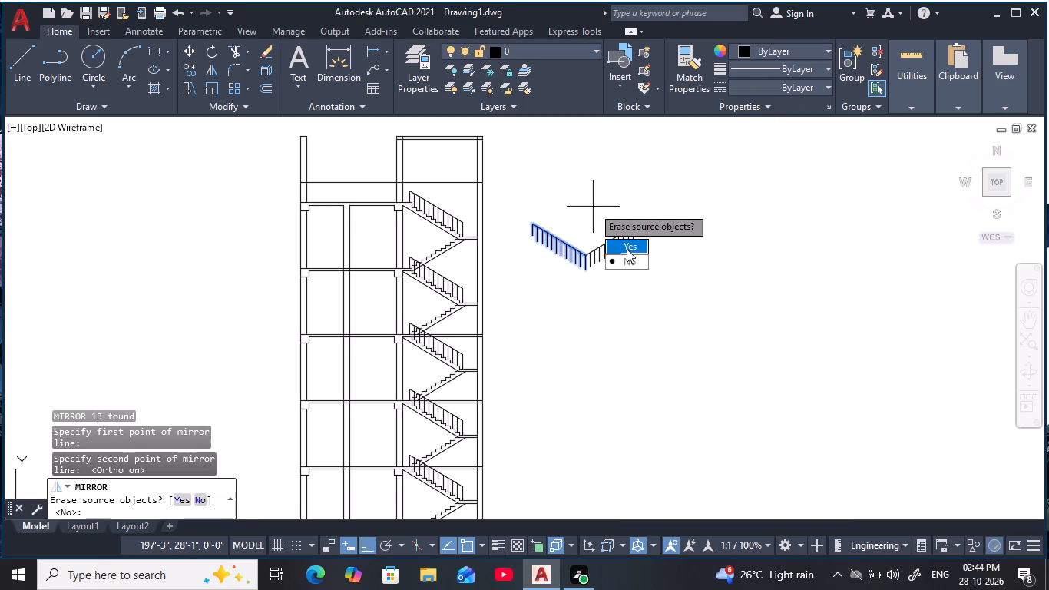
pyautogui.moveTo(627, 248); pyautogui.dragTo(593, 207)
pyautogui.press('Escape')
pyautogui.press('Escape')
pyautogui.press('Escape')
pyautogui.press('Escape')
# Copy the mirrored railing set by its lowest baluster's foot to the floor-level baluster base beside the topmost ascending flight.
pyautogui.scroll(1, 582, 245)
pyautogui.middleClick(582, 245)
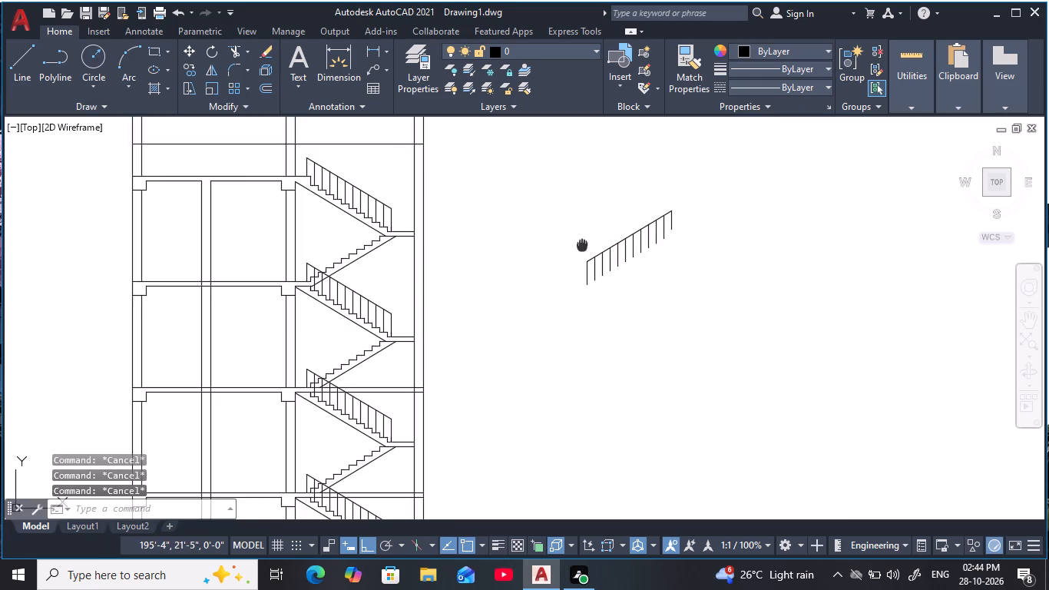
pyautogui.press('Escape')
pyautogui.scroll(1, 571, 244)
pyautogui.click(761, 360)
pyautogui.click(542, 171)
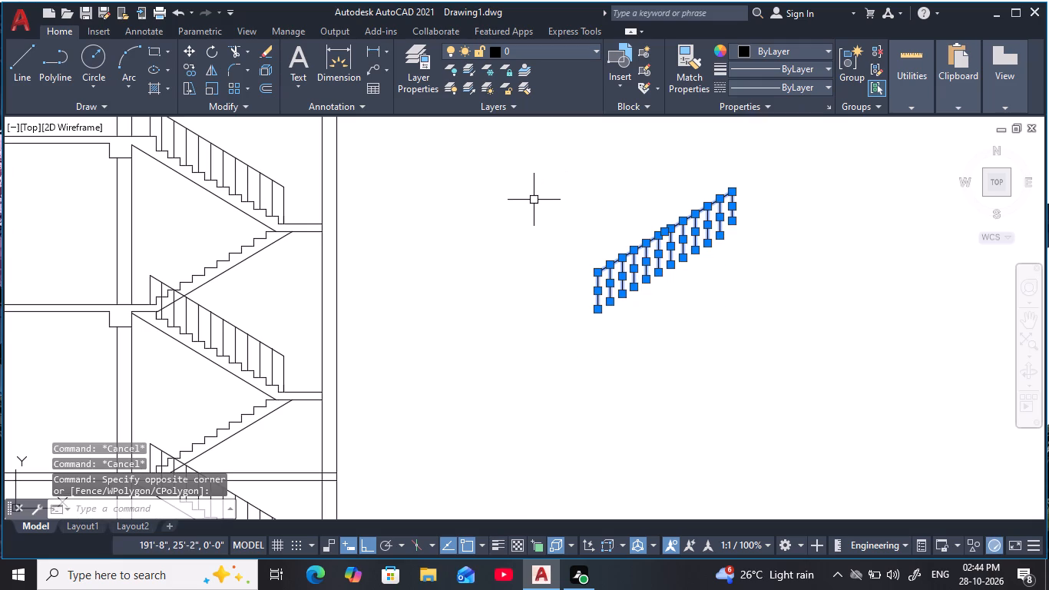
pyautogui.press('c')
pyautogui.write('O')
pyautogui.press('space')
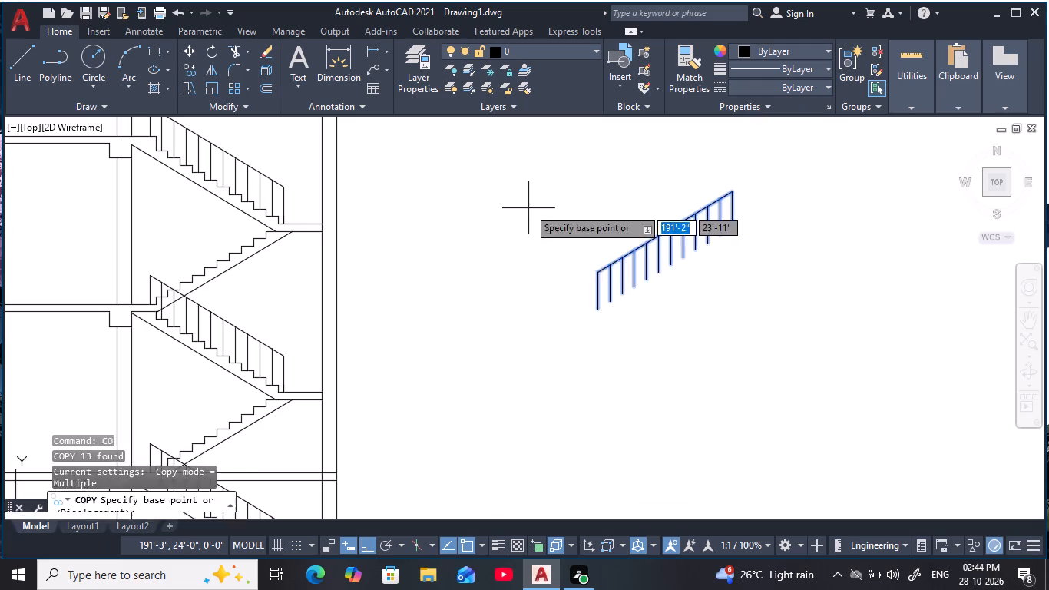
pyautogui.click(594, 311)
pyautogui.moveTo(469, 312); pyautogui.dragTo(370, 423, button='middle')
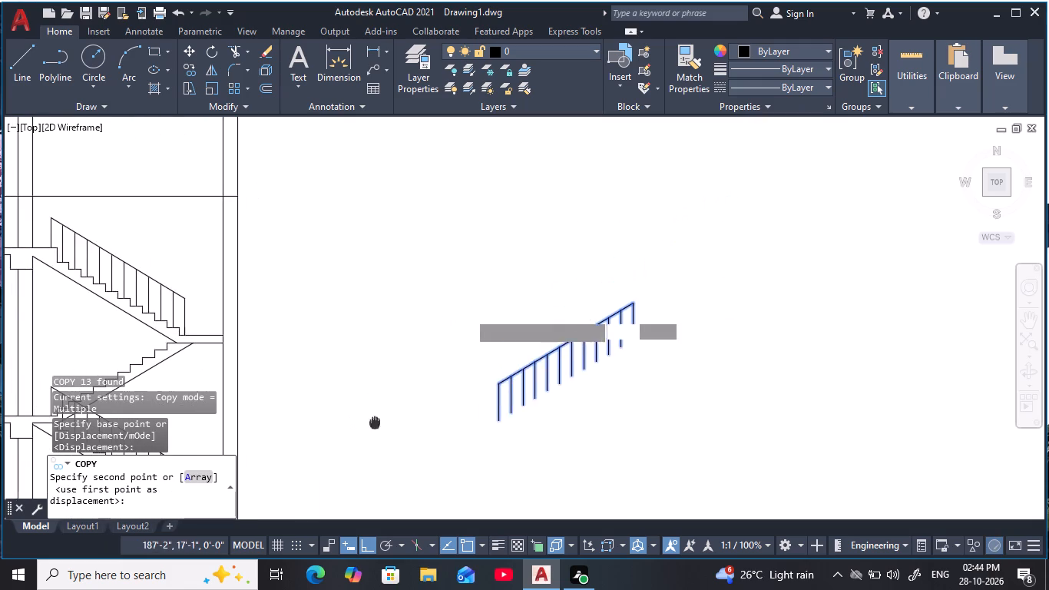
pyautogui.moveTo(342, 293); pyautogui.dragTo(528, 362, button='middle')
pyautogui.press('F8')
pyautogui.moveTo(378, 399); pyautogui.dragTo(386, 391, button='middle')
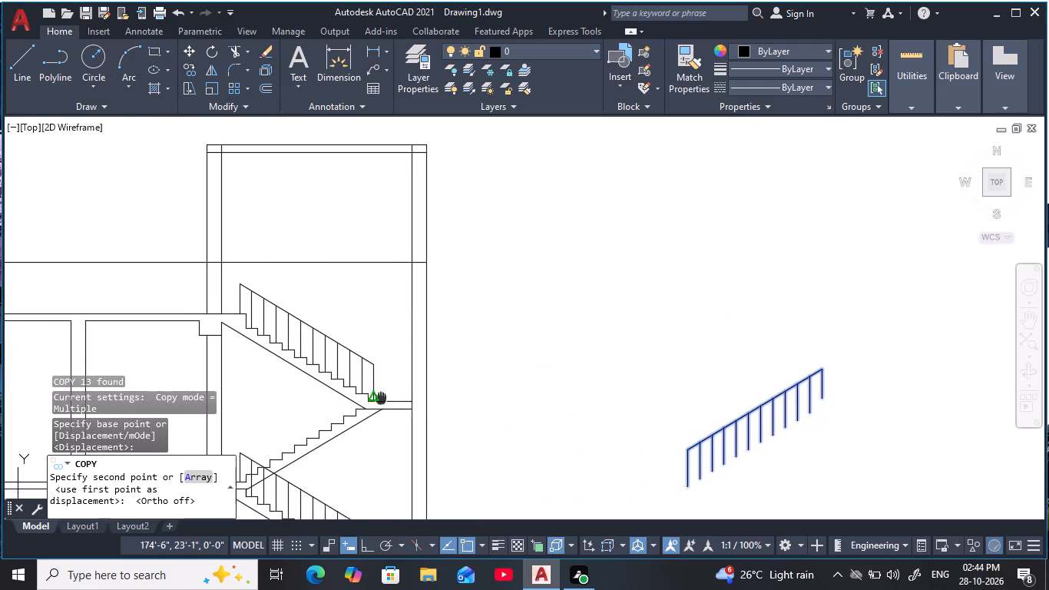
pyautogui.moveTo(386, 391); pyautogui.dragTo(572, 293, button='middle')
pyautogui.scroll(3, 484, 346)
pyautogui.moveTo(445, 381); pyautogui.dragTo(571, 315, button='middle')
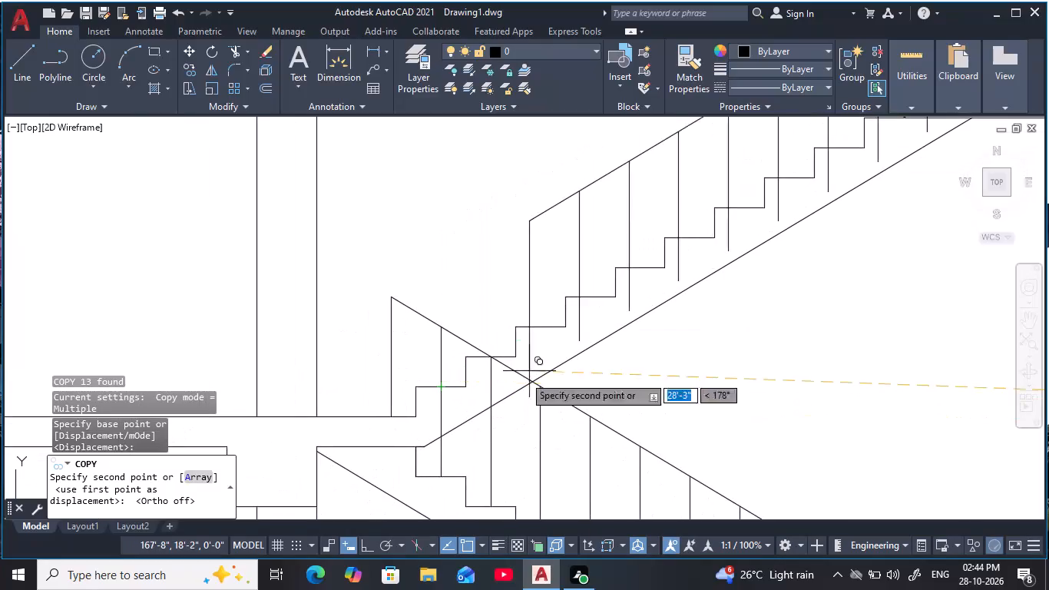
pyautogui.middleClick(392, 423)
pyautogui.scroll(-1, 392, 423)
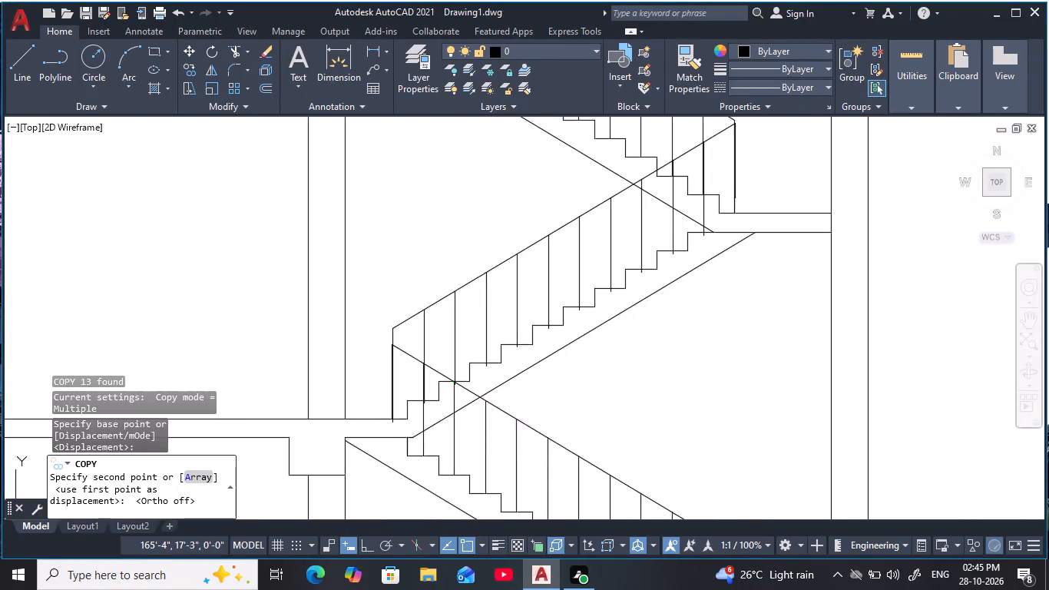
pyautogui.scroll(-2, 392, 423)
pyautogui.scroll(1, 392, 423)
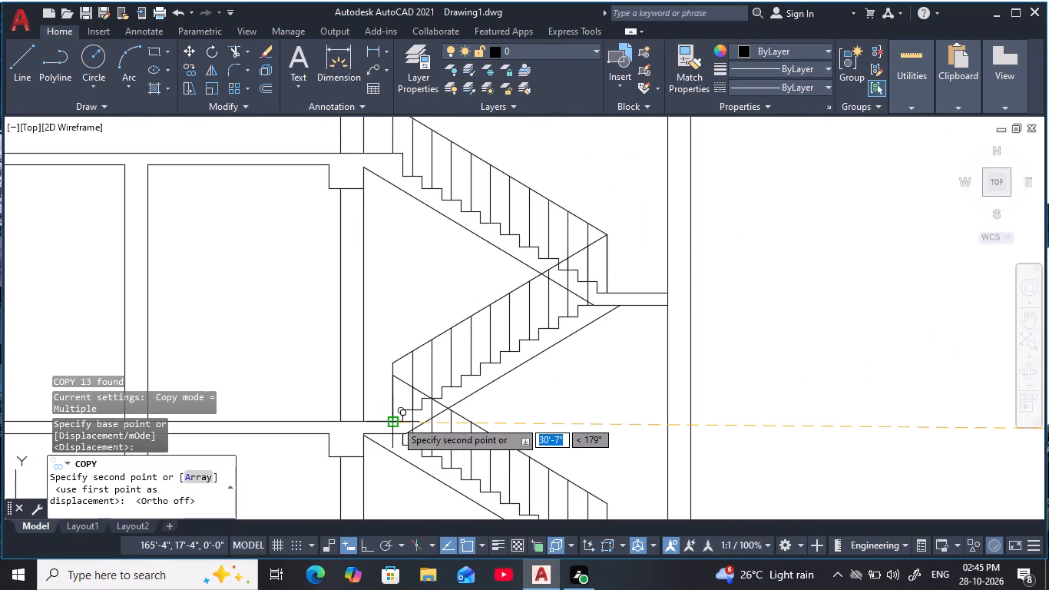
pyautogui.click(395, 420)
# Place further copies of the mirrored railing at the matching baluster bases of the next three lower ascending flights.
pyautogui.moveTo(513, 425); pyautogui.dragTo(567, 214, button='middle')
pyautogui.moveTo(478, 422); pyautogui.dragTo(508, 300, button='middle')
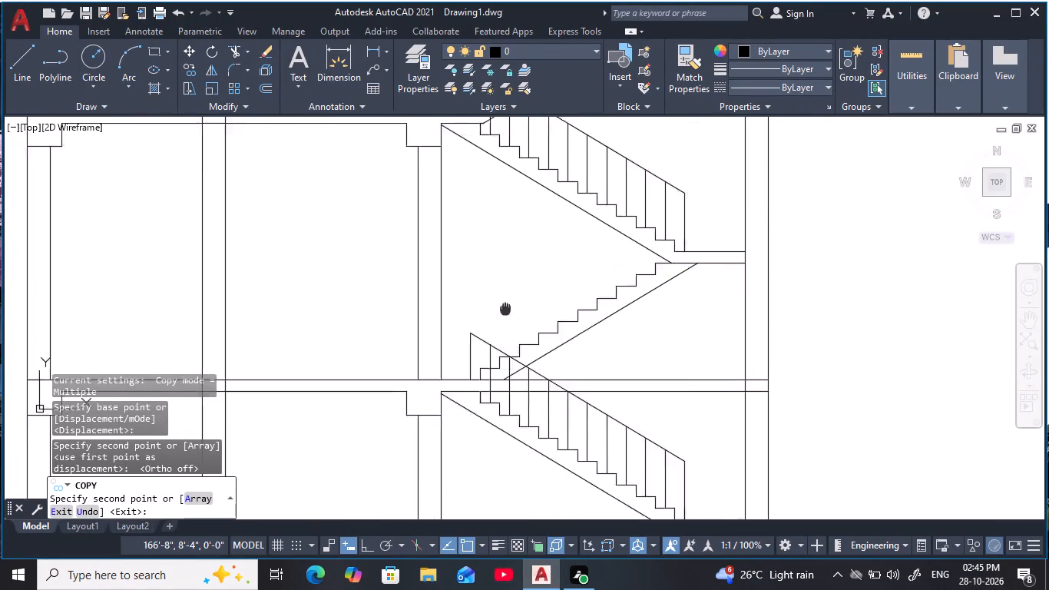
pyautogui.moveTo(508, 300); pyautogui.dragTo(508, 297, button='middle')
pyautogui.click(474, 356)
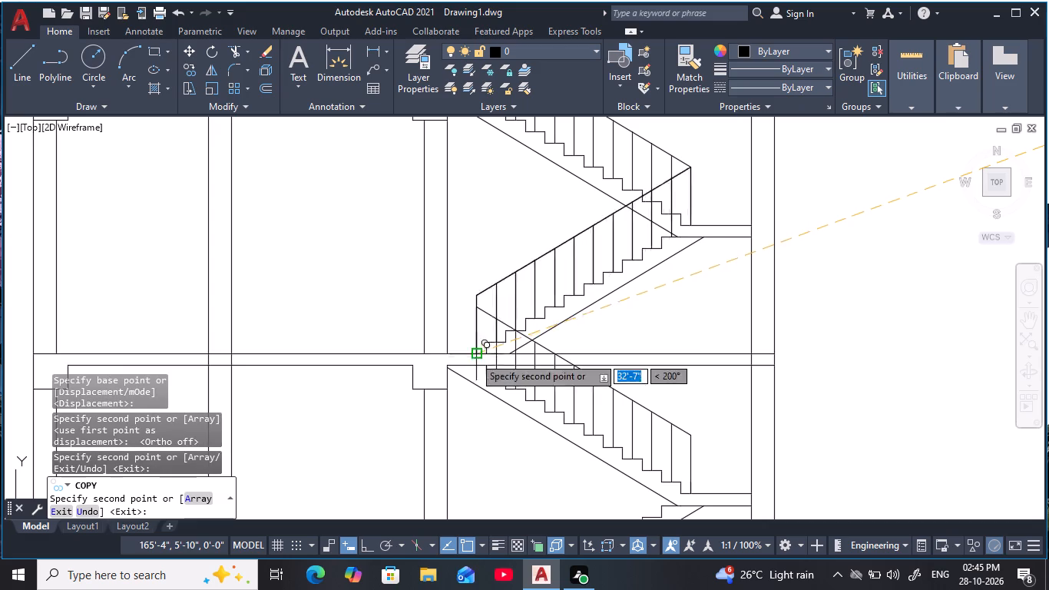
pyautogui.moveTo(591, 392); pyautogui.dragTo(624, 161, button='middle')
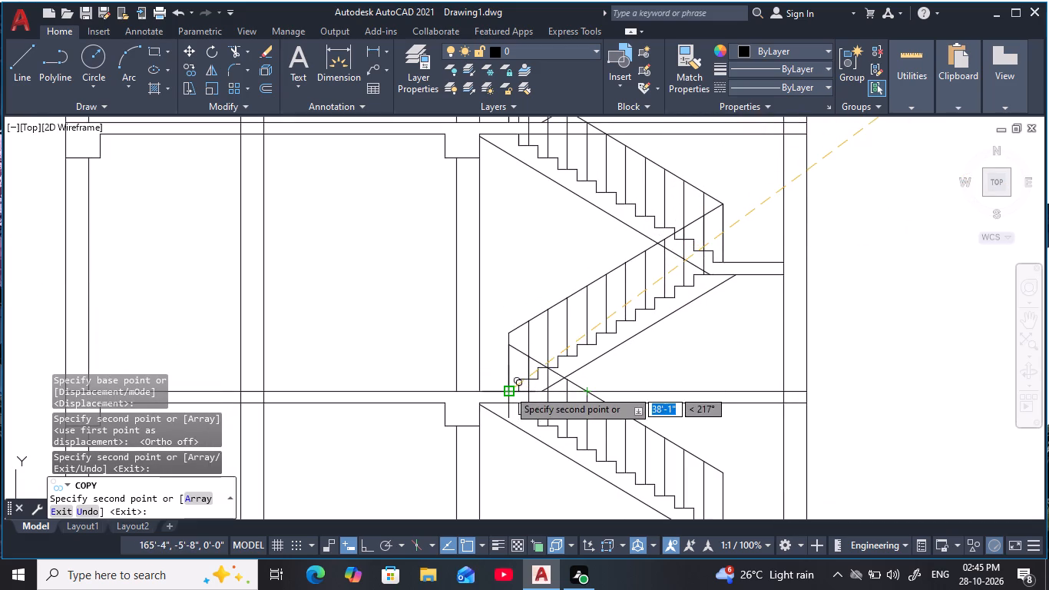
pyautogui.click(508, 389)
pyautogui.moveTo(624, 424); pyautogui.dragTo(594, 146, button='middle')
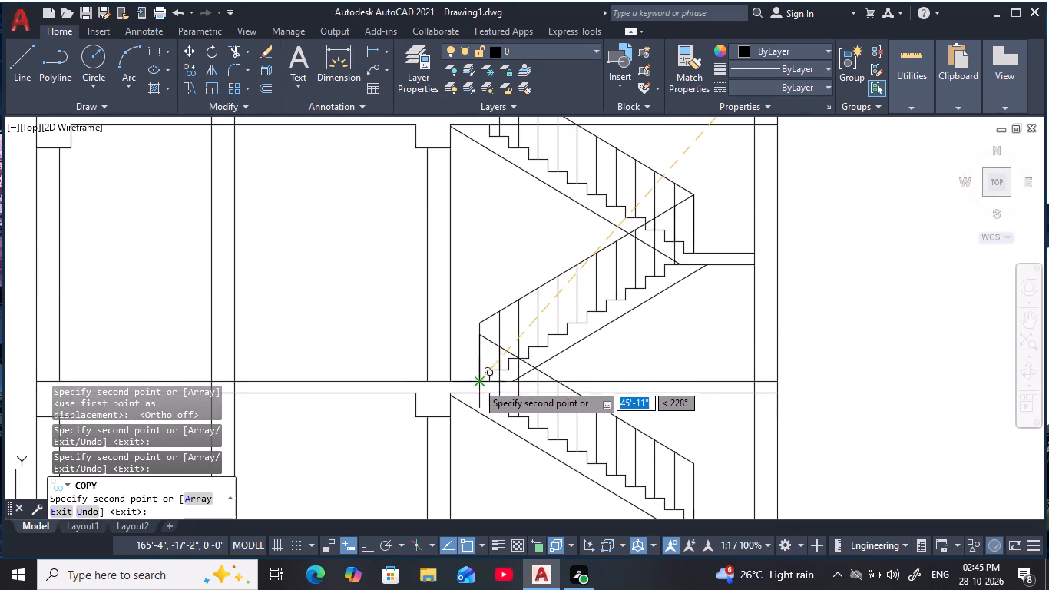
pyautogui.click(476, 384)
pyautogui.moveTo(594, 422); pyautogui.dragTo(548, 136, button='middle')
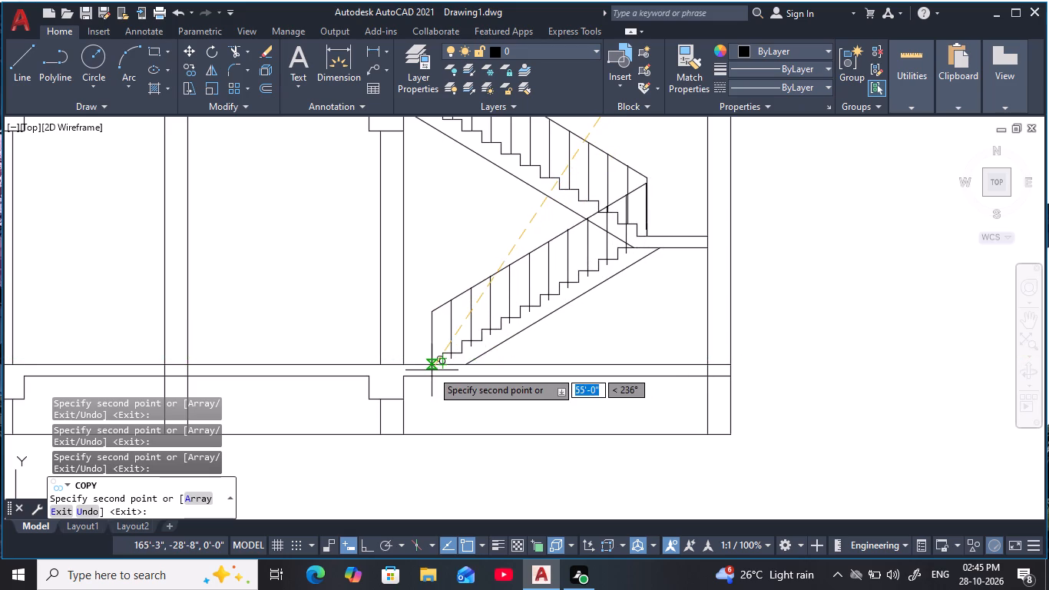
pyautogui.press('Escape')
pyautogui.press('Escape')
pyautogui.press('Escape')
pyautogui.press('Escape')
pyautogui.press('Escape')
pyautogui.press('Escape')
pyautogui.press('Escape')
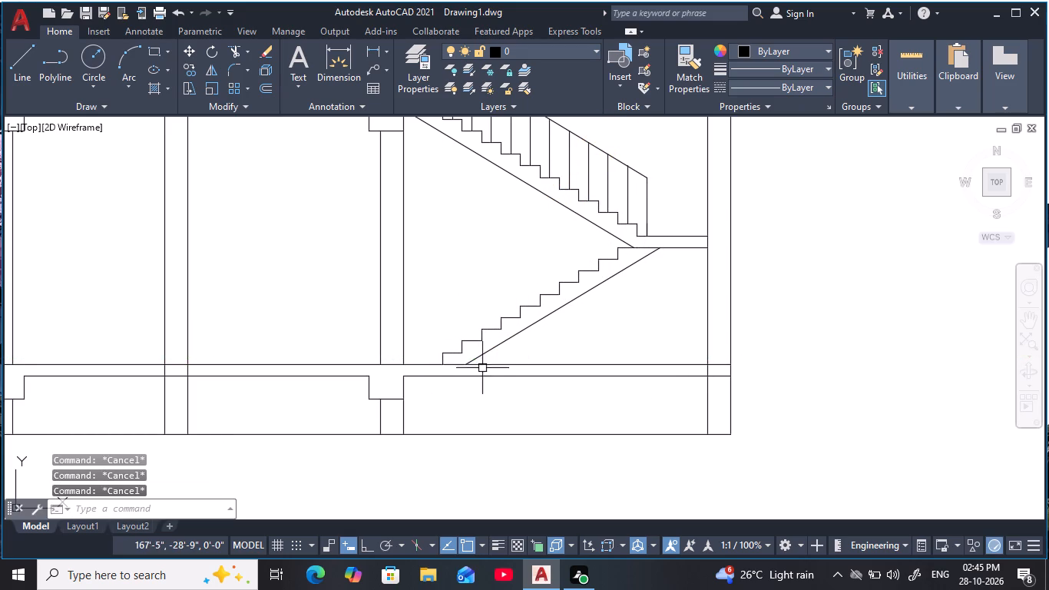
# Offset the bottom riser of the lowest ascending flight 5" outward onto the ground floor slab.
pyautogui.press('o')
pyautogui.press('space')
pyautogui.write('5')
pyautogui.press('space')
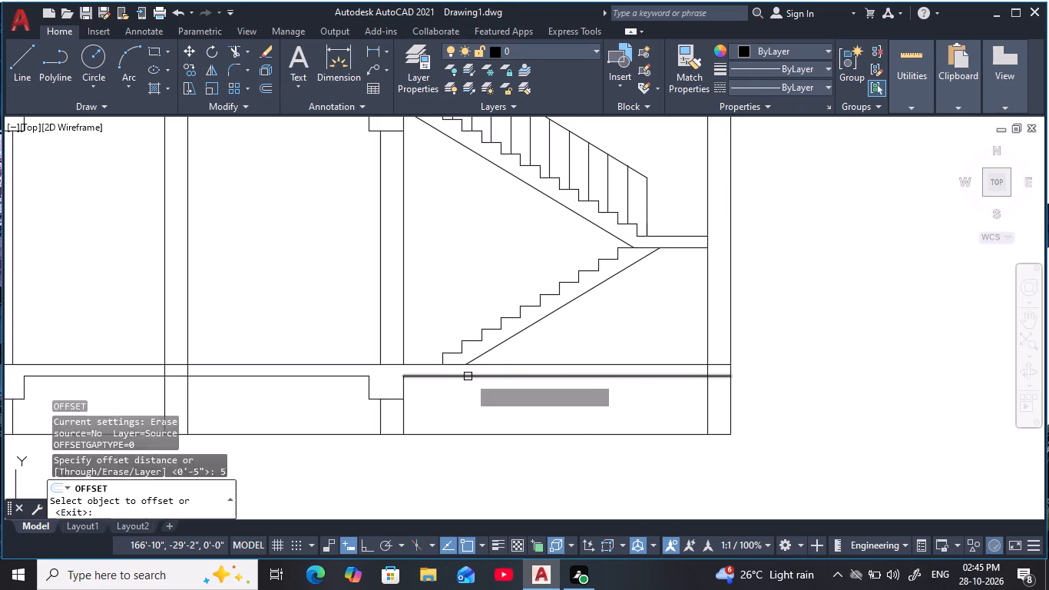
pyautogui.scroll(2, 447, 364)
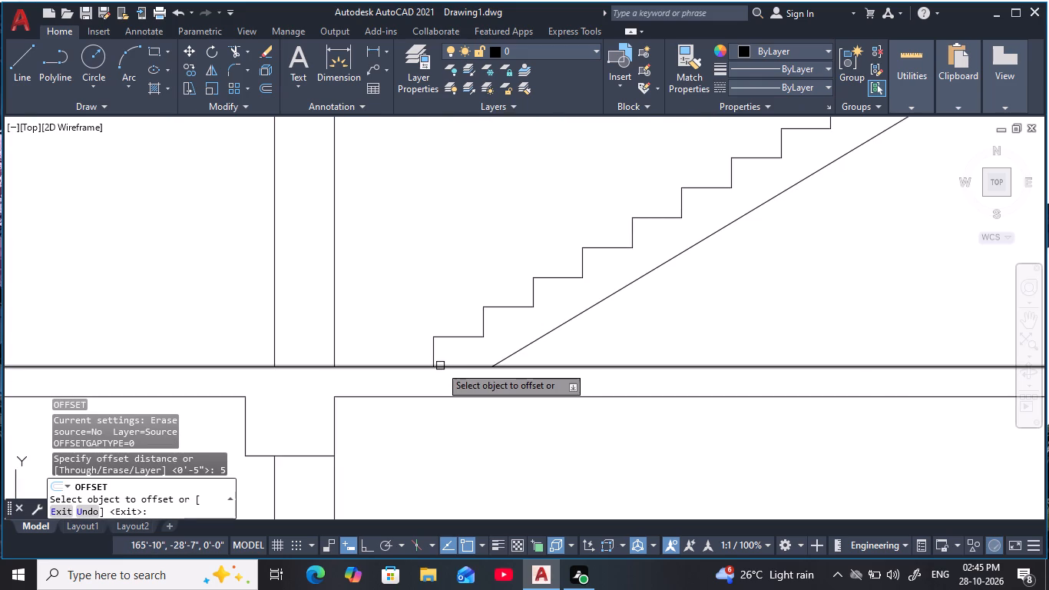
pyautogui.click(435, 358)
pyautogui.click(391, 350)
pyautogui.press('Escape')
pyautogui.scroll(-3, 475, 284)
pyautogui.press('Escape')
# Copy the spare mirrored railing by its lowest baluster's foot to the base of the offset line at the lowest flight.
pyautogui.moveTo(476, 282); pyautogui.dragTo(477, 285, button='middle')
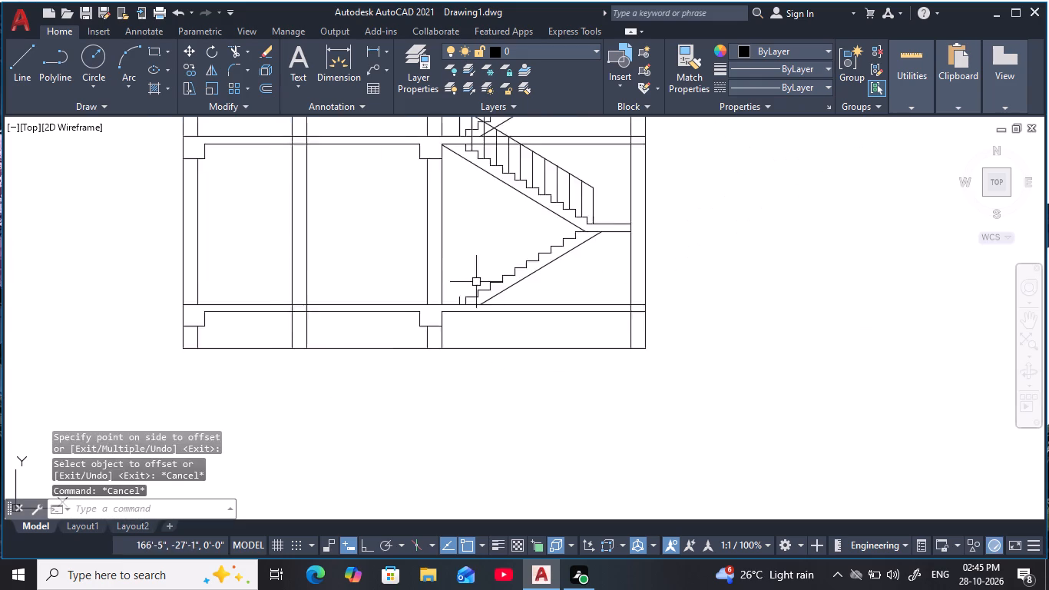
pyautogui.moveTo(477, 285); pyautogui.dragTo(447, 366, button='middle')
pyautogui.press('Escape')
pyautogui.press('Escape')
pyautogui.scroll(-2, 527, 279)
pyautogui.moveTo(527, 279); pyautogui.dragTo(495, 402, button='middle')
pyautogui.press('Escape')
pyautogui.moveTo(775, 221); pyautogui.dragTo(769, 211)
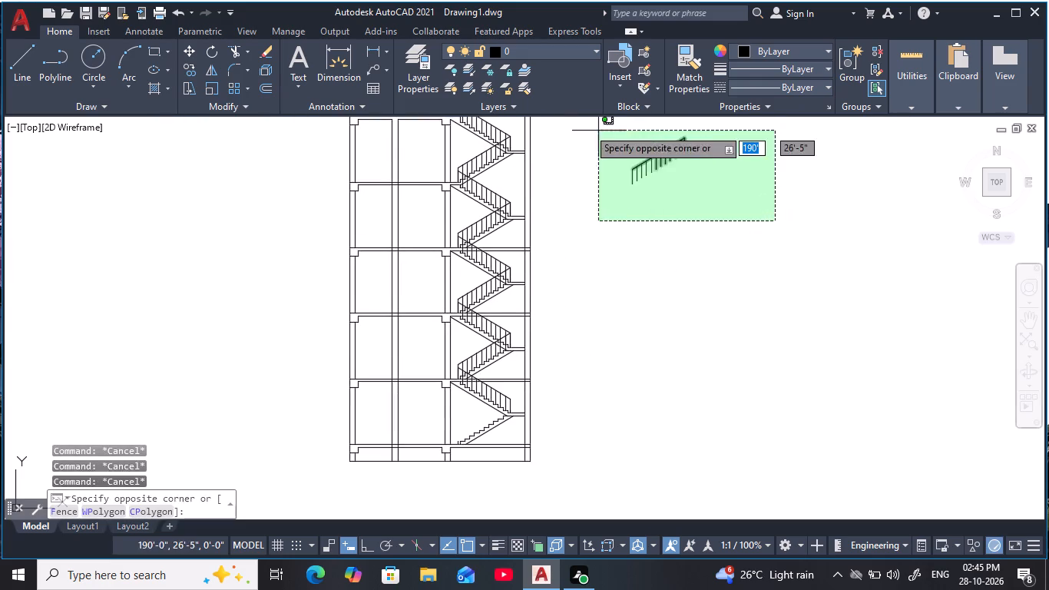
pyautogui.click(583, 127)
pyautogui.press('c')
pyautogui.press('o')
pyautogui.press('space')
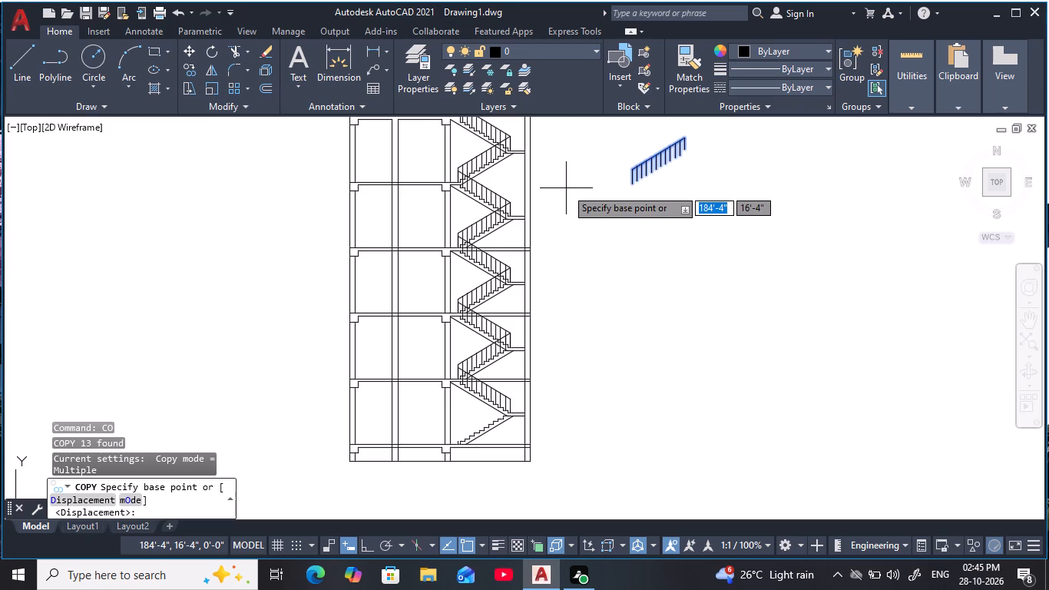
pyautogui.write('CO')
pyautogui.press('space')
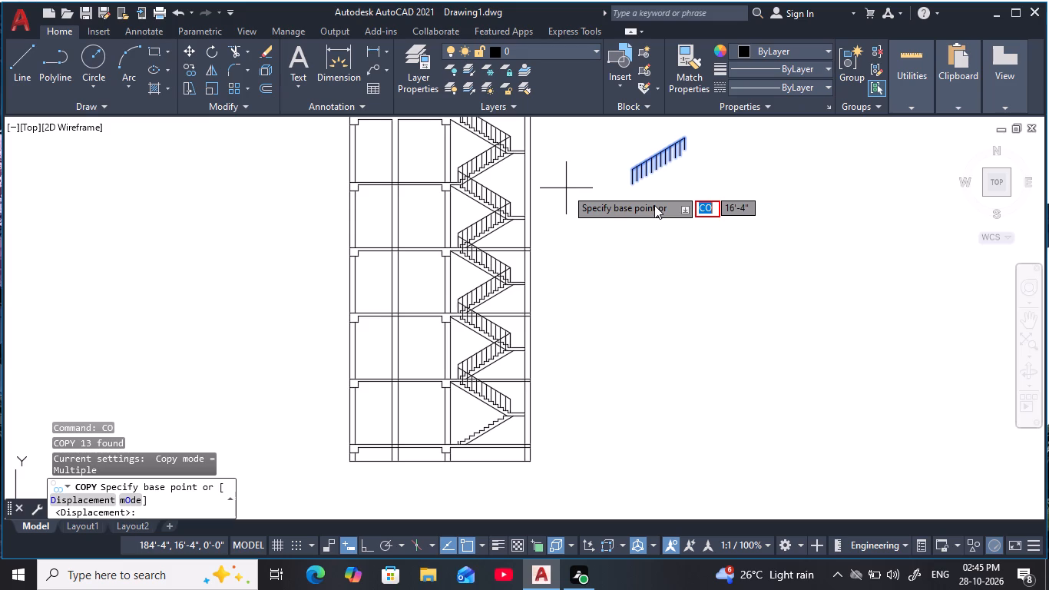
pyautogui.press('BackSpace')
pyautogui.press('BackSpace')
pyautogui.press('space')
pyautogui.scroll(2, 634, 169)
pyautogui.moveTo(633, 177); pyautogui.dragTo(632, 191, button='middle')
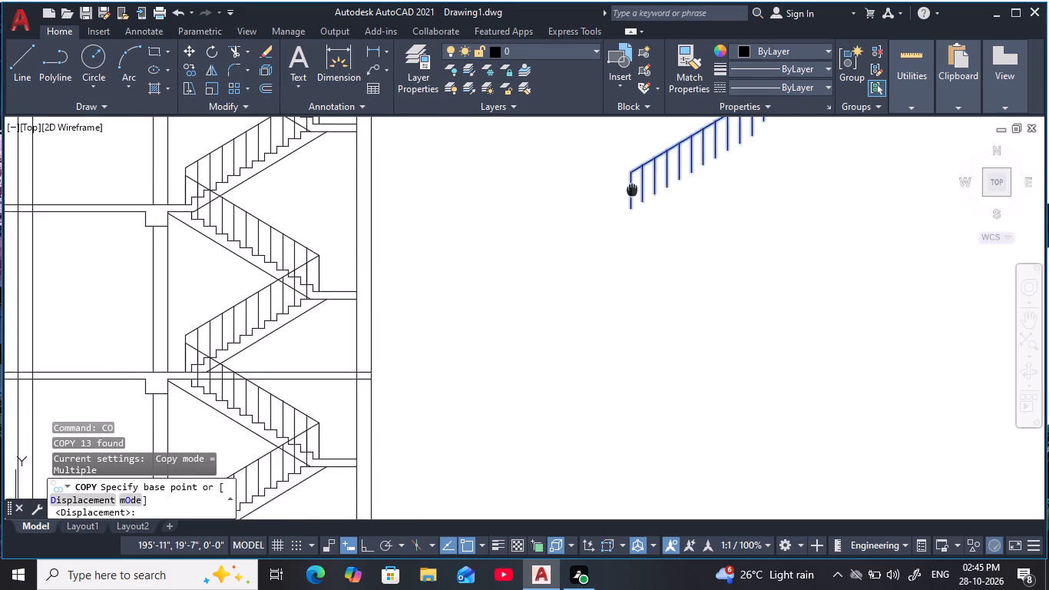
pyautogui.moveTo(632, 191); pyautogui.dragTo(634, 217, button='middle')
pyautogui.click(633, 253)
pyautogui.moveTo(481, 404); pyautogui.dragTo(756, 132, button='middle')
pyautogui.moveTo(561, 392); pyautogui.dragTo(604, 107, button='middle')
pyautogui.scroll(2, 501, 326)
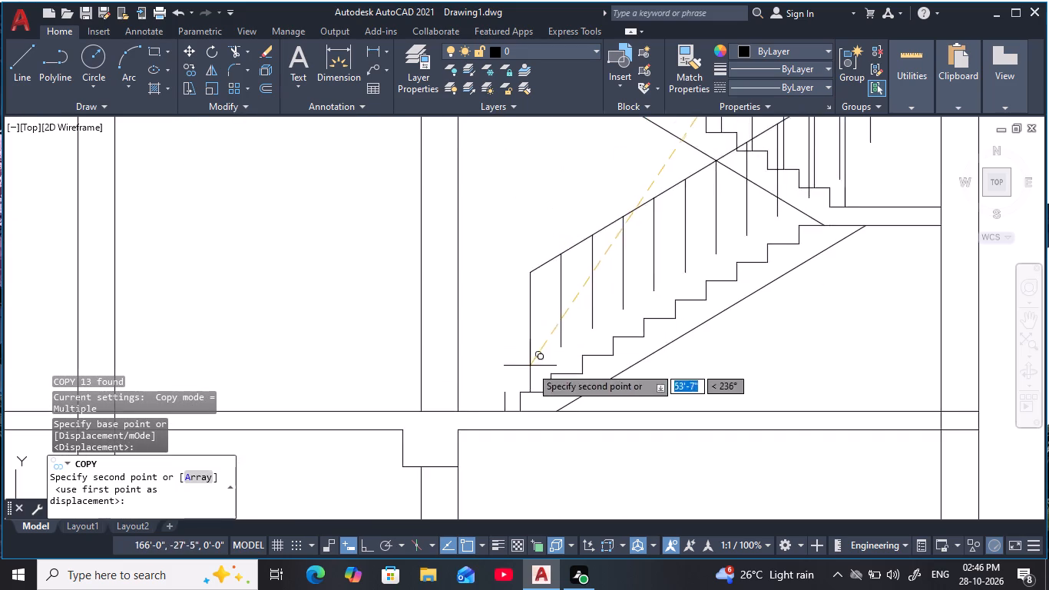
pyautogui.moveTo(531, 364); pyautogui.dragTo(444, 273, button='middle')
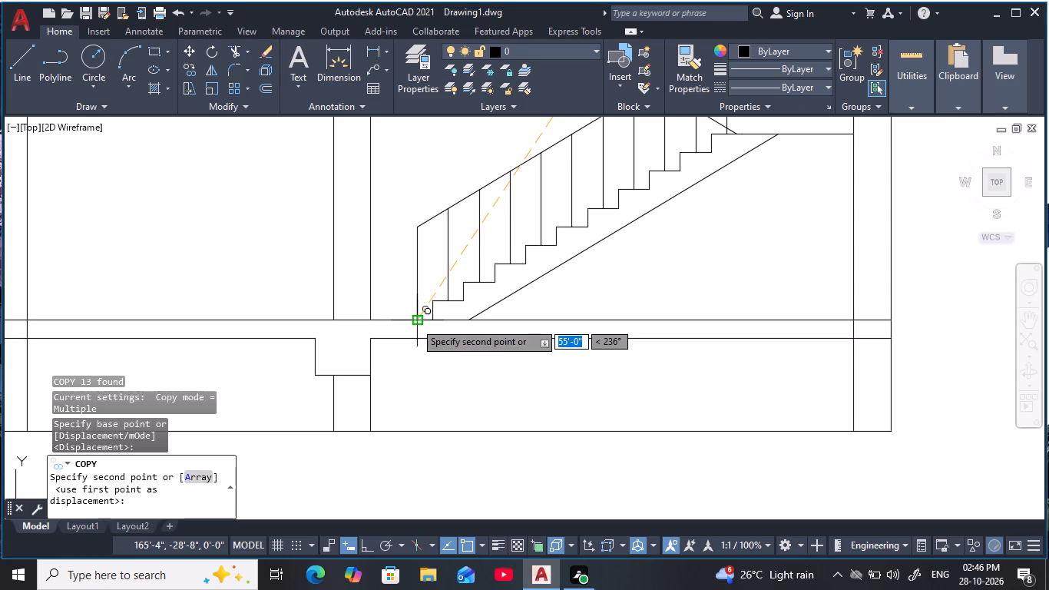
pyautogui.scroll(-1, 415, 320)
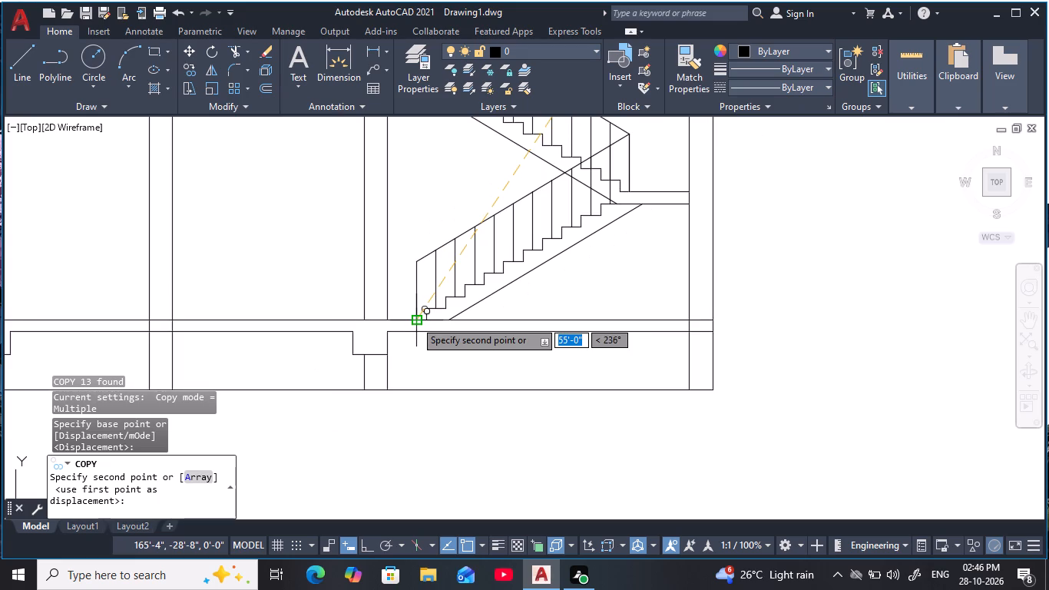
pyautogui.click(415, 320)
pyautogui.press('Escape')
pyautogui.press('Escape')
pyautogui.press('Escape')
pyautogui.press('Escape')
pyautogui.moveTo(577, 228); pyautogui.dragTo(588, 276, button='middle')
pyautogui.press('Escape')
pyautogui.press('Escape')
pyautogui.press('Escape')
pyautogui.press('Escape')
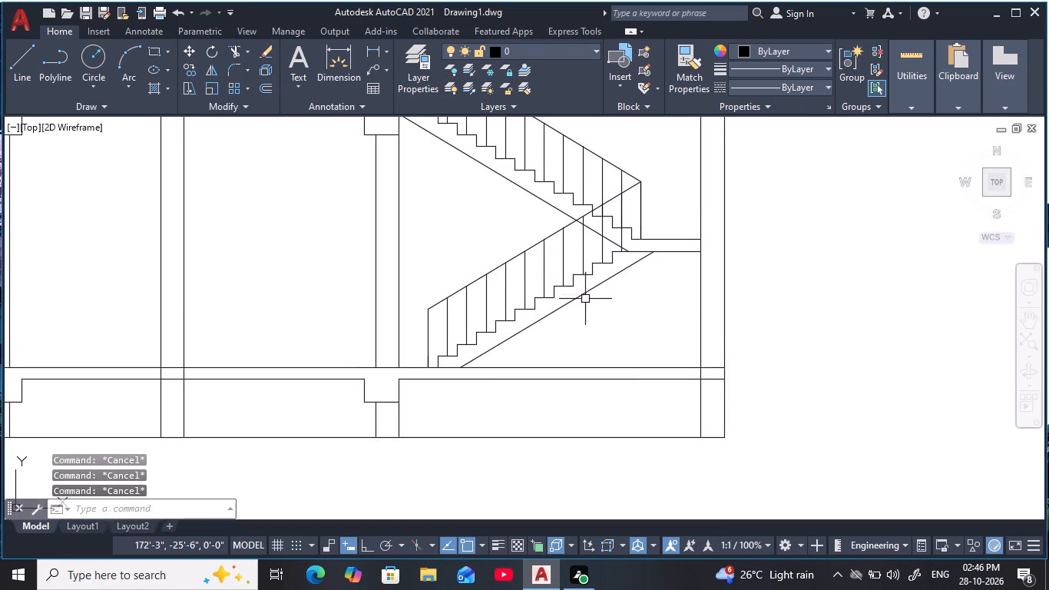
pyautogui.press('Escape')
pyautogui.press('Escape')
pyautogui.press('Escape')
# Erase the spare mirrored railing set beside the building section.
pyautogui.scroll(-2, 510, 308)
pyautogui.moveTo(508, 308); pyautogui.dragTo(504, 410, button='middle')
pyautogui.scroll(-1, 541, 277)
pyautogui.moveTo(545, 283); pyautogui.dragTo(545, 284, button='middle')
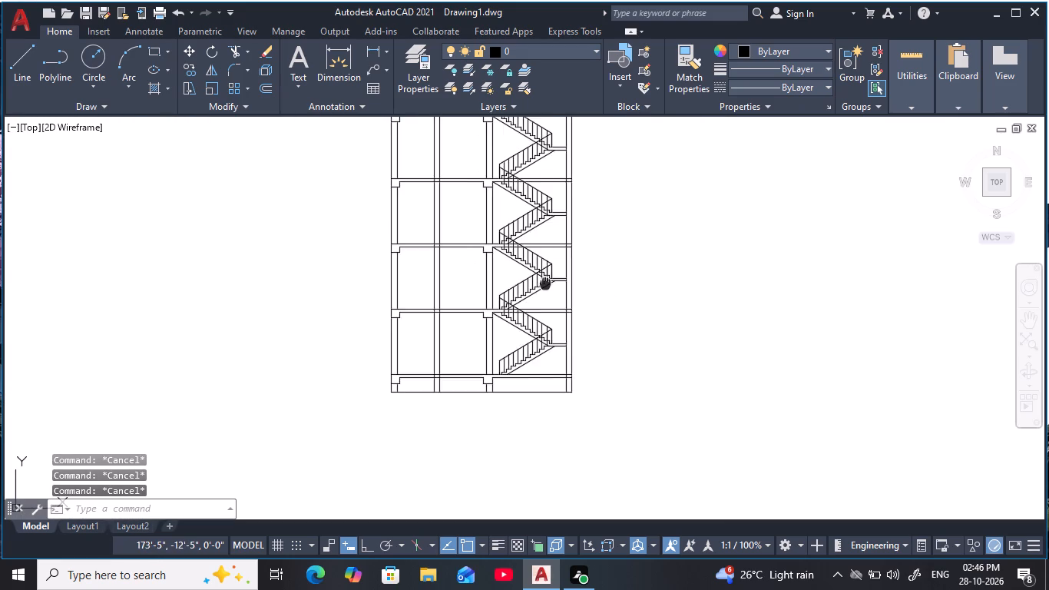
pyautogui.moveTo(545, 284); pyautogui.dragTo(554, 380, button='middle')
pyautogui.scroll(-1, 541, 334)
pyautogui.press('Escape')
pyautogui.press('Escape')
pyautogui.click(693, 305)
pyautogui.click(604, 179)
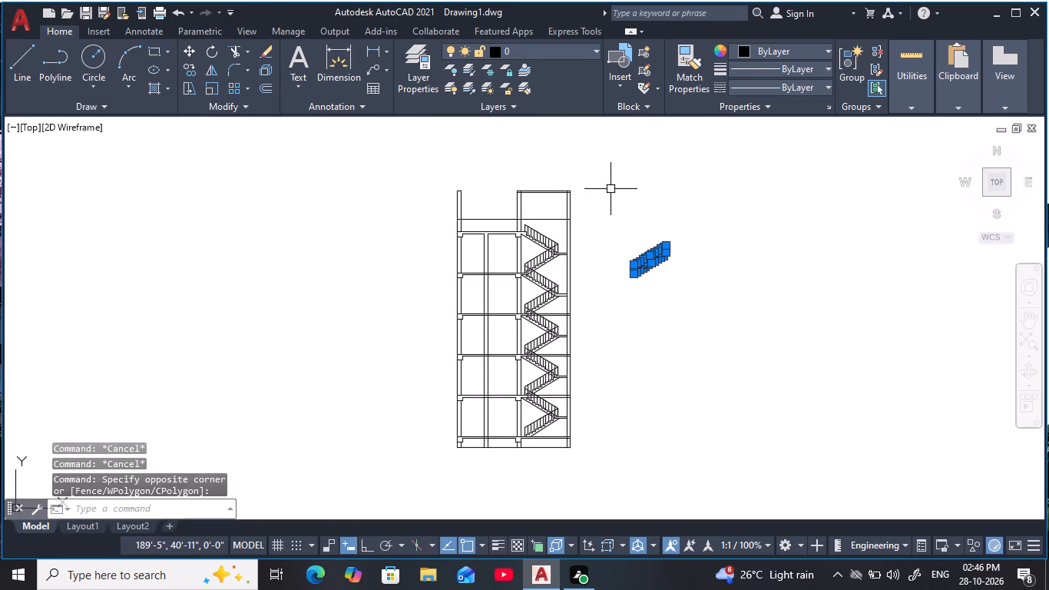
pyautogui.write('E')
pyautogui.press('space')
pyautogui.press('Escape')
# Inspect the railings on the middle storeys and where ascending and descending handrails cross at the floors and landings.
pyautogui.scroll(1, 519, 346)
pyautogui.middleClick(519, 343)
pyautogui.scroll(1, 523, 343)
pyautogui.press('Escape')
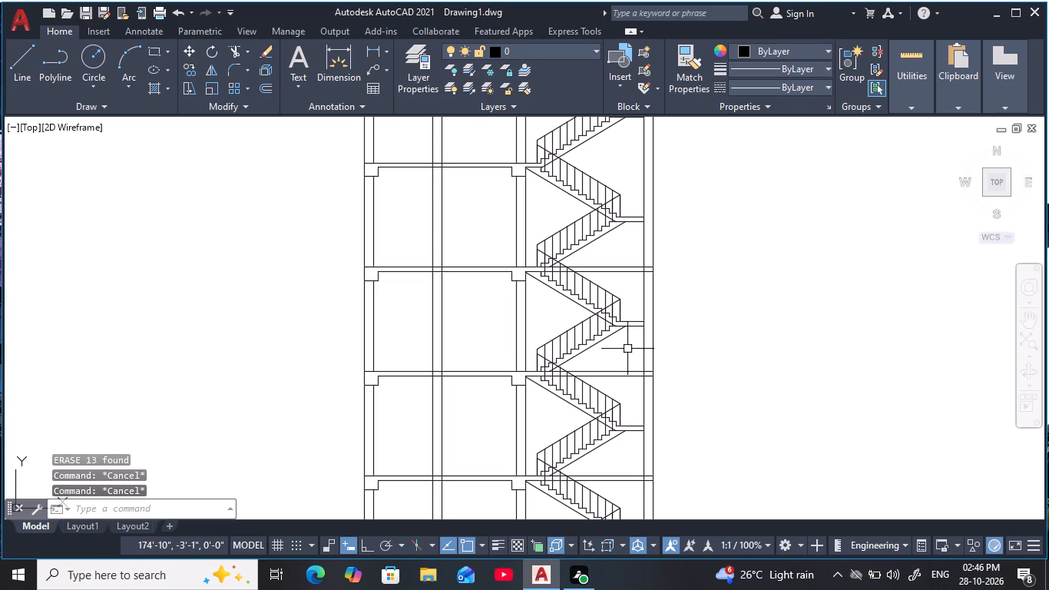
pyautogui.press('Escape')
pyautogui.scroll(1, 577, 357)
pyautogui.moveTo(579, 356); pyautogui.dragTo(577, 316, button='middle')
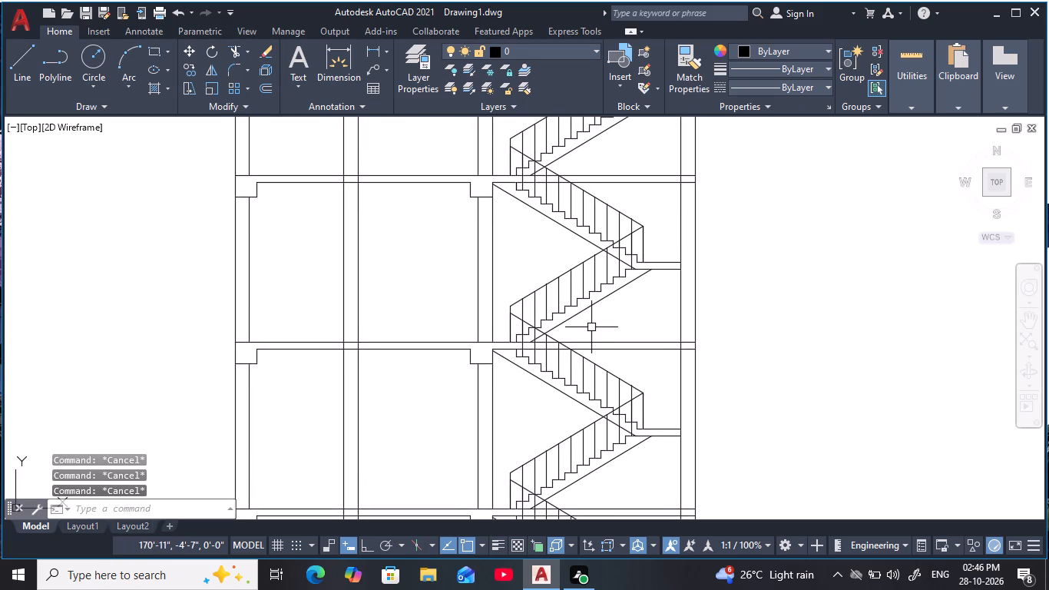
pyautogui.scroll(-1, 593, 330)
pyautogui.moveTo(627, 315); pyautogui.dragTo(624, 349, button='middle')
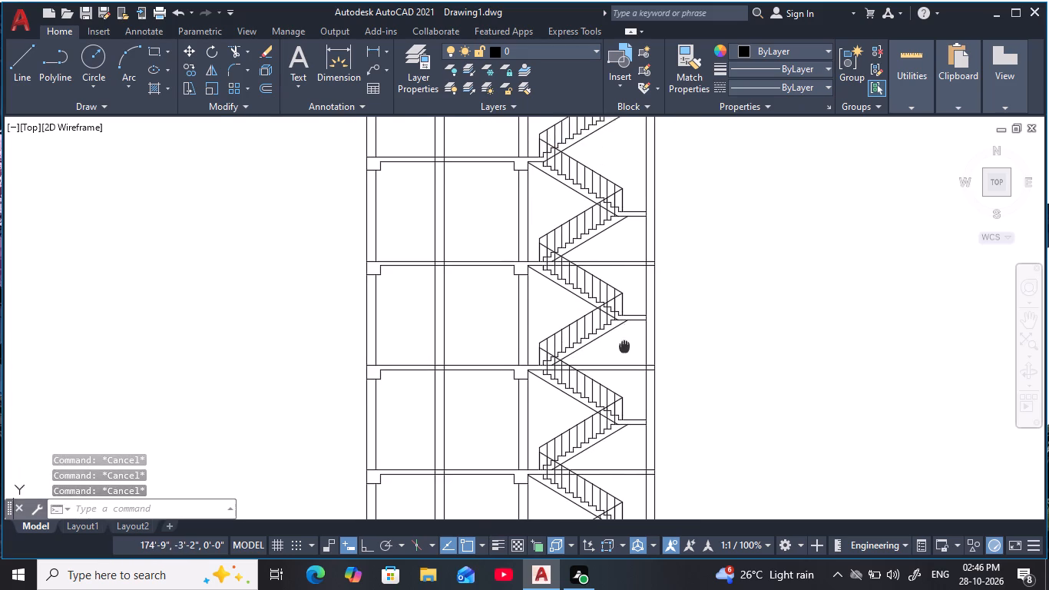
# Inspect the railing crossings at the middle and upper floors where descending handrails and balusters overlap the ascending flights.
pyautogui.moveTo(624, 349); pyautogui.dragTo(624, 354, button='middle')
pyautogui.scroll(2, 616, 336)
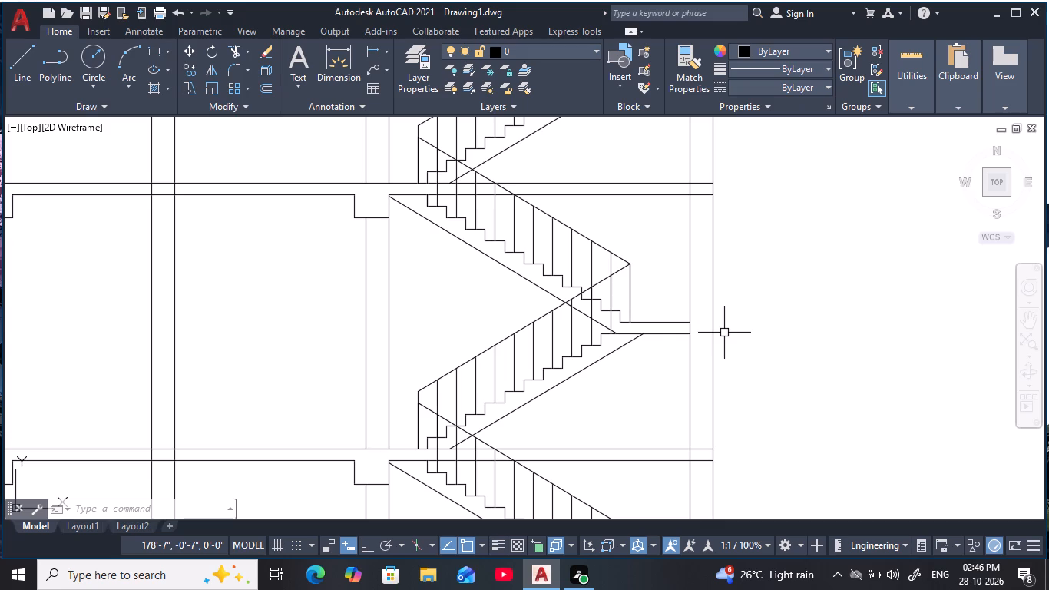
pyautogui.press('Escape')
pyautogui.press('Escape')
pyautogui.press('Escape')
pyautogui.press('Escape')
pyautogui.press('Escape')
pyautogui.press('Escape')
pyautogui.press('Escape')
pyautogui.press('Escape')
pyautogui.press('Escape')
pyautogui.press('Escape')
pyautogui.press('Escape')
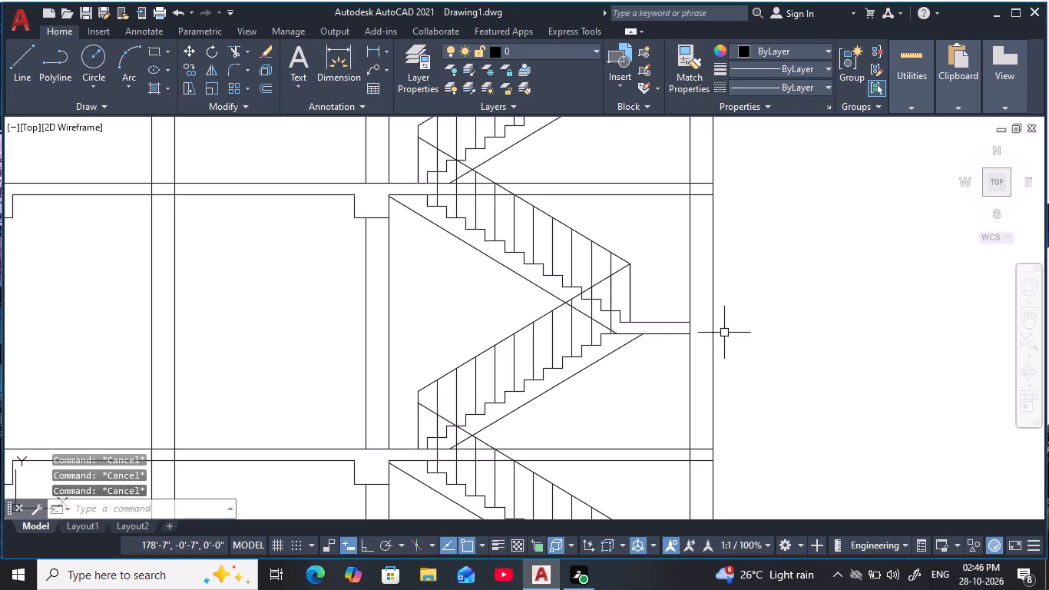
pyautogui.press('Escape')
pyautogui.press('Escape')
pyautogui.press('Escape')
pyautogui.press('Escape')
pyautogui.press('Escape')
pyautogui.press('Escape')
pyautogui.press('Escape')
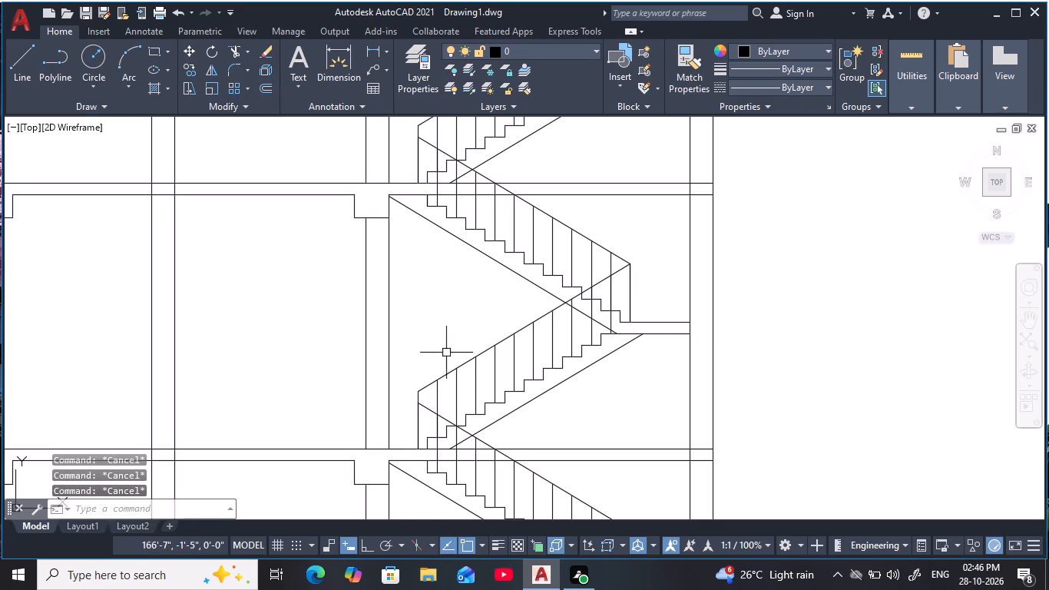
pyautogui.moveTo(446, 346); pyautogui.dragTo(463, 460, button='middle')
pyautogui.scroll(3, 462, 297)
pyautogui.moveTo(462, 297); pyautogui.dragTo(546, 302, button='middle')
pyautogui.press('Escape')
pyautogui.press('Escape')
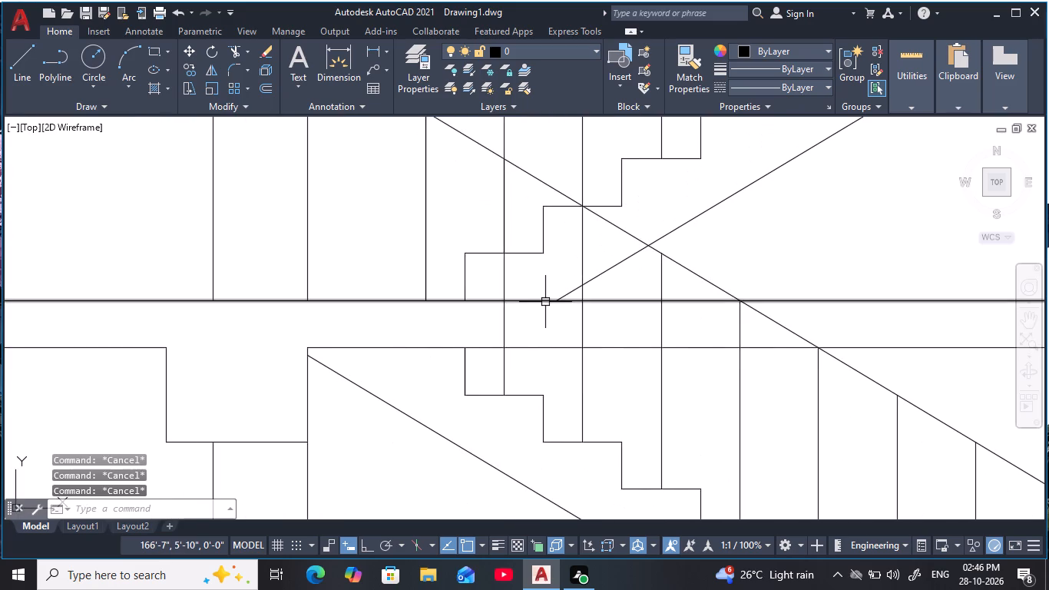
pyautogui.scroll(-2, 542, 323)
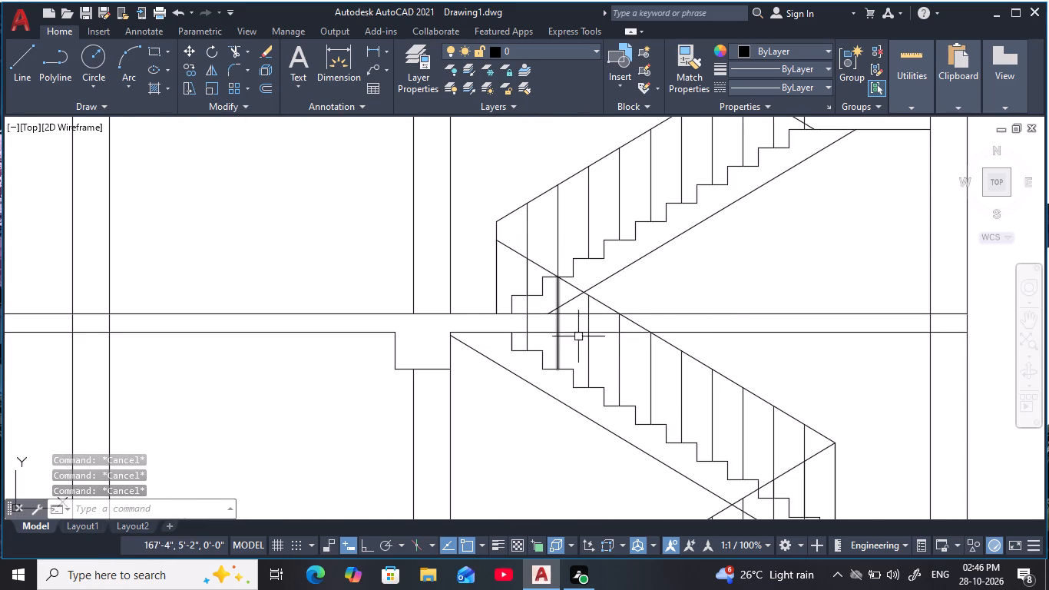
pyautogui.scroll(-1, 759, 325)
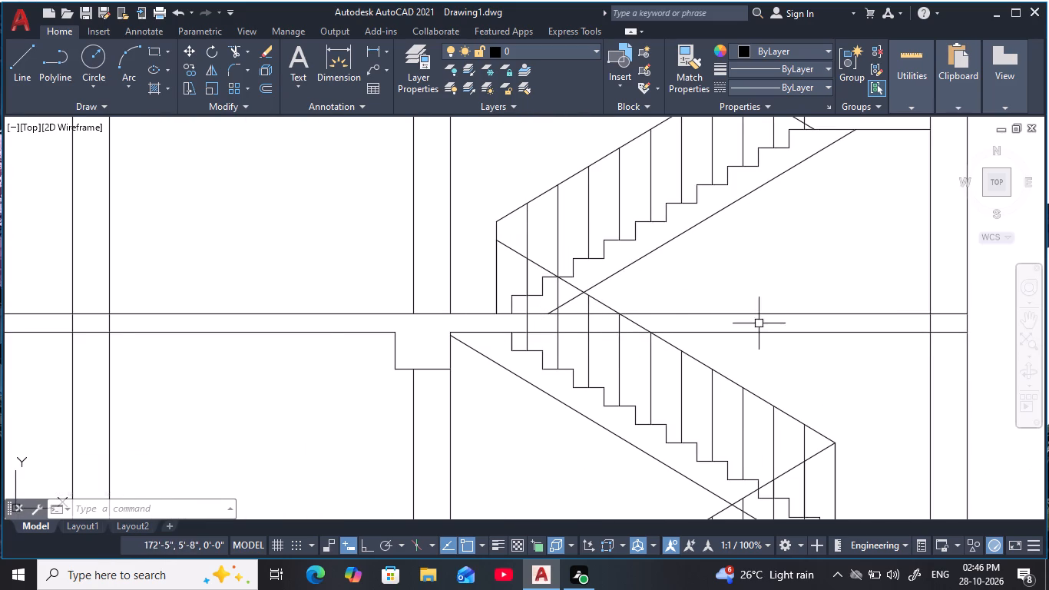
pyautogui.scroll(-1, 797, 339)
pyautogui.moveTo(799, 340); pyautogui.dragTo(734, 494, button='middle')
pyautogui.moveTo(720, 293); pyautogui.dragTo(733, 318, button='middle')
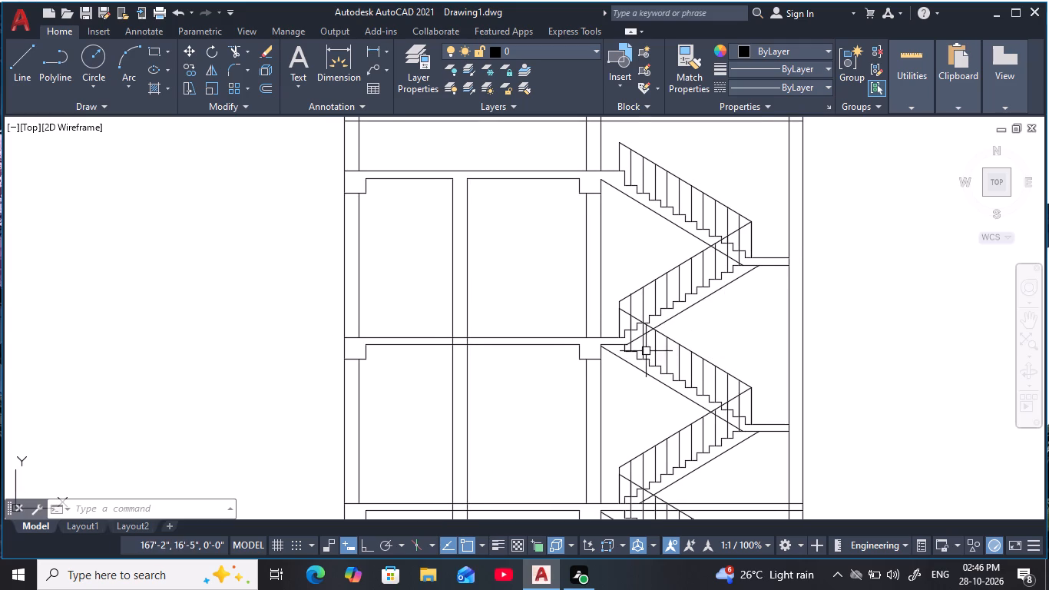
pyautogui.scroll(3, 639, 347)
pyautogui.moveTo(631, 339); pyautogui.dragTo(630, 354, button='middle')
pyautogui.press('Escape')
pyautogui.press('Escape')
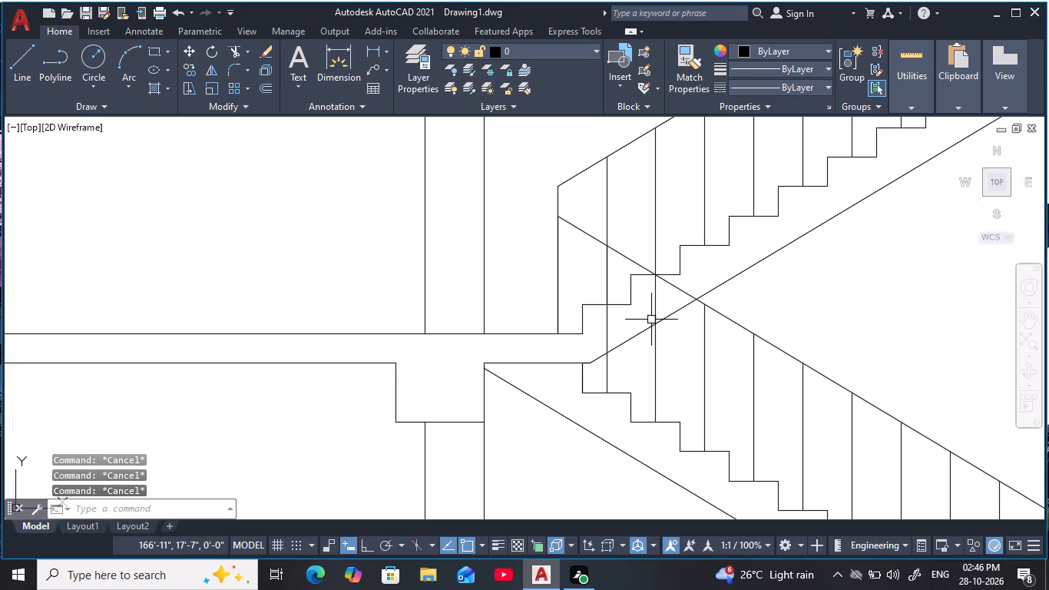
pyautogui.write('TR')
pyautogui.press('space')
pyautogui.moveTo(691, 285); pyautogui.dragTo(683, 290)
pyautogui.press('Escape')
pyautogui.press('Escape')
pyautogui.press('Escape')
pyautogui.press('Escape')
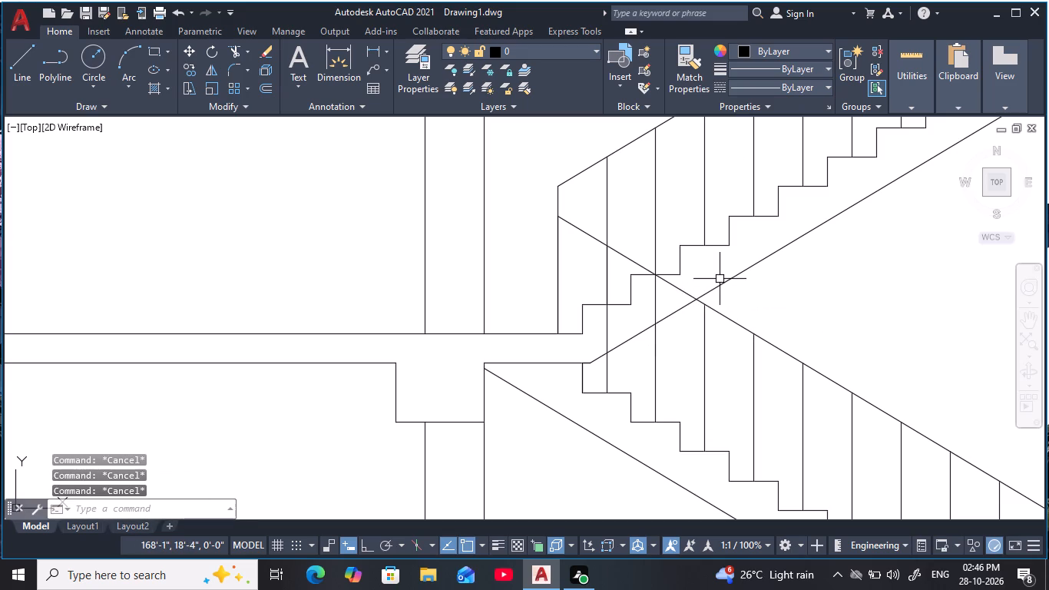
# Trim the descending railing's balusters and handrail where they cross the ascending flight's body, one floor below the top stair floor.
pyautogui.write('TR')
pyautogui.press('space')
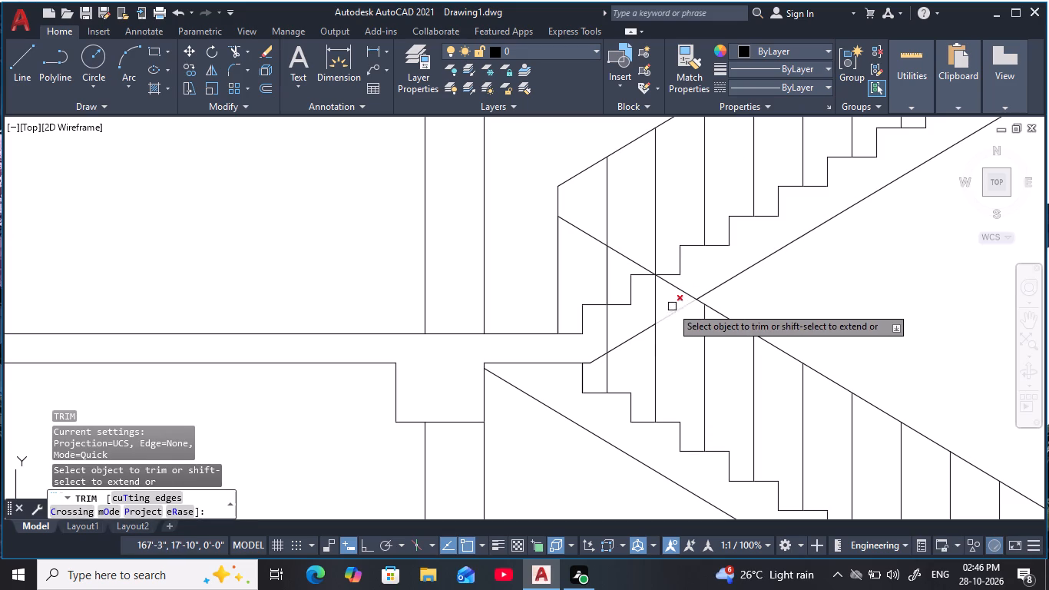
pyautogui.moveTo(622, 325); pyautogui.dragTo(594, 345)
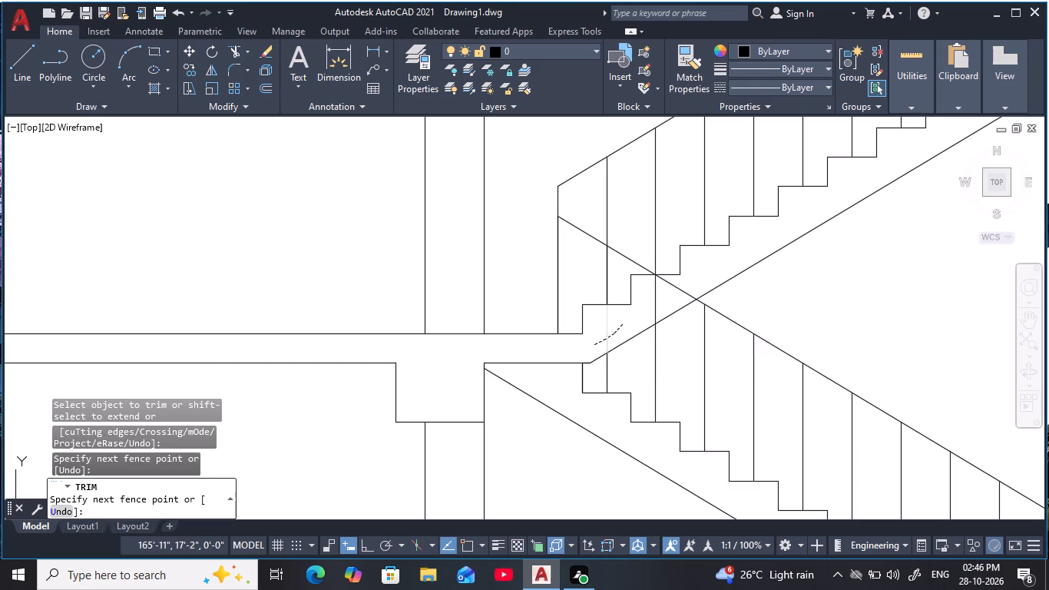
pyautogui.moveTo(669, 301); pyautogui.dragTo(638, 321)
pyautogui.scroll(-2, 649, 321)
pyautogui.moveTo(649, 323); pyautogui.dragTo(594, 313, button='middle')
pyautogui.scroll(1, 616, 297)
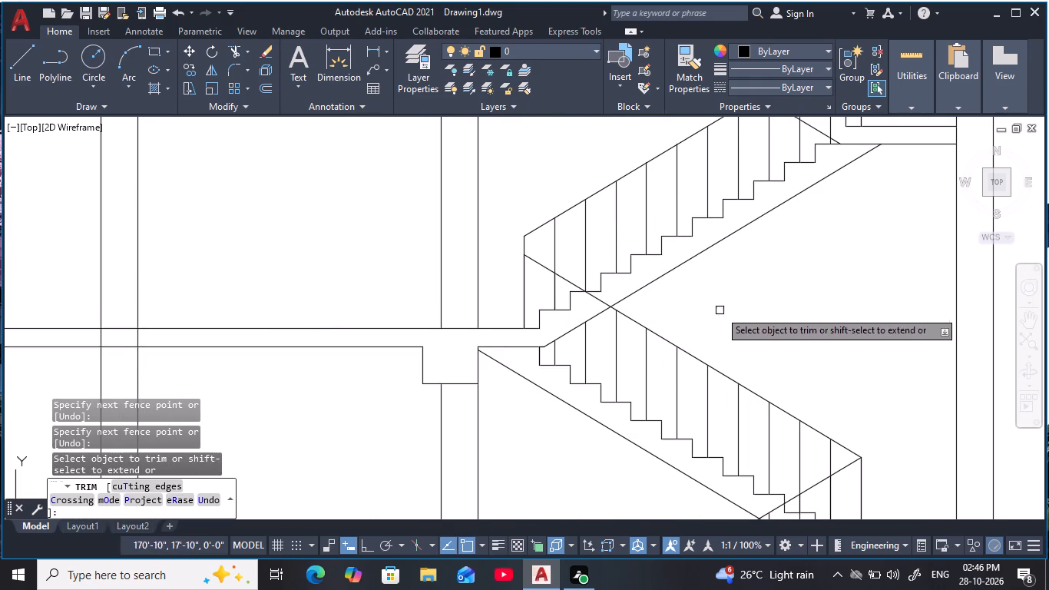
pyautogui.scroll(2, 611, 300)
pyautogui.moveTo(612, 297); pyautogui.dragTo(566, 325)
pyautogui.scroll(-3, 710, 287)
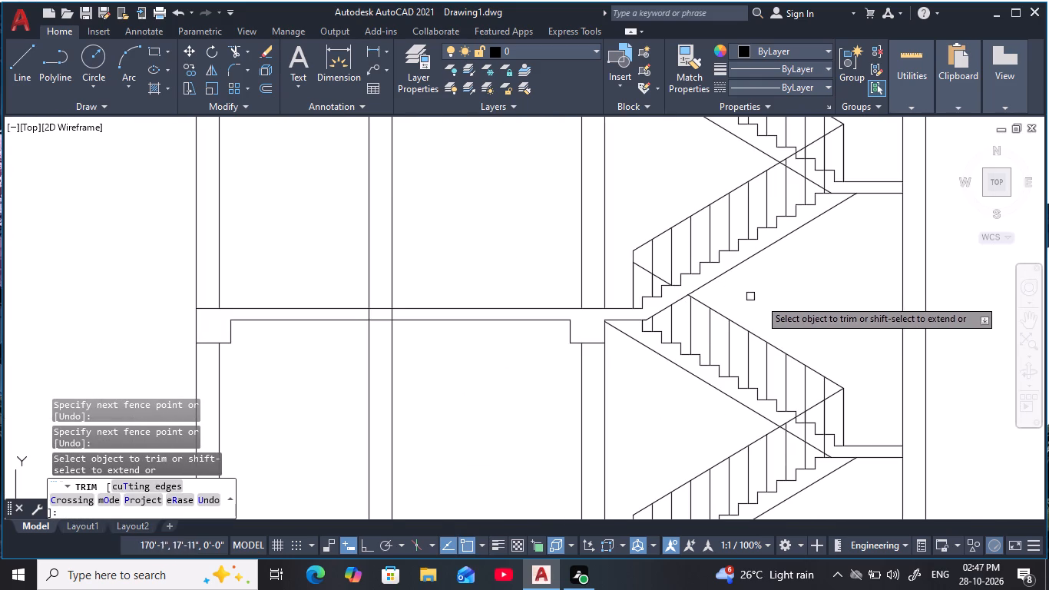
# Trim the baluster and handrail segments crossing the slab and ascending flight's body at the second floor below the top stair floor.
pyautogui.moveTo(786, 302); pyautogui.dragTo(773, 297, button='middle')
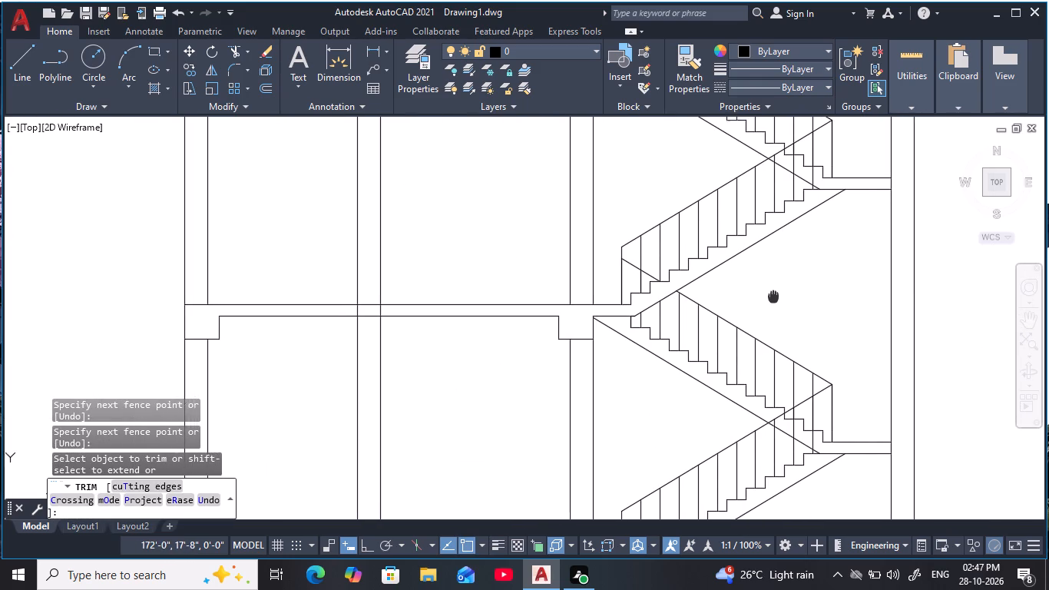
pyautogui.moveTo(773, 297); pyautogui.dragTo(765, 197, button='middle')
pyautogui.moveTo(752, 406); pyautogui.dragTo(791, 259, button='middle')
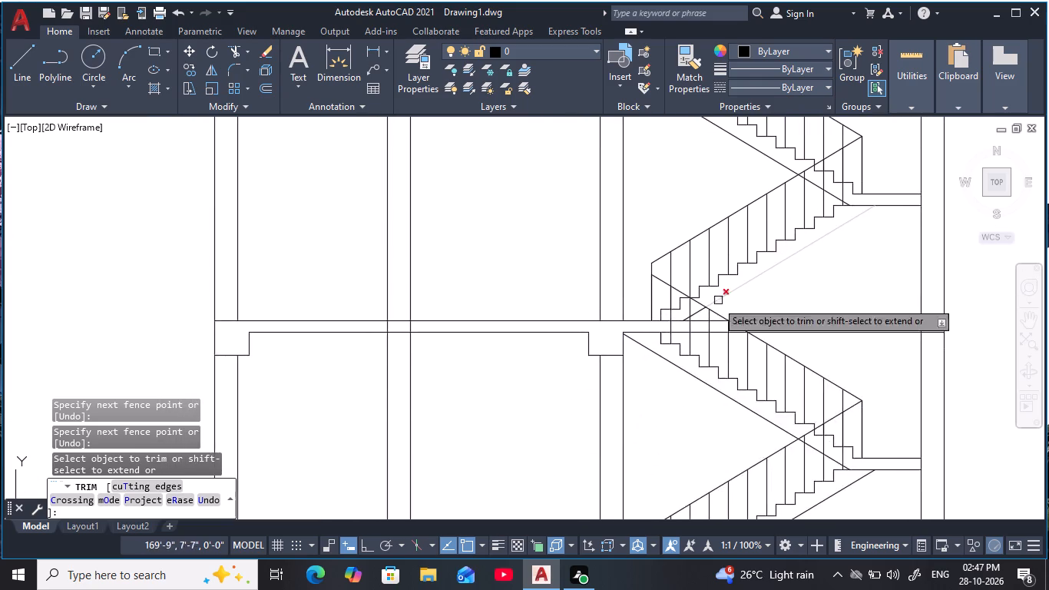
pyautogui.scroll(3, 690, 308)
pyautogui.moveTo(717, 313); pyautogui.dragTo(609, 357)
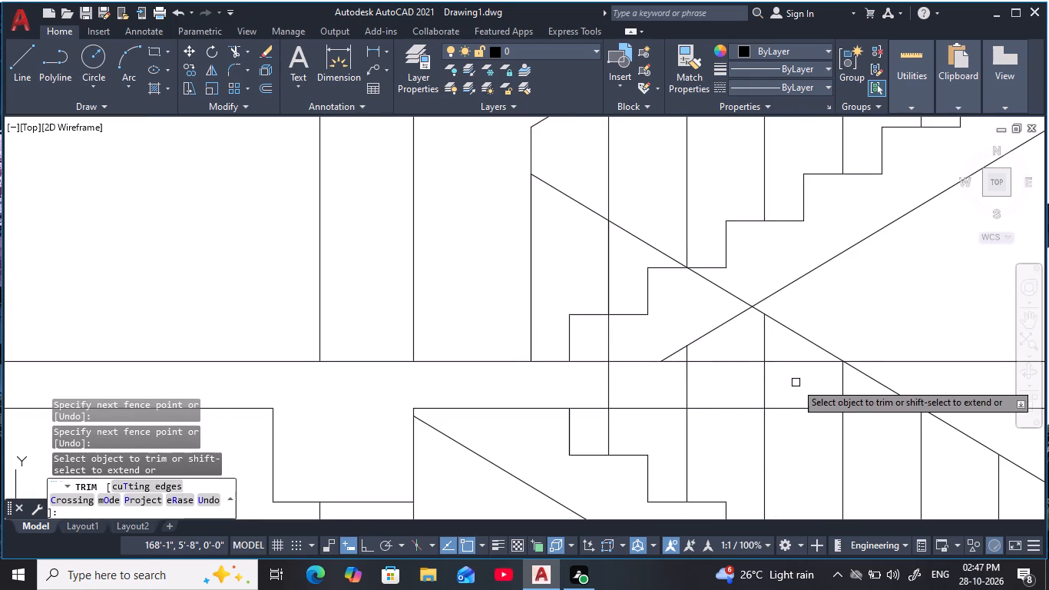
pyautogui.moveTo(864, 389); pyautogui.dragTo(555, 389)
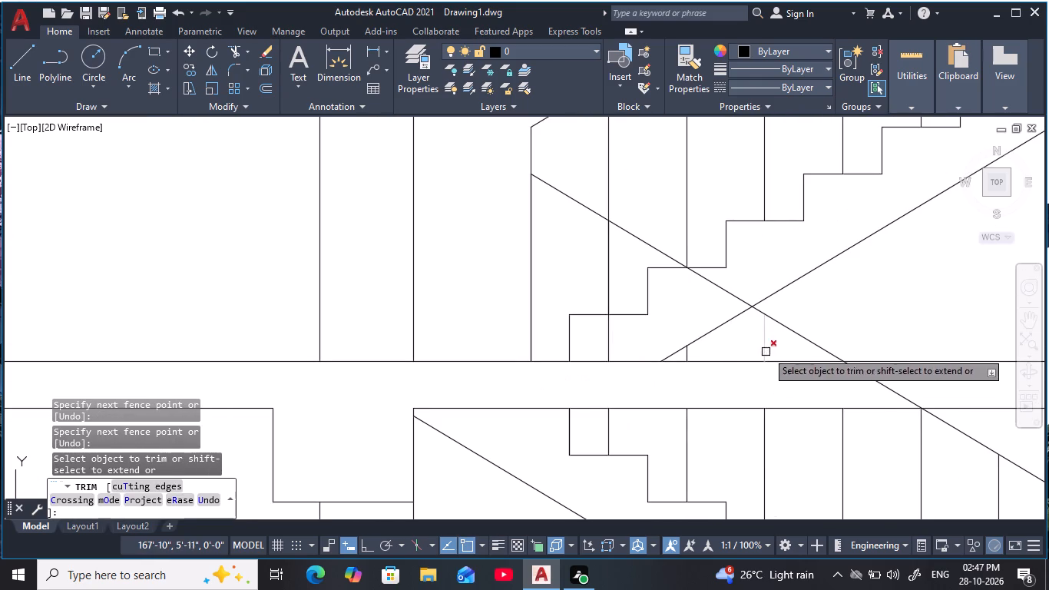
pyautogui.moveTo(756, 284); pyautogui.dragTo(680, 319)
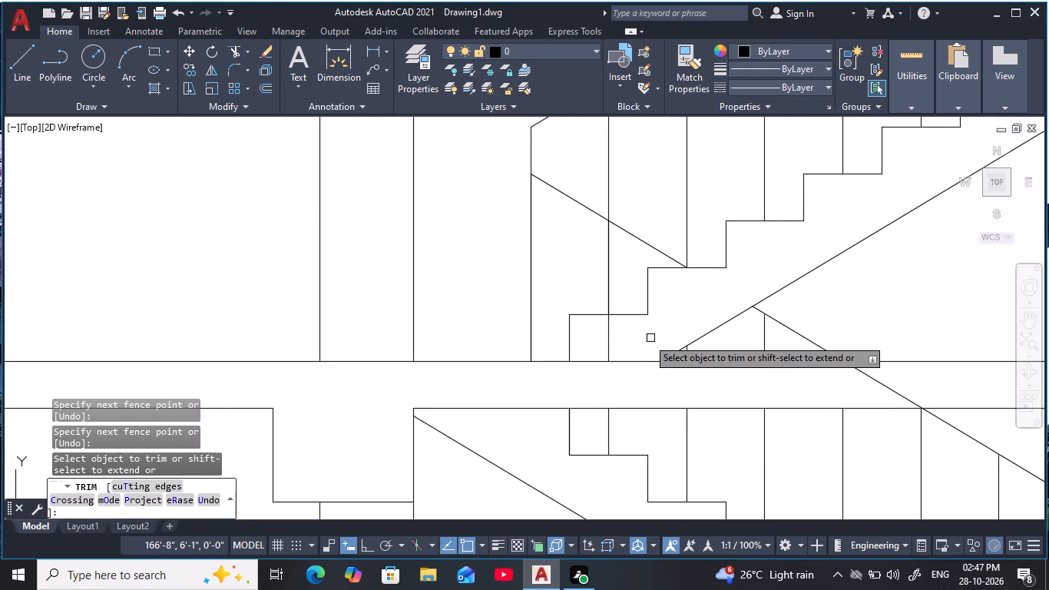
pyautogui.moveTo(606, 340); pyautogui.dragTo(599, 339)
pyautogui.scroll(-2, 726, 313)
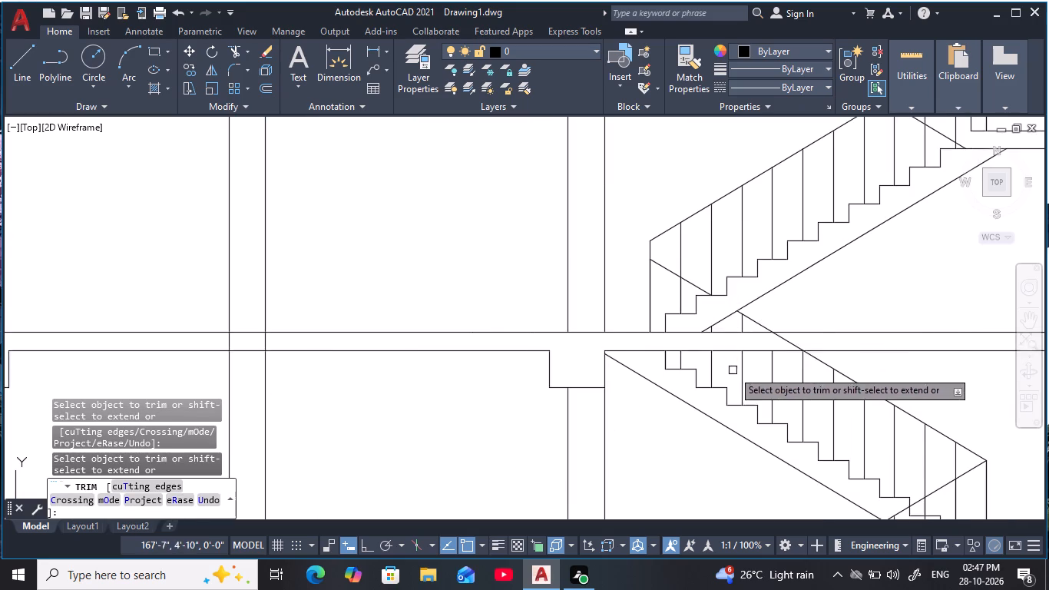
# Trim the baluster and handrail segments crossing the slab and ascending flight's body at the third floor below the top stair floor.
pyautogui.moveTo(724, 363); pyautogui.dragTo(644, 273, button='middle')
pyautogui.moveTo(651, 390); pyautogui.dragTo(608, 302, button='middle')
pyautogui.scroll(-1, 618, 340)
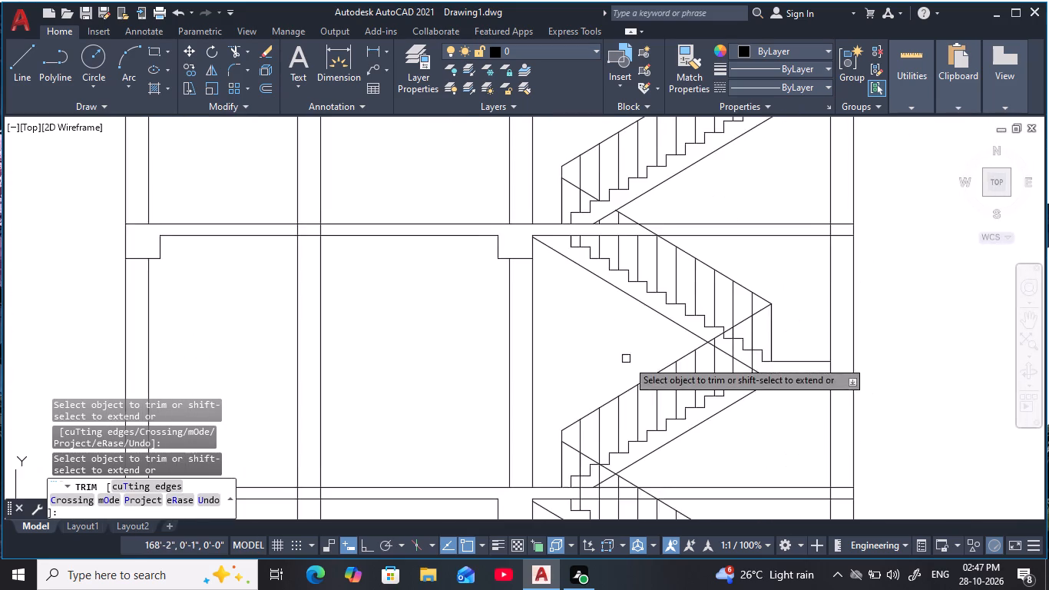
pyautogui.moveTo(627, 360); pyautogui.dragTo(635, 216, button='middle')
pyautogui.scroll(2, 607, 355)
pyautogui.moveTo(612, 350); pyautogui.dragTo(638, 314, button='middle')
pyautogui.scroll(1, 638, 314)
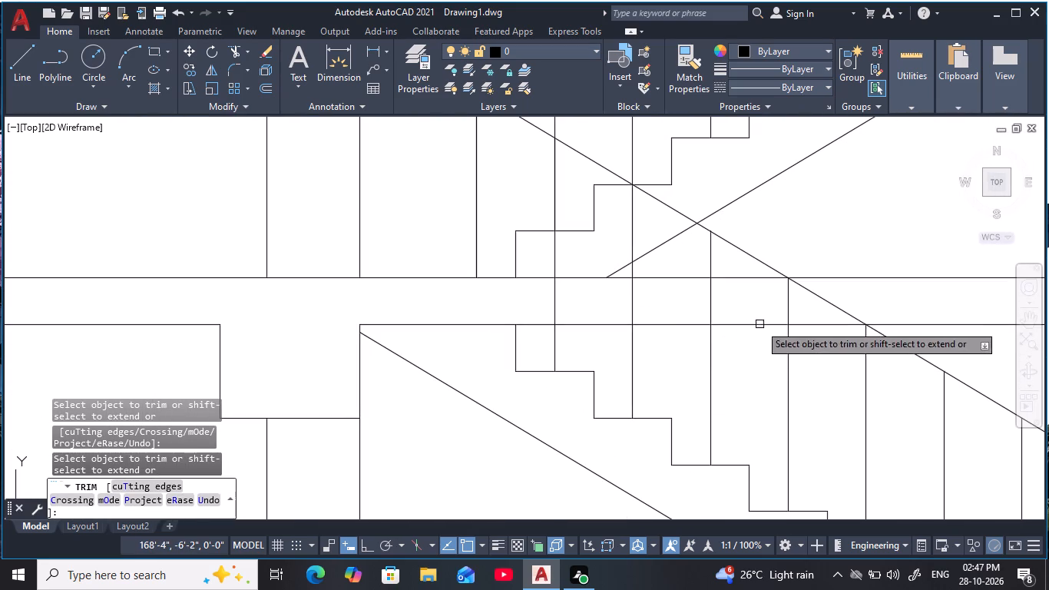
pyautogui.moveTo(804, 311); pyautogui.dragTo(541, 304)
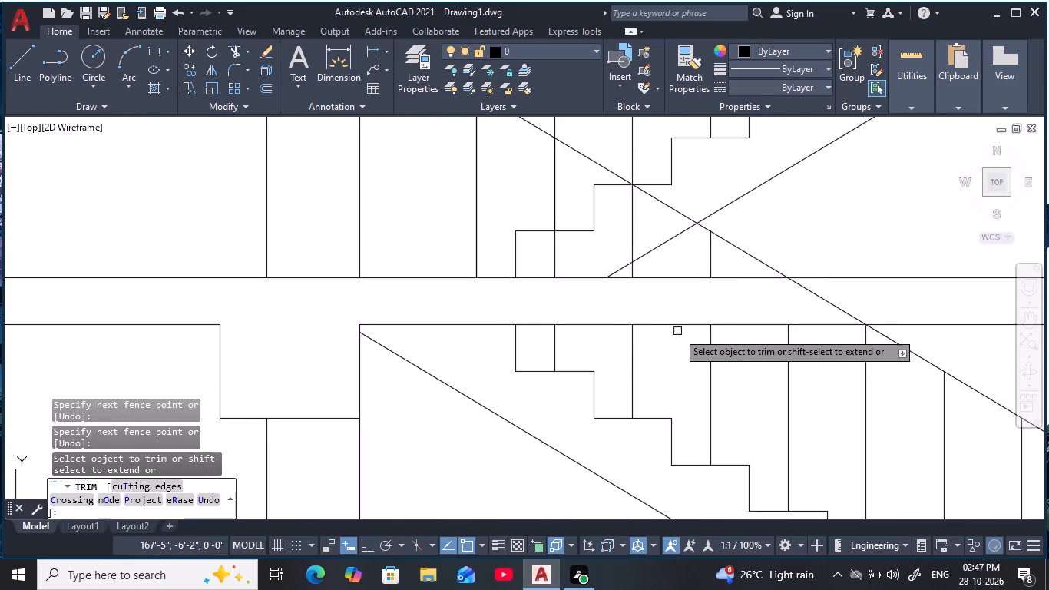
pyautogui.moveTo(664, 300); pyautogui.dragTo(670, 344, button='middle')
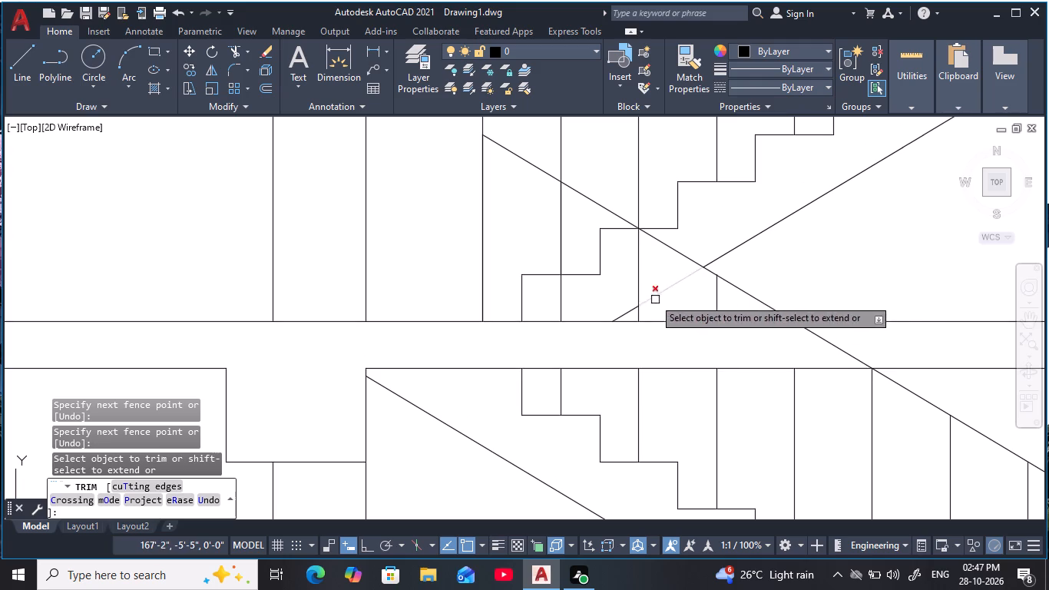
pyautogui.moveTo(659, 264); pyautogui.dragTo(565, 310)
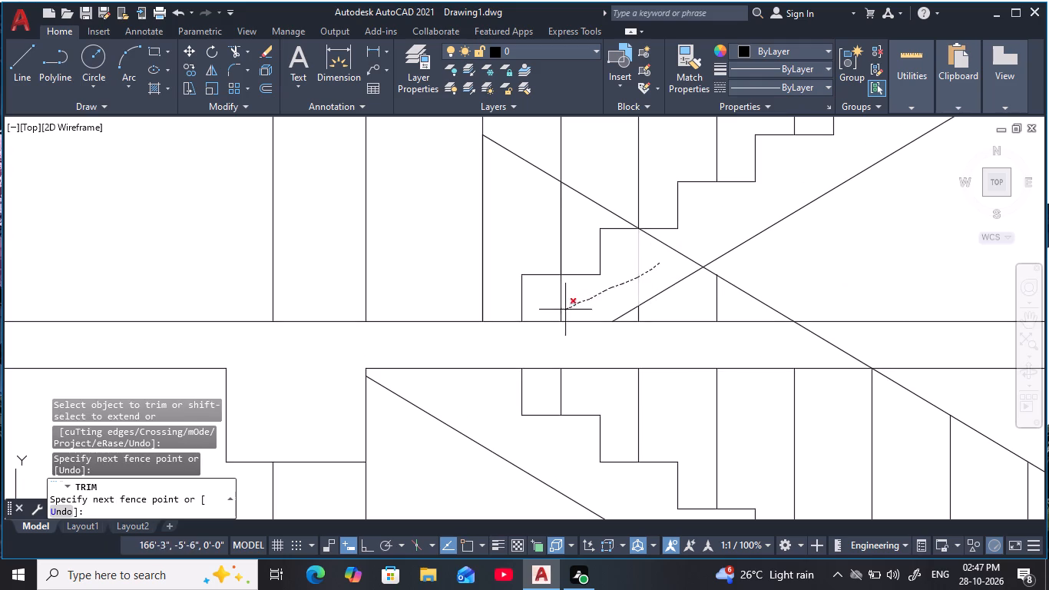
pyautogui.moveTo(565, 310); pyautogui.dragTo(555, 313)
pyautogui.scroll(-4, 660, 310)
pyautogui.moveTo(665, 310); pyautogui.dragTo(657, 350, button='middle')
pyautogui.scroll(2, 670, 340)
pyautogui.moveTo(657, 325); pyautogui.dragTo(630, 339)
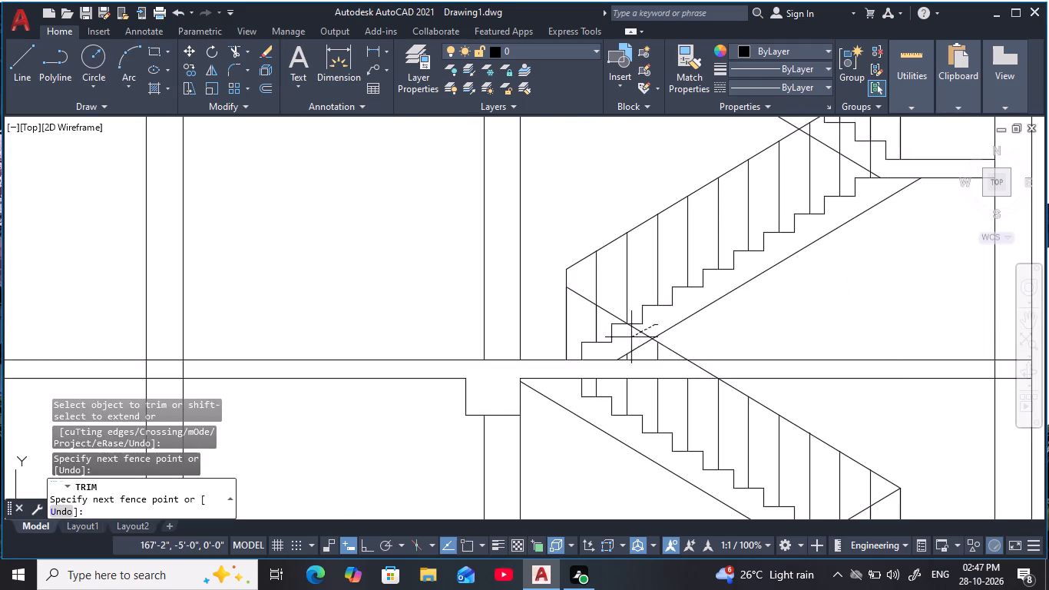
pyautogui.moveTo(630, 339); pyautogui.dragTo(628, 340)
# Trim the baluster and handrail segments crossing the slab and ascending flight's body at the fourth floor below the top stair floor.
pyautogui.scroll(-2, 773, 353)
pyautogui.moveTo(776, 348); pyautogui.dragTo(693, 268, button='middle')
pyautogui.scroll(1, 651, 376)
pyautogui.moveTo(646, 355); pyautogui.dragTo(600, 210, button='middle')
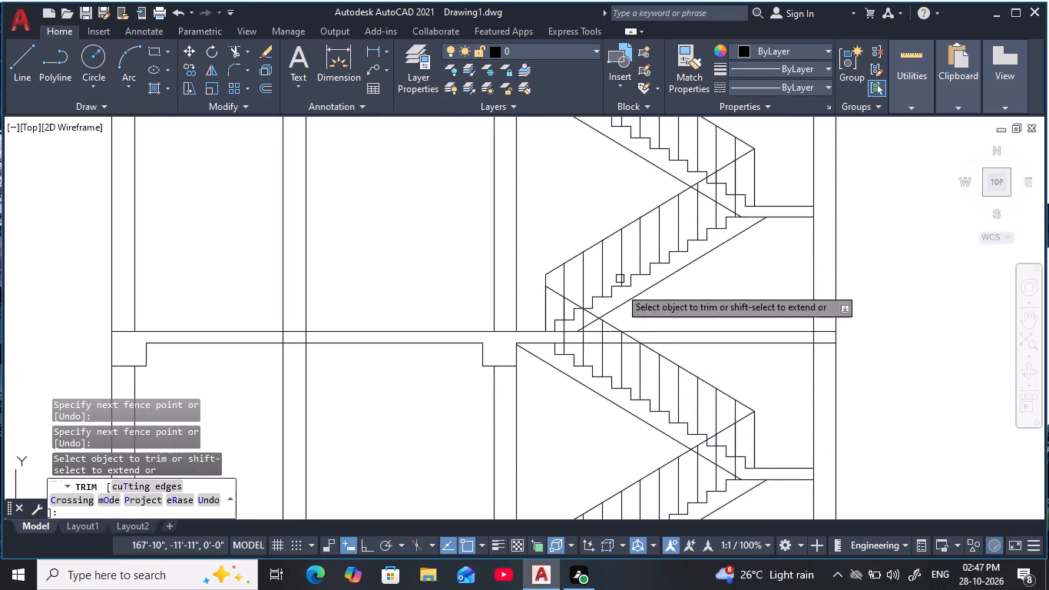
pyautogui.scroll(2, 601, 351)
pyautogui.moveTo(599, 345); pyautogui.dragTo(636, 331, button='middle')
pyautogui.scroll(1, 636, 331)
pyautogui.moveTo(736, 302); pyautogui.dragTo(551, 295)
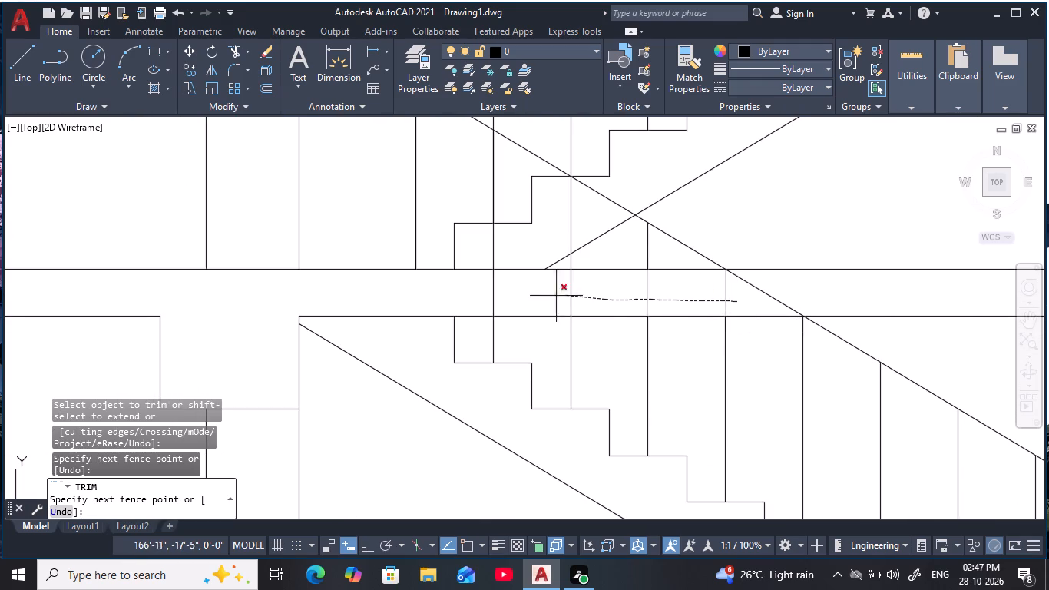
pyautogui.moveTo(551, 295); pyautogui.dragTo(474, 288)
pyautogui.moveTo(589, 217); pyautogui.dragTo(481, 257)
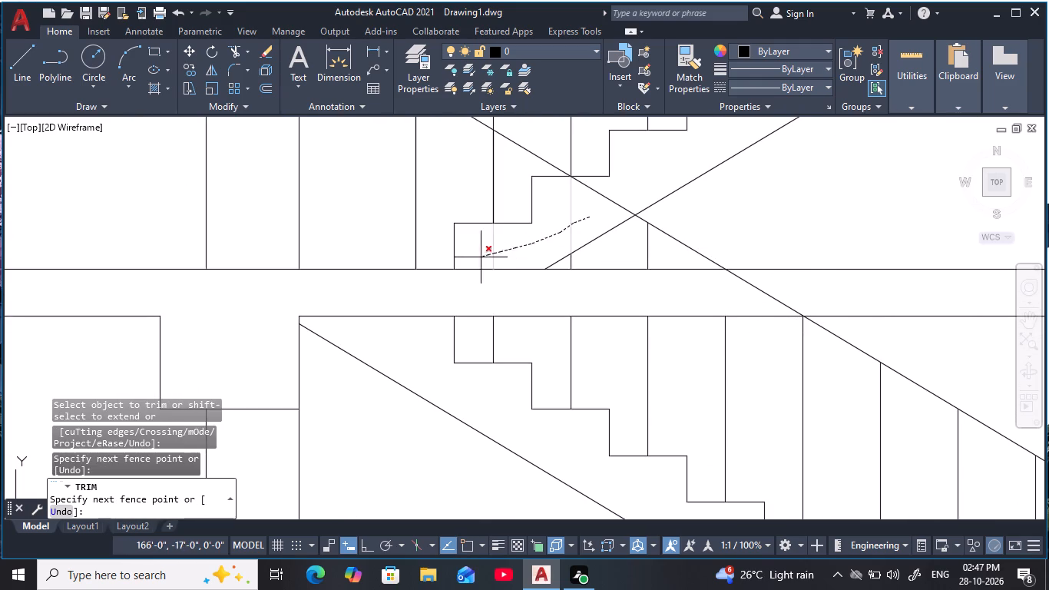
pyautogui.moveTo(481, 257); pyautogui.dragTo(480, 258)
pyautogui.moveTo(634, 190); pyautogui.dragTo(565, 230)
# Check the railings at the floors and mid-landings from the lowest flights up to the topmost landing.
pyautogui.scroll(-1, 618, 327)
pyautogui.moveTo(620, 323); pyautogui.dragTo(616, 259, button='middle')
pyautogui.scroll(-2, 650, 340)
pyautogui.moveTo(658, 351); pyautogui.dragTo(640, 284, button='middle')
pyautogui.moveTo(660, 439); pyautogui.dragTo(650, 314, button='middle')
pyautogui.moveTo(618, 319); pyautogui.dragTo(627, 362, button='middle')
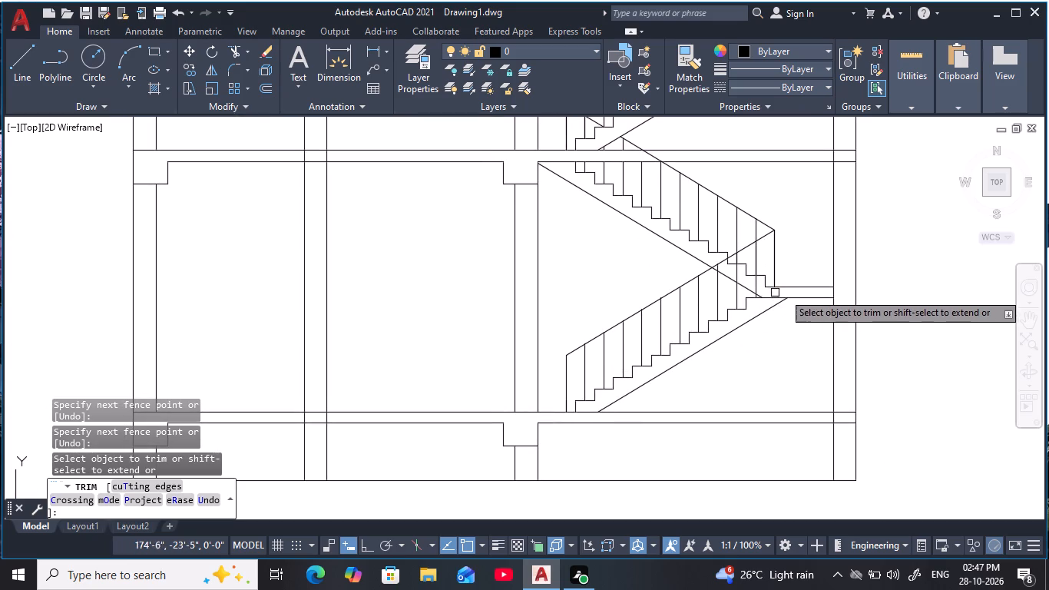
pyautogui.moveTo(794, 260); pyautogui.dragTo(753, 427, button='middle')
pyautogui.moveTo(720, 257); pyautogui.dragTo(712, 291, button='middle')
pyautogui.moveTo(739, 254); pyautogui.dragTo(746, 416, button='middle')
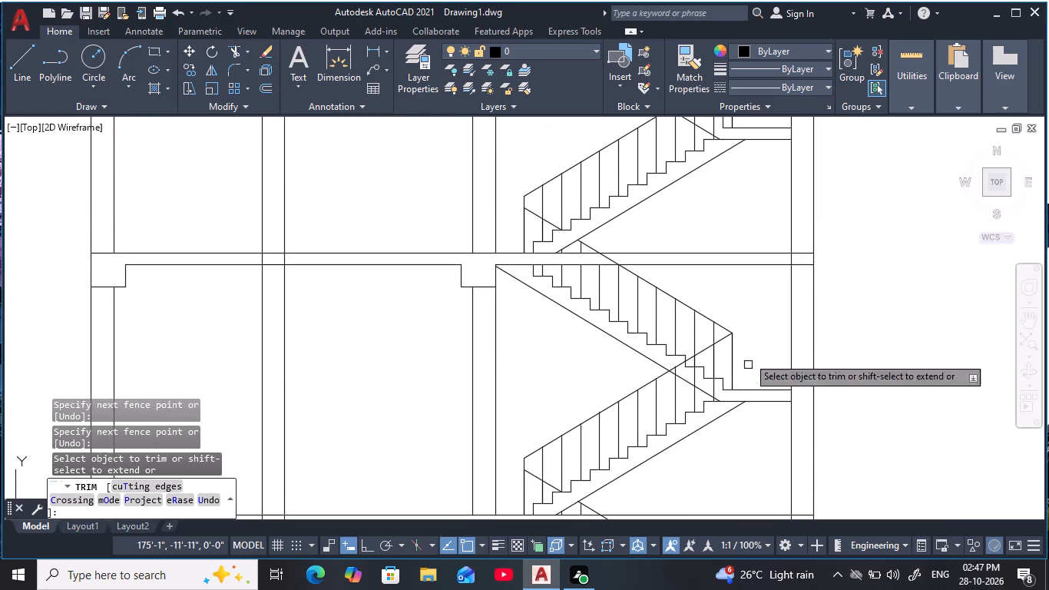
pyautogui.moveTo(730, 255); pyautogui.dragTo(703, 388, button='middle')
pyautogui.moveTo(693, 267); pyautogui.dragTo(689, 376, button='middle')
pyautogui.moveTo(639, 260); pyautogui.dragTo(644, 418, button='middle')
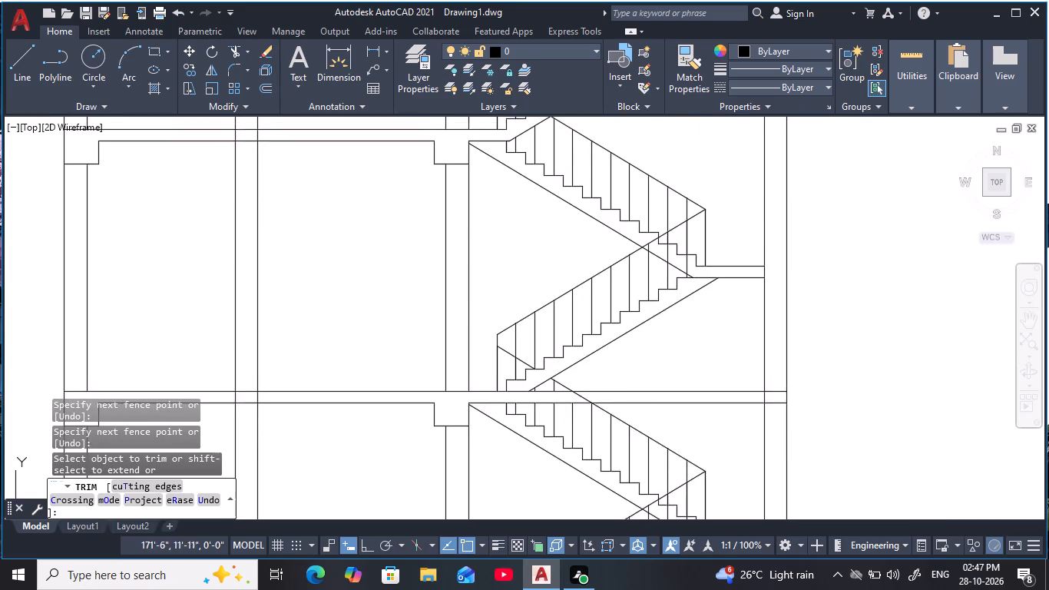
pyautogui.moveTo(633, 287); pyautogui.dragTo(641, 411, button='middle')
pyautogui.moveTo(634, 256); pyautogui.dragTo(638, 367, button='middle')
pyautogui.moveTo(663, 283); pyautogui.dragTo(656, 342, button='middle')
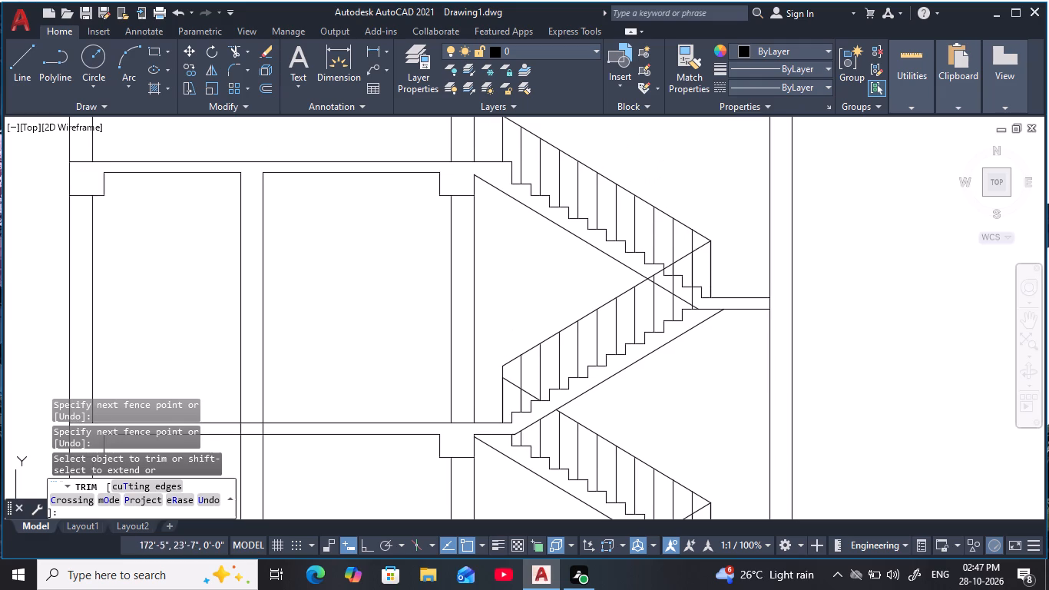
# Trim the ascending railing's balusters and handrail where they cross the descending flight's body near the topmost mid-landing.
pyautogui.scroll(2, 696, 298)
pyautogui.moveTo(716, 313); pyautogui.dragTo(640, 268)
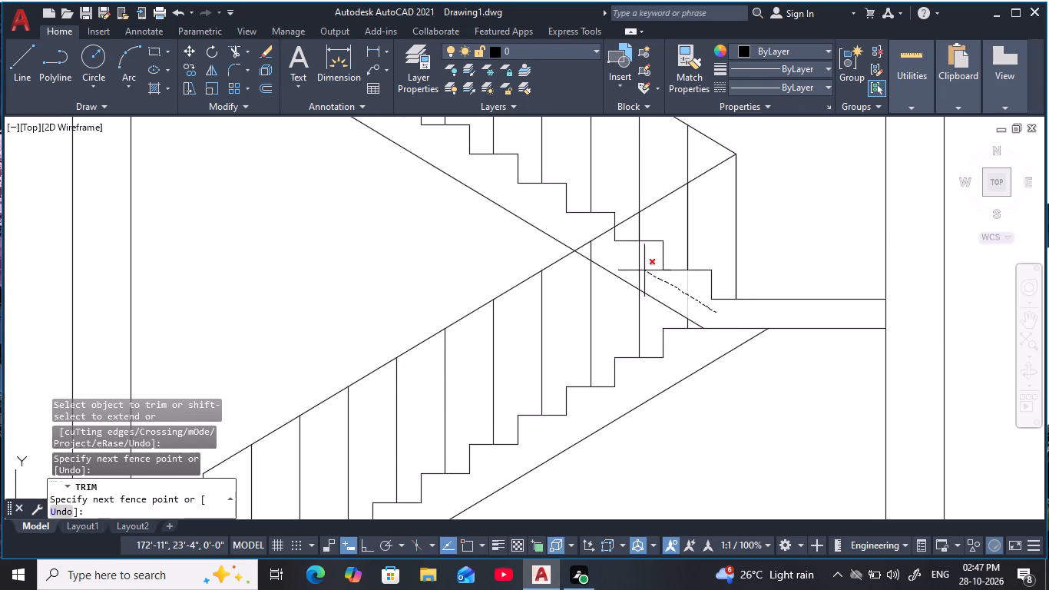
pyautogui.moveTo(640, 268); pyautogui.dragTo(625, 260)
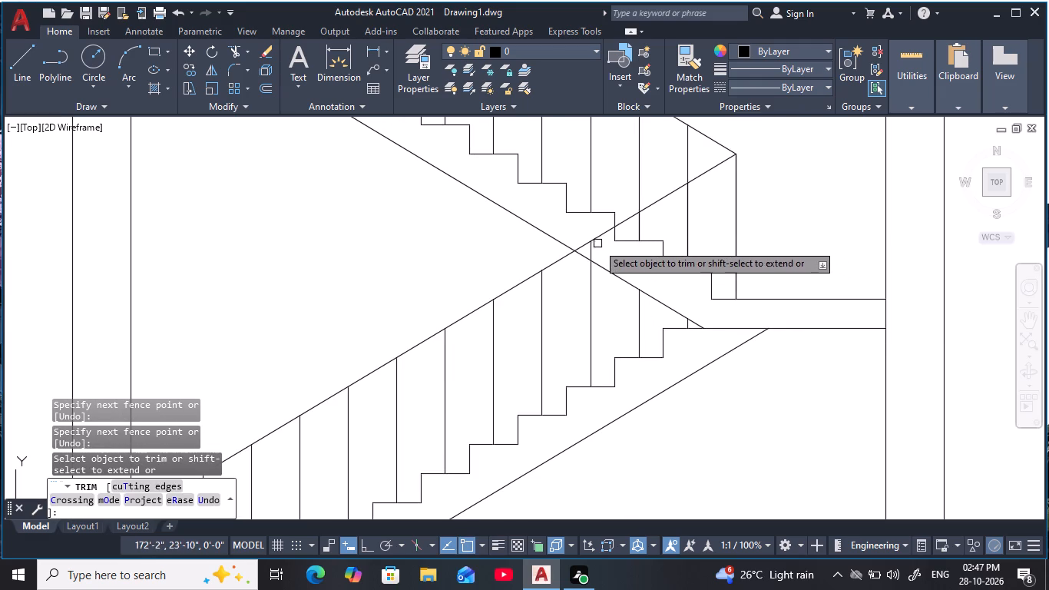
pyautogui.click(591, 250)
pyautogui.click(587, 244)
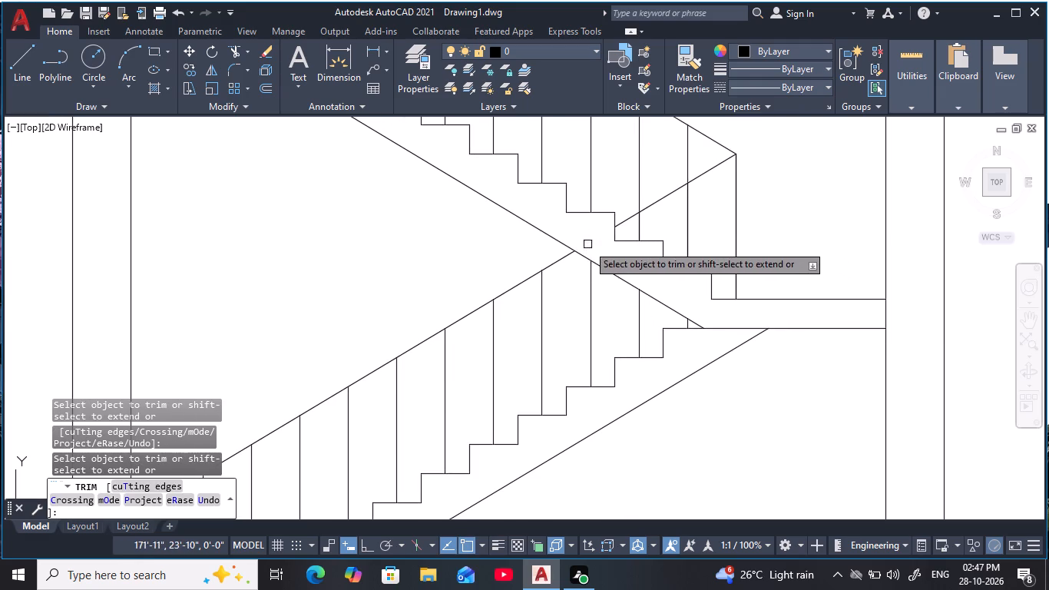
# Trim the ascending railing's balusters and handrail where they cross the descending flight's body near the second mid-landing from the top.
pyautogui.scroll(-2, 657, 287)
pyautogui.moveTo(663, 292); pyautogui.dragTo(691, 359, button='middle')
pyautogui.moveTo(706, 452); pyautogui.dragTo(690, 303, button='middle')
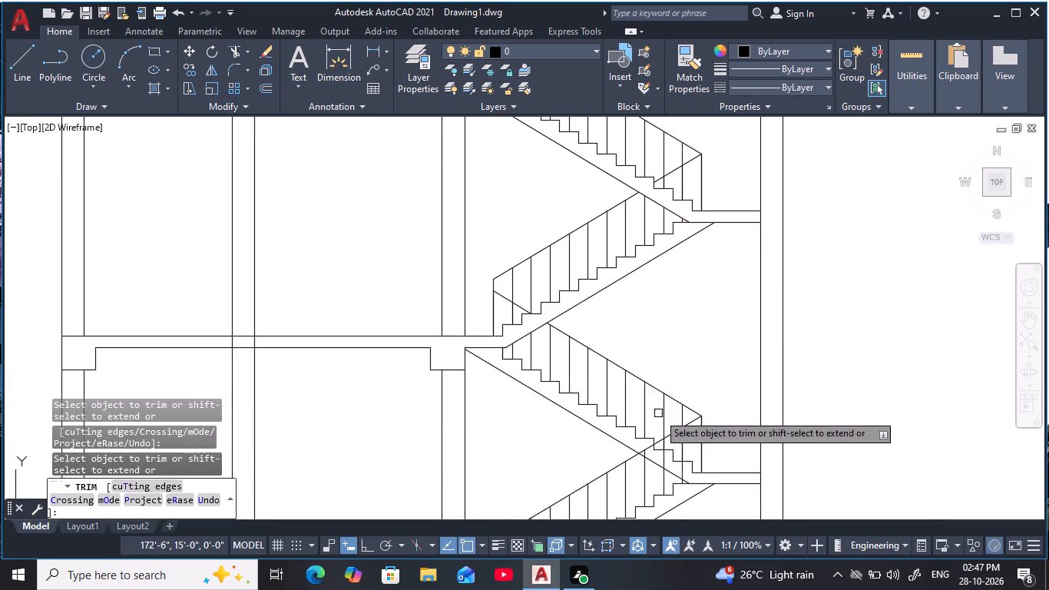
pyautogui.moveTo(677, 423); pyautogui.dragTo(666, 289, button='middle')
pyautogui.scroll(2, 666, 332)
pyautogui.moveTo(709, 366); pyautogui.dragTo(635, 320)
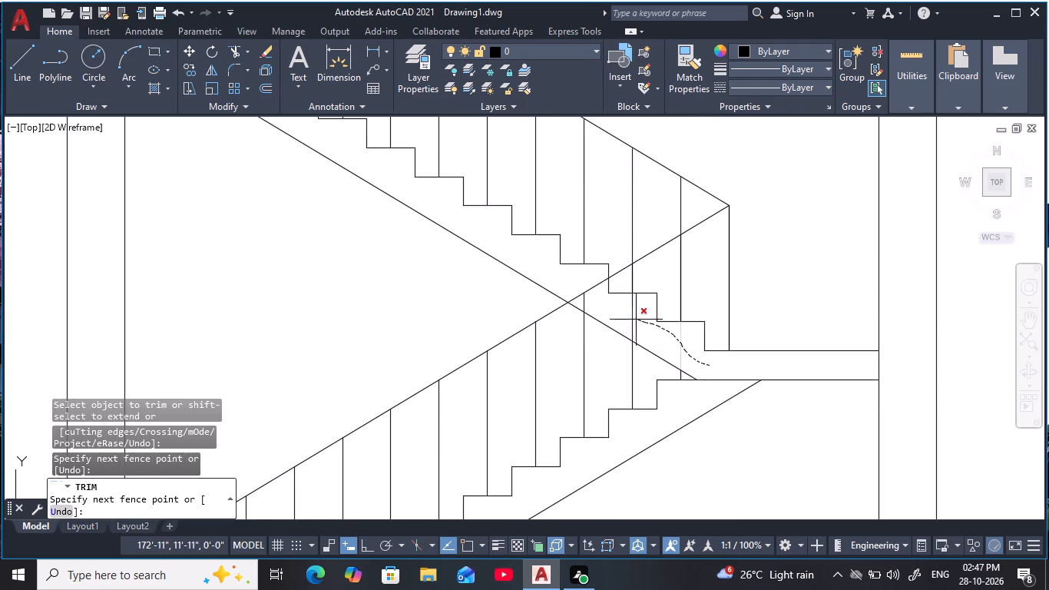
pyautogui.moveTo(635, 320); pyautogui.dragTo(616, 313)
pyautogui.moveTo(599, 306); pyautogui.dragTo(581, 290)
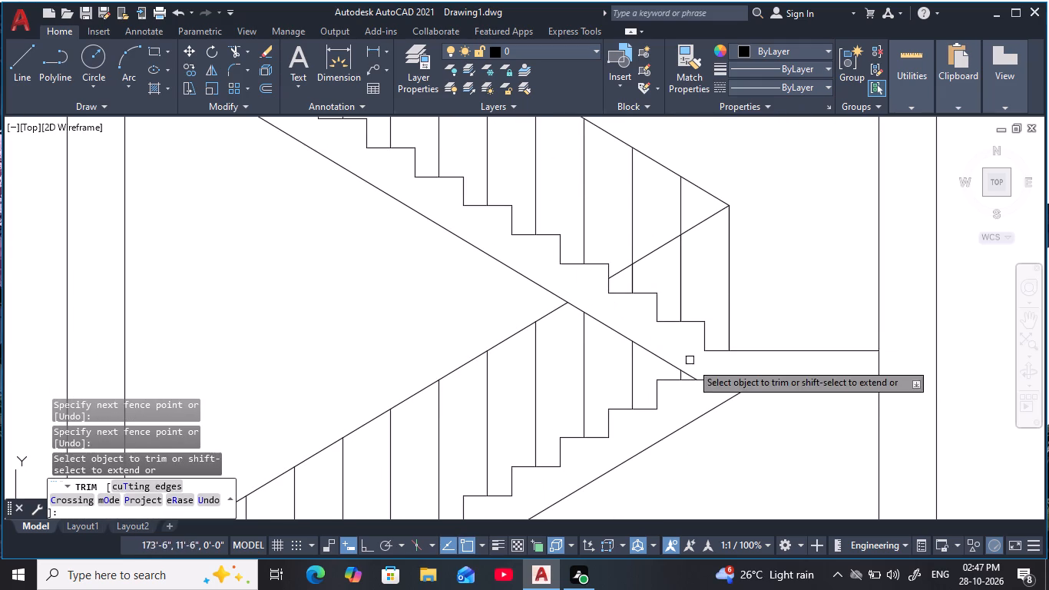
# Trim the ascending railing's balusters and handrail where they cross the descending flight's body near the third mid-landing from the top.
pyautogui.scroll(-1, 730, 429)
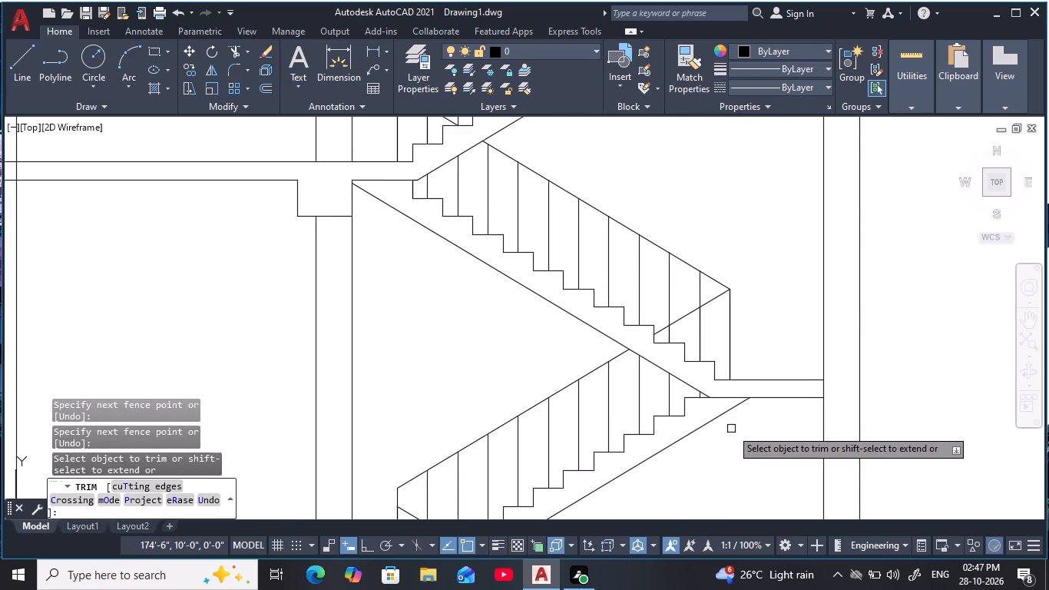
pyautogui.moveTo(733, 428); pyautogui.dragTo(705, 307, button='middle')
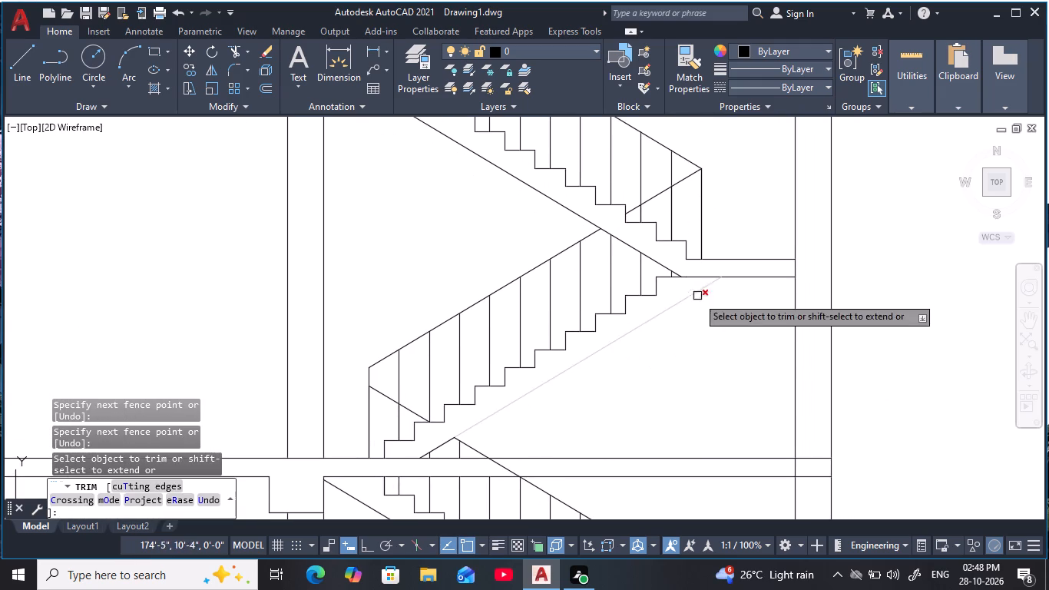
pyautogui.moveTo(686, 369); pyautogui.dragTo(682, 170, button='middle')
pyautogui.moveTo(690, 426); pyautogui.dragTo(690, 384, button='middle')
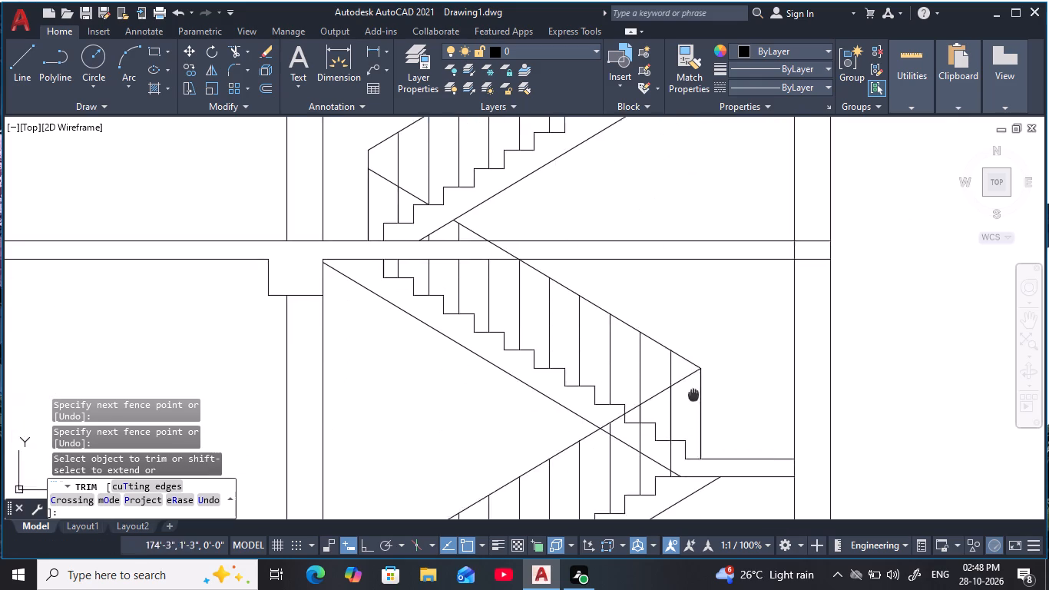
pyautogui.moveTo(690, 384); pyautogui.dragTo(676, 293, button='middle')
pyautogui.scroll(1, 663, 344)
pyautogui.moveTo(675, 364); pyautogui.dragTo(551, 300)
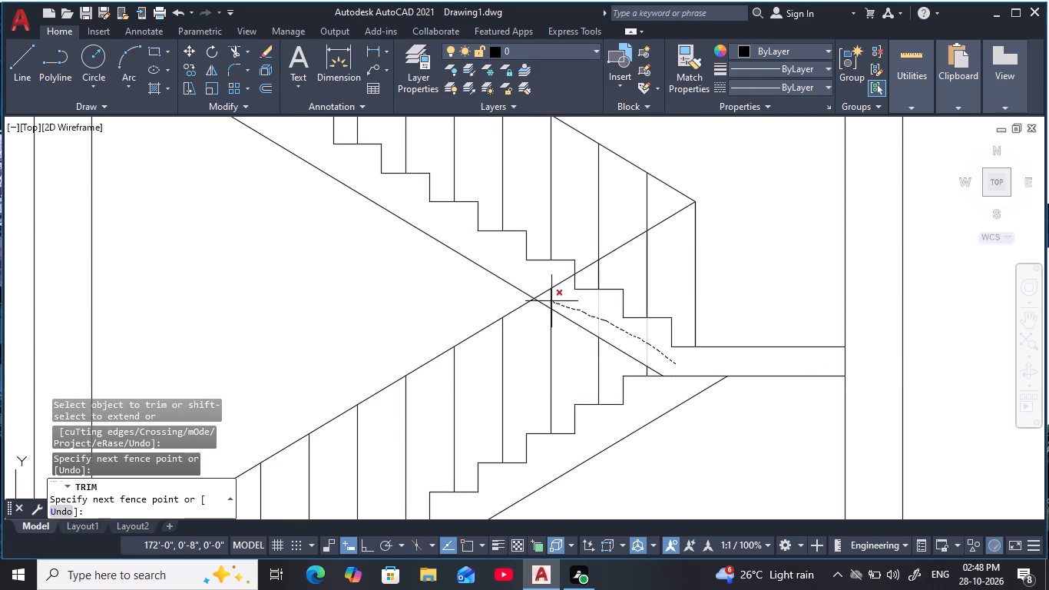
pyautogui.moveTo(551, 300); pyautogui.dragTo(541, 286)
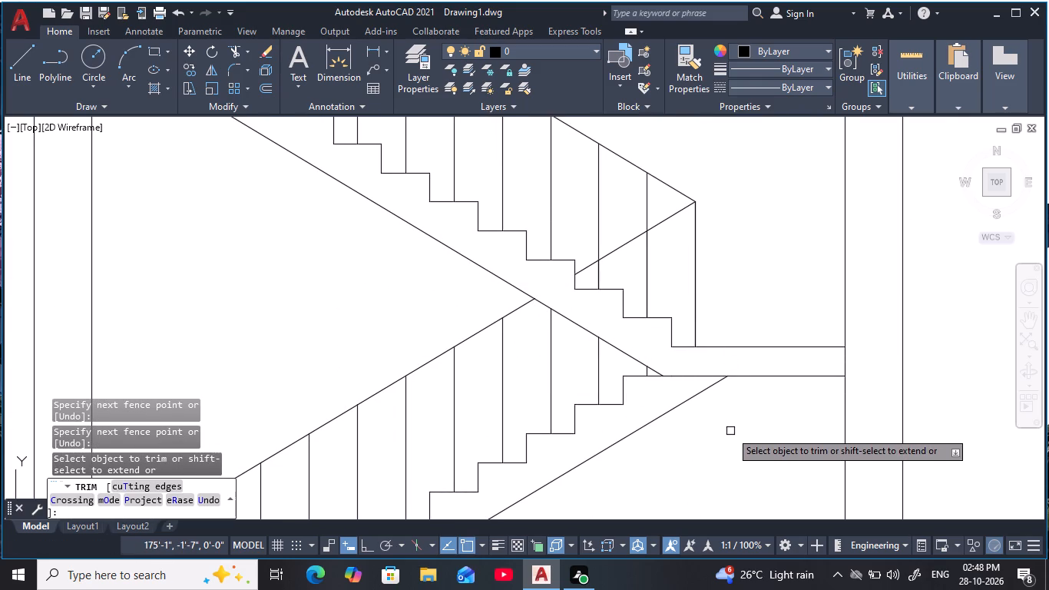
# Trim the ascending railing's balusters and handrail where they cross the descending flight's body near the fourth mid-landing from the top.
pyautogui.scroll(-2, 722, 433)
pyautogui.moveTo(722, 429); pyautogui.dragTo(705, 317, button='middle')
pyautogui.moveTo(682, 404); pyautogui.dragTo(649, 230, button='middle')
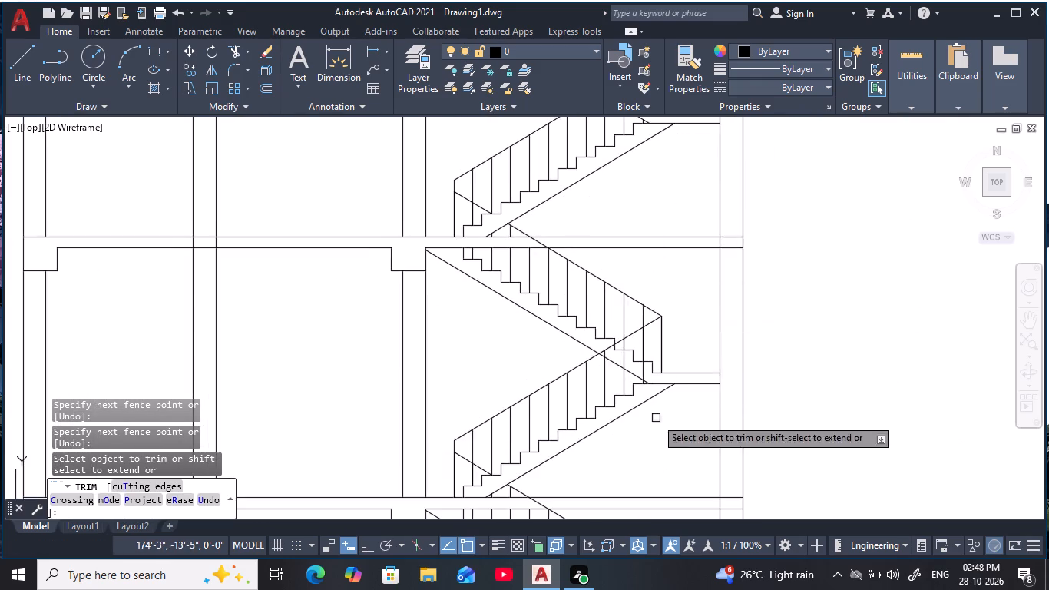
pyautogui.moveTo(660, 415); pyautogui.dragTo(663, 355, button='middle')
pyautogui.scroll(3, 646, 308)
pyautogui.moveTo(668, 339); pyautogui.dragTo(521, 254)
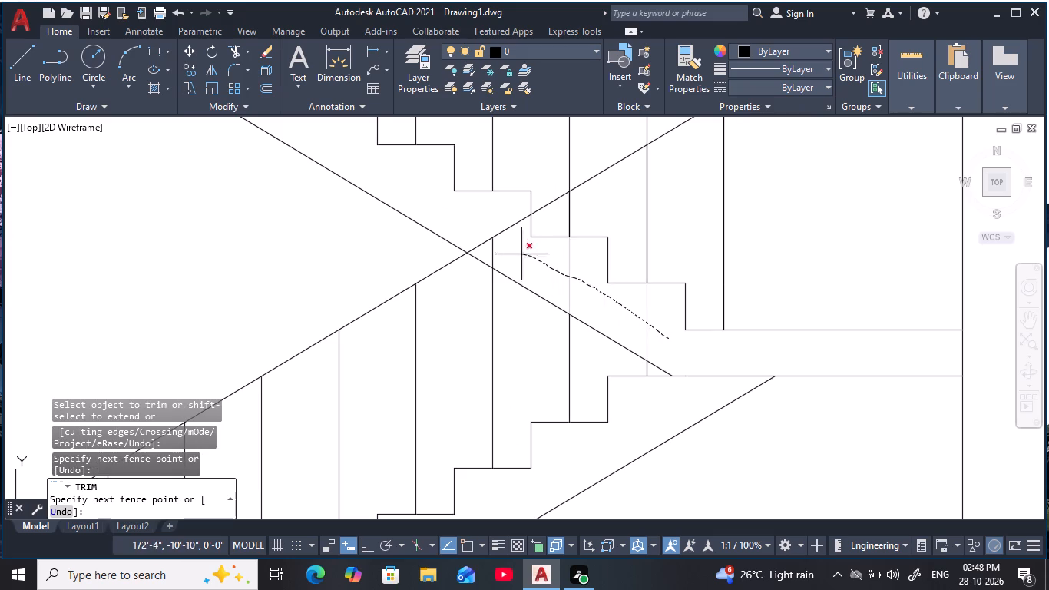
pyautogui.moveTo(521, 254); pyautogui.dragTo(479, 233)
# Trim the ascending railing's balusters and handrail where they cross the descending flight's body near the lowest mid-landing.
pyautogui.scroll(-3, 649, 354)
pyautogui.moveTo(684, 368); pyautogui.dragTo(680, 248, button='middle')
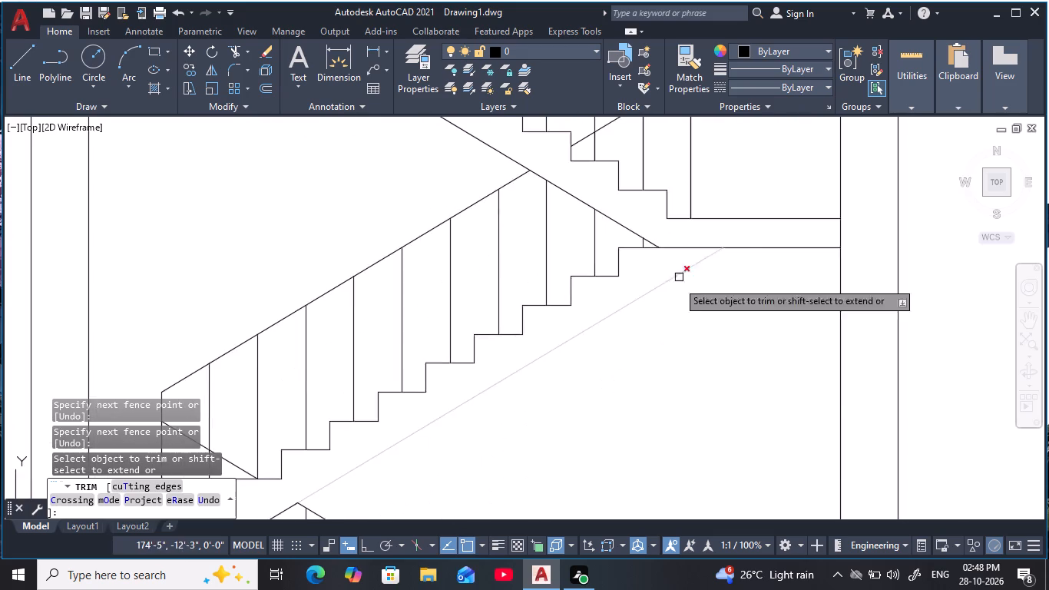
pyautogui.scroll(-2, 635, 384)
pyautogui.moveTo(645, 366); pyautogui.dragTo(680, 195, button='middle')
pyautogui.moveTo(688, 429); pyautogui.dragTo(690, 363, button='middle')
pyautogui.scroll(3, 686, 352)
pyautogui.moveTo(680, 351); pyautogui.dragTo(607, 308)
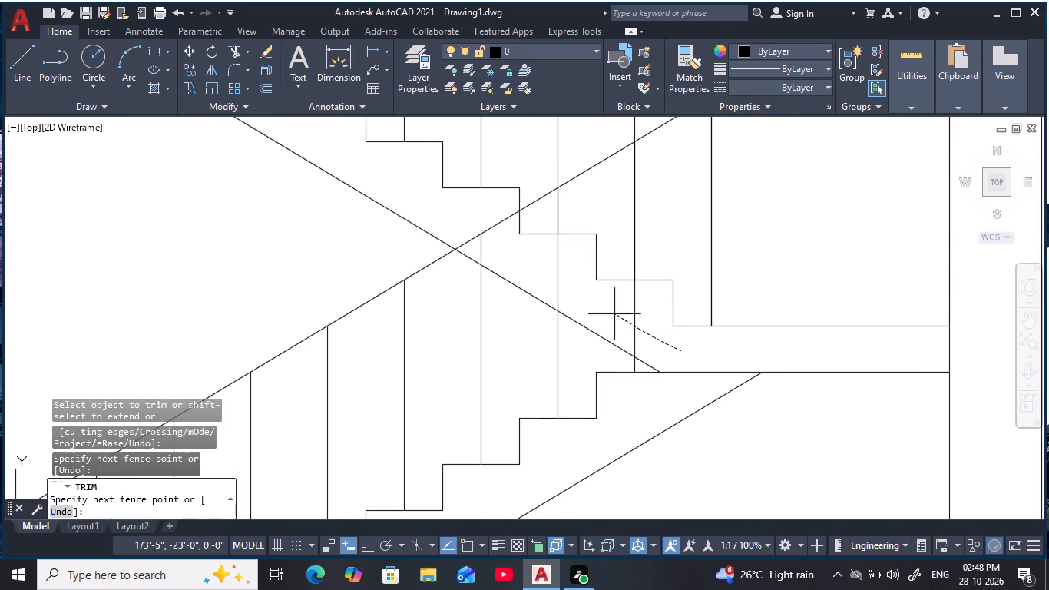
pyautogui.moveTo(607, 308); pyautogui.dragTo(472, 234)
pyautogui.scroll(-3, 512, 266)
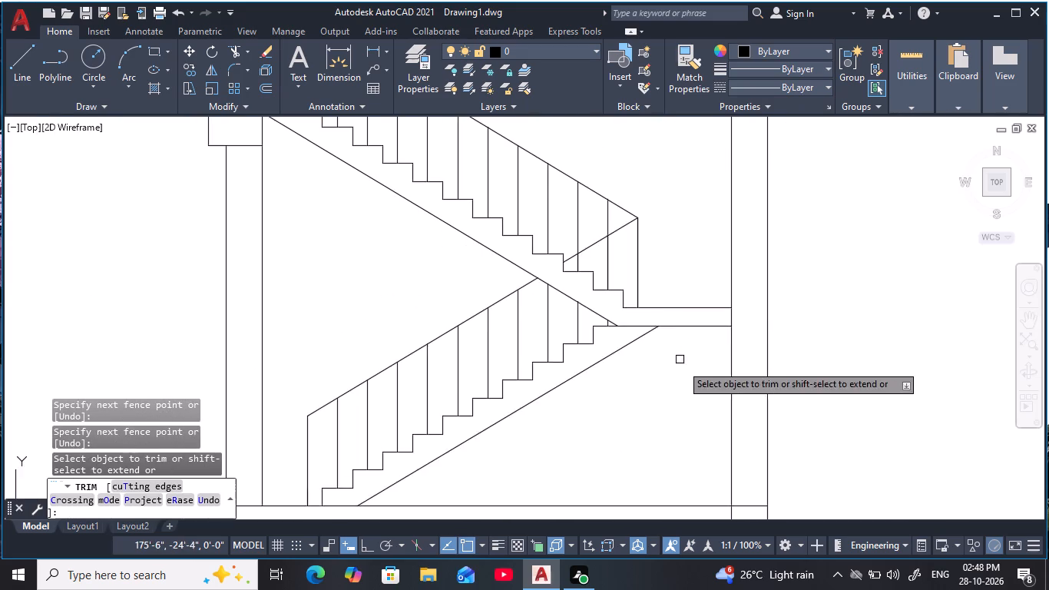
pyautogui.scroll(-1, 677, 386)
pyautogui.moveTo(672, 382); pyautogui.dragTo(692, 280, button='middle')
pyautogui.moveTo(654, 306); pyautogui.dragTo(657, 398, button='middle')
pyautogui.scroll(-3, 654, 306)
pyautogui.press('Escape')
pyautogui.moveTo(668, 380); pyautogui.dragTo(673, 397, button='middle')
pyautogui.press('Escape')
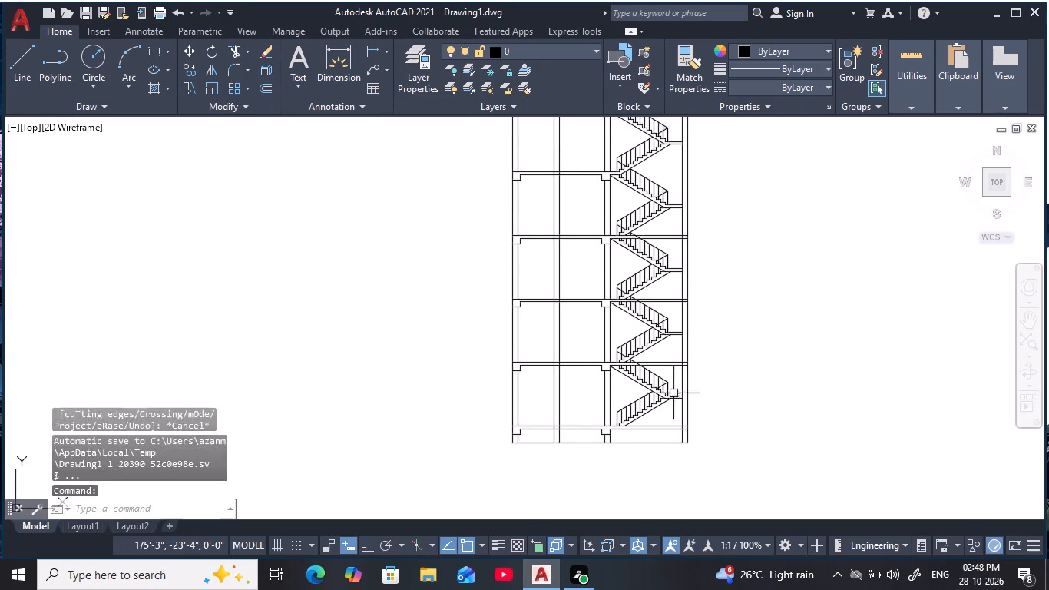
# Check the trimmed railings over the full height of the staircase section.
pyautogui.press('Escape')
pyautogui.press('Escape')
pyautogui.scroll(1, 683, 359)
pyautogui.moveTo(683, 359); pyautogui.dragTo(714, 379, button='middle')
pyautogui.scroll(-1, 739, 363)
pyautogui.moveTo(766, 362); pyautogui.dragTo(776, 408, button='middle')
pyautogui.scroll(-2, 772, 394)
pyautogui.moveTo(772, 393); pyautogui.dragTo(752, 372, button='middle')
pyautogui.scroll(2, 752, 372)
pyautogui.scroll(-1, 753, 369)
pyautogui.moveTo(753, 369); pyautogui.dragTo(711, 376, button='middle')
pyautogui.press('Escape')
pyautogui.press('Escape')
pyautogui.press('Escape')
pyautogui.press('Escape')
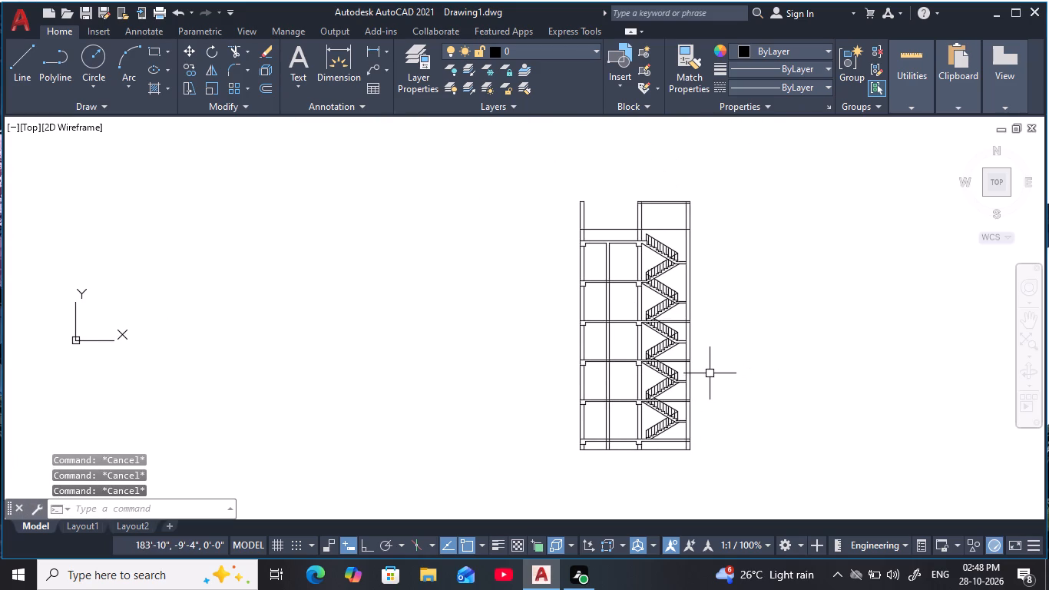
pyautogui.press('Escape')
pyautogui.press('Escape')
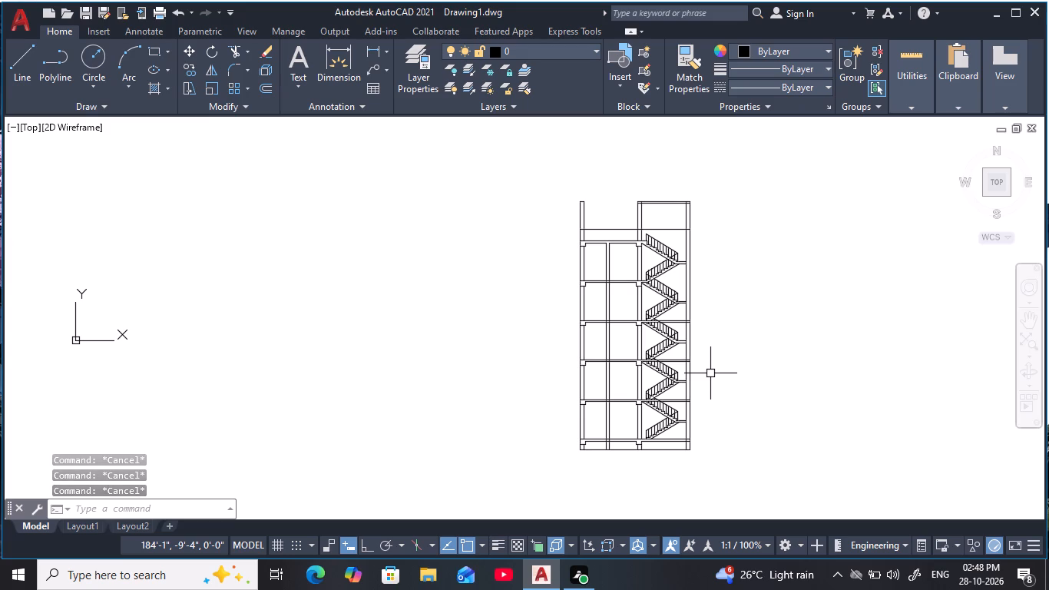
# Turn on Ortho mode for drawing a line from the midpoint of the topmost mid-landing's underside.
pyautogui.scroll(3, 691, 266)
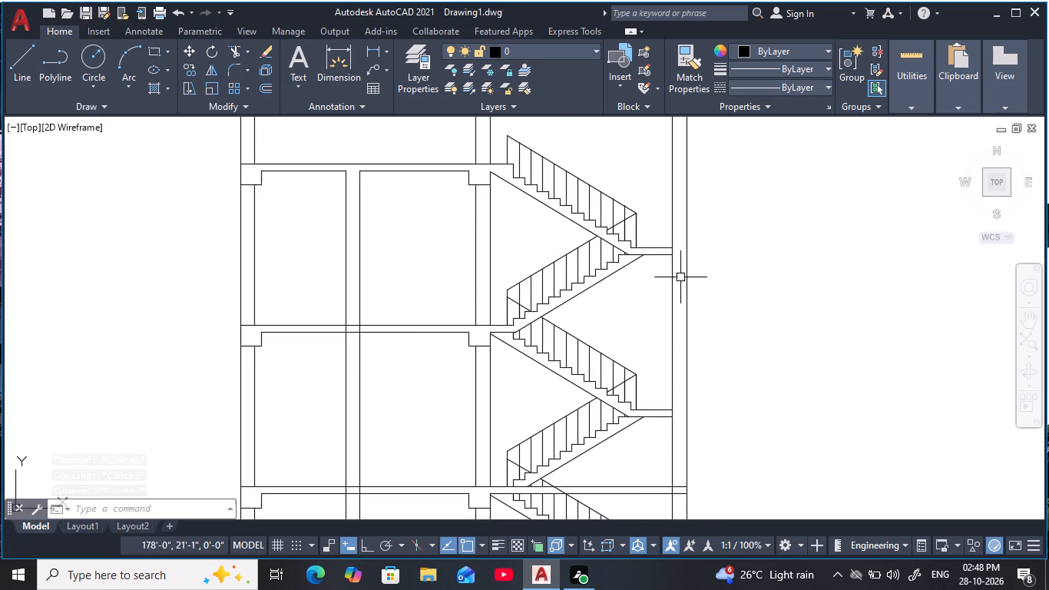
pyautogui.scroll(2, 647, 298)
pyautogui.moveTo(647, 302); pyautogui.dragTo(668, 412, button='middle')
pyautogui.press('Escape')
pyautogui.press('Escape')
pyautogui.scroll(3, 679, 348)
pyautogui.press('Escape')
pyautogui.moveTo(679, 344); pyautogui.dragTo(644, 472, button='middle')
pyautogui.press('Escape')
pyautogui.scroll(-1, 633, 471)
pyautogui.press('Escape')
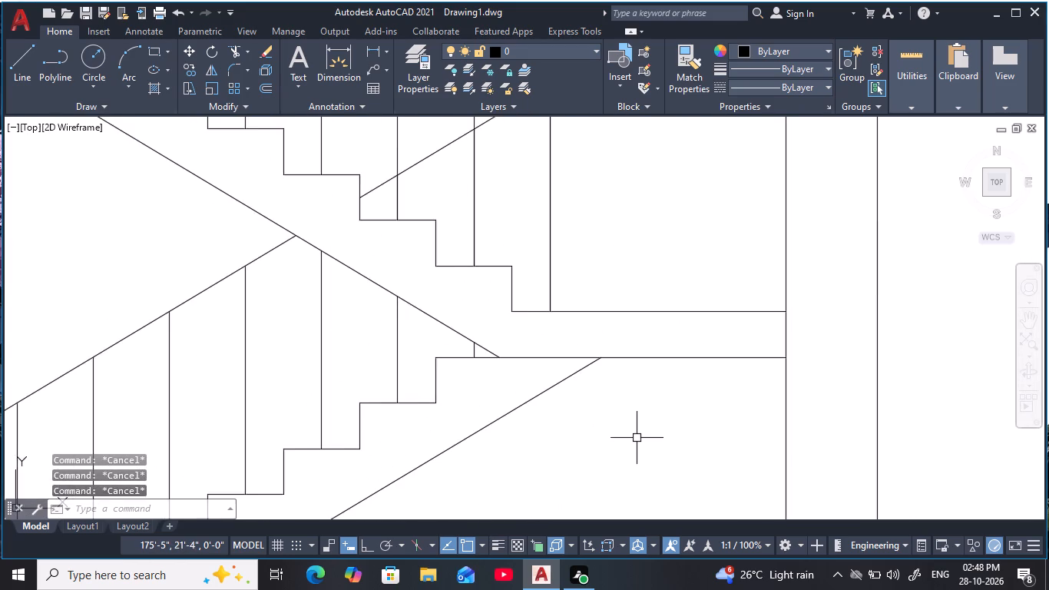
pyautogui.press('Escape')
pyautogui.moveTo(637, 437); pyautogui.dragTo(571, 433, button='middle')
pyautogui.press('Escape')
pyautogui.press('Escape')
pyautogui.press('l')
pyautogui.press('space')
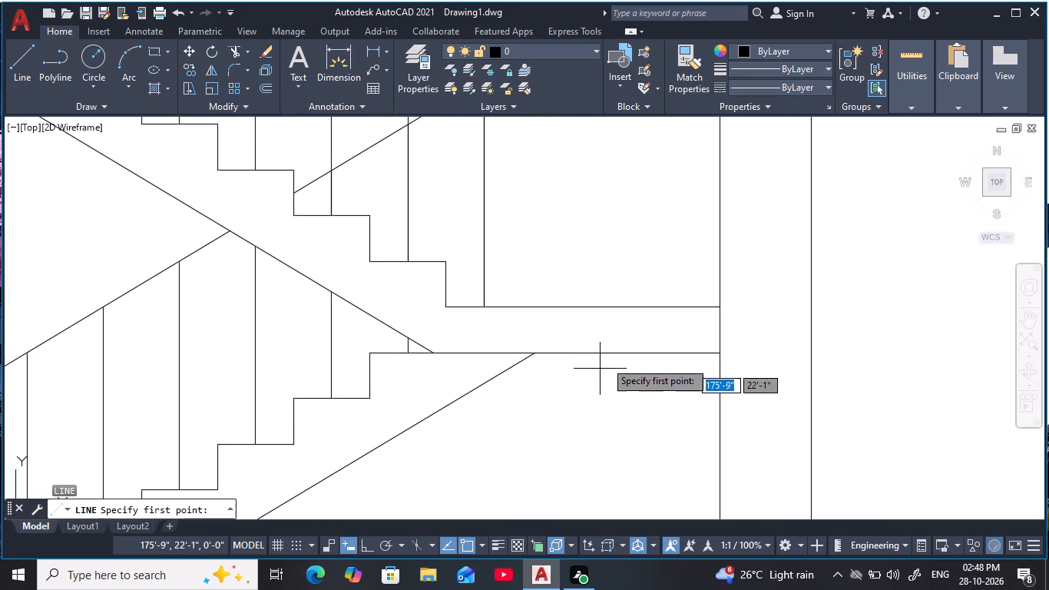
pyautogui.click(630, 353)
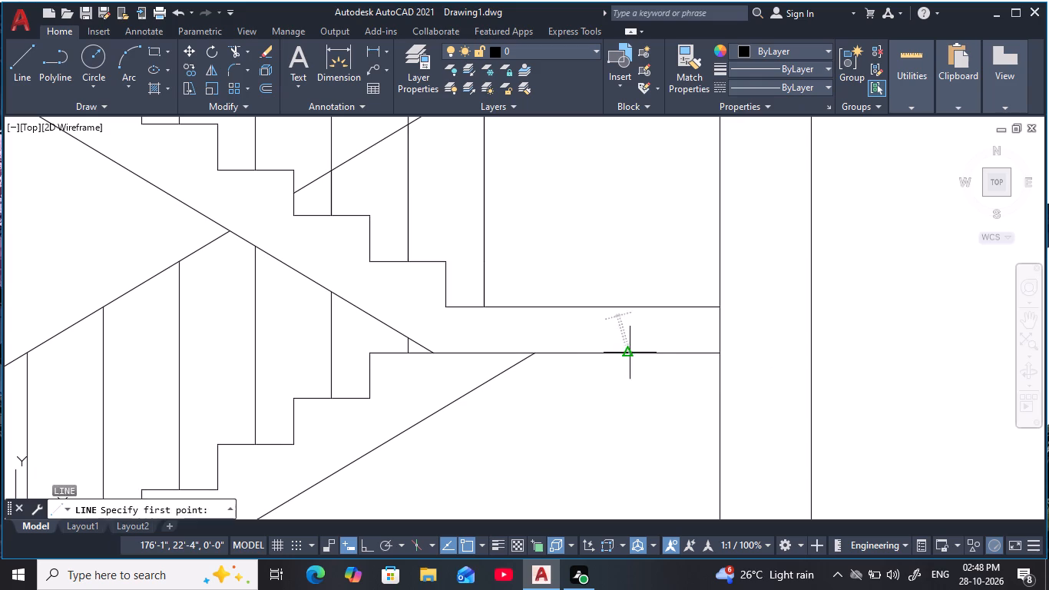
pyautogui.press('F8')
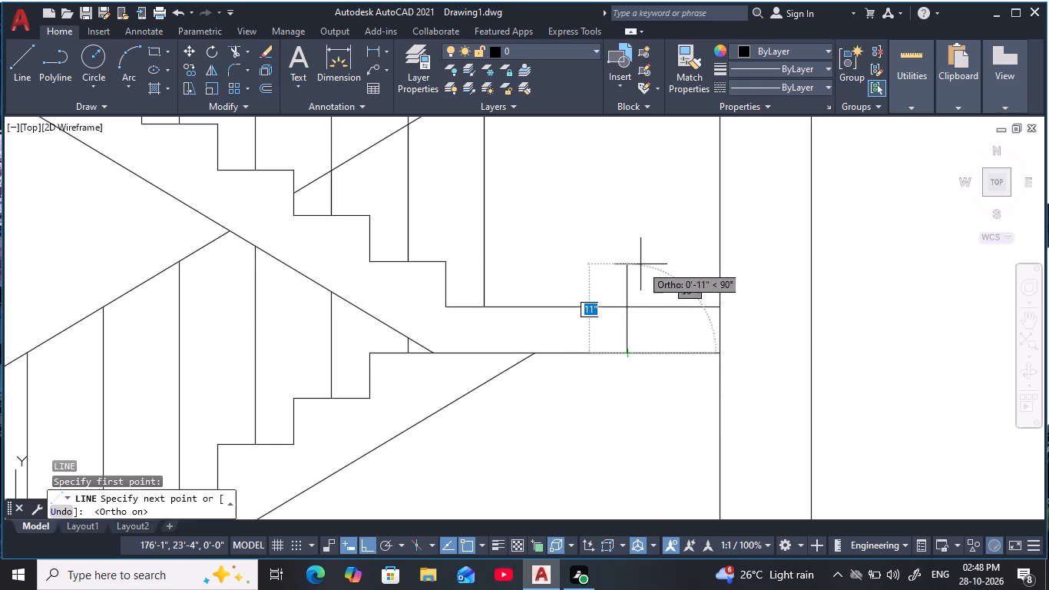
pyautogui.press('Escape')
pyautogui.press('Escape')
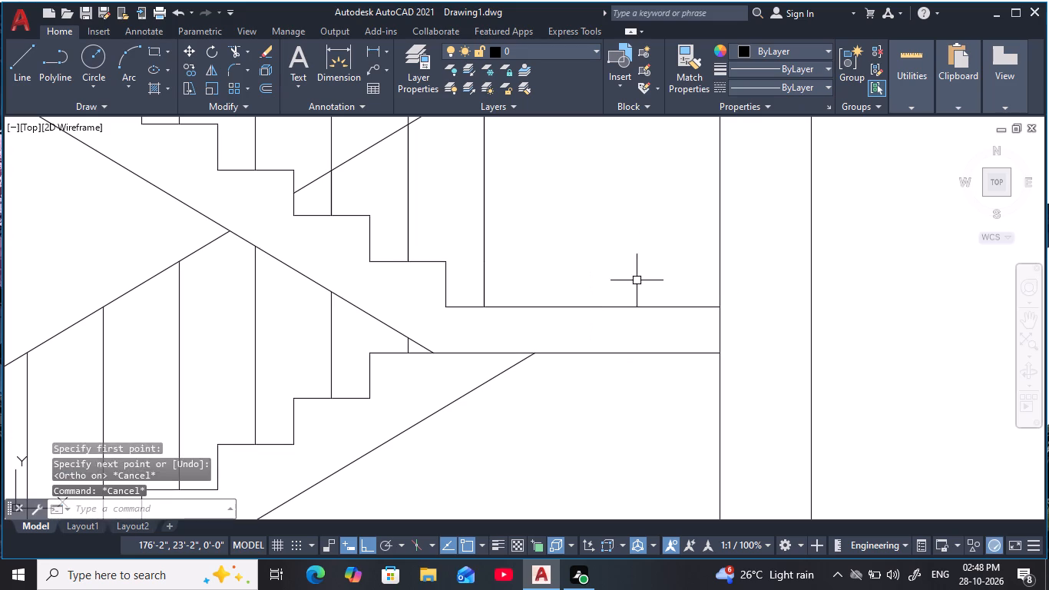
# Draw a vertical line from the midpoint of the topmost mid-landing's underside up to a point above its top edge.
pyautogui.press('Escape')
pyautogui.press('Escape')
pyautogui.write('L')
pyautogui.press('space')
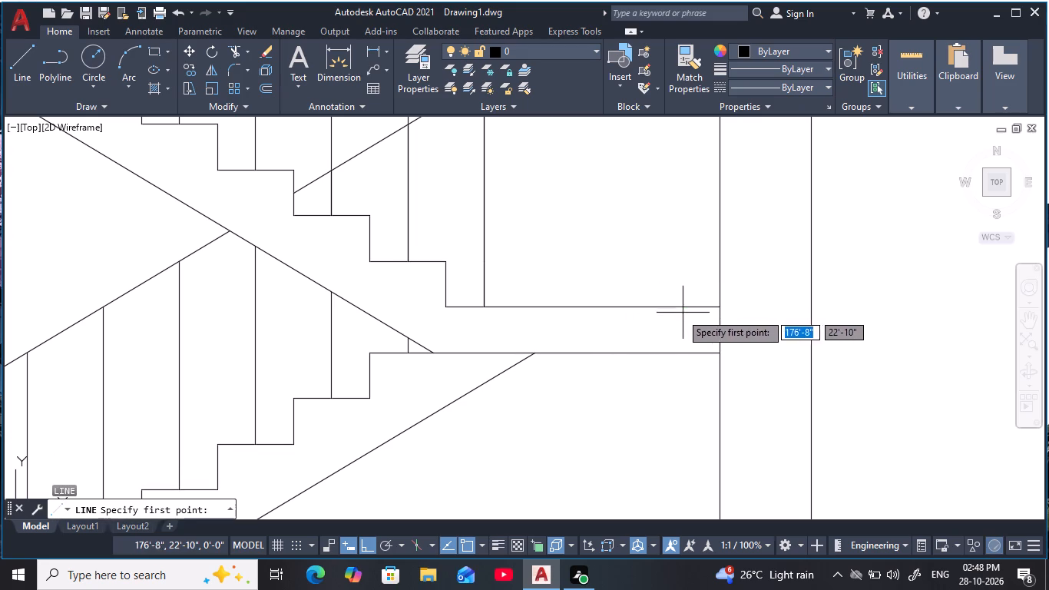
pyautogui.click(624, 354)
pyautogui.click(637, 240)
pyautogui.press('Escape')
pyautogui.press('Escape')
pyautogui.press('Escape')
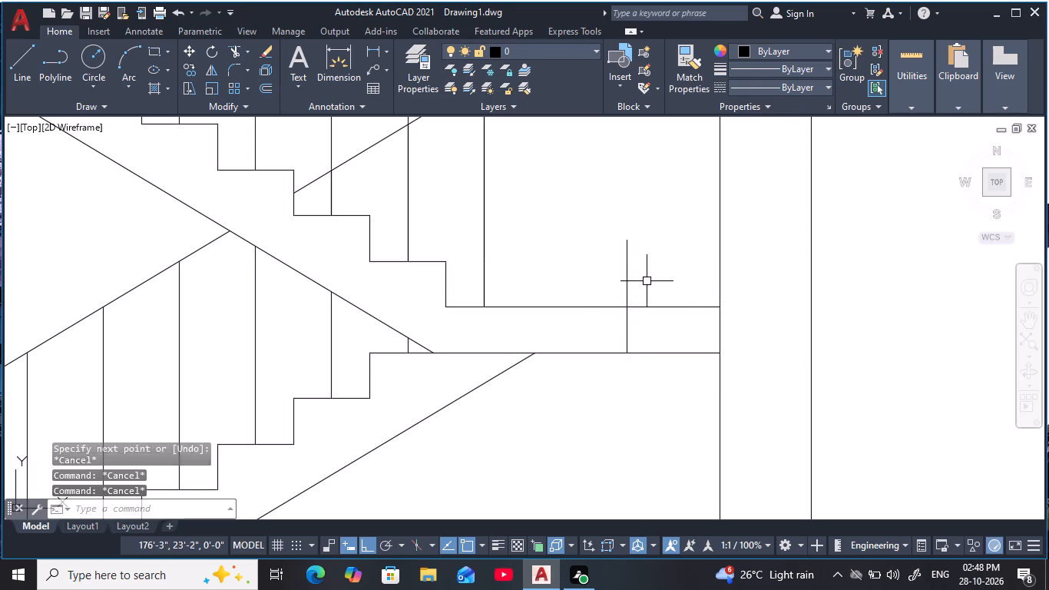
pyautogui.press('Escape')
pyautogui.press('Escape')
pyautogui.press('Escape')
pyautogui.press('Escape')
pyautogui.press('Escape')
pyautogui.press('Escape')
pyautogui.press('Escape')
pyautogui.press('Escape')
pyautogui.press('Escape')
pyautogui.press('Escape')
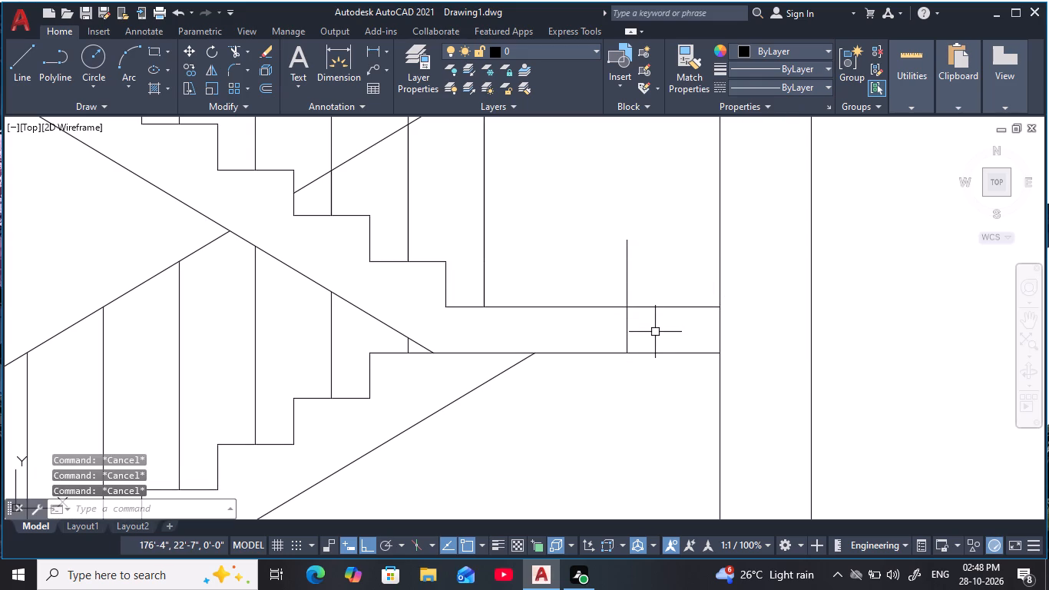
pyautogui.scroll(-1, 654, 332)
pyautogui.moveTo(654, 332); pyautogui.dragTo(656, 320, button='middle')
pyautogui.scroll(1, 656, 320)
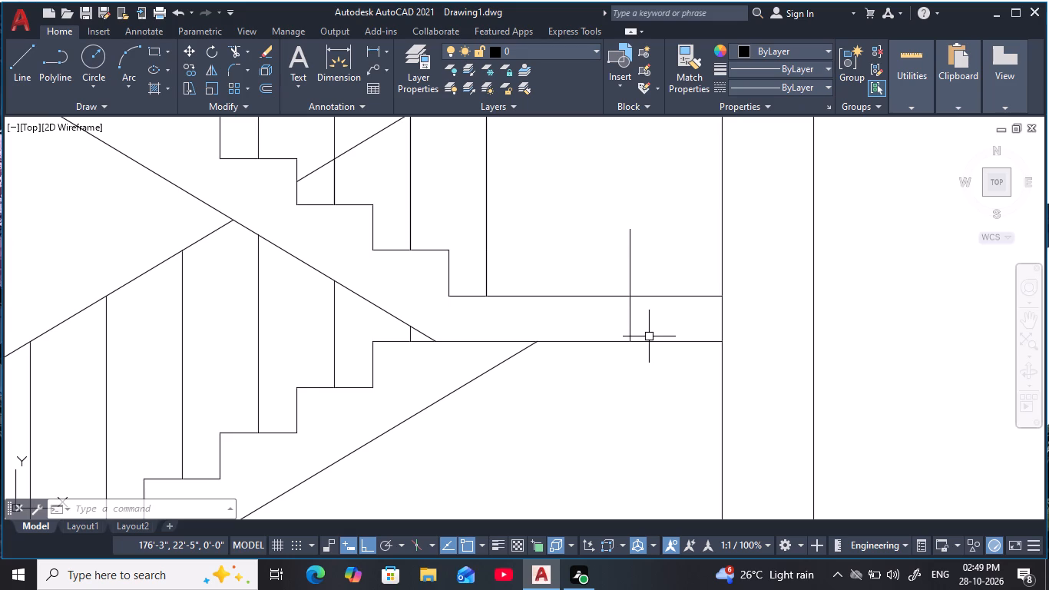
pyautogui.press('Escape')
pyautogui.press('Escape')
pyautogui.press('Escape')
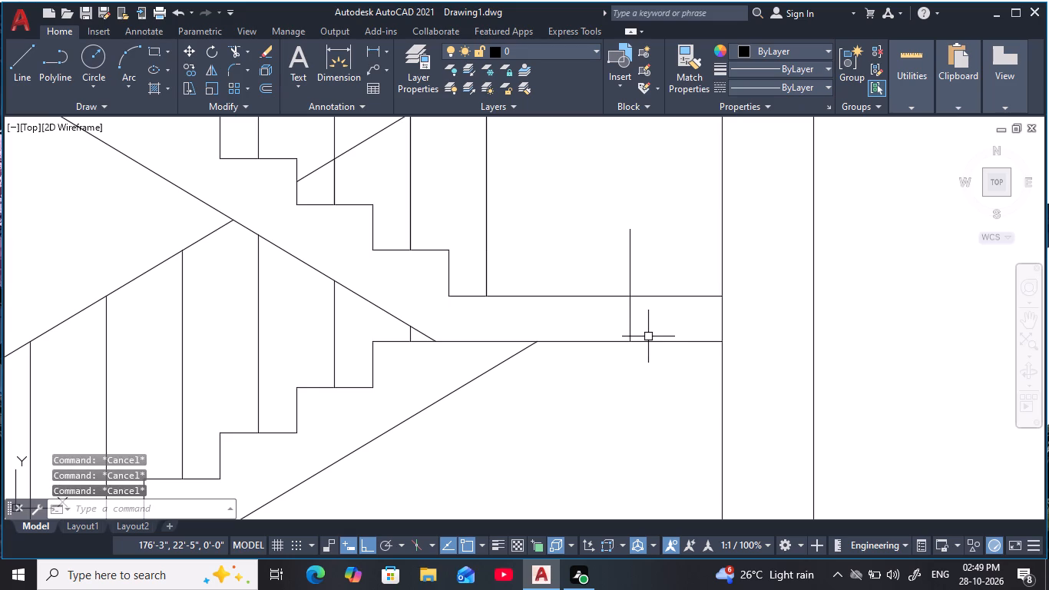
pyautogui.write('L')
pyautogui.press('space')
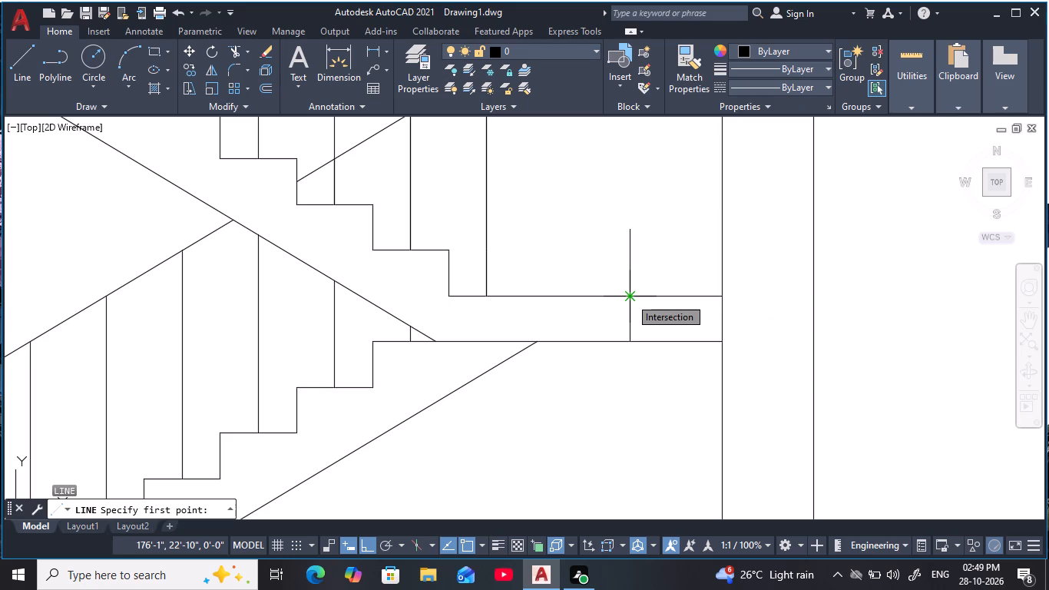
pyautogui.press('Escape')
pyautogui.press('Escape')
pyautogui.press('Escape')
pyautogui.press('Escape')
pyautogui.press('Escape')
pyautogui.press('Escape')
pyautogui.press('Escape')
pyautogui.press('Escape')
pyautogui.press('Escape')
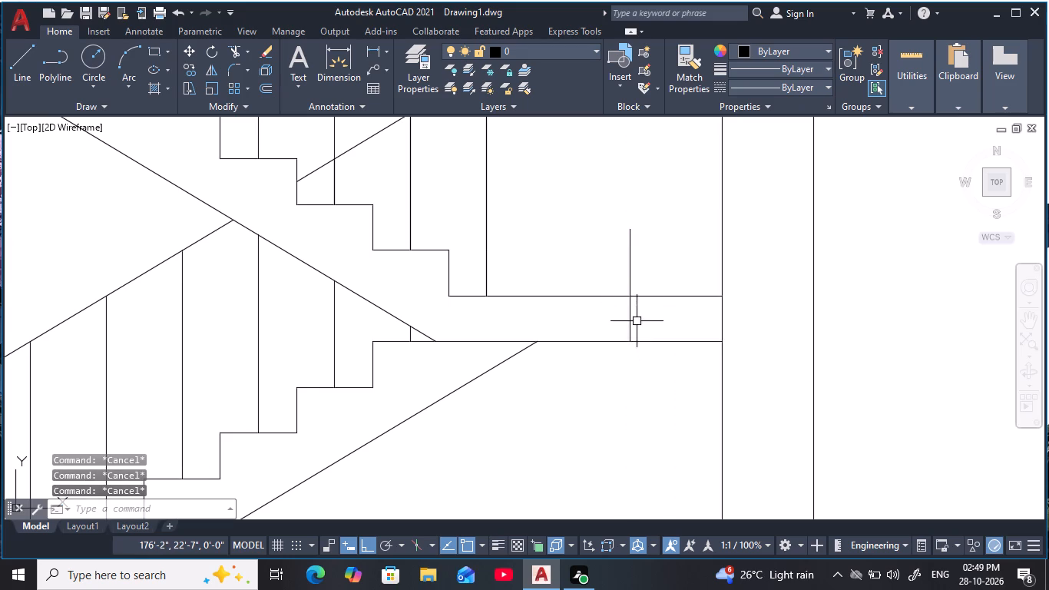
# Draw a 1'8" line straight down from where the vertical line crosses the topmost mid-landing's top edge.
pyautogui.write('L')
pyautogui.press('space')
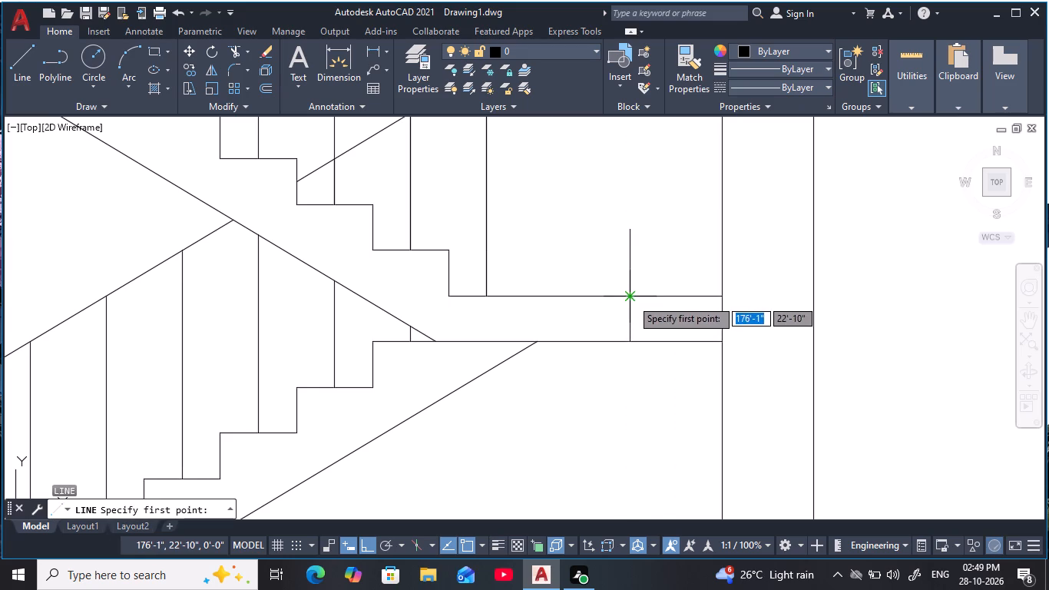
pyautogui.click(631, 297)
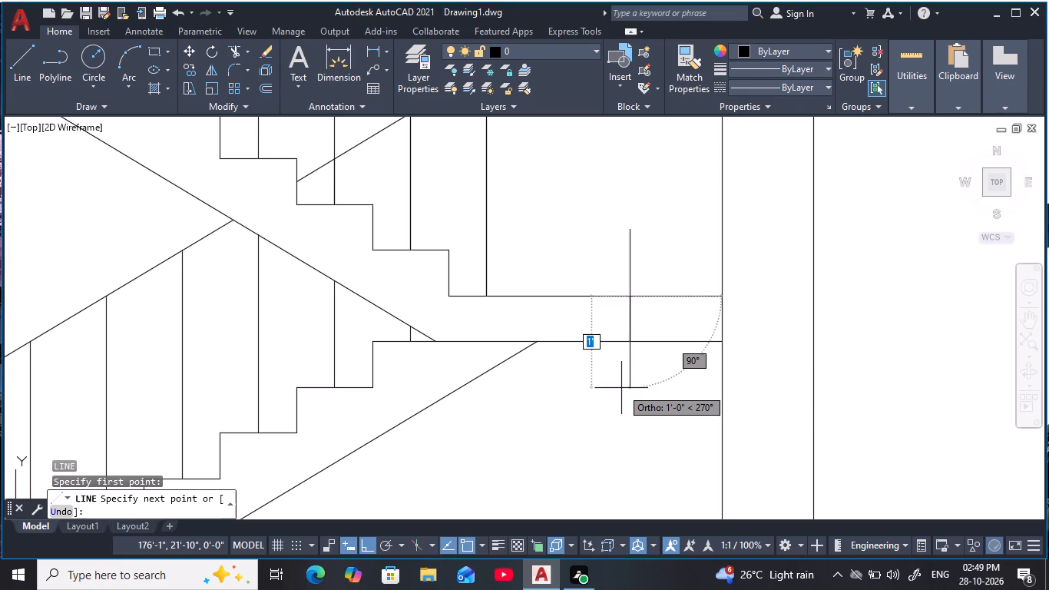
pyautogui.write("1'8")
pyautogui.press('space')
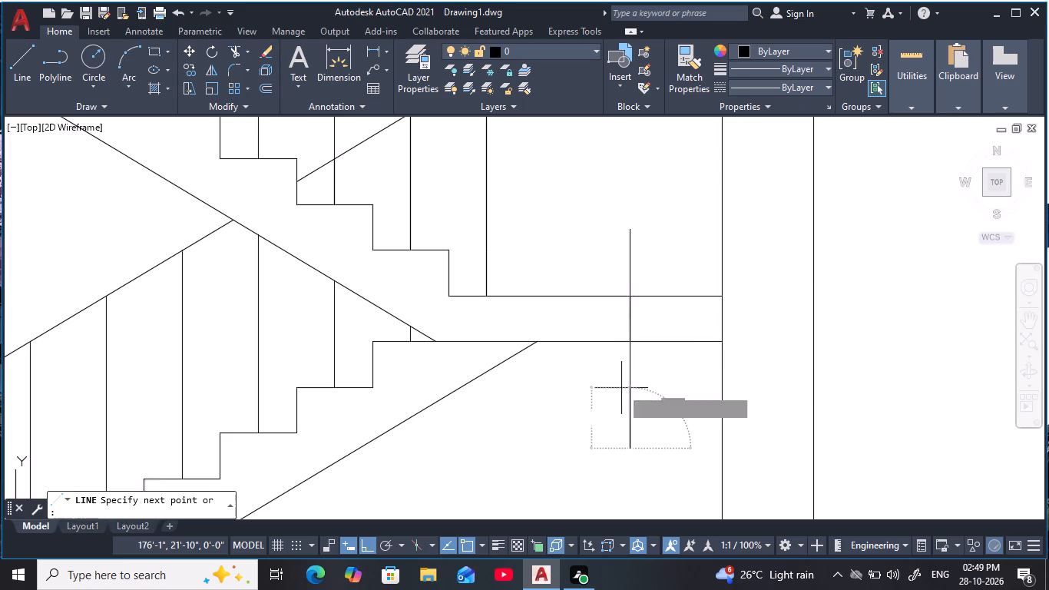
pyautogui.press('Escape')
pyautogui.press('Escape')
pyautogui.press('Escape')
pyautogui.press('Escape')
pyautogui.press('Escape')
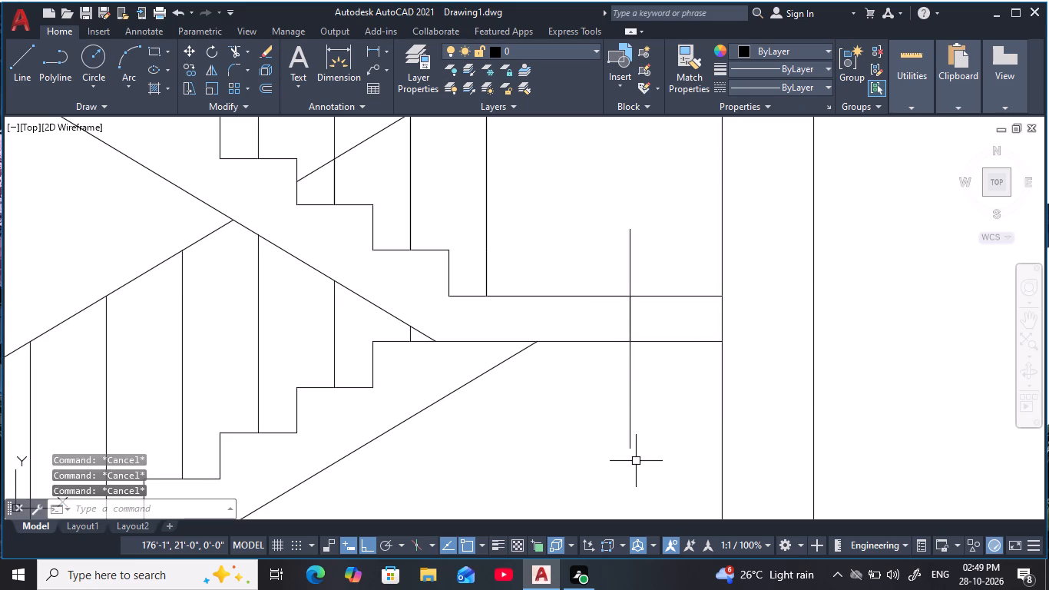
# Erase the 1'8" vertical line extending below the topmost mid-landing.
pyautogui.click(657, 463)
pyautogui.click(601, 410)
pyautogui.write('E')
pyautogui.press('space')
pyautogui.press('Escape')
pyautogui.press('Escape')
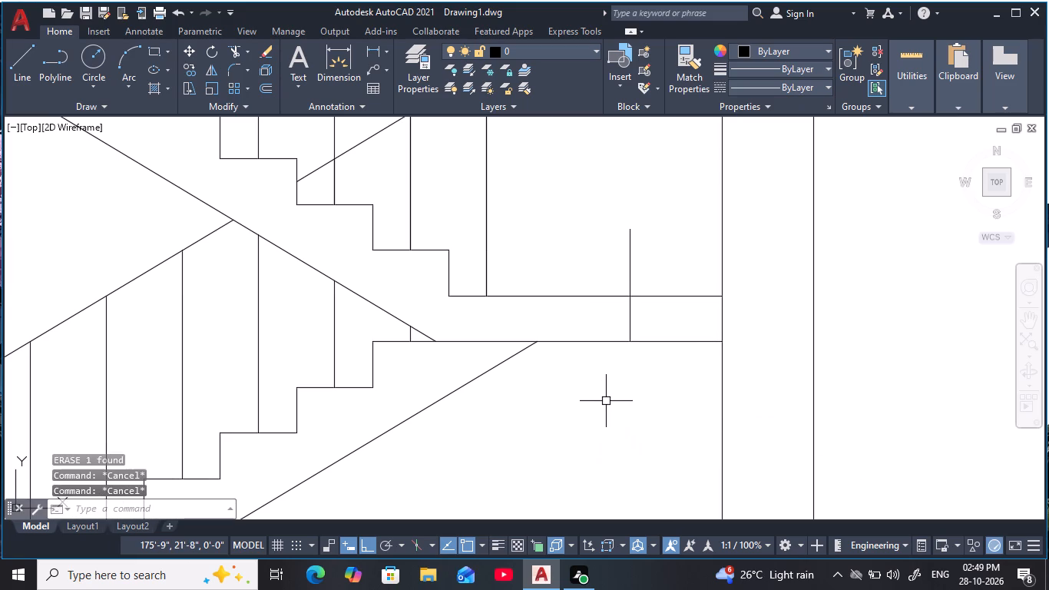
# Draw a 1' line straight down from where the vertical guide line crosses the topmost mid-landing's top edge.
pyautogui.press('Escape')
pyautogui.press('l')
pyautogui.press('space')
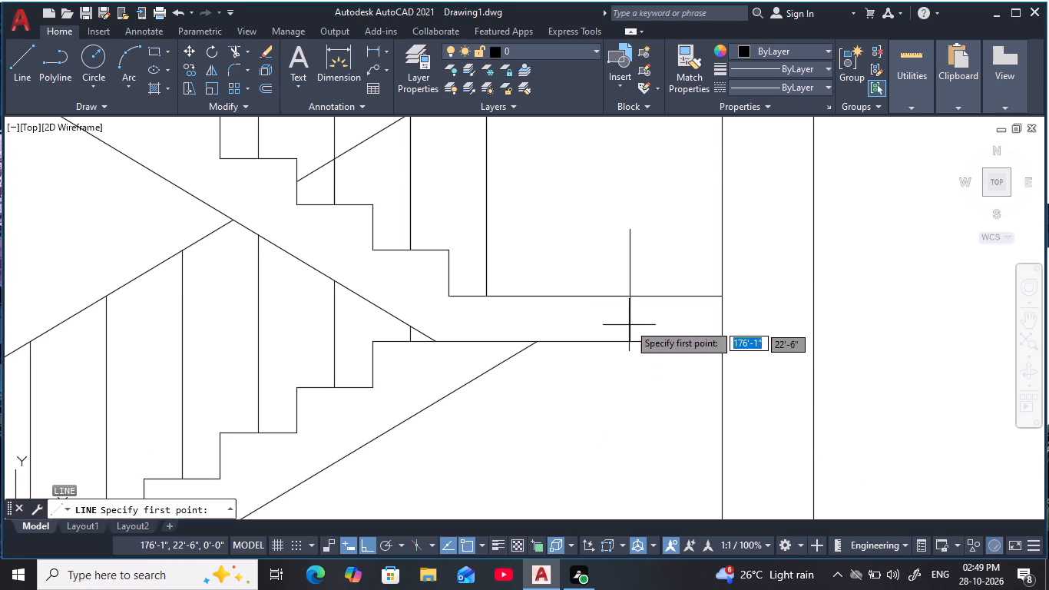
pyautogui.click(631, 293)
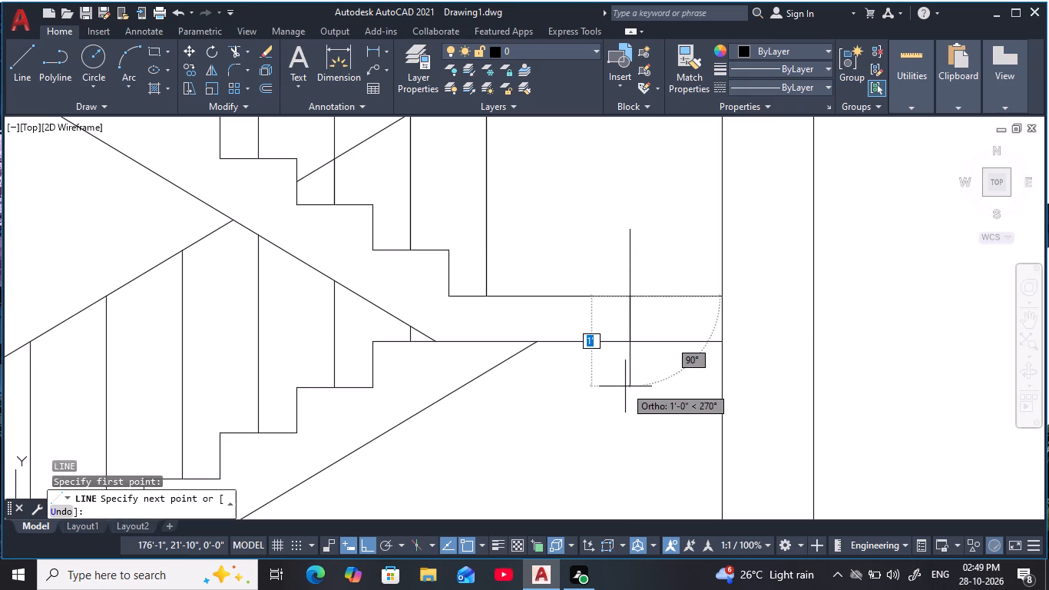
pyautogui.write("1'")
pyautogui.press('space')
pyautogui.press('Escape')
pyautogui.press('Escape')
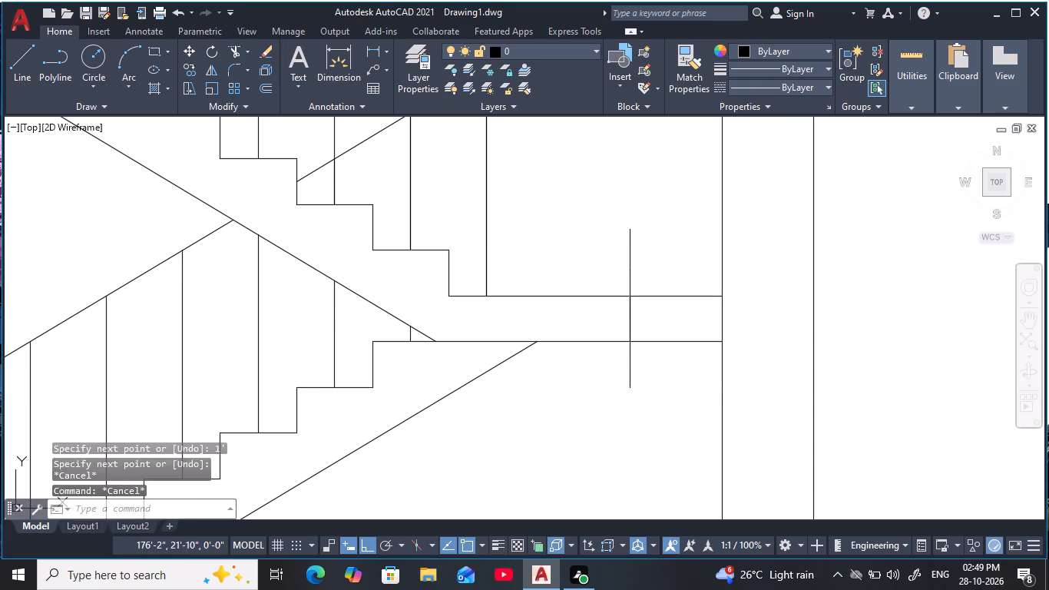
pyautogui.press('Escape')
pyautogui.press('Escape')
pyautogui.press('Escape')
pyautogui.press('Escape')
pyautogui.press('Escape')
pyautogui.press('Escape')
pyautogui.press('Escape')
pyautogui.press('Escape')
pyautogui.press('Escape')
pyautogui.press('Escape')
pyautogui.press('Escape')
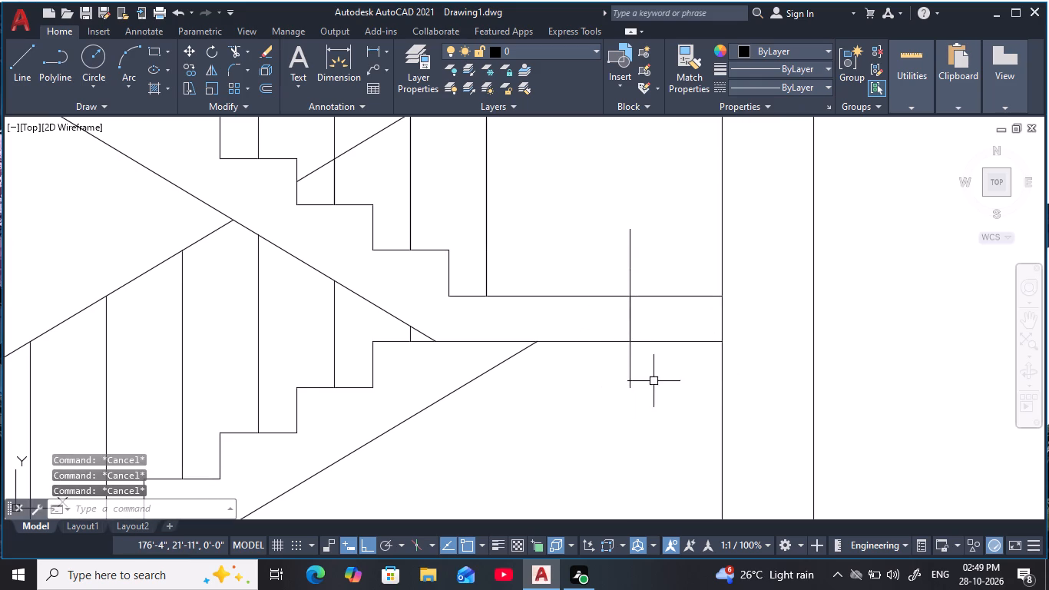
pyautogui.press('Escape')
pyautogui.press('Escape')
# Offset the 1' vertical line at the topmost mid-landing by 4.5 inches to both sides.
pyautogui.write('O')
pyautogui.press('space')
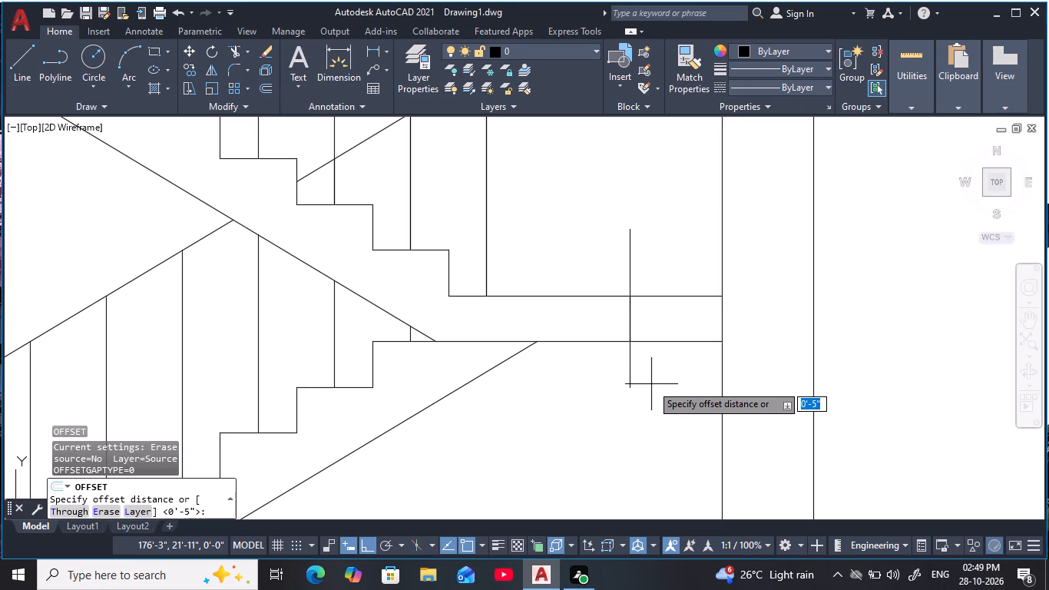
pyautogui.write('4.')
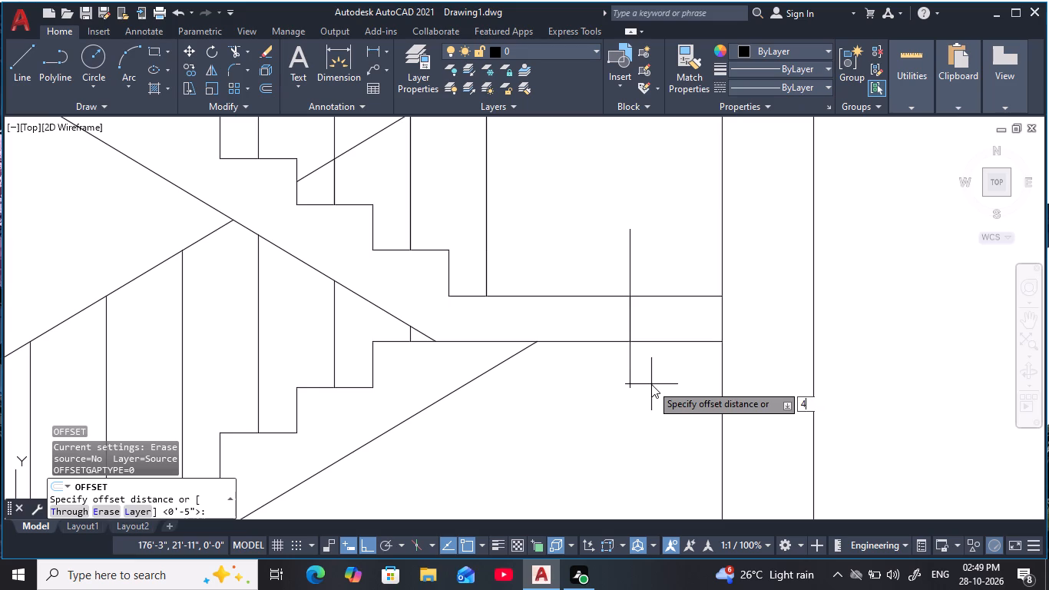
pyautogui.write('5')
pyautogui.press('space')
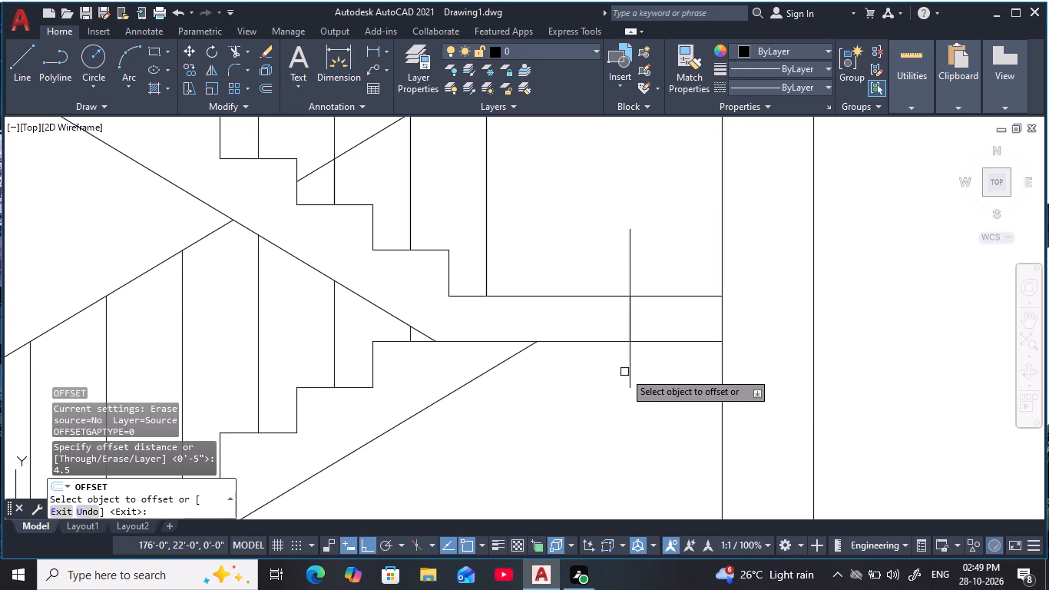
pyautogui.click(628, 373)
pyautogui.click(568, 386)
pyautogui.click(629, 380)
pyautogui.click(682, 380)
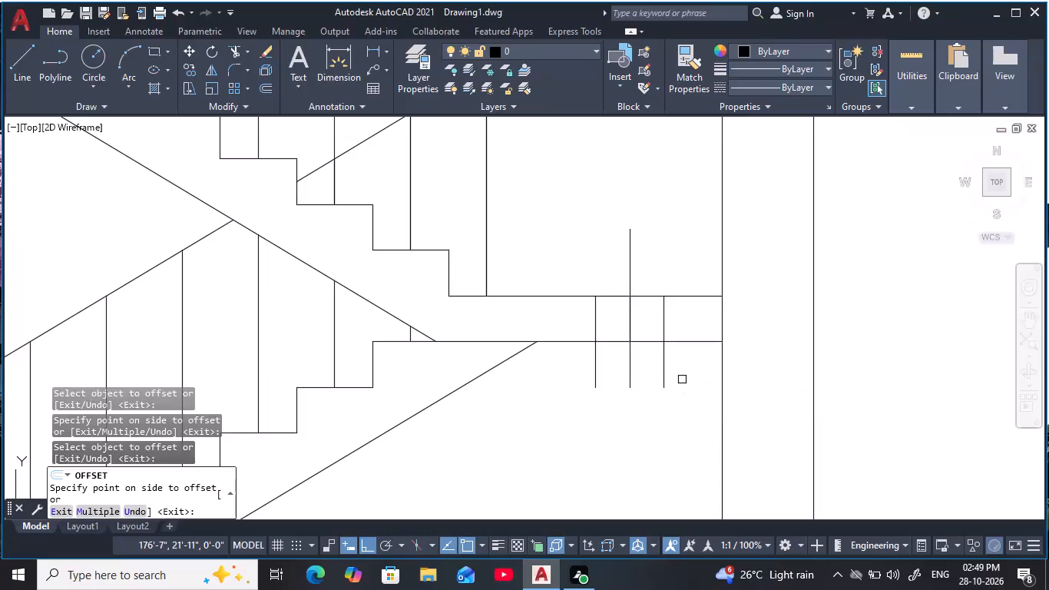
pyautogui.press('Escape')
pyautogui.press('Escape')
pyautogui.press('Escape')
pyautogui.press('Escape')
pyautogui.press('Escape')
# Trim away the tall vertical guide line within and above the topmost mid-landing slab.
pyautogui.write('TR')
pyautogui.press('space')
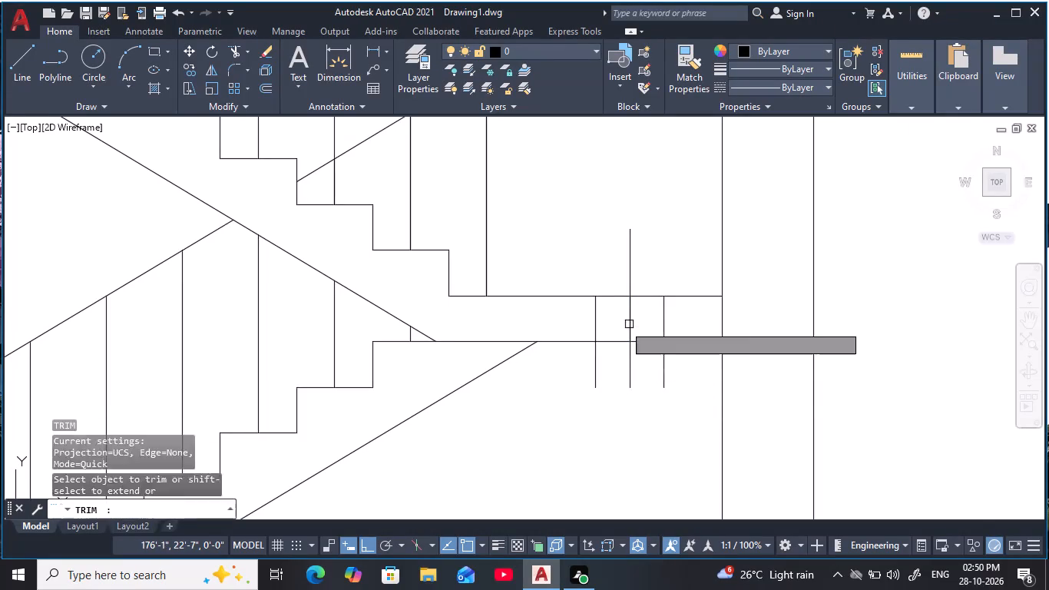
pyautogui.click(629, 317)
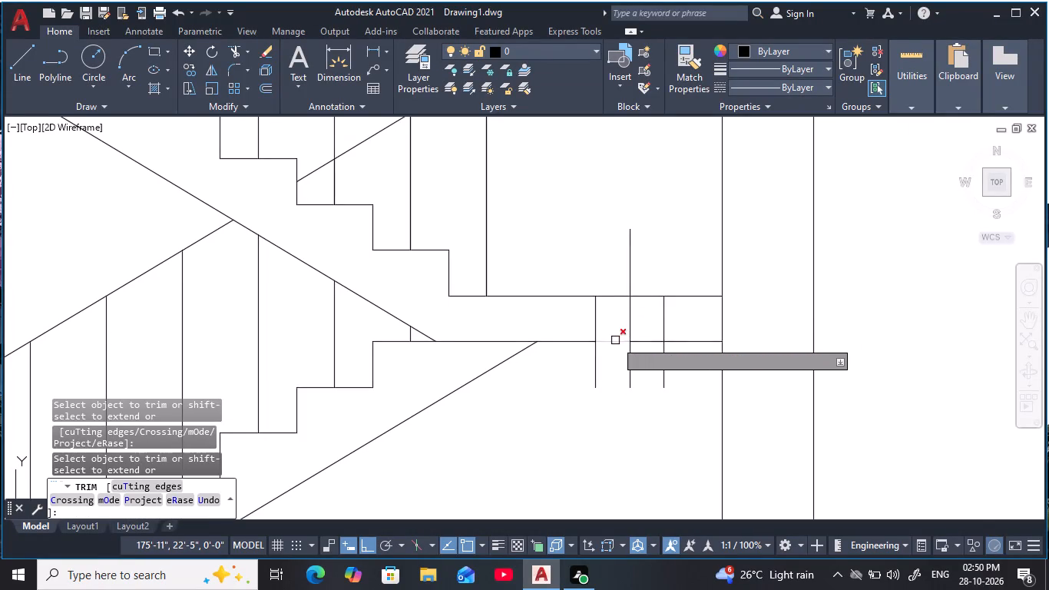
pyautogui.click(627, 270)
pyautogui.press('Escape')
pyautogui.press('Escape')
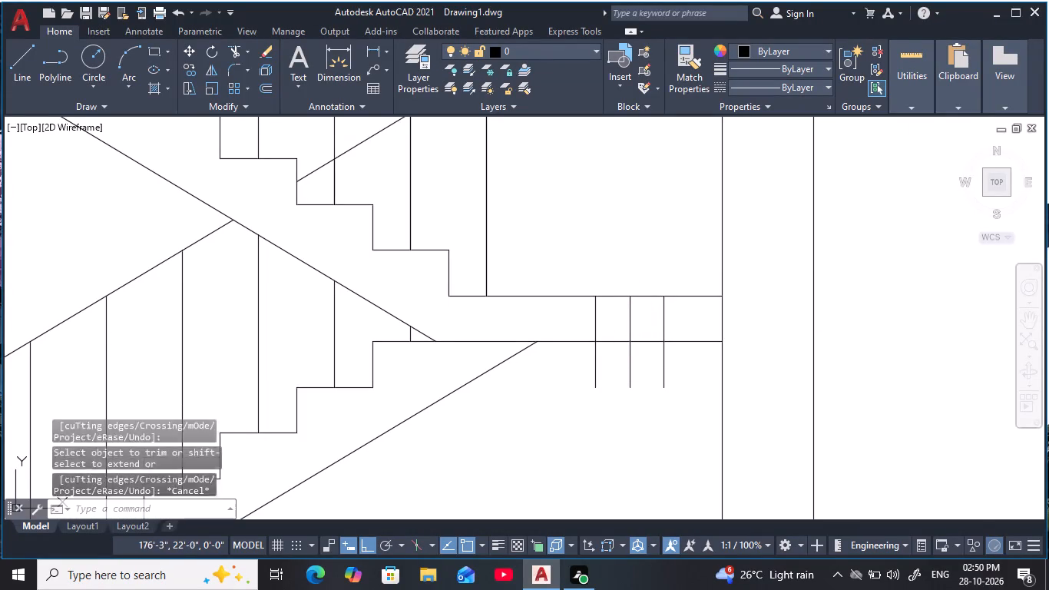
pyautogui.press('Escape')
# Draw a horizontal line joining the bottom ends of the two offset lines below the topmost mid-landing.
pyautogui.press('l')
pyautogui.press('space')
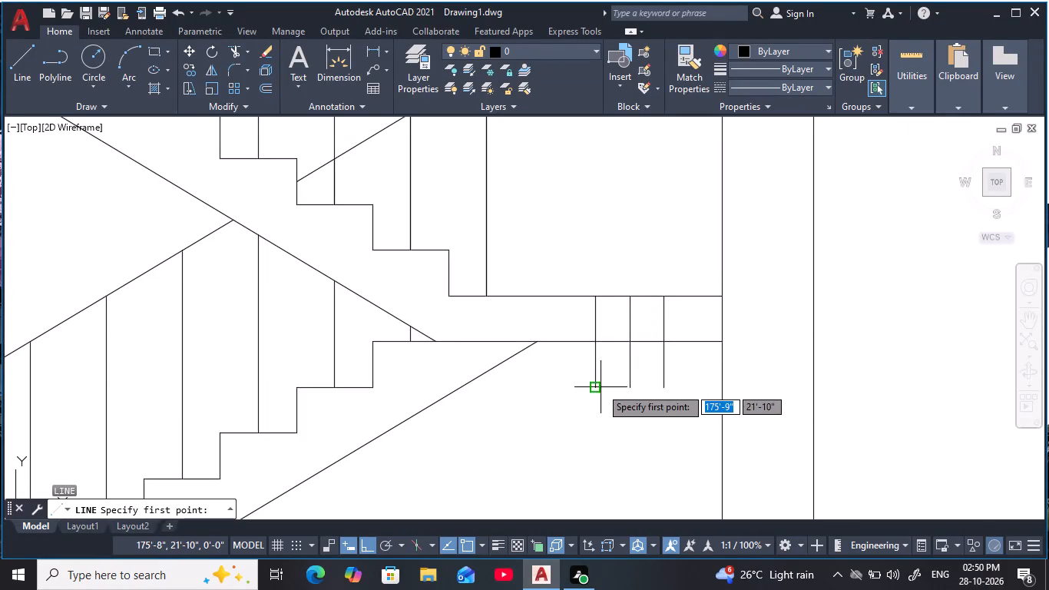
pyautogui.click(597, 387)
pyautogui.click(667, 388)
pyautogui.press('Escape')
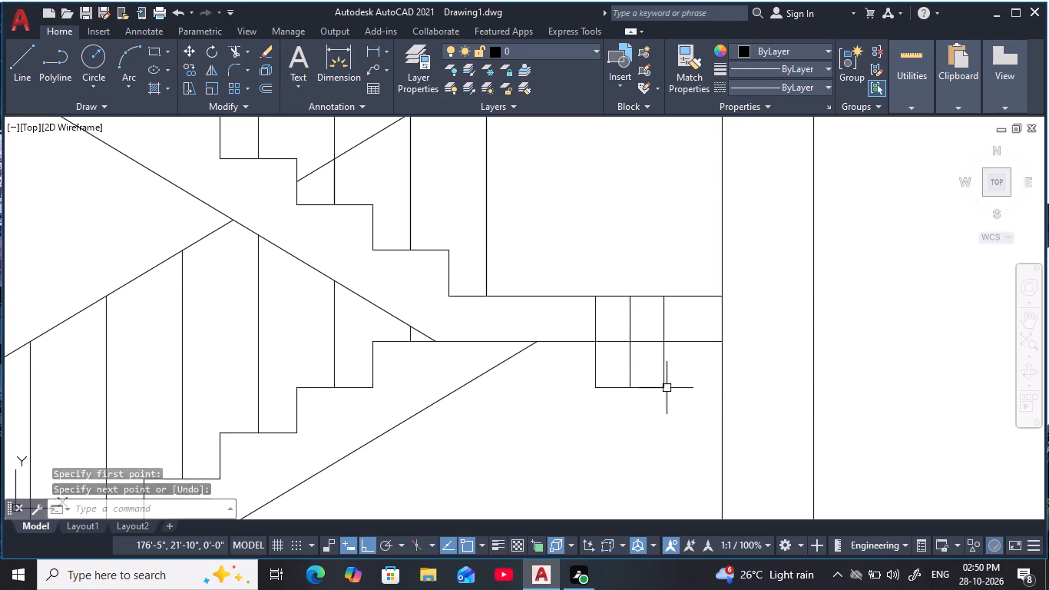
pyautogui.press('Escape')
pyautogui.press('Escape')
# Trim the centre line, the underside segment between the sides and the side lines within the slab, leaving a U-shaped beam under the topmost mid-landing.
pyautogui.press('t')
pyautogui.write('R')
pyautogui.press('space')
pyautogui.moveTo(652, 356); pyautogui.dragTo(643, 318)
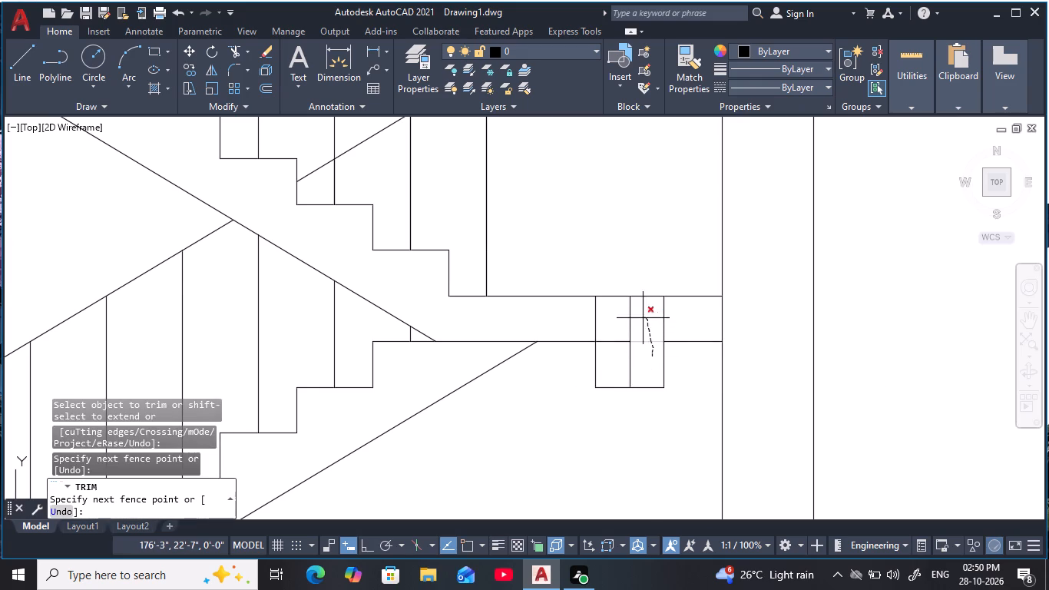
pyautogui.moveTo(643, 318); pyautogui.dragTo(630, 352)
pyautogui.scroll(-1, 637, 356)
pyautogui.moveTo(637, 356); pyautogui.dragTo(654, 362, button='middle')
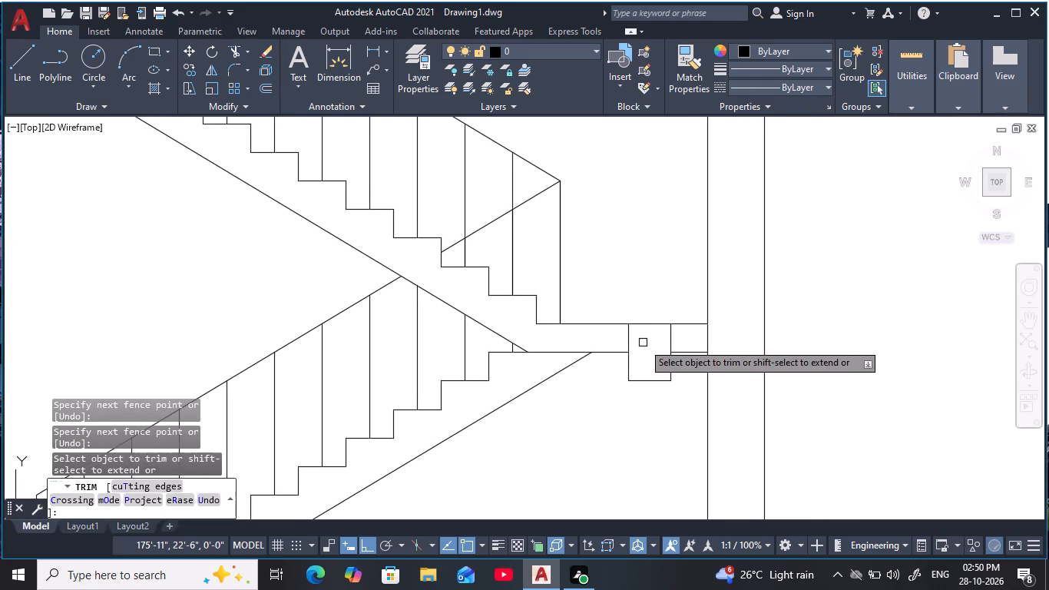
pyautogui.moveTo(642, 343); pyautogui.dragTo(634, 360, button='middle')
pyautogui.moveTo(630, 355); pyautogui.dragTo(598, 361)
pyautogui.moveTo(672, 356); pyautogui.dragTo(656, 356)
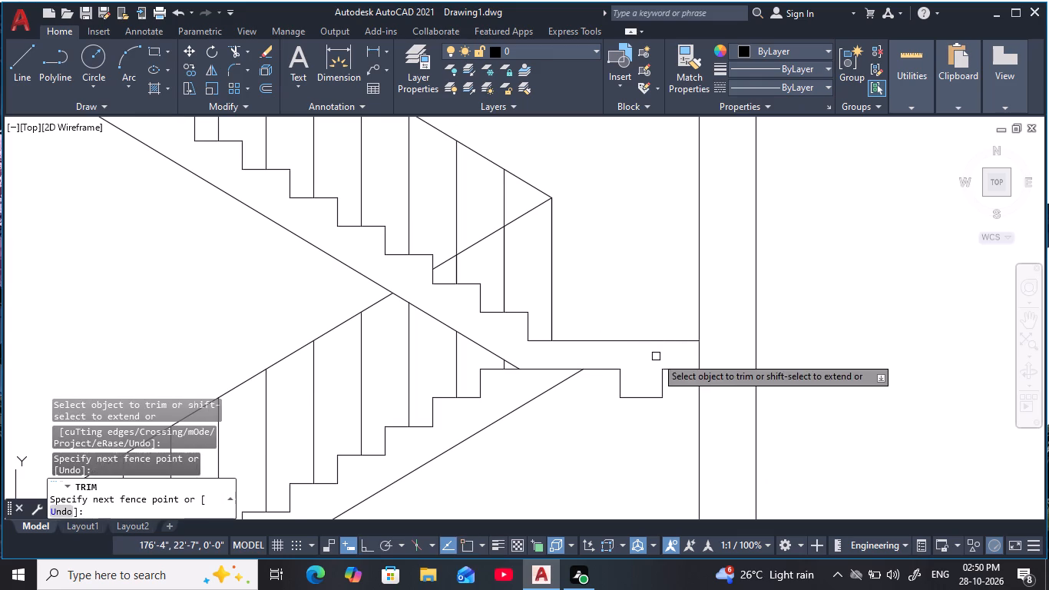
pyautogui.scroll(-1, 657, 359)
pyautogui.moveTo(656, 359); pyautogui.dragTo(620, 354, button='middle')
pyautogui.press('Escape')
pyautogui.press('Escape')
pyautogui.press('Escape')
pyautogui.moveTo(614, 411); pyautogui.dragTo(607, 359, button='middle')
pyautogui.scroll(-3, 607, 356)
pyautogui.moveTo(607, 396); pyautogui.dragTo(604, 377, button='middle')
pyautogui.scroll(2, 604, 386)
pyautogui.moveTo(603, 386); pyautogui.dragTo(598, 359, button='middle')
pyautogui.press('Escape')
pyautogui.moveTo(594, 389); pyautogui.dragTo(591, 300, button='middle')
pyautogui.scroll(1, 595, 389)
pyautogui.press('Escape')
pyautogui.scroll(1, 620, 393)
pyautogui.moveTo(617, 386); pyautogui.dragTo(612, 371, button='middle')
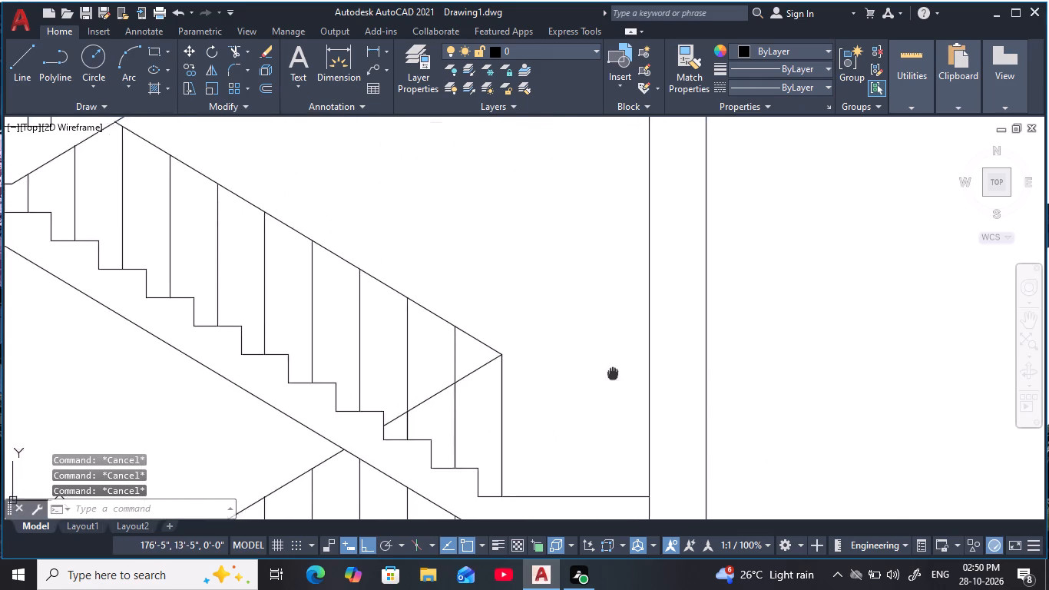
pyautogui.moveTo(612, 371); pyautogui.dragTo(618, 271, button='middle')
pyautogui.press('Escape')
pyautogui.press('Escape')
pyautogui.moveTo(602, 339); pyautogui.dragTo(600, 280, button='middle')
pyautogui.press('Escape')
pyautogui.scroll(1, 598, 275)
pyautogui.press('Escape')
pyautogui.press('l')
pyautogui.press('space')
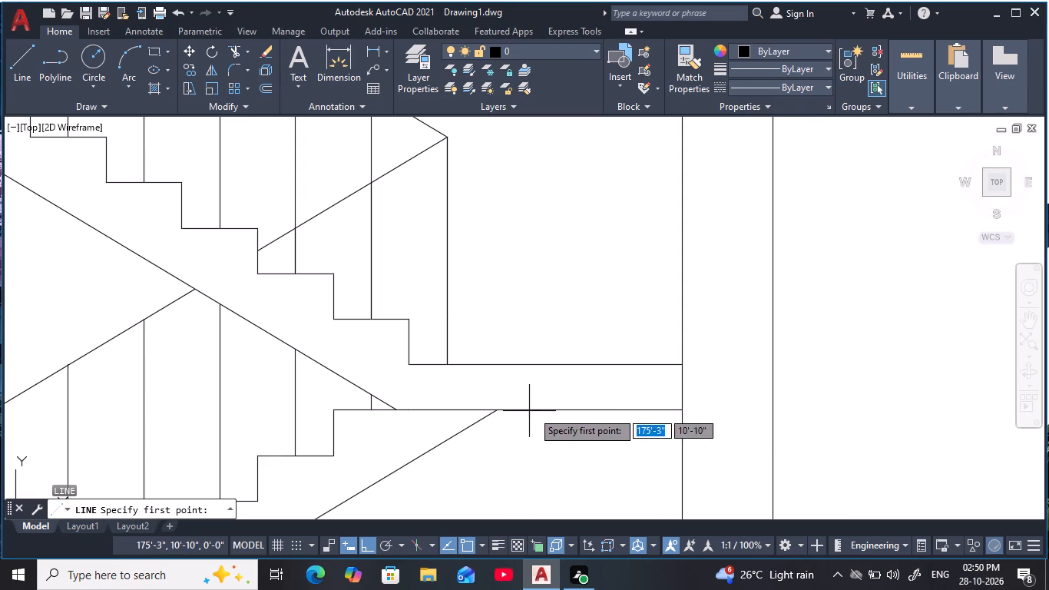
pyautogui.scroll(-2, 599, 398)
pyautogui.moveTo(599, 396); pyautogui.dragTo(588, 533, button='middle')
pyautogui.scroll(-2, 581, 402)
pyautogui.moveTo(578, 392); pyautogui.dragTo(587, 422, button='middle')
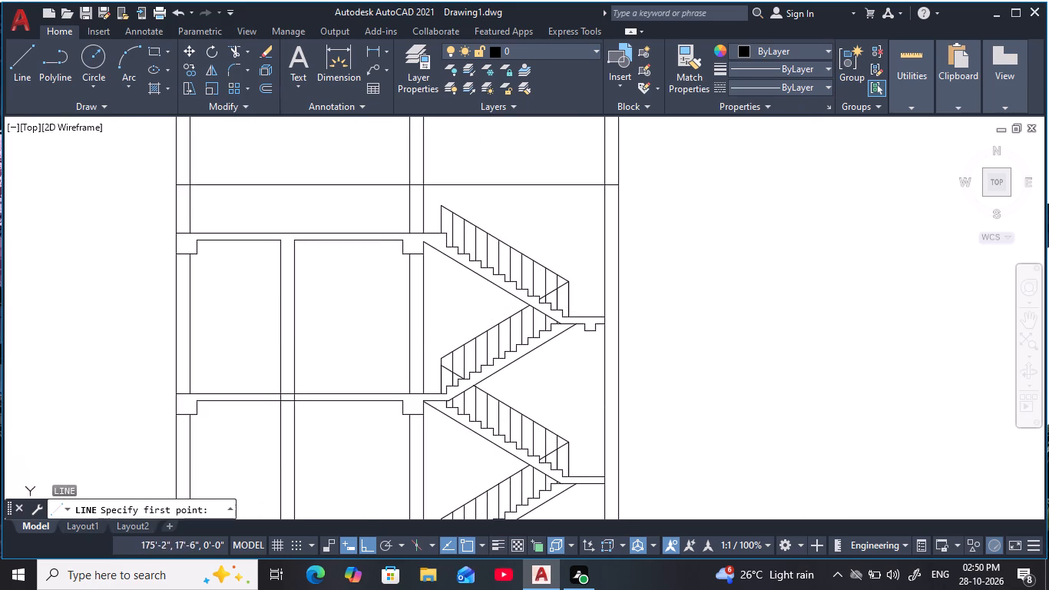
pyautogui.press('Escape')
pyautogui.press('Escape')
# Copy the U-shaped beam outline from the topmost mid-landing 11'-6" straight down to the underside of the mid-landing below.
pyautogui.scroll(4, 599, 337)
pyautogui.press('Escape')
pyautogui.press('Escape')
pyautogui.press('Escape')
pyautogui.middleClick(599, 337)
pyautogui.press('Escape')
pyautogui.press('Escape')
pyautogui.click(482, 252)
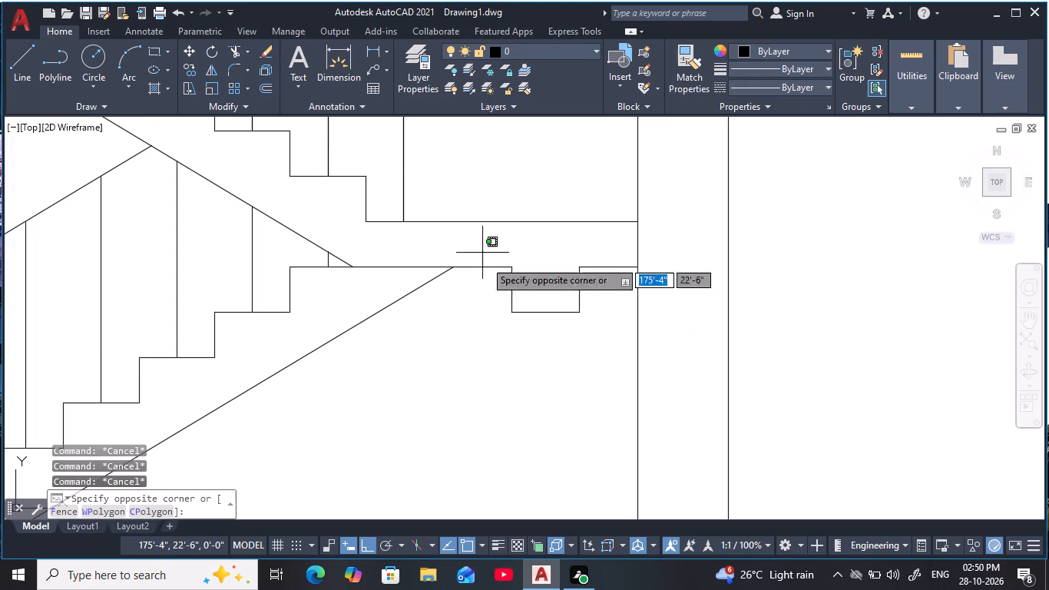
pyautogui.click(610, 366)
pyautogui.press('c')
pyautogui.press('o')
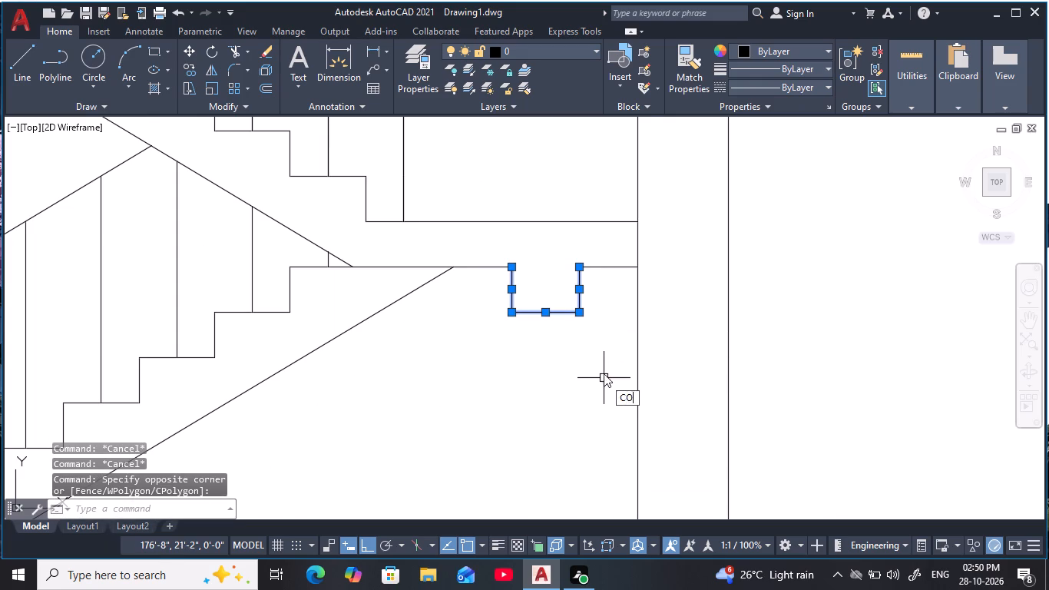
pyautogui.press('space')
pyautogui.click(581, 267)
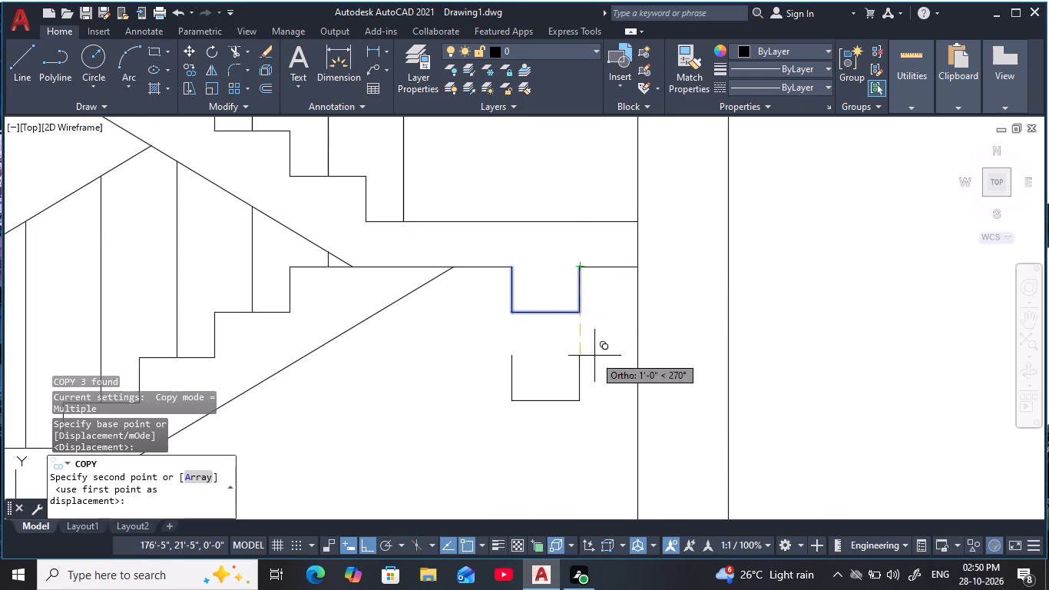
pyautogui.moveTo(587, 361); pyautogui.dragTo(601, 149, button='middle')
pyautogui.moveTo(615, 433); pyautogui.dragTo(632, 184, button='middle')
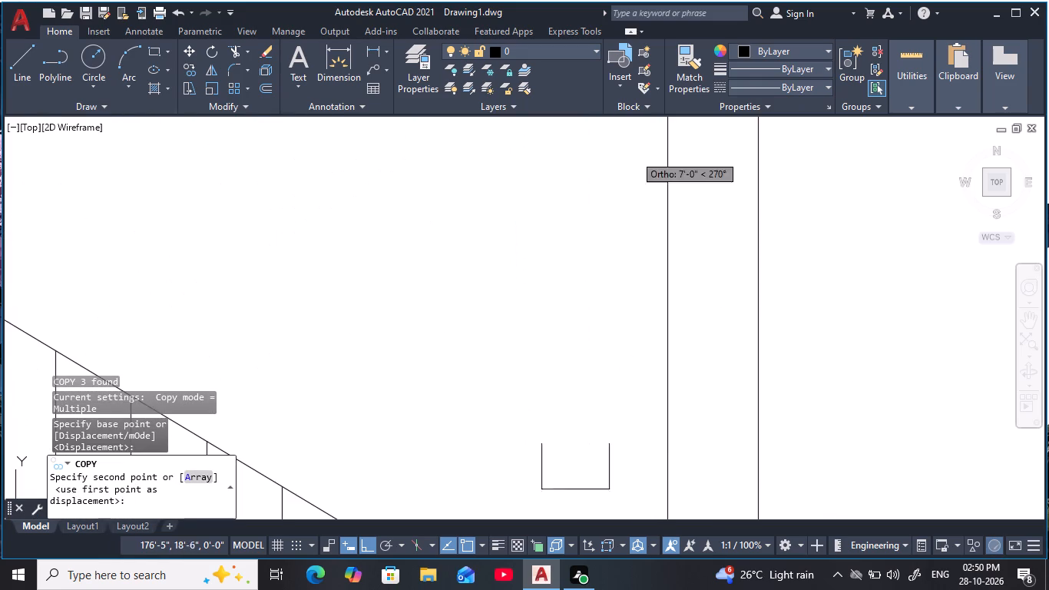
pyautogui.moveTo(597, 446); pyautogui.dragTo(589, 215, button='middle')
pyautogui.moveTo(607, 424); pyautogui.dragTo(616, 171, button='middle')
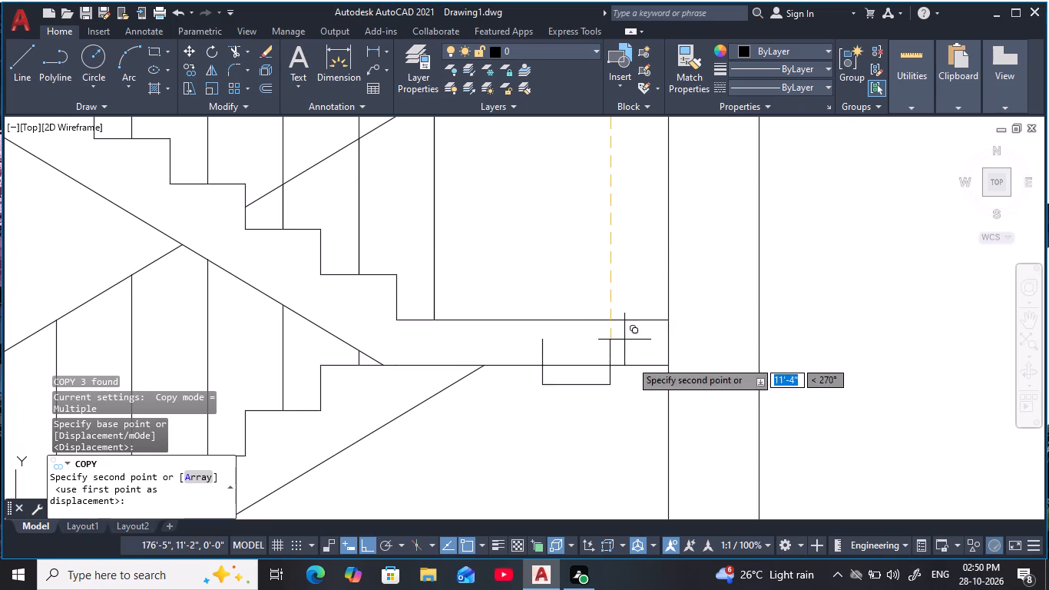
pyautogui.click(616, 369)
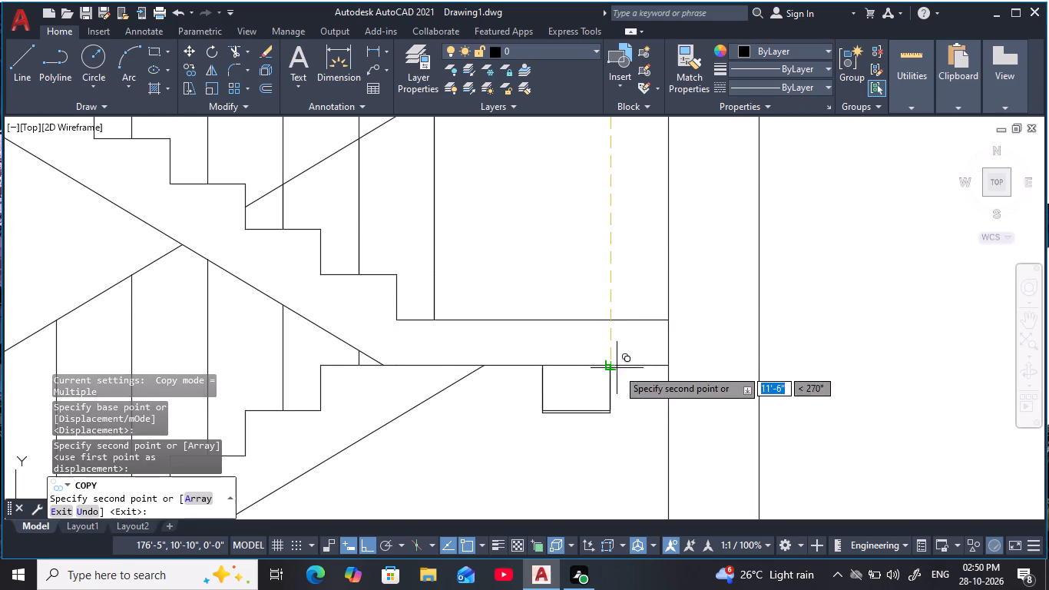
# Place further beam copies under the next floor slab and mid-landing, 17'-0" and 23'-0" below the original.
pyautogui.moveTo(617, 419); pyautogui.dragTo(635, 184, button='middle')
pyautogui.moveTo(611, 456); pyautogui.dragTo(616, 184, button='middle')
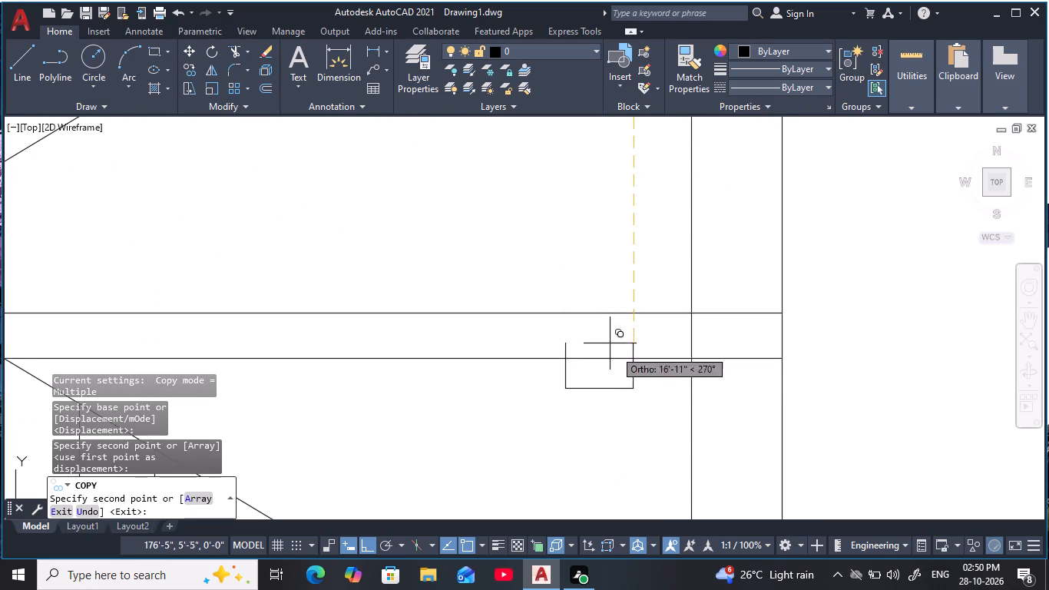
pyautogui.click(635, 357)
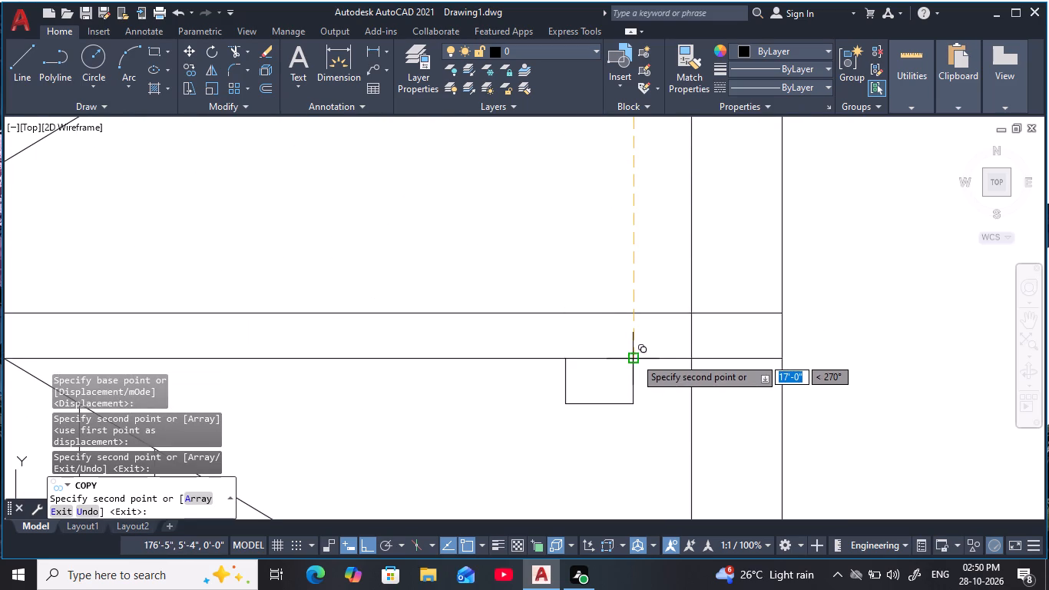
pyautogui.moveTo(636, 422); pyautogui.dragTo(650, 207, button='middle')
pyautogui.moveTo(604, 374); pyautogui.dragTo(610, 141, button='middle')
pyautogui.moveTo(630, 358); pyautogui.dragTo(636, 218, button='middle')
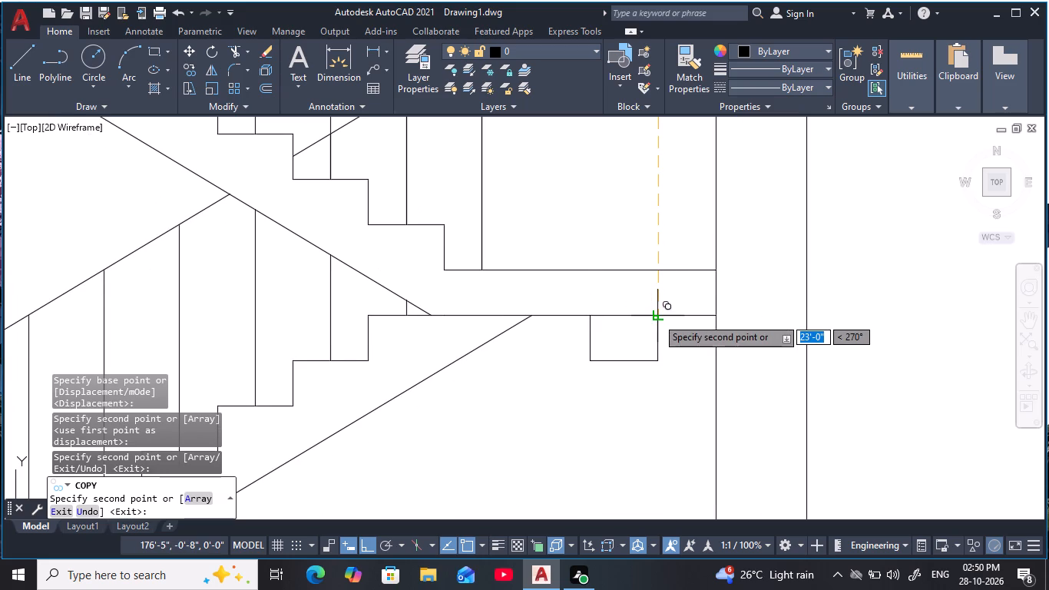
pyautogui.click(657, 317)
# Place beam copies under the following floor slab and the mid-landing 34'-6" below the original.
pyautogui.moveTo(673, 421); pyautogui.dragTo(667, 156, button='middle')
pyautogui.moveTo(678, 370); pyautogui.dragTo(677, 101, button='middle')
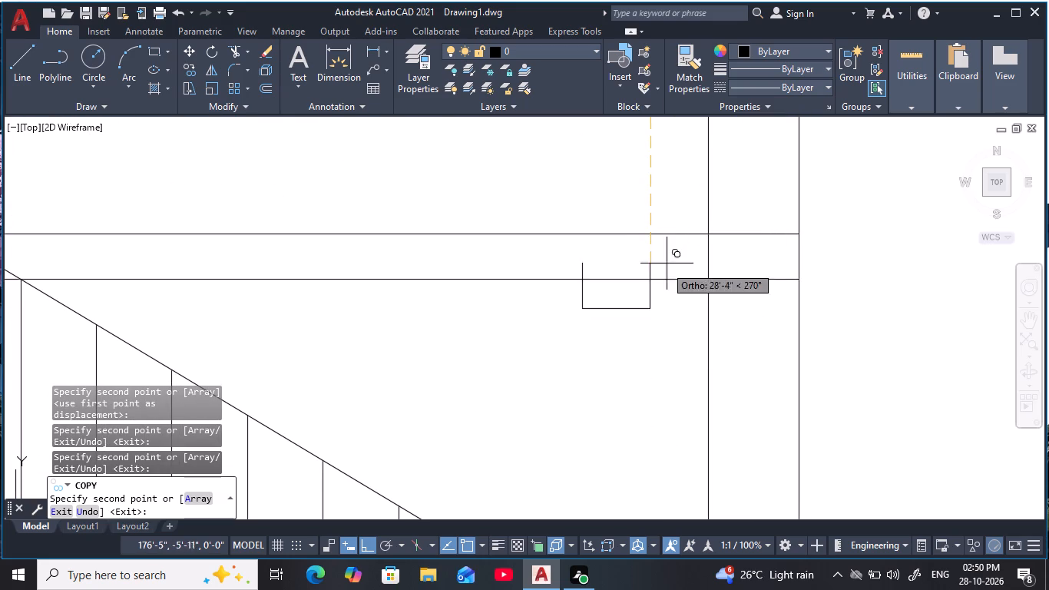
pyautogui.click(647, 277)
pyautogui.moveTo(658, 360); pyautogui.dragTo(666, 126, button='middle')
pyautogui.scroll(-2, 665, 78)
pyautogui.scroll(-2, 655, 289)
pyautogui.moveTo(654, 272); pyautogui.dragTo(660, 104, button='middle')
pyautogui.click(660, 239)
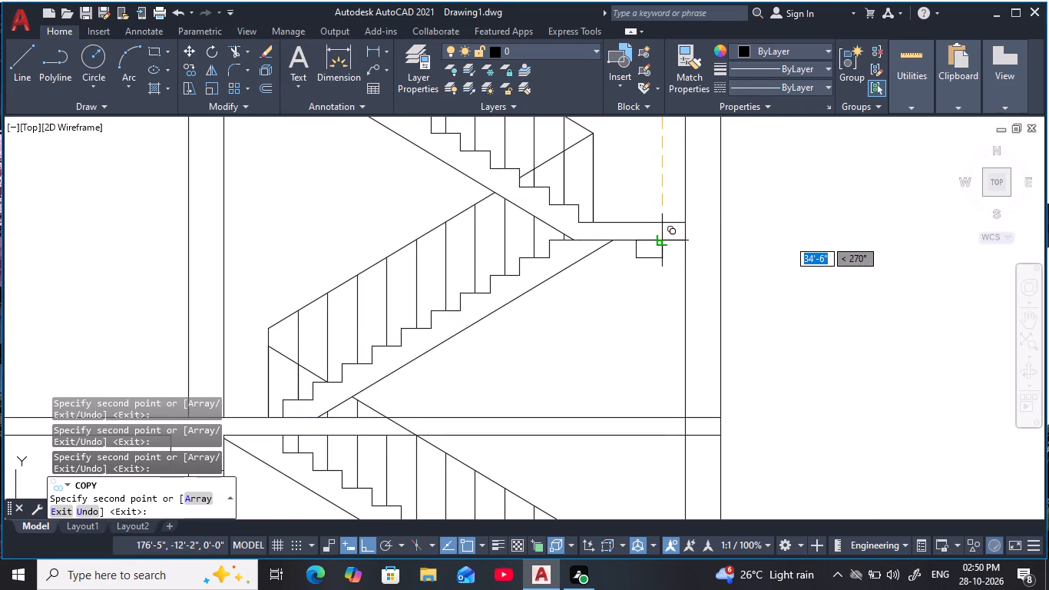
# Place beam copies under the next floor slab and the lowest mid-landing, 40'-0" and 46'-0" below the original.
pyautogui.moveTo(665, 285); pyautogui.dragTo(667, 98, button='middle')
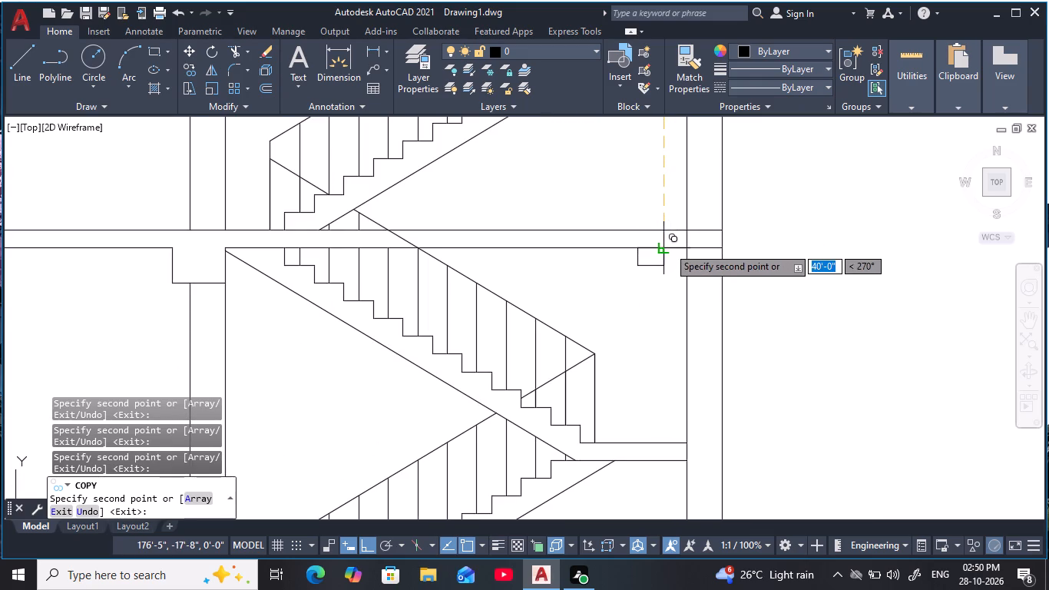
pyautogui.click(668, 247)
pyautogui.moveTo(672, 263); pyautogui.dragTo(684, 61, button='middle')
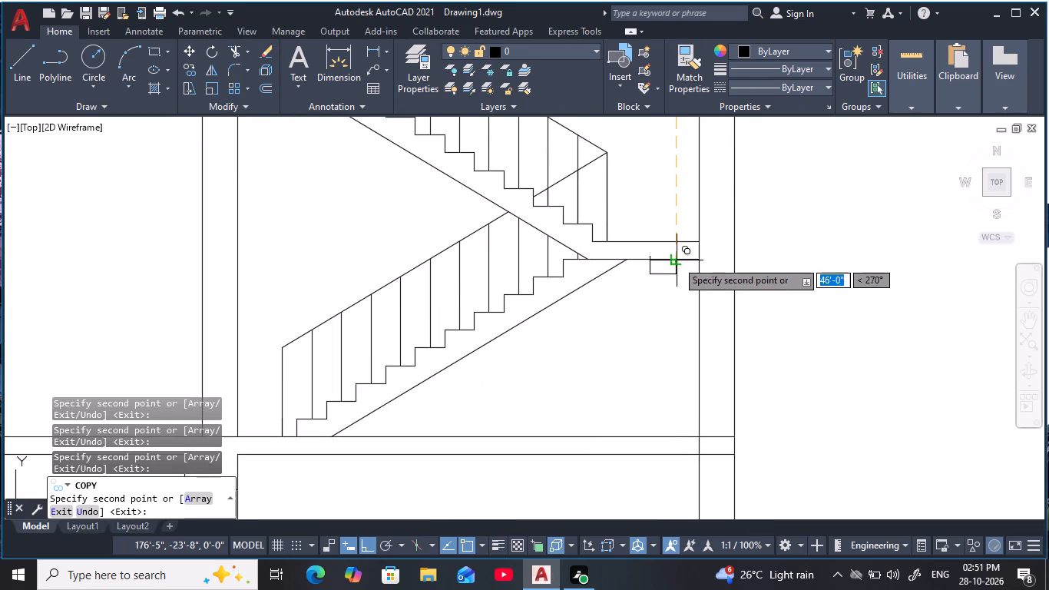
pyautogui.click(677, 260)
# Place the last beam copy under the bottom floor slab, 51'-6" below the original, and finish copying.
pyautogui.moveTo(679, 255); pyautogui.dragTo(688, 0, button='middle')
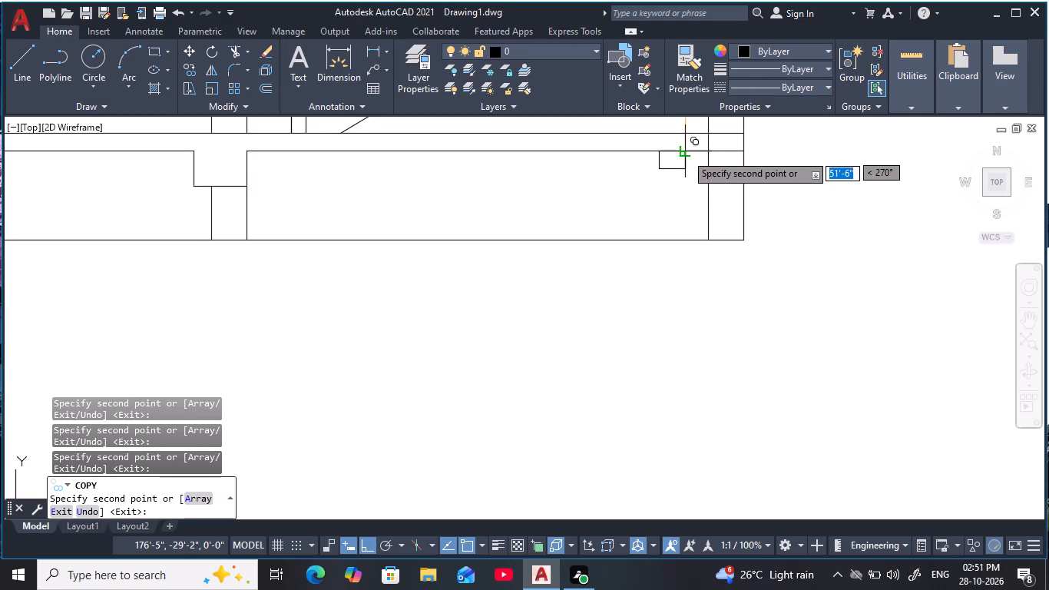
pyautogui.click(682, 154)
pyautogui.press('Escape')
pyautogui.scroll(-2, 684, 145)
pyautogui.moveTo(688, 162); pyautogui.dragTo(677, 219, button='middle')
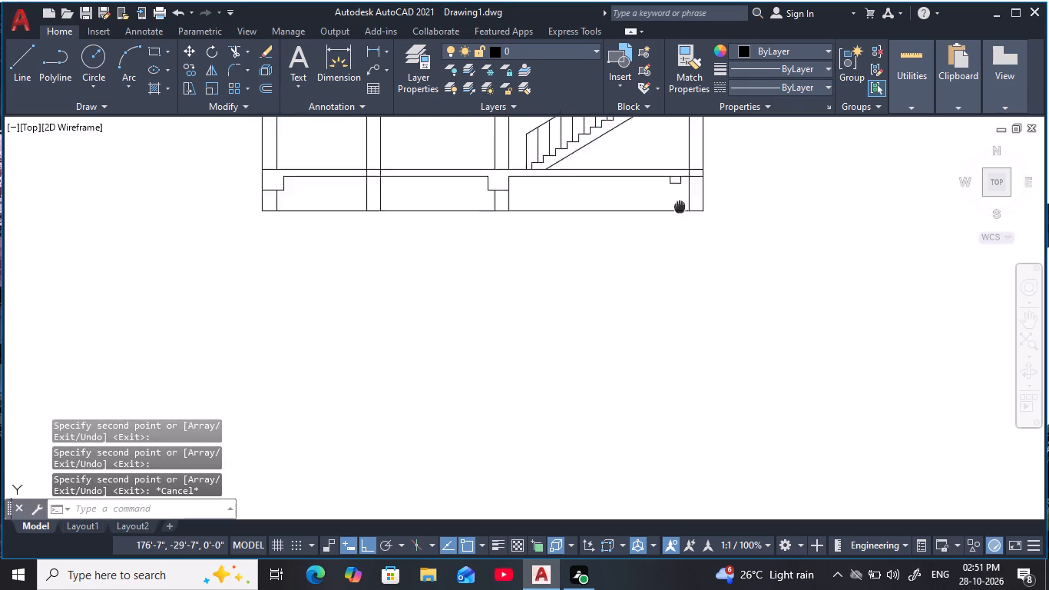
# Trim the slab's underside line where it crosses the top of the small beam beneath the bottom floor slab.
pyautogui.moveTo(677, 219); pyautogui.dragTo(666, 263, button='middle')
pyautogui.press('Escape')
pyautogui.scroll(-2, 655, 200)
pyautogui.moveTo(655, 201); pyautogui.dragTo(649, 247, button='middle')
pyautogui.press('Escape')
pyautogui.press('Escape')
pyautogui.scroll(6, 653, 267)
pyautogui.press('Escape')
pyautogui.moveTo(652, 267); pyautogui.dragTo(634, 247, button='middle')
pyautogui.press('Escape')
pyautogui.press('Escape')
pyautogui.press('Escape')
pyautogui.scroll(2, 617, 218)
pyautogui.moveTo(617, 218); pyautogui.dragTo(623, 237, button='middle')
pyautogui.press('Escape')
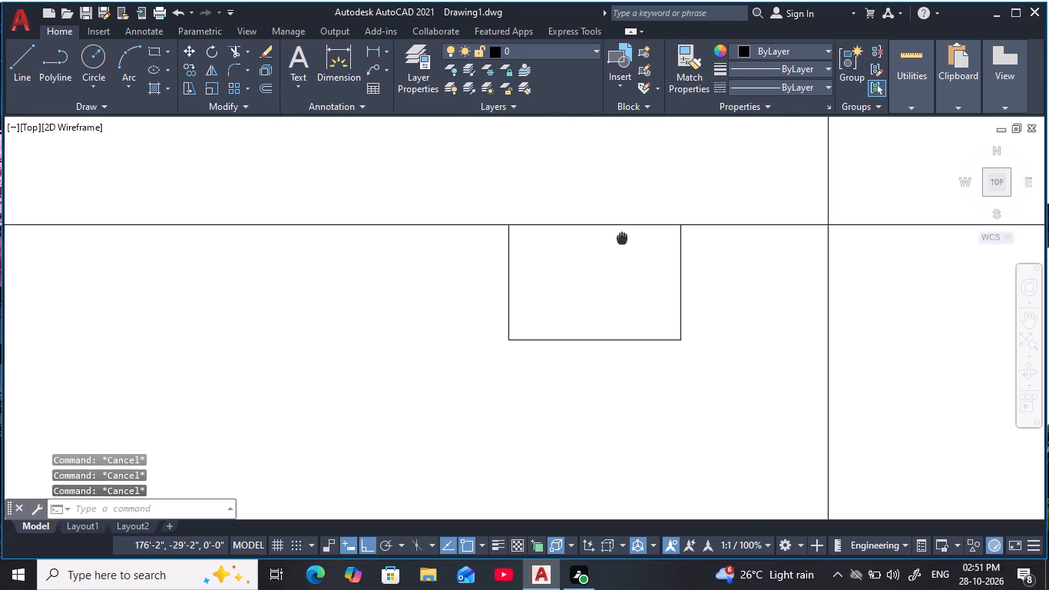
pyautogui.moveTo(623, 237); pyautogui.dragTo(624, 237, button='middle')
pyautogui.scroll(1, 623, 237)
pyautogui.press('Escape')
pyautogui.write('TR')
pyautogui.press('space')
pyautogui.moveTo(621, 250); pyautogui.dragTo(615, 224)
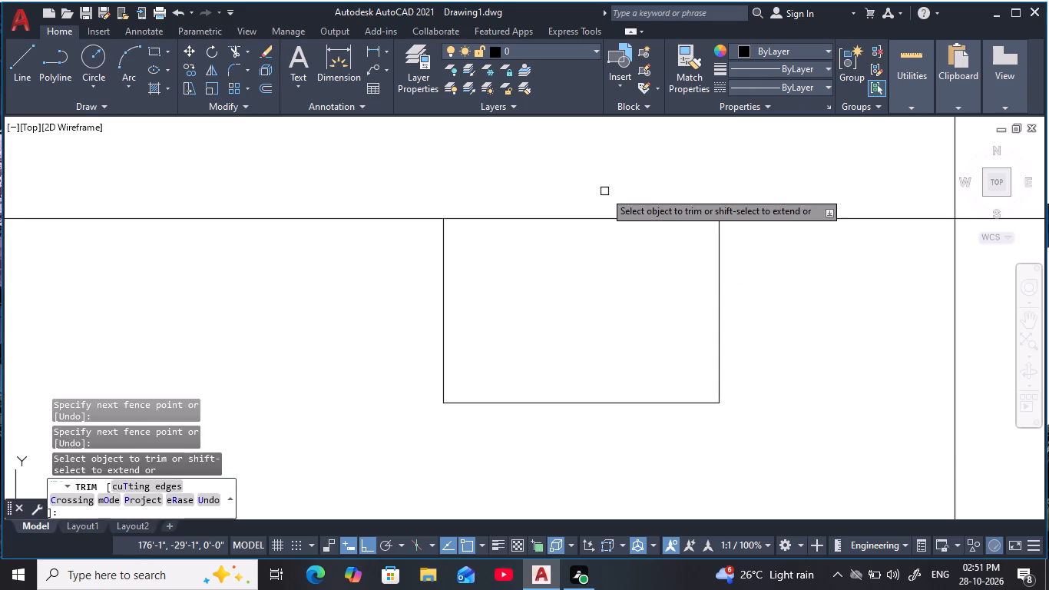
pyautogui.click(604, 191)
pyautogui.click(584, 239)
# Trim the underside lines across the small beams beneath the lowest mid-landing and the floor slab above it.
pyautogui.scroll(-5, 590, 198)
pyautogui.moveTo(589, 197); pyautogui.dragTo(588, 346, button='middle')
pyautogui.moveTo(602, 194); pyautogui.dragTo(608, 337, button='middle')
pyautogui.scroll(1, 608, 339)
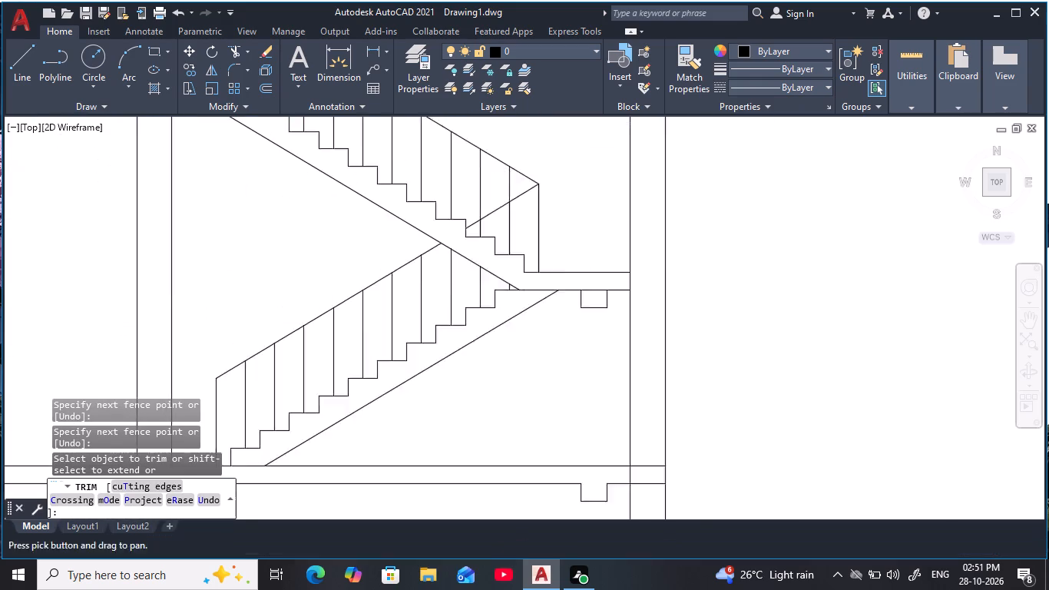
pyautogui.scroll(2, 597, 279)
pyautogui.scroll(-1, 596, 277)
pyautogui.scroll(1, 596, 276)
pyautogui.moveTo(590, 260); pyautogui.dragTo(571, 217)
pyautogui.scroll(-4, 571, 214)
pyautogui.moveTo(571, 214); pyautogui.dragTo(573, 393, button='middle')
pyautogui.scroll(4, 588, 249)
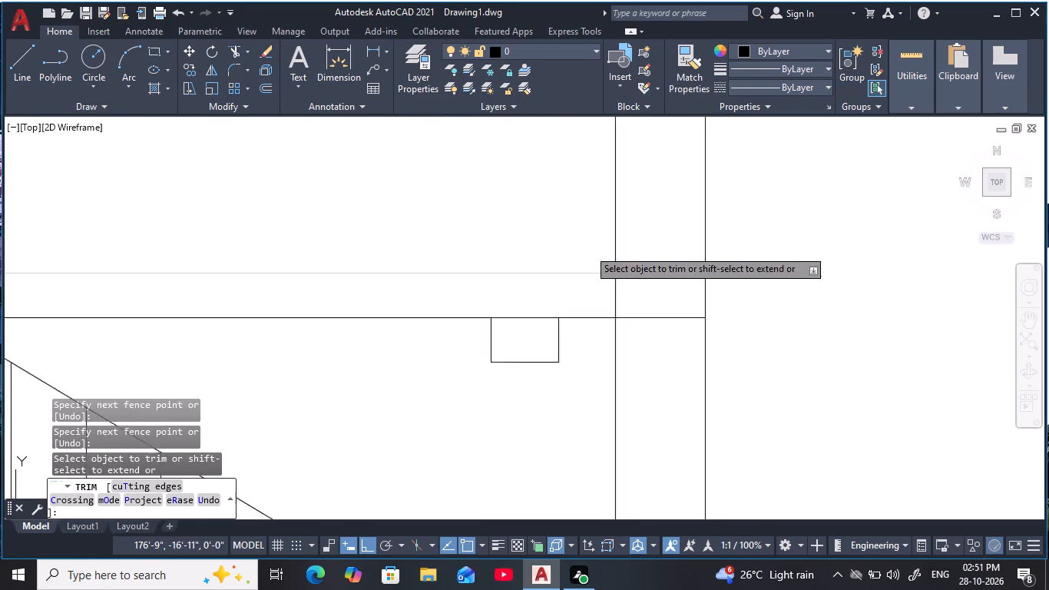
pyautogui.moveTo(495, 354); pyautogui.dragTo(489, 386)
# Trim the underside lines across the small beams beneath the second mid-landing from the bottom and the floor slab above it.
pyautogui.moveTo(499, 345); pyautogui.dragTo(576, 505, button='middle')
pyautogui.scroll(-5, 579, 356)
pyautogui.moveTo(539, 246); pyautogui.dragTo(547, 405, button='middle')
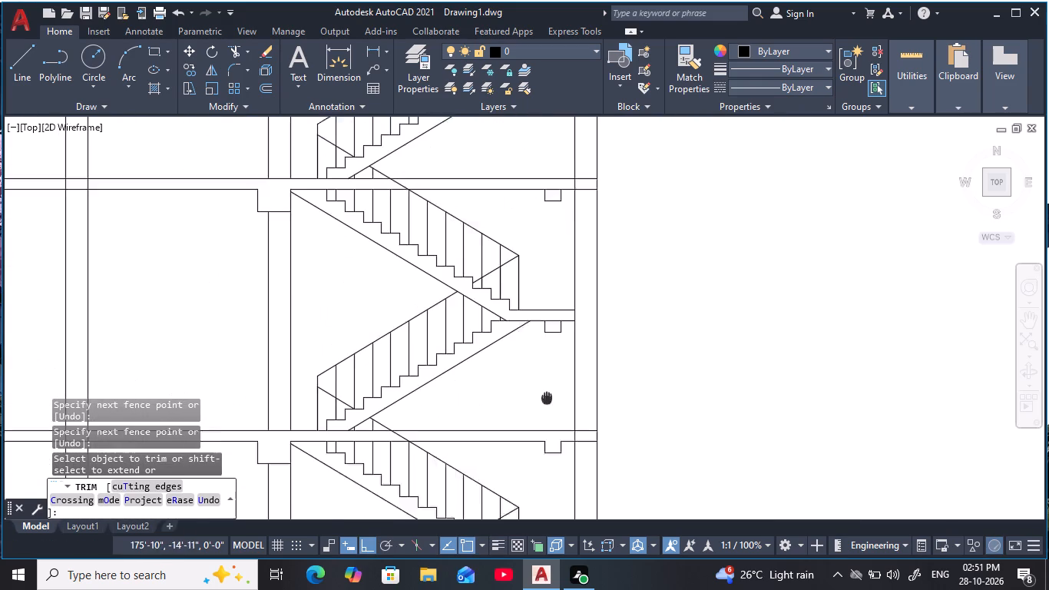
pyautogui.moveTo(547, 405); pyautogui.dragTo(547, 406, button='middle')
pyautogui.scroll(4, 554, 333)
pyautogui.moveTo(531, 403); pyautogui.dragTo(525, 430)
pyautogui.scroll(-3, 536, 403)
pyautogui.moveTo(536, 399); pyautogui.dragTo(534, 485, button='middle')
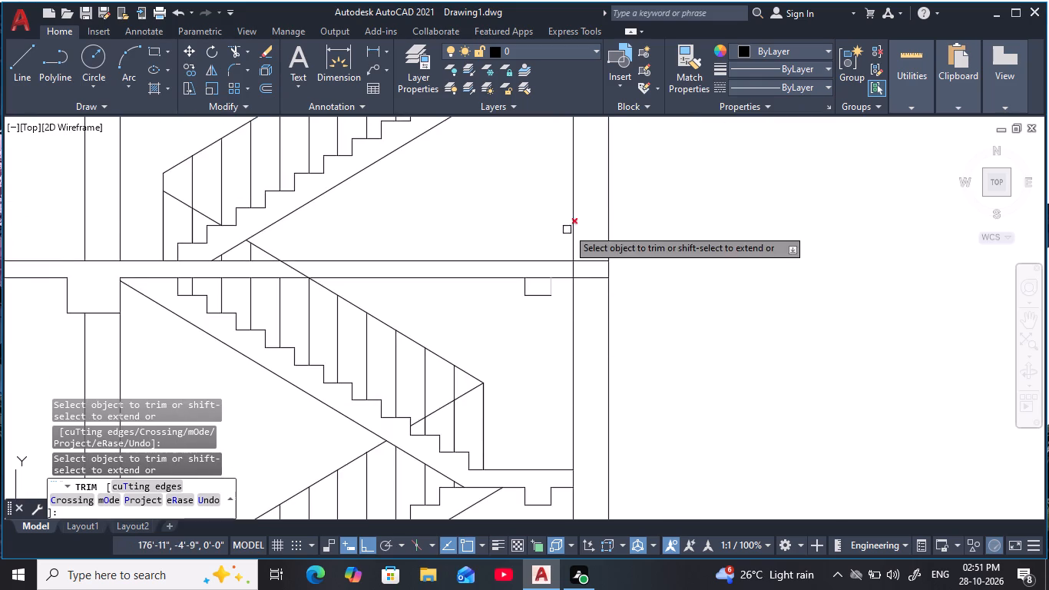
pyautogui.scroll(3, 568, 227)
pyautogui.moveTo(451, 459); pyautogui.dragTo(462, 419)
# Trim the underside lines across the small beams beneath the third mid-landing from the bottom and the floor slab above it.
pyautogui.scroll(-4, 468, 404)
pyautogui.moveTo(468, 399); pyautogui.dragTo(495, 482, button='middle')
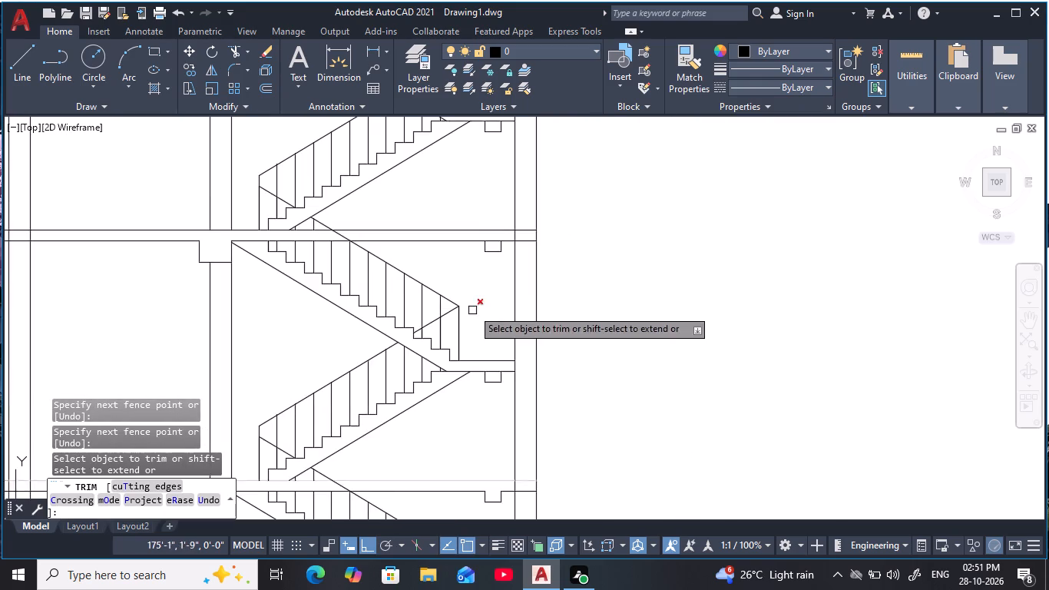
pyautogui.scroll(4, 497, 363)
pyautogui.moveTo(439, 330); pyautogui.dragTo(436, 275)
pyautogui.scroll(-4, 438, 272)
pyautogui.moveTo(441, 273); pyautogui.dragTo(491, 399, button='middle')
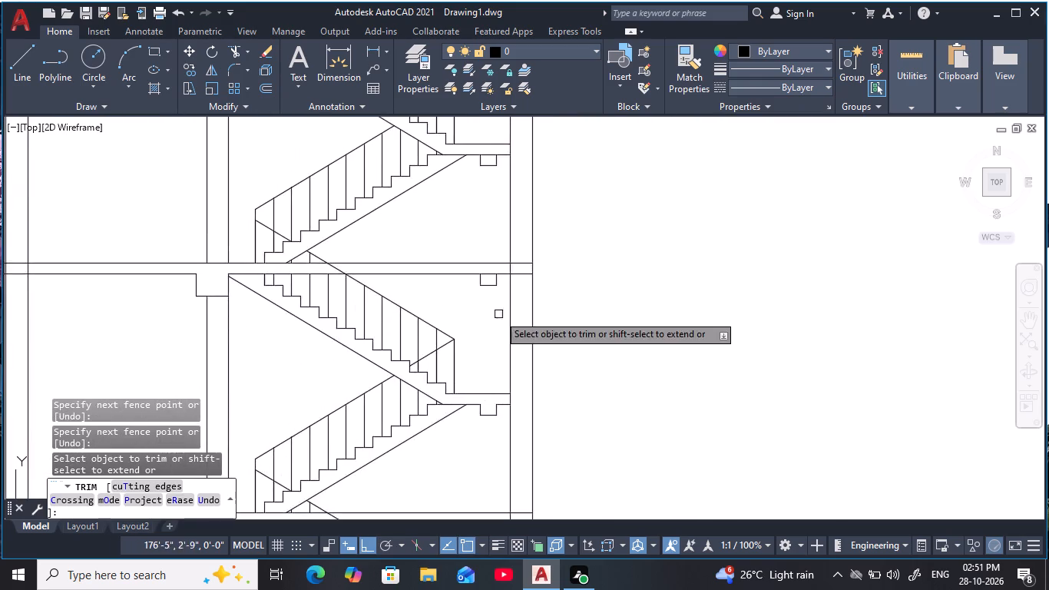
pyautogui.scroll(4, 503, 284)
pyautogui.scroll(-1, 505, 275)
pyautogui.scroll(1, 505, 275)
pyautogui.moveTo(411, 207); pyautogui.dragTo(395, 295)
# Trim the underside line across the small beam beneath the fourth mid-landing from the bottom and finish trimming.
pyautogui.scroll(-4, 405, 286)
pyautogui.moveTo(405, 286); pyautogui.dragTo(442, 395, button='middle')
pyautogui.scroll(1, 445, 388)
pyautogui.scroll(2, 429, 194)
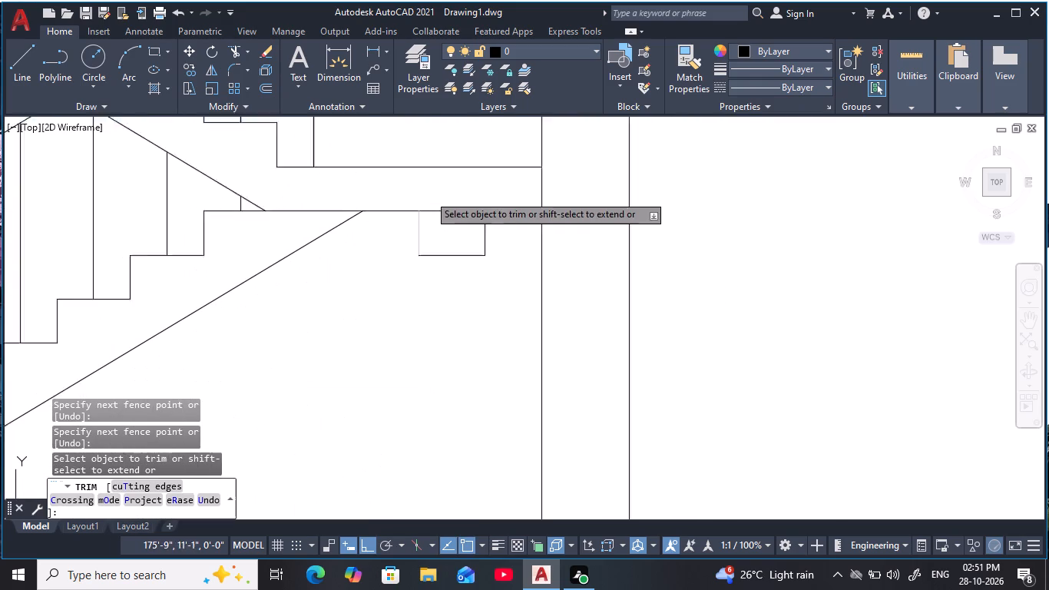
pyautogui.scroll(1, 429, 194)
pyautogui.moveTo(455, 212); pyautogui.dragTo(456, 261)
pyautogui.scroll(-3, 457, 252)
pyautogui.moveTo(454, 251); pyautogui.dragTo(484, 418, button='middle')
pyautogui.scroll(-1, 485, 414)
pyautogui.scroll(-2, 468, 309)
pyautogui.moveTo(467, 306); pyautogui.dragTo(475, 376, button='middle')
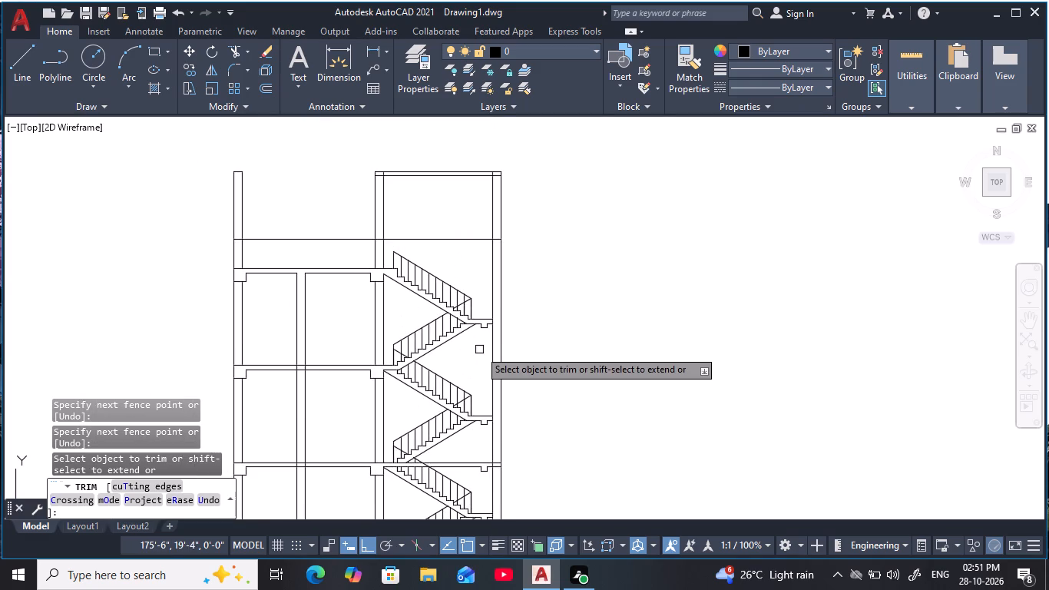
pyautogui.moveTo(491, 319); pyautogui.dragTo(541, 210, button='middle')
pyautogui.press('Escape')
pyautogui.press('Escape')
# Examine the full staircase section, checking the beams, flights and railings on each storey.
pyautogui.moveTo(621, 343); pyautogui.dragTo(663, 198, button='middle')
pyautogui.press('Escape')
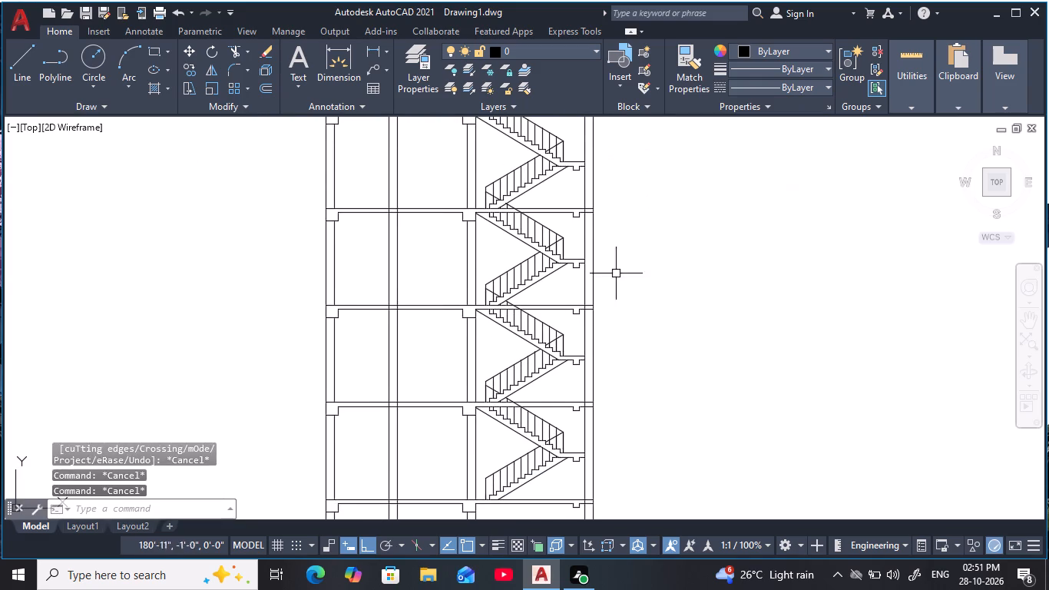
pyautogui.press('Escape')
pyautogui.moveTo(615, 316); pyautogui.dragTo(614, 236, button='middle')
pyautogui.press('Escape')
pyautogui.press('Escape')
pyautogui.press('Escape')
pyautogui.press('Escape')
pyautogui.moveTo(627, 304); pyautogui.dragTo(626, 283, button='middle')
pyautogui.press('Escape')
pyautogui.press('Escape')
pyautogui.press('Escape')
pyautogui.press('Escape')
pyautogui.press('Escape')
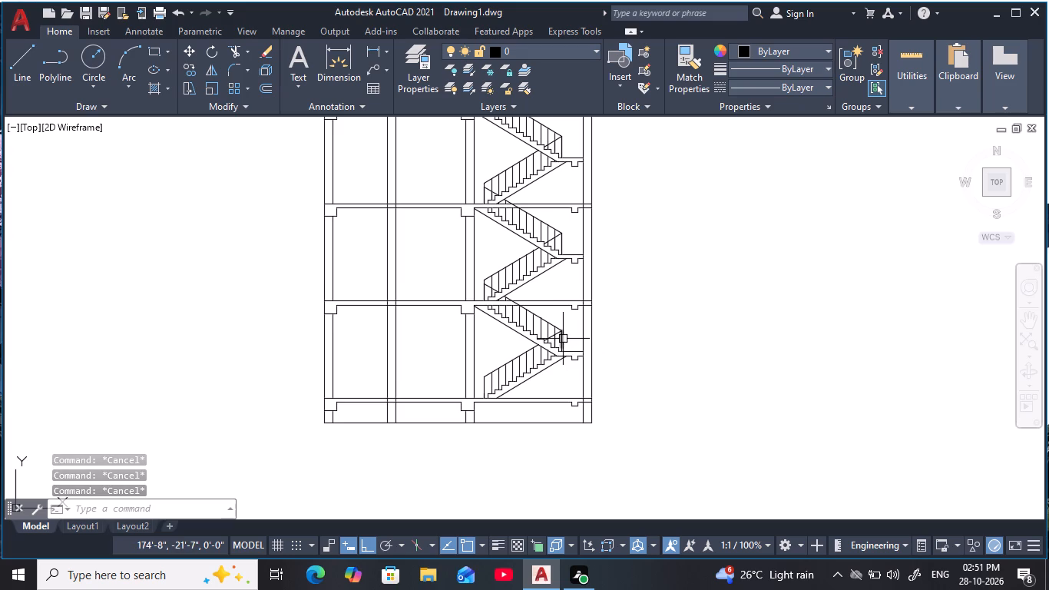
pyautogui.scroll(2, 466, 356)
pyautogui.moveTo(451, 357); pyautogui.dragTo(504, 370, button='middle')
pyautogui.scroll(-6, 491, 370)
pyautogui.scroll(1, 494, 358)
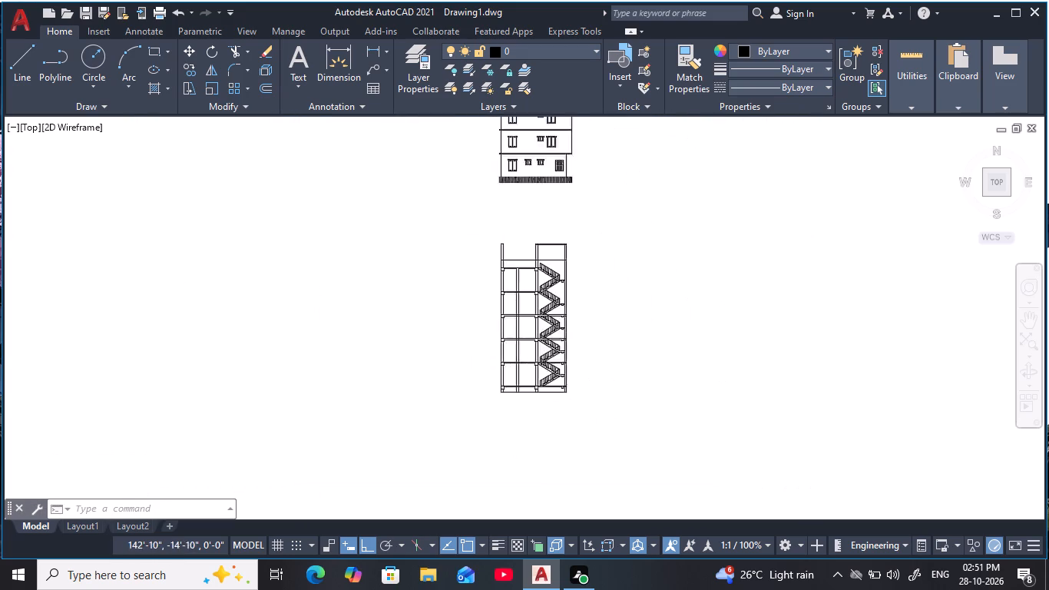
pyautogui.scroll(2, 494, 358)
pyautogui.moveTo(480, 360); pyautogui.dragTo(380, 351, button='middle')
pyautogui.press('Escape')
pyautogui.press('Escape')
pyautogui.press('Escape')
pyautogui.press('Escape')
pyautogui.press('Escape')
pyautogui.moveTo(528, 343); pyautogui.dragTo(528, 385, button='middle')
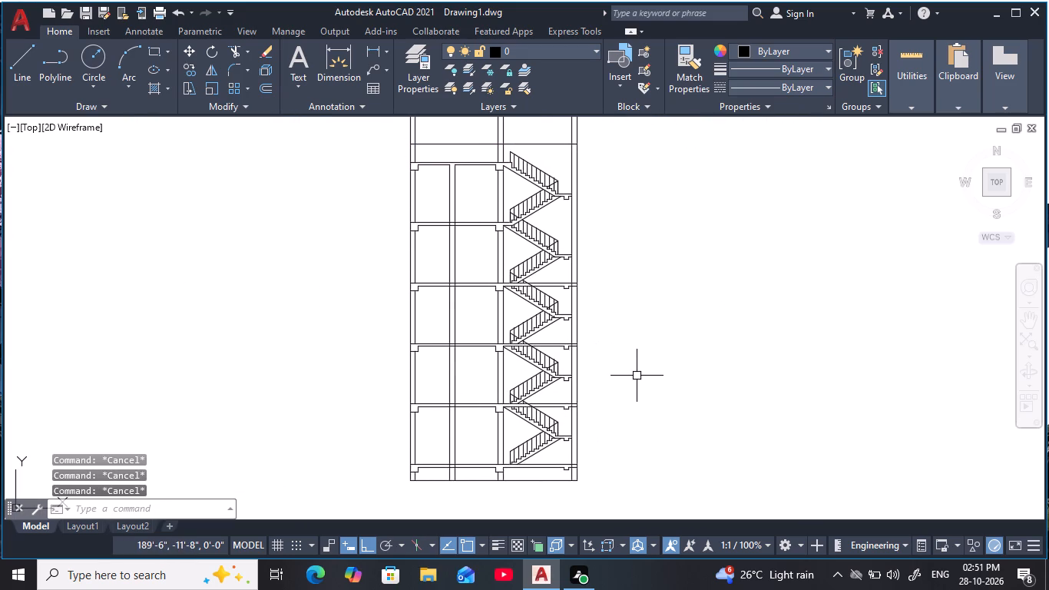
pyautogui.scroll(4, 558, 294)
pyautogui.moveTo(558, 296); pyautogui.dragTo(670, 330, button='middle')
pyautogui.press('Escape')
pyautogui.press('Escape')
pyautogui.press('Escape')
pyautogui.press('Escape')
pyautogui.moveTo(578, 323); pyautogui.dragTo(573, 313, button='middle')
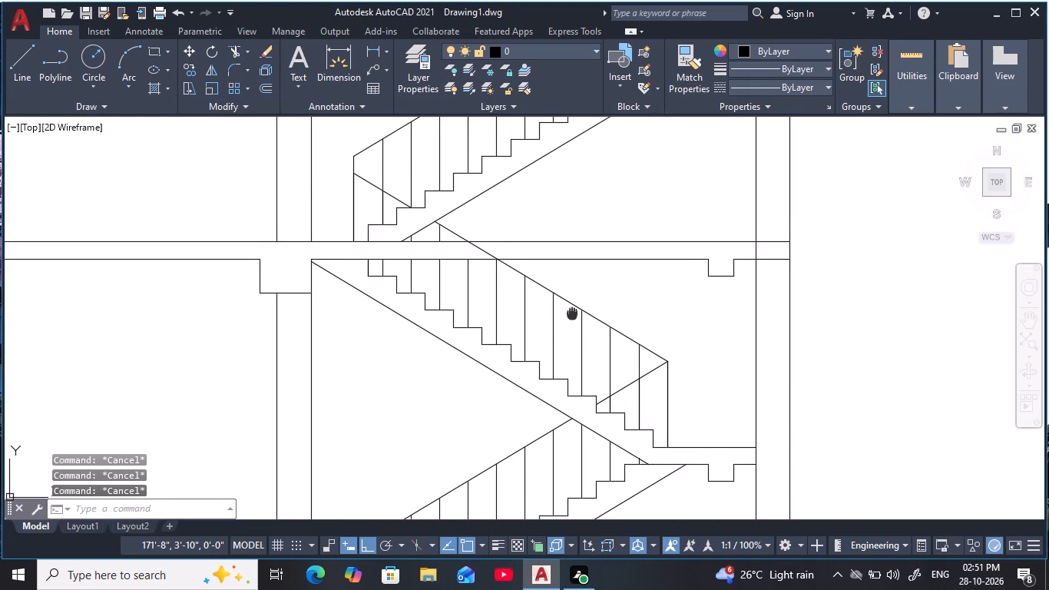
pyautogui.moveTo(573, 313); pyautogui.dragTo(574, 315, button='middle')
pyautogui.scroll(-1, 574, 315)
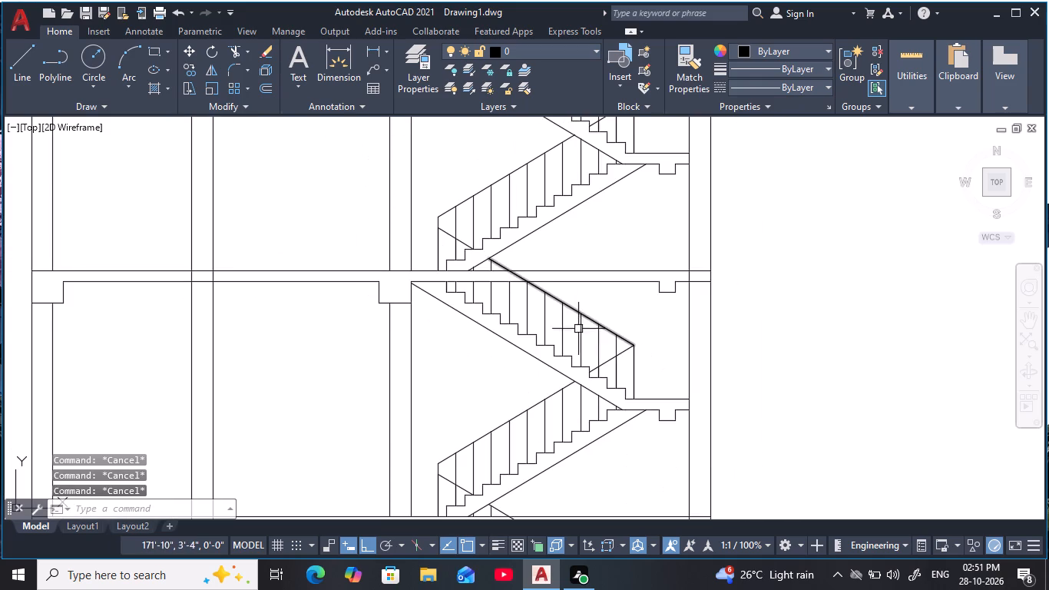
pyautogui.moveTo(607, 438); pyautogui.dragTo(616, 421, button='middle')
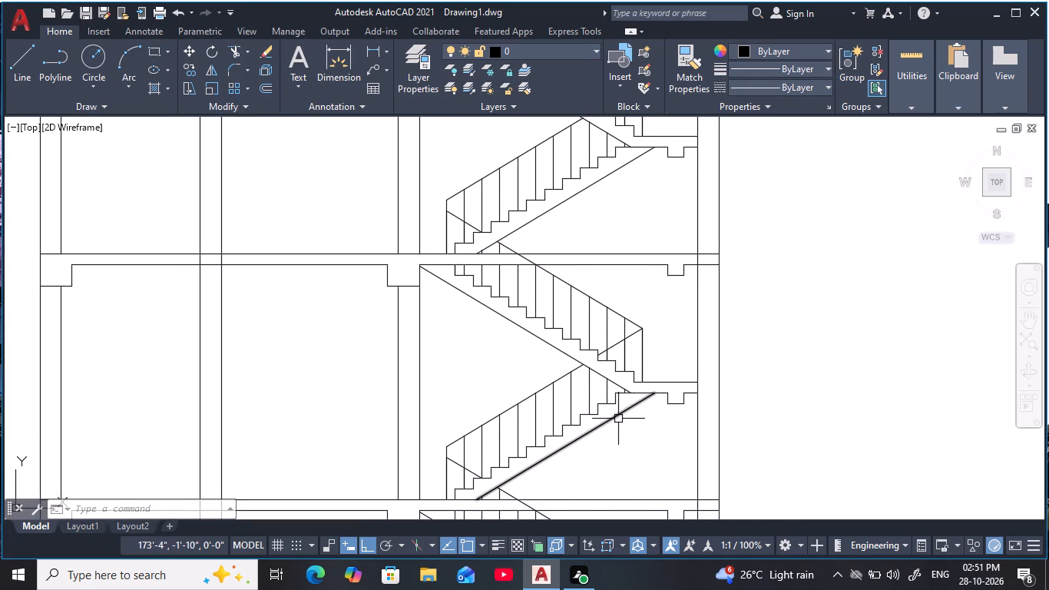
pyautogui.scroll(1, 626, 396)
pyautogui.moveTo(626, 396); pyautogui.dragTo(663, 311, button='middle')
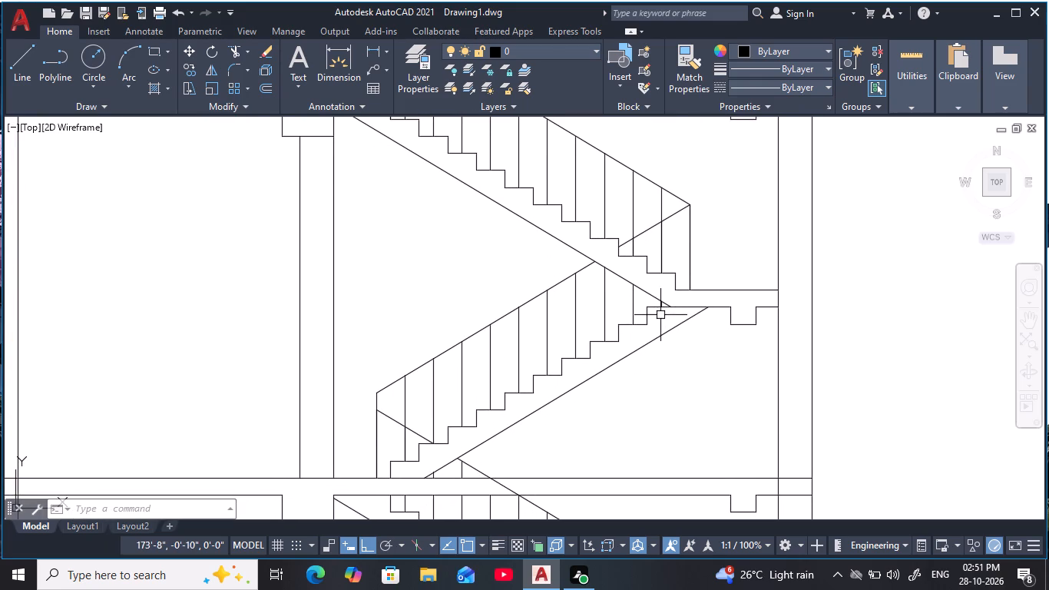
# Start a trial line from the railing post at the mid-landing and turn Ortho mode off.
pyautogui.press('l')
pyautogui.press('space')
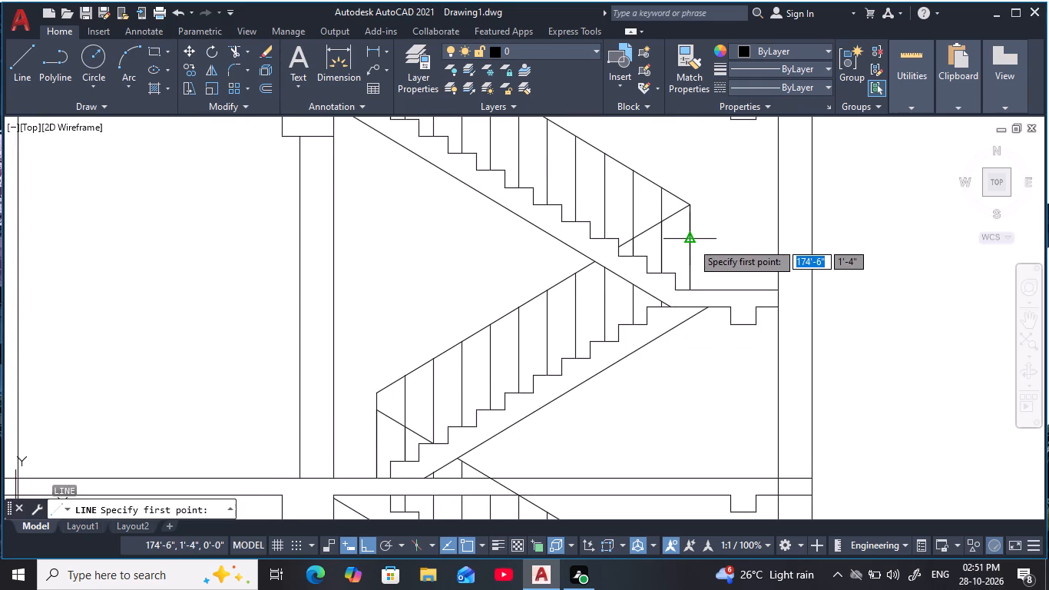
pyautogui.click(693, 262)
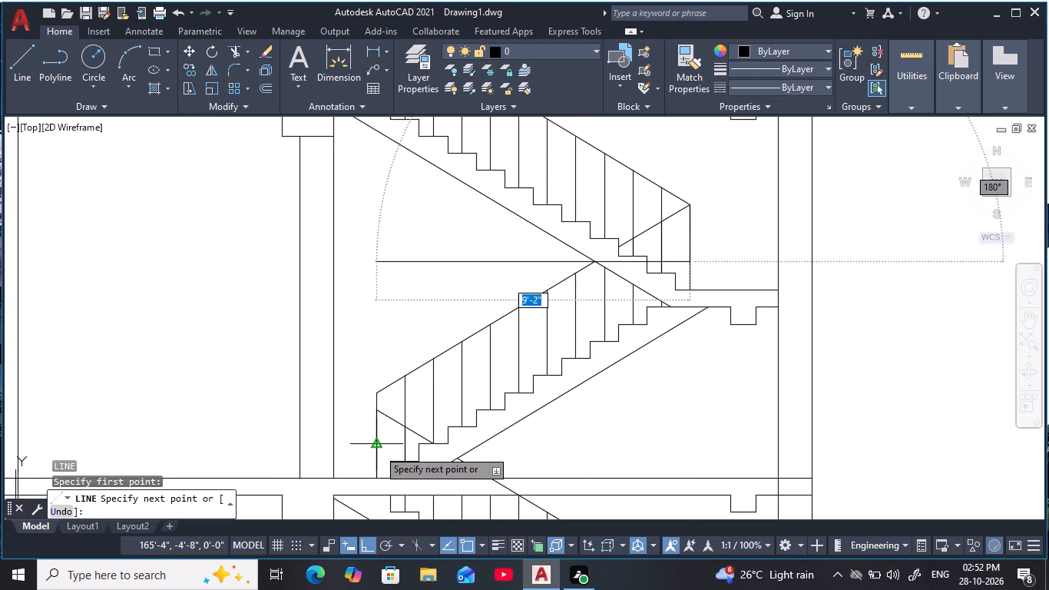
pyautogui.press('F8')
pyautogui.press('Escape')
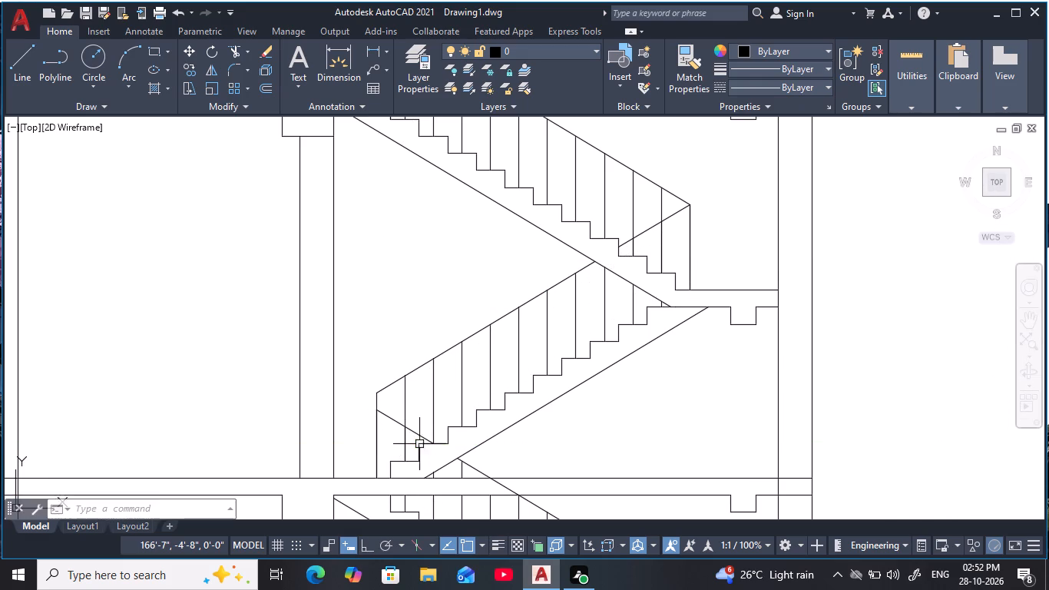
pyautogui.press('Escape')
pyautogui.press('Escape')
pyautogui.press('Escape')
pyautogui.press('Escape')
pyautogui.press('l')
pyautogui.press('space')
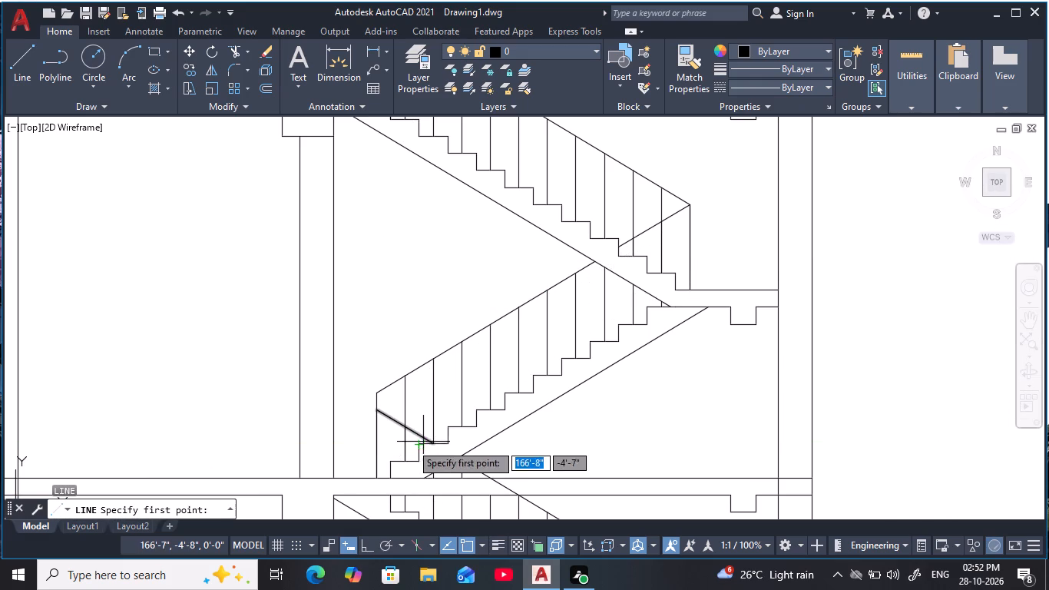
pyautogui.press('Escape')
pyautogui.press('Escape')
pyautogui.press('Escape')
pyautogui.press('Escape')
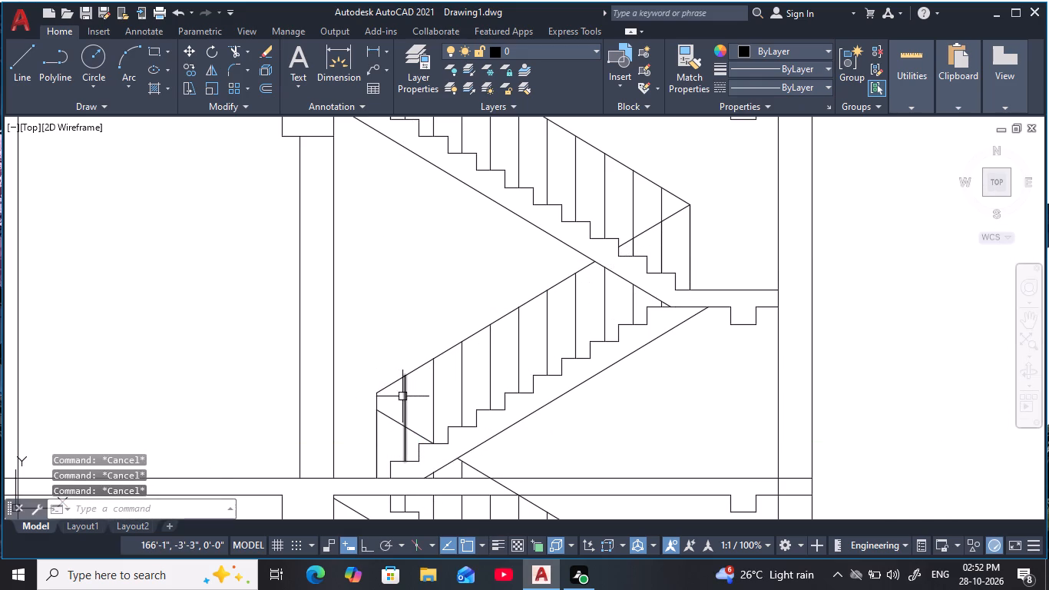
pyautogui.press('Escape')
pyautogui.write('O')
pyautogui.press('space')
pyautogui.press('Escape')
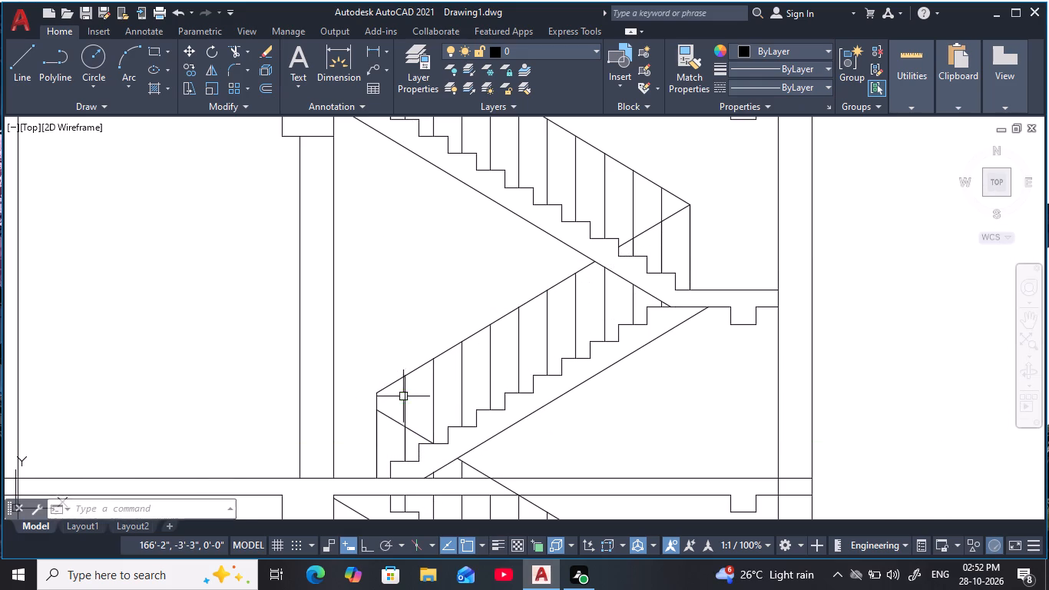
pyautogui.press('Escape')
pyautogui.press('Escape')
# Draw a 1' vertical line up from the base of the railing post at the foot of the flight.
pyautogui.press('l')
pyautogui.press('space')
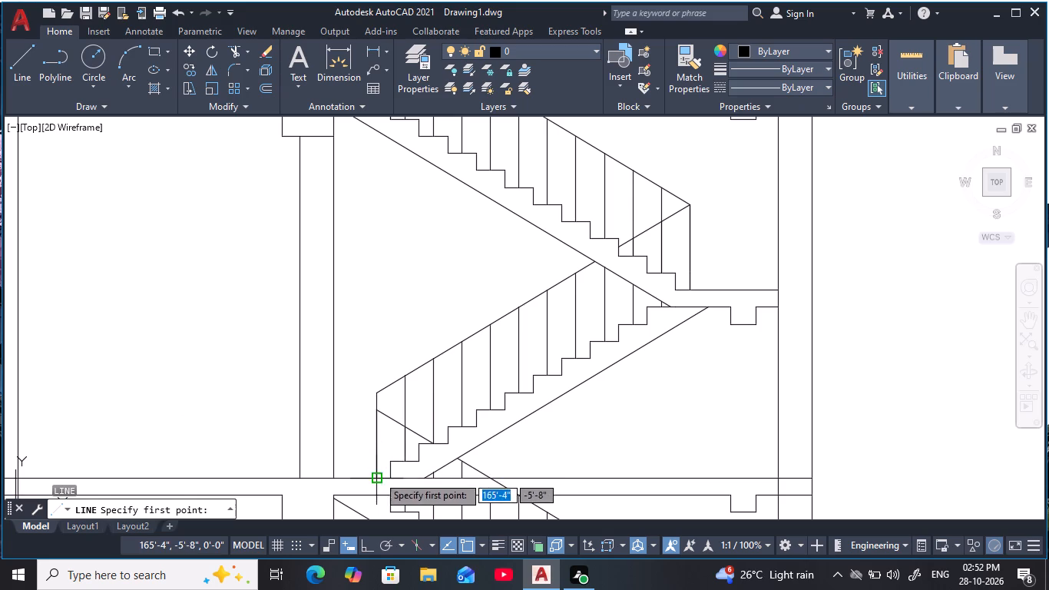
pyautogui.click(378, 476)
pyautogui.press('1')
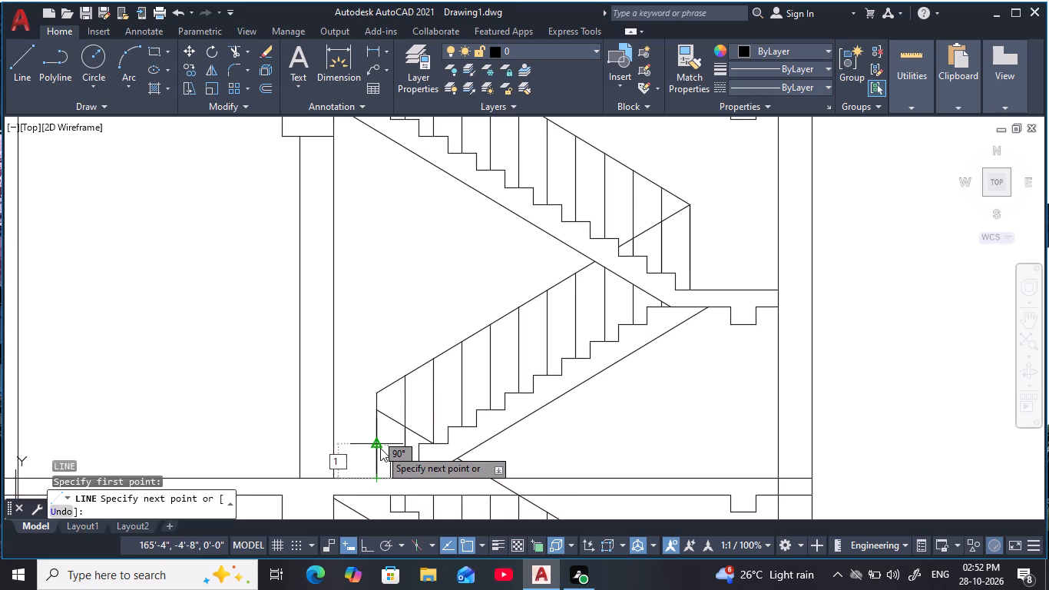
pyautogui.press("'")
pyautogui.press('space')
pyautogui.press('Escape')
pyautogui.press('Escape')
pyautogui.press('Escape')
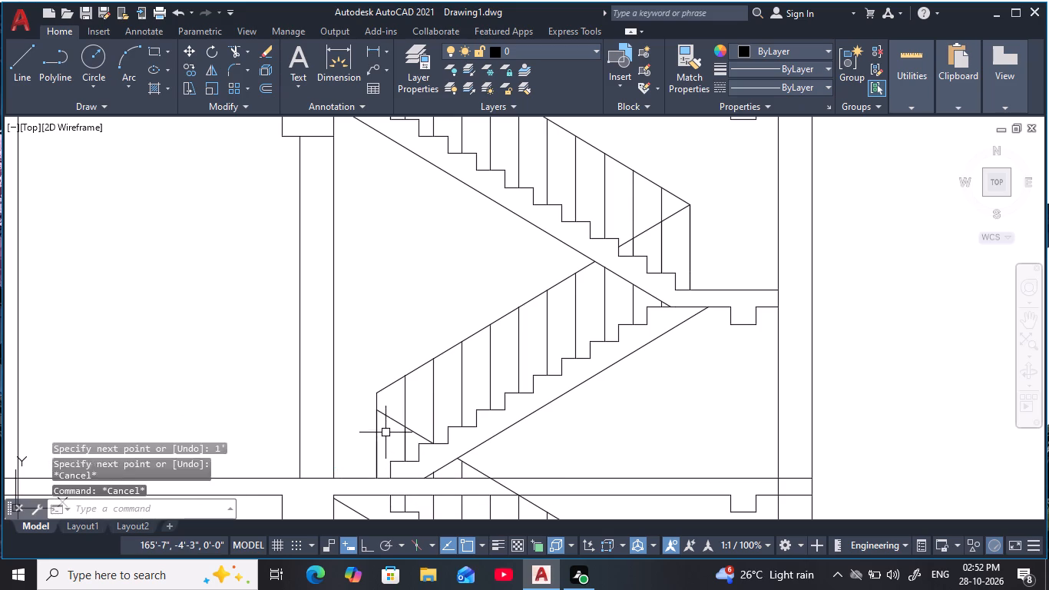
# Draw a 1' vertical line down from the top of the same railing post at the foot of the flight.
pyautogui.press('Escape')
pyautogui.press('Escape')
pyautogui.press('l')
pyautogui.press('space')
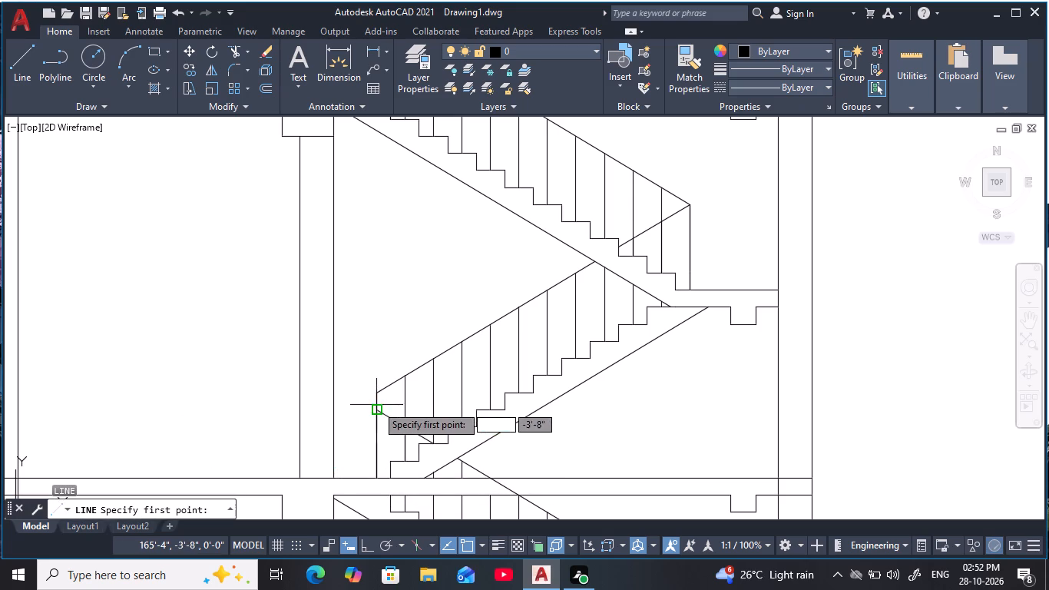
pyautogui.click(379, 397)
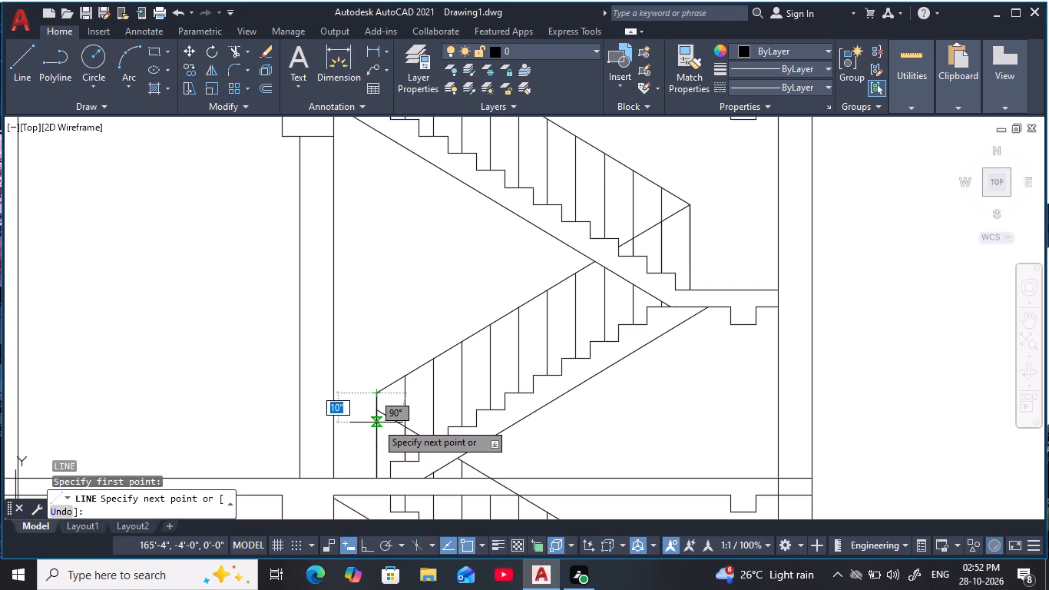
pyautogui.press('1')
pyautogui.press("'")
pyautogui.press('space')
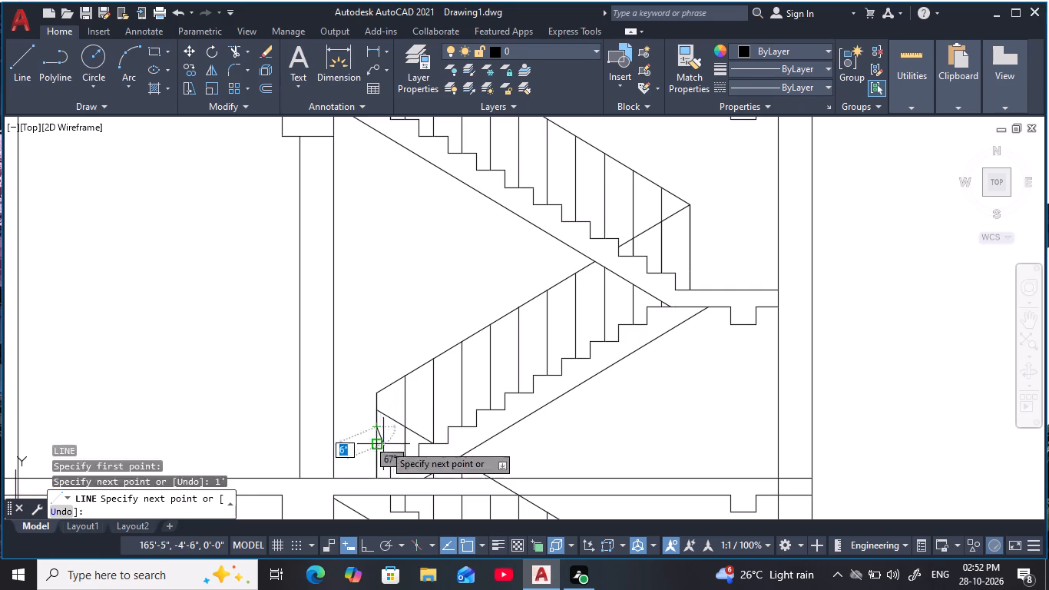
pyautogui.press('Escape')
pyautogui.press('Escape')
pyautogui.press('Escape')
pyautogui.press('Escape')
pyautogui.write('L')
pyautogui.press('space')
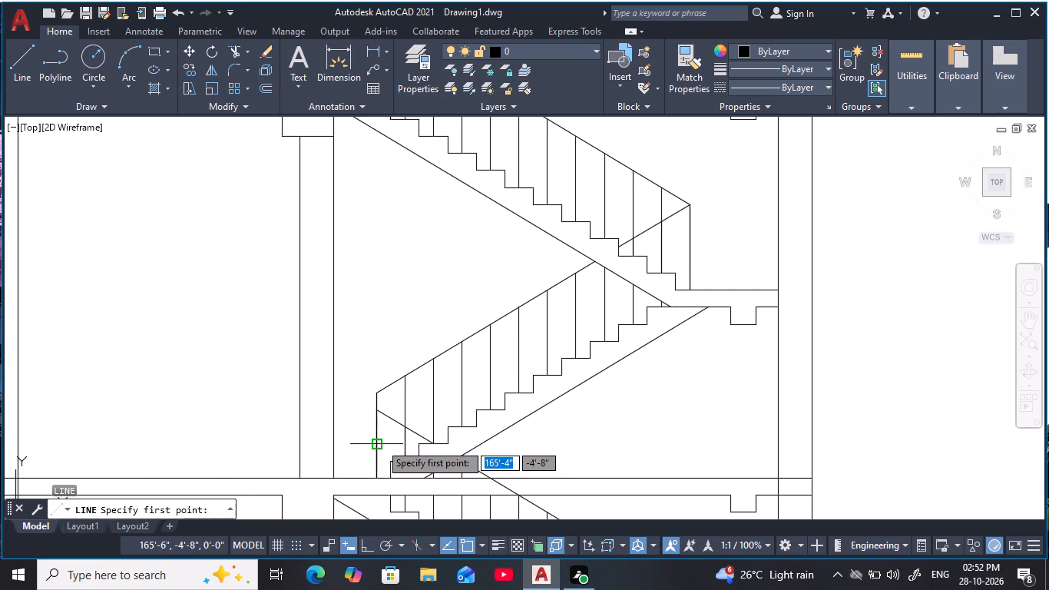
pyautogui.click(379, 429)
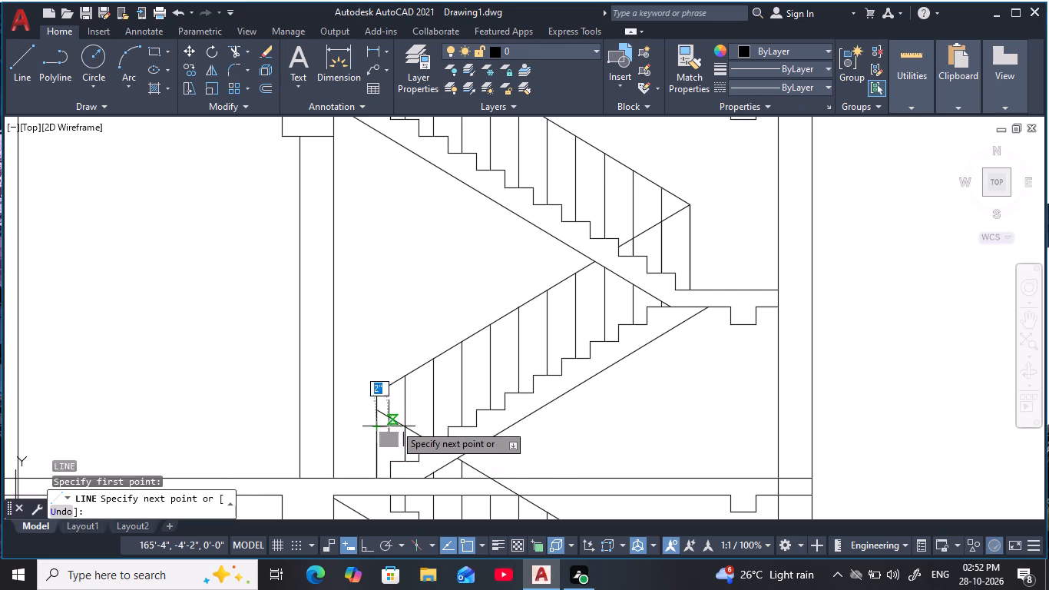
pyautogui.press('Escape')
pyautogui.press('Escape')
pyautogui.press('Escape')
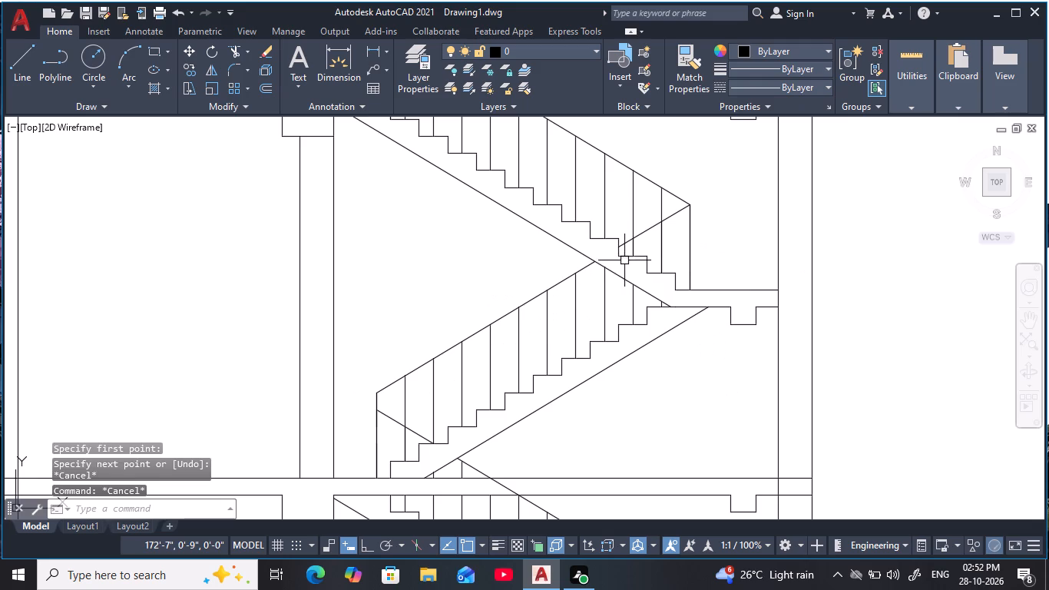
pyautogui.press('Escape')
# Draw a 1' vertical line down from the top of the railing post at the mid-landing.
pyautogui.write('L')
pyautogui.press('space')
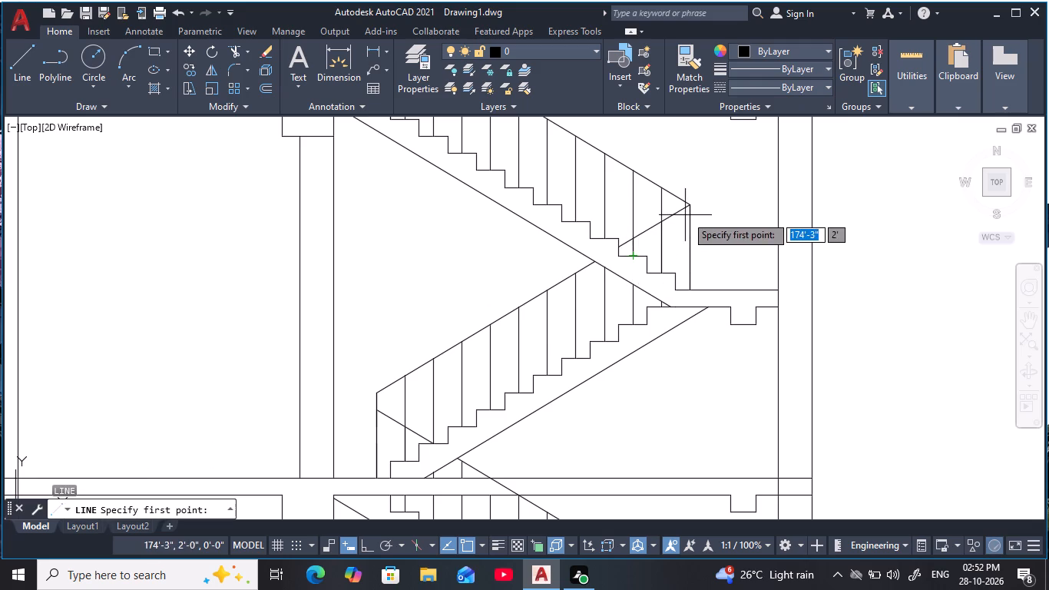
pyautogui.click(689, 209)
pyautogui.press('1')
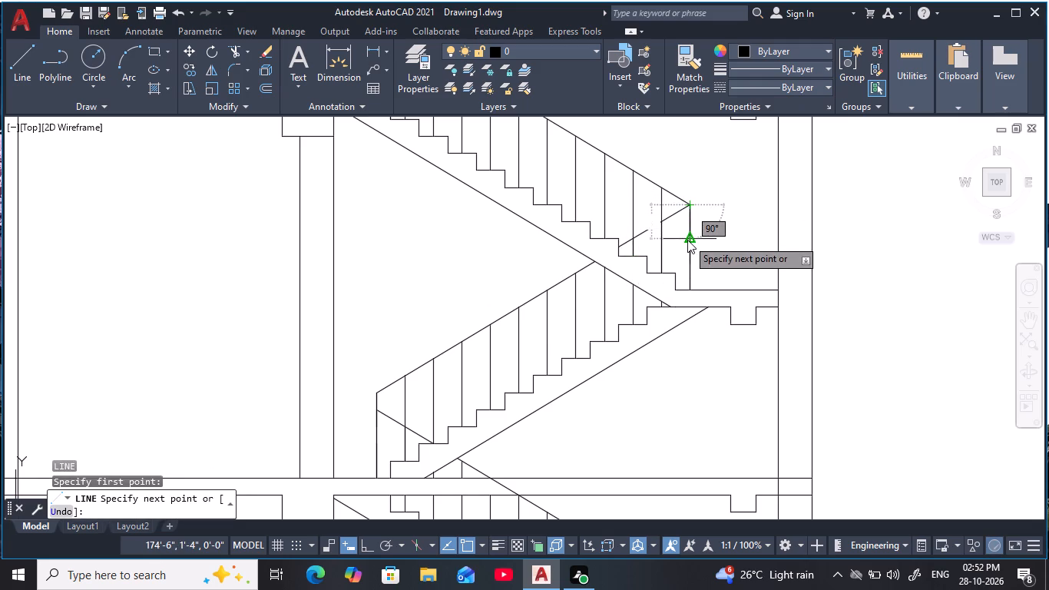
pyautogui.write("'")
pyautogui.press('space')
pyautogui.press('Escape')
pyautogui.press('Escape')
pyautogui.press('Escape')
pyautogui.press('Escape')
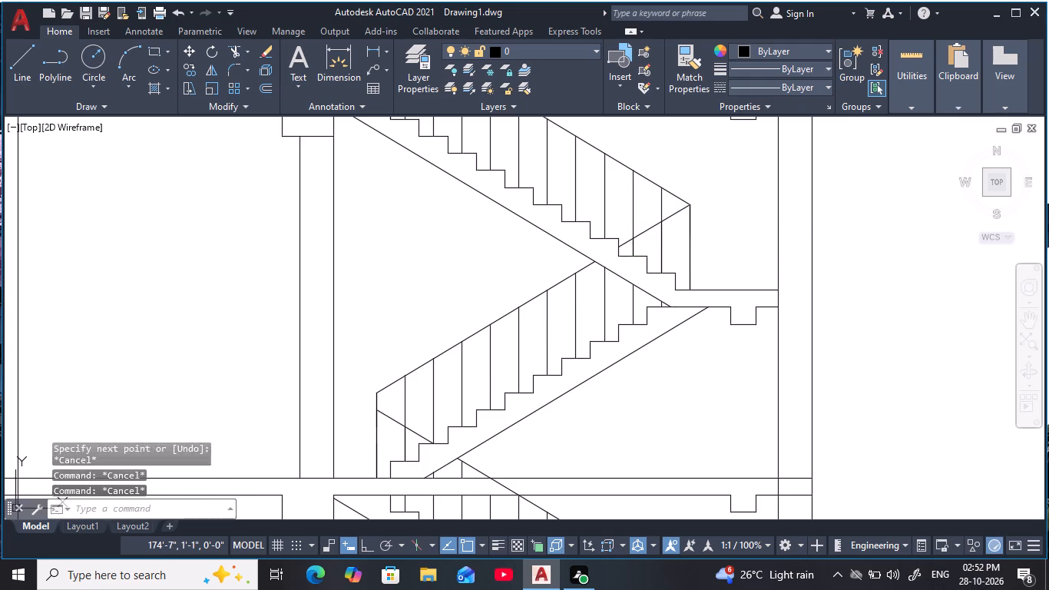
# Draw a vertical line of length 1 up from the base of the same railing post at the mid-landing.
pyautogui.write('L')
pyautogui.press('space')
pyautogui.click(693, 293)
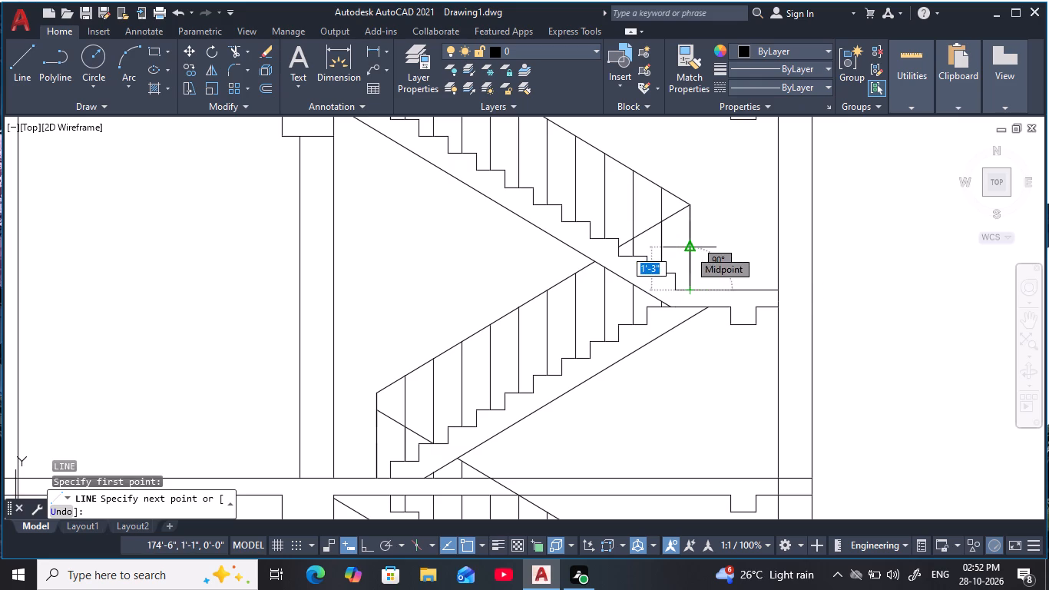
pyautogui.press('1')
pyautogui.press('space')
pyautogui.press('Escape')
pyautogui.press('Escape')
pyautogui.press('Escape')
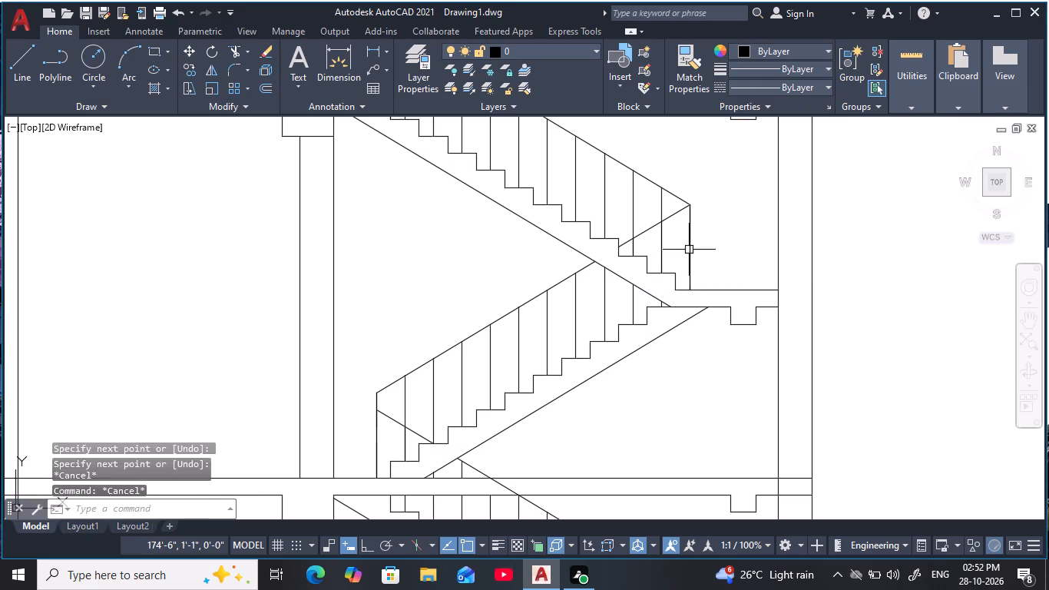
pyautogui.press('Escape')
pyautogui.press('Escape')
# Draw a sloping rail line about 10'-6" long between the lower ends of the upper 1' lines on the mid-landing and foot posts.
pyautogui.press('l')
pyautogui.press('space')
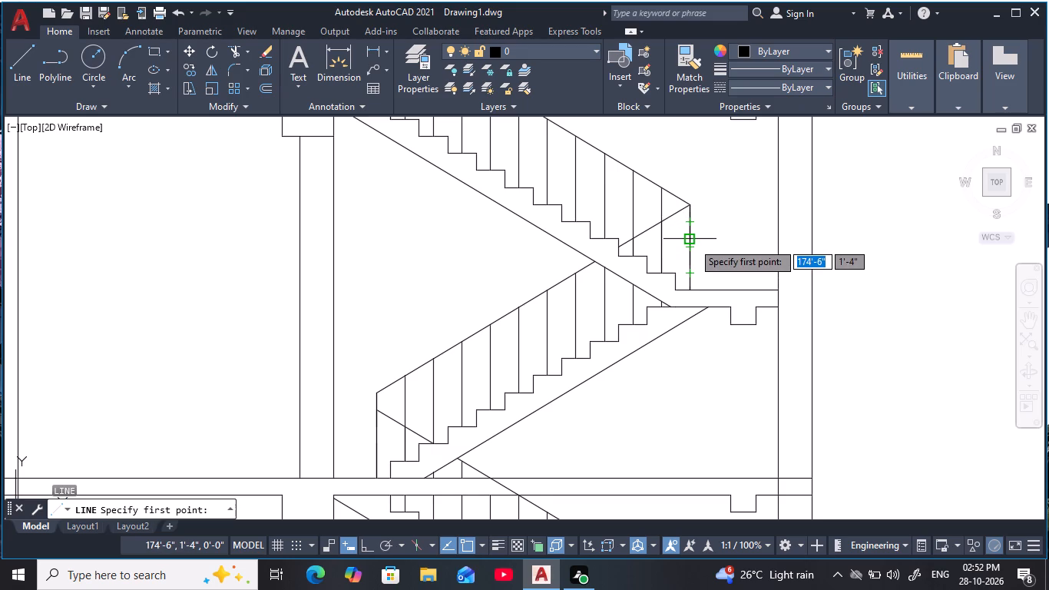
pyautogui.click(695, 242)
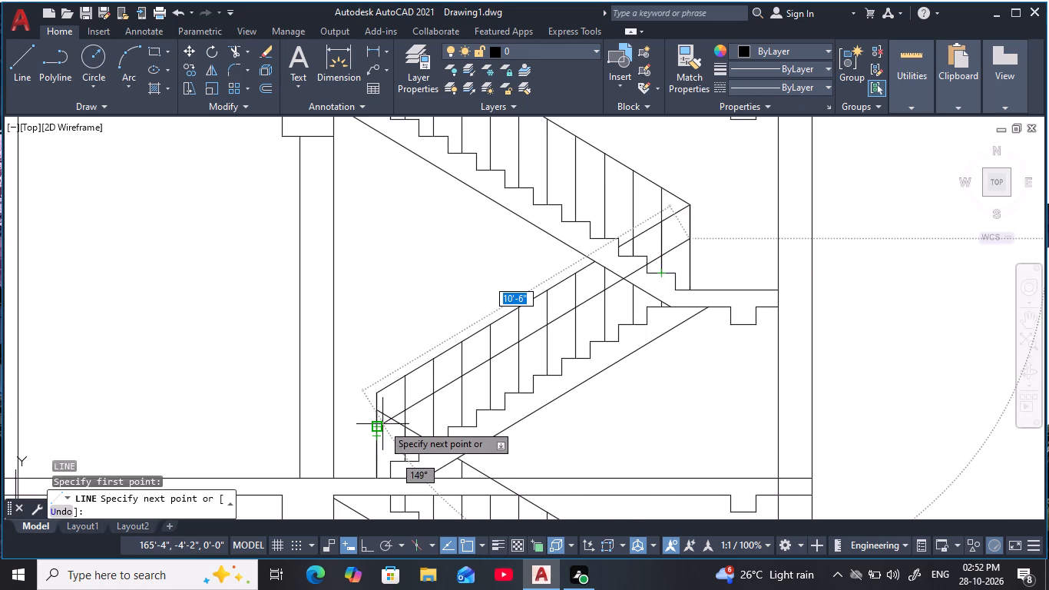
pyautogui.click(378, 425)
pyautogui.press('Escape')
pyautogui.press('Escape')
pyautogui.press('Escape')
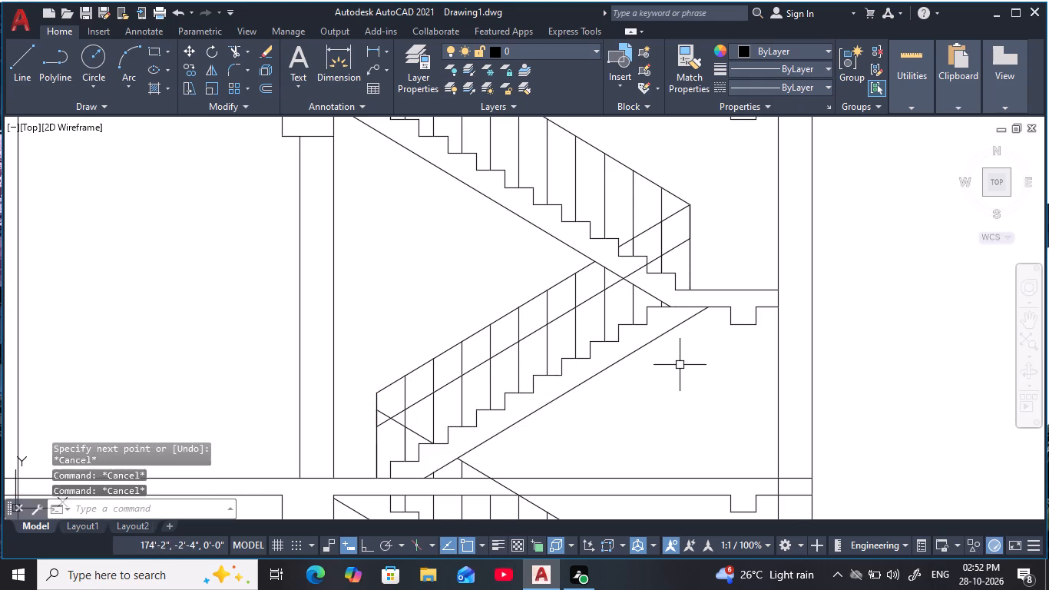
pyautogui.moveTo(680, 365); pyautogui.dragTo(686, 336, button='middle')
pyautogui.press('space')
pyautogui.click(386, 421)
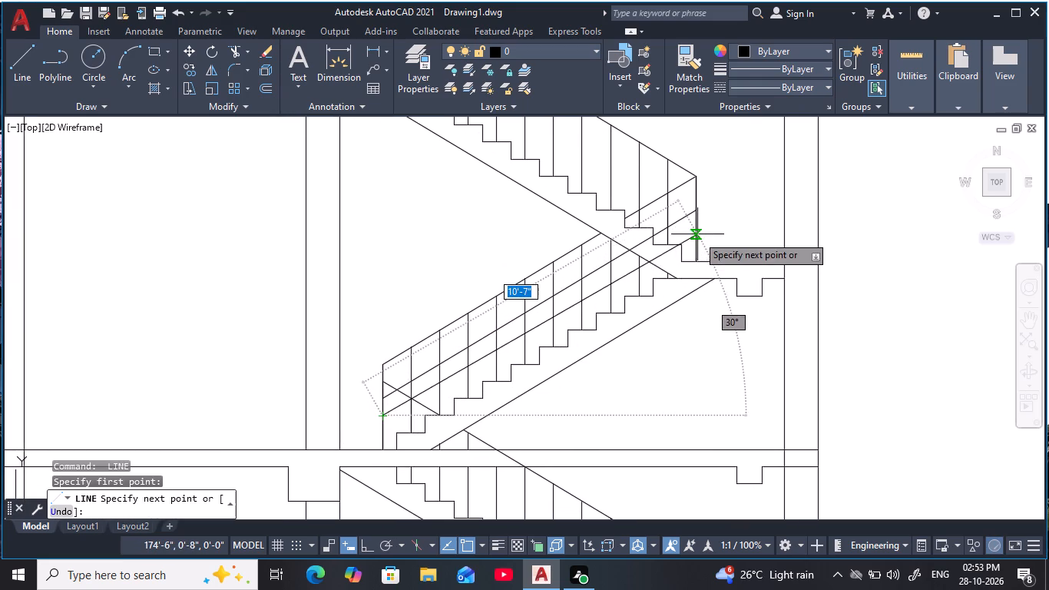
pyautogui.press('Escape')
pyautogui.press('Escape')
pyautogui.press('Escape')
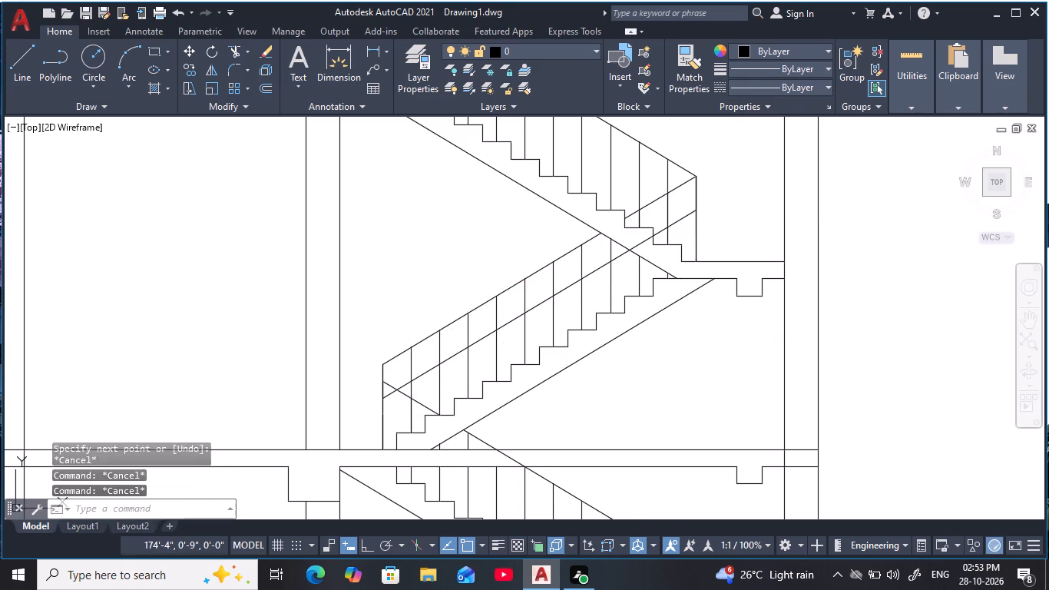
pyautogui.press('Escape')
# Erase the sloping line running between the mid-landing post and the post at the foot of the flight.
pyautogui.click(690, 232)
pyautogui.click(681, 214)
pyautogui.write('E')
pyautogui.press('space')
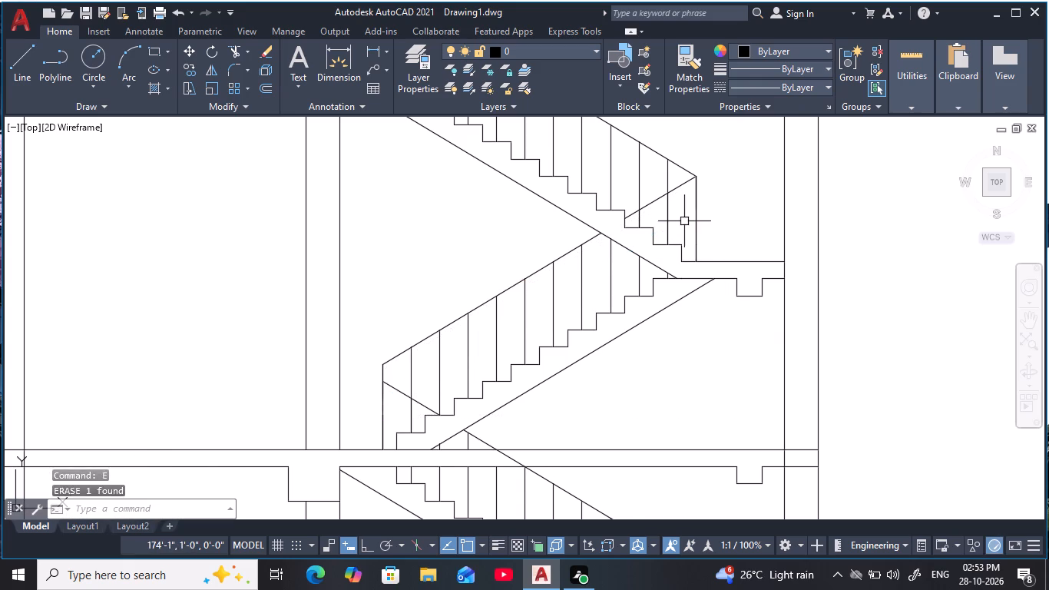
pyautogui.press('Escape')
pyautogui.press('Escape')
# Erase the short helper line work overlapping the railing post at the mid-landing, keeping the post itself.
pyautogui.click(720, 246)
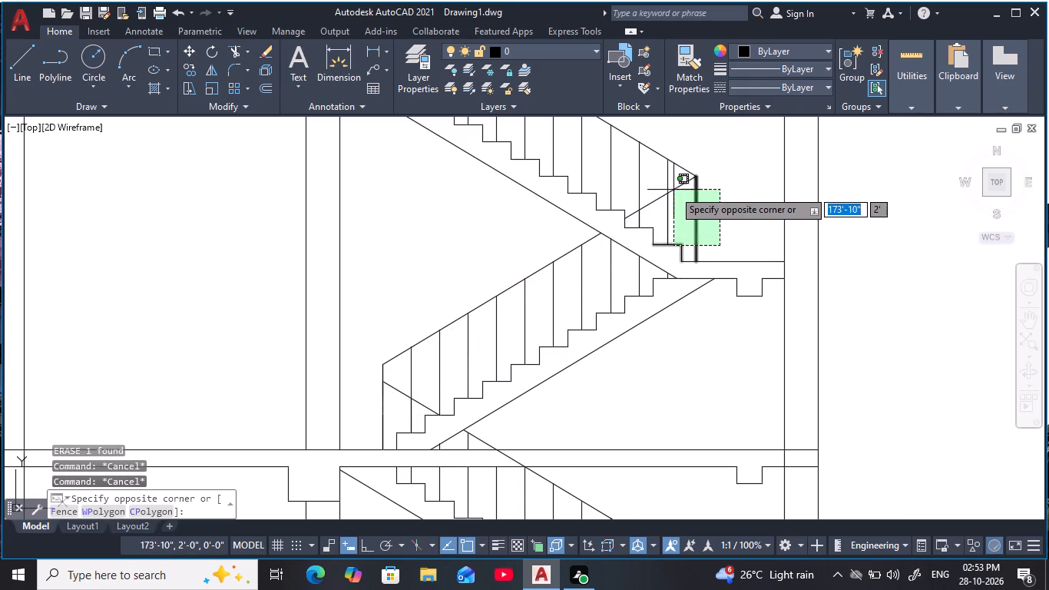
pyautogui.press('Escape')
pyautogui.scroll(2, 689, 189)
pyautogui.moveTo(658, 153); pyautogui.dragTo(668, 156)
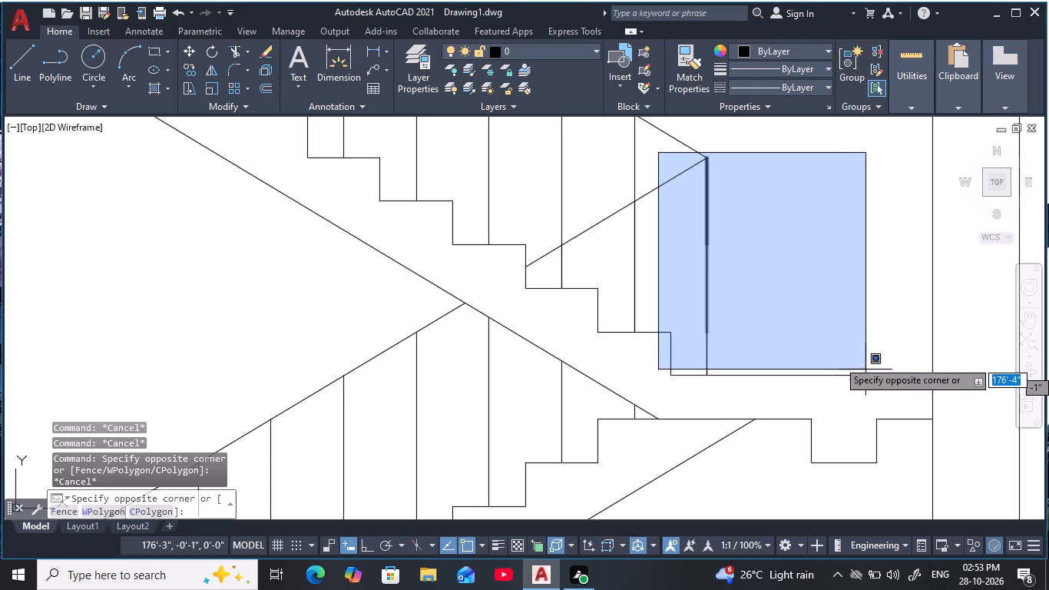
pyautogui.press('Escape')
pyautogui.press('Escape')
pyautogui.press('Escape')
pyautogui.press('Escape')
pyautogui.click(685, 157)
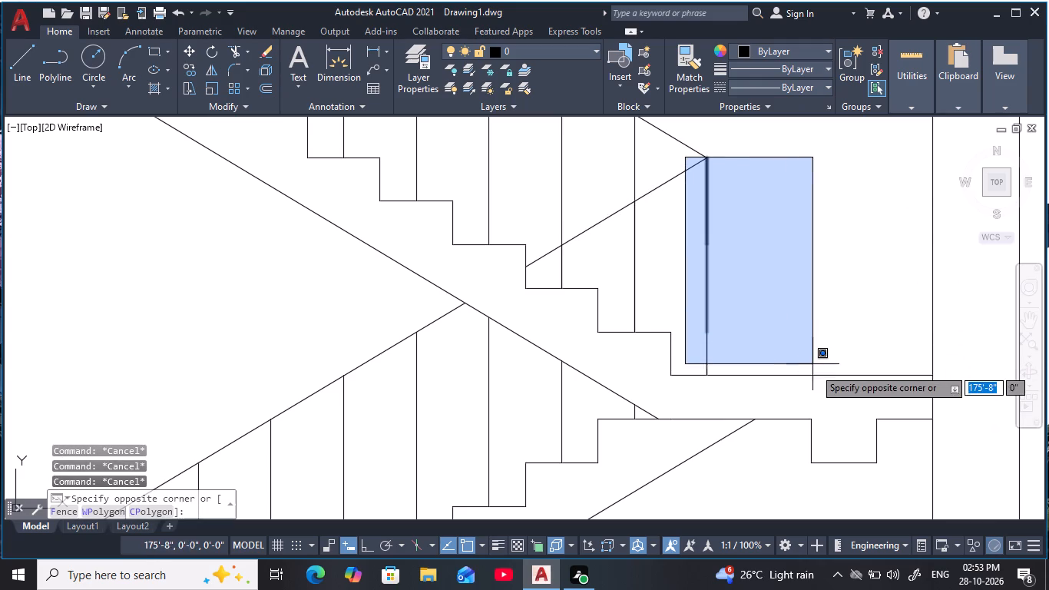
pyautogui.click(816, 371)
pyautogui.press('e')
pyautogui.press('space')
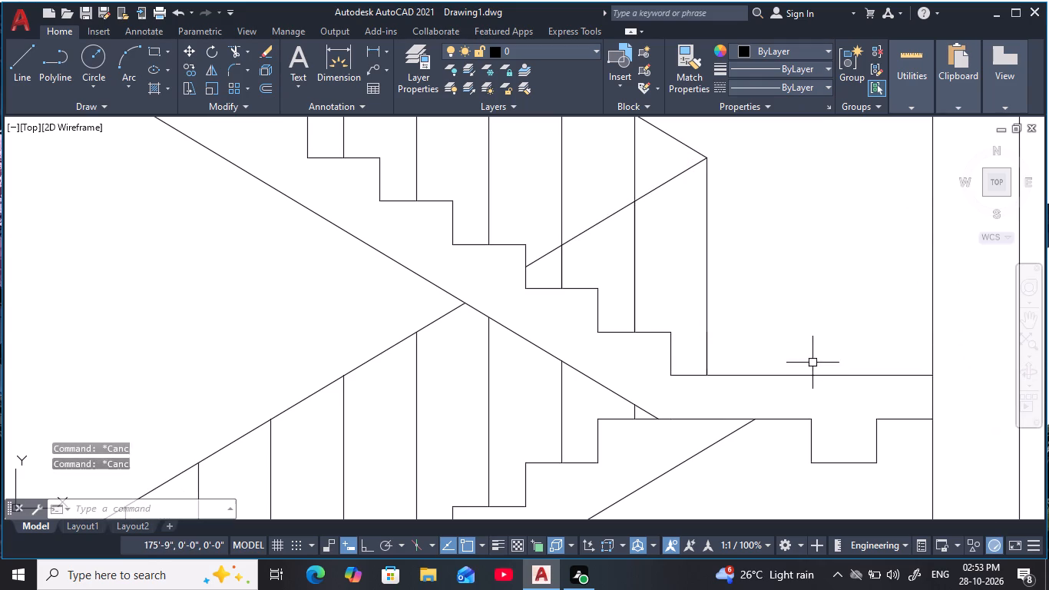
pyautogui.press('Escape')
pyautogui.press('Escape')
# Draw a 1' vertical line up from the base of the mid-landing railing post with Ortho mode on.
pyautogui.moveTo(756, 321); pyautogui.dragTo(776, 300, button='middle')
pyautogui.press('Escape')
pyautogui.press('l')
pyautogui.press('space')
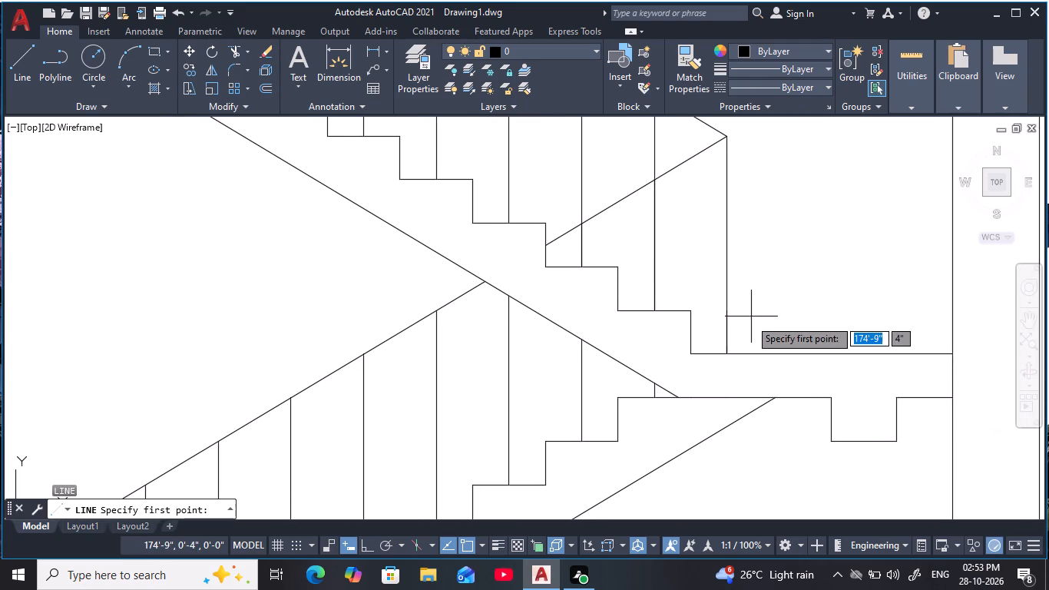
pyautogui.click(727, 354)
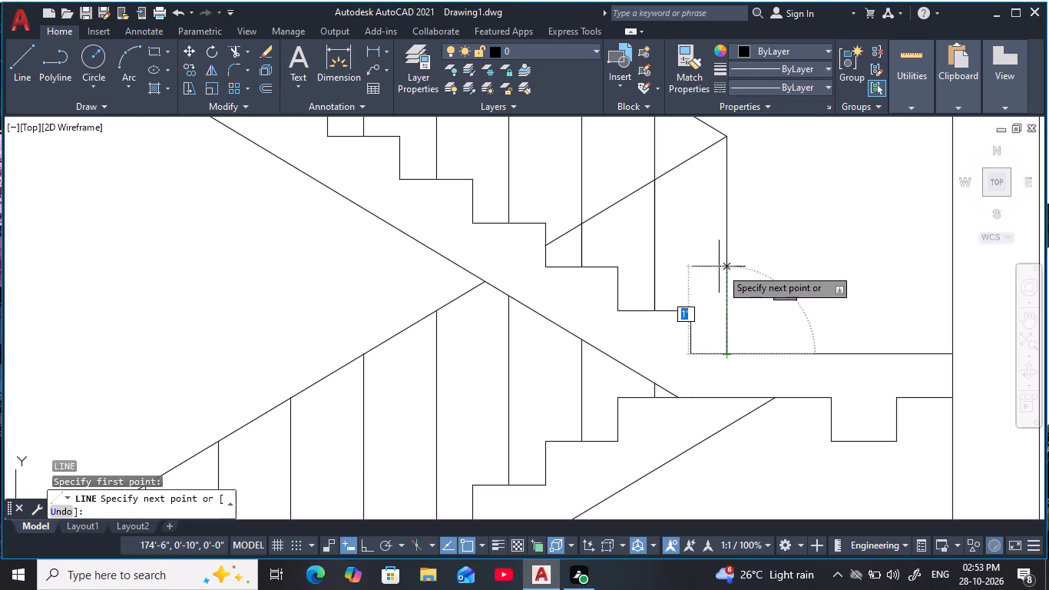
pyautogui.press('F8')
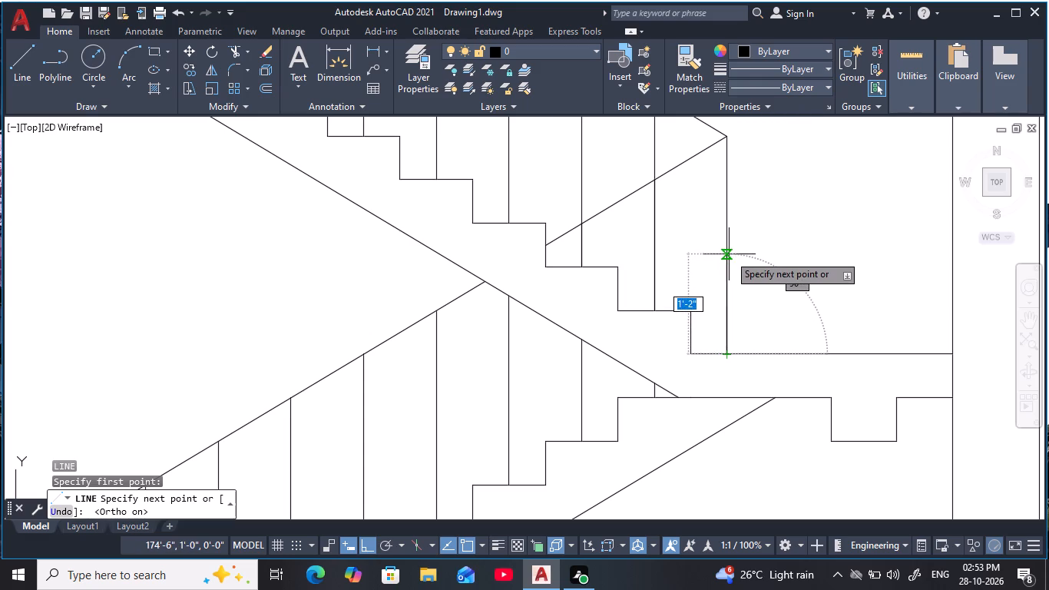
pyautogui.press('1')
pyautogui.write("'")
pyautogui.press('space')
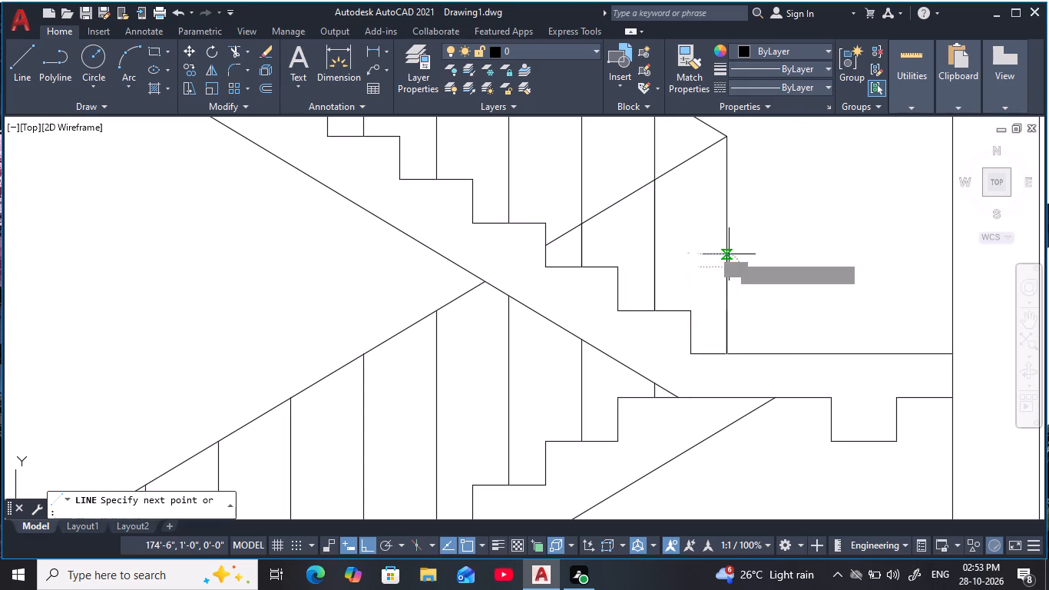
pyautogui.press('Escape')
pyautogui.press('Escape')
pyautogui.press('Escape')
pyautogui.press('Escape')
# Draw a 1' vertical line down from the top of the mid-landing railing post.
pyautogui.moveTo(740, 275); pyautogui.dragTo(766, 262, button='middle')
pyautogui.scroll(-2, 766, 262)
pyautogui.moveTo(767, 261); pyautogui.dragTo(761, 289, button='middle')
pyautogui.press('Escape')
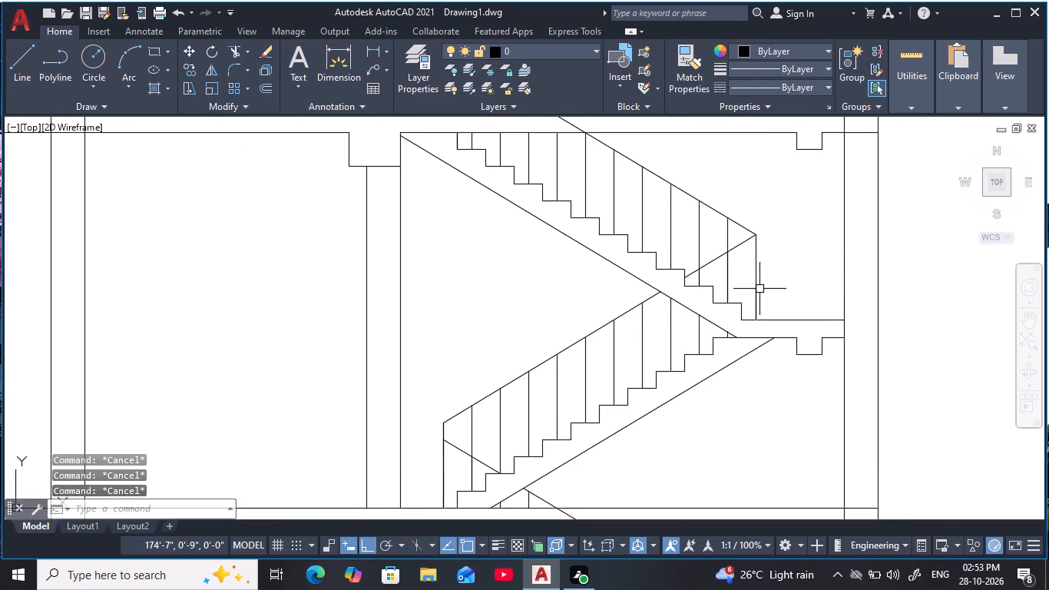
pyautogui.press('Escape')
pyautogui.press('Escape')
pyautogui.scroll(2, 759, 270)
pyautogui.press('Escape')
pyautogui.press('Escape')
pyautogui.write('L')
pyautogui.press('space')
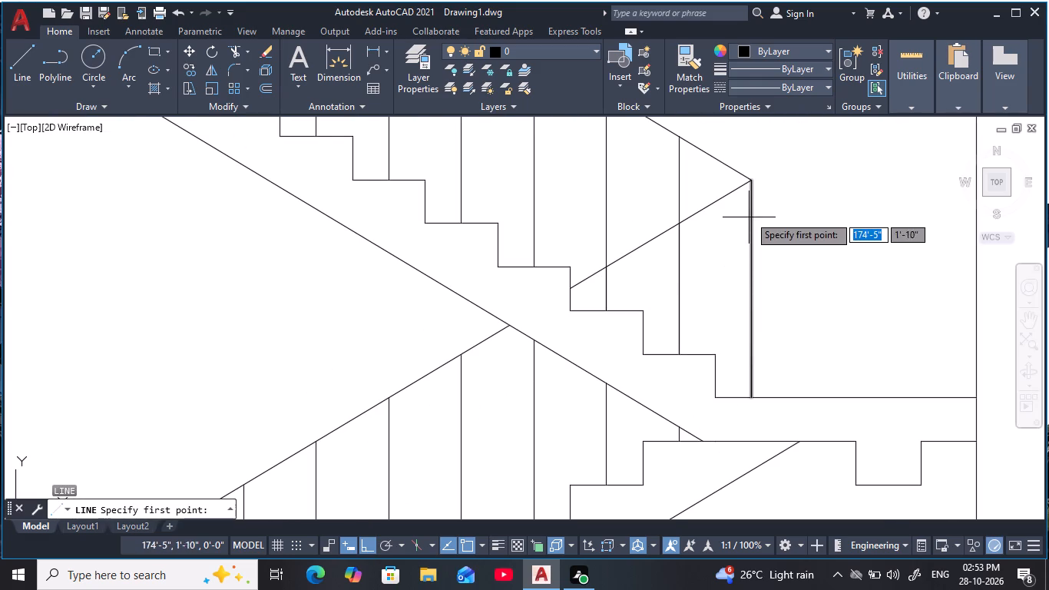
pyautogui.click(754, 181)
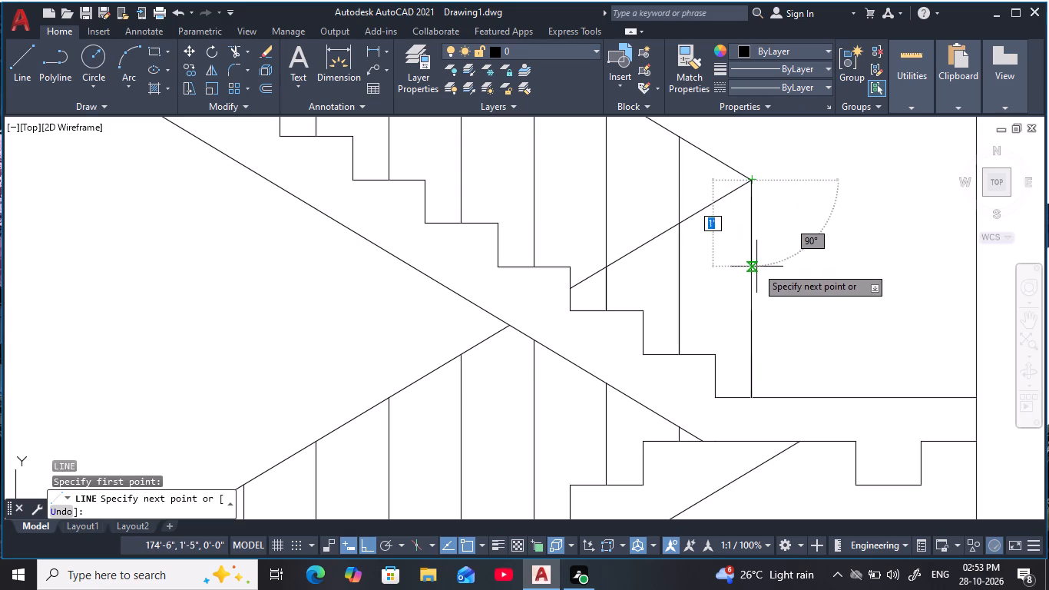
pyautogui.press('1')
pyautogui.press("'")
pyautogui.press('space')
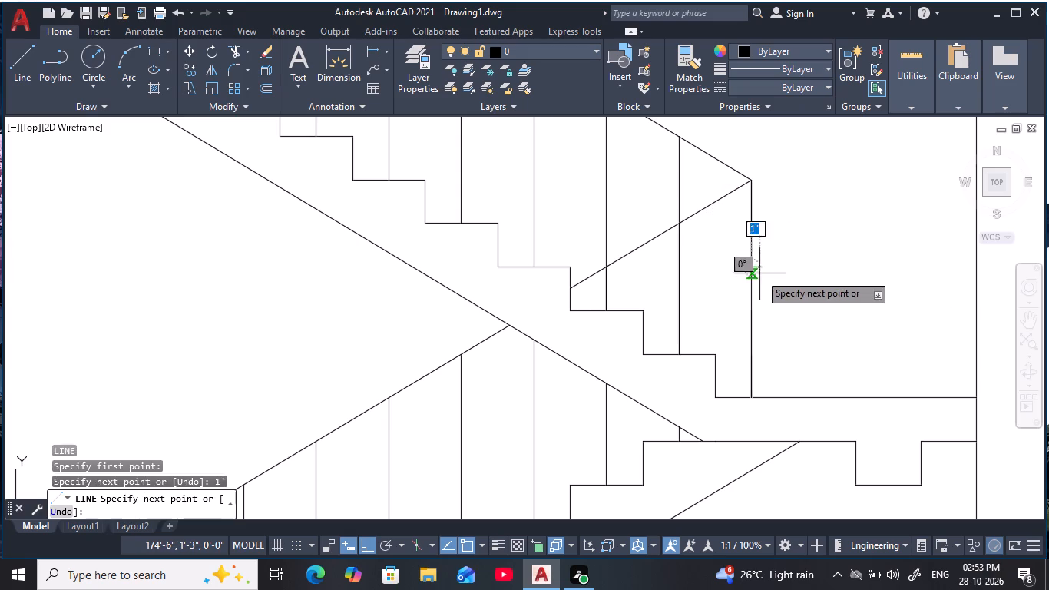
pyautogui.press('Escape')
pyautogui.press('Escape')
pyautogui.press('Escape')
# Erase the upper 1' line overlapping the railing post at the foot of the flight.
pyautogui.moveTo(763, 315); pyautogui.dragTo(786, 287, button='middle')
pyautogui.scroll(-2, 784, 290)
pyautogui.press('Escape')
pyautogui.press('Escape')
pyautogui.press('Escape')
pyautogui.press('Escape')
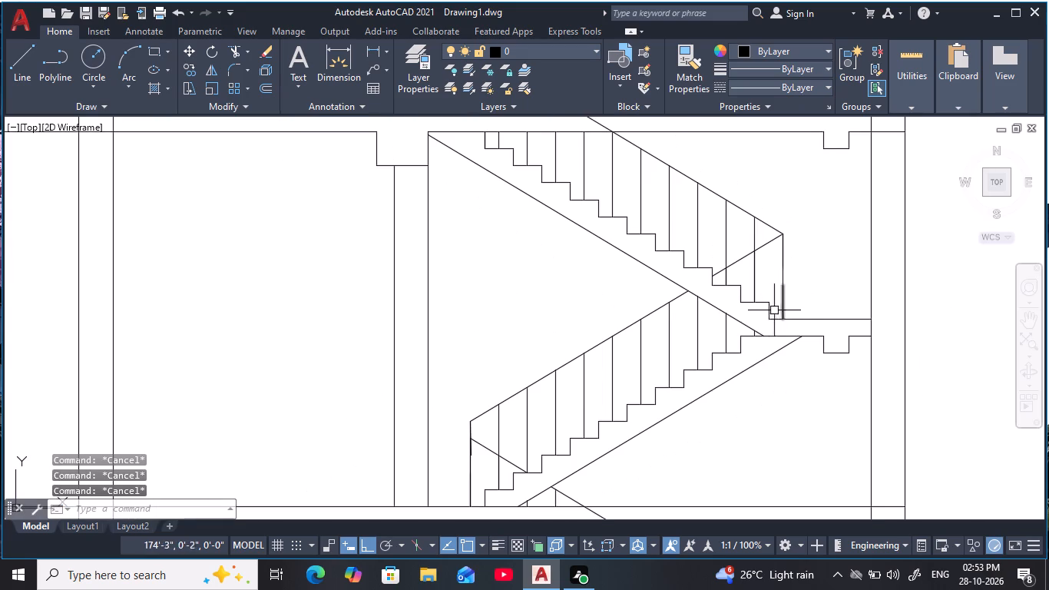
pyautogui.press('Escape')
pyautogui.press('Escape')
pyautogui.moveTo(501, 501); pyautogui.dragTo(542, 426, button='middle')
pyautogui.press('Escape')
pyautogui.press('Escape')
pyautogui.click(492, 340)
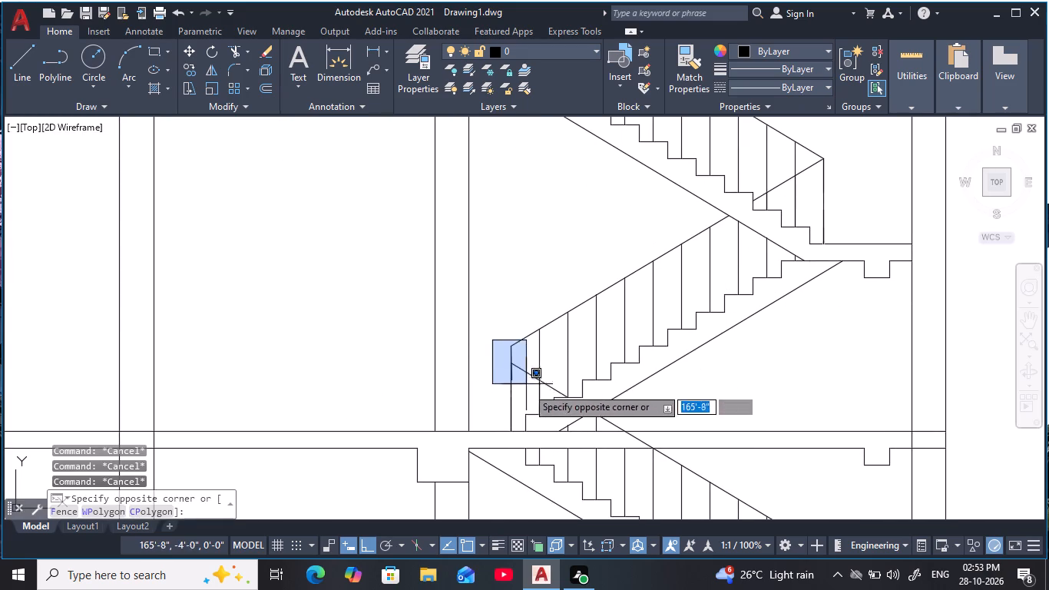
pyautogui.click(518, 409)
pyautogui.press('e')
pyautogui.press('space')
pyautogui.press('Escape')
pyautogui.press('Escape')
pyautogui.press('Escape')
# Erase the lower 1' line at the base of the railing post at the foot of the flight.
pyautogui.moveTo(532, 378); pyautogui.dragTo(534, 333, button='middle')
pyautogui.press('Escape')
pyautogui.press('Escape')
pyautogui.click(498, 352)
pyautogui.click(527, 406)
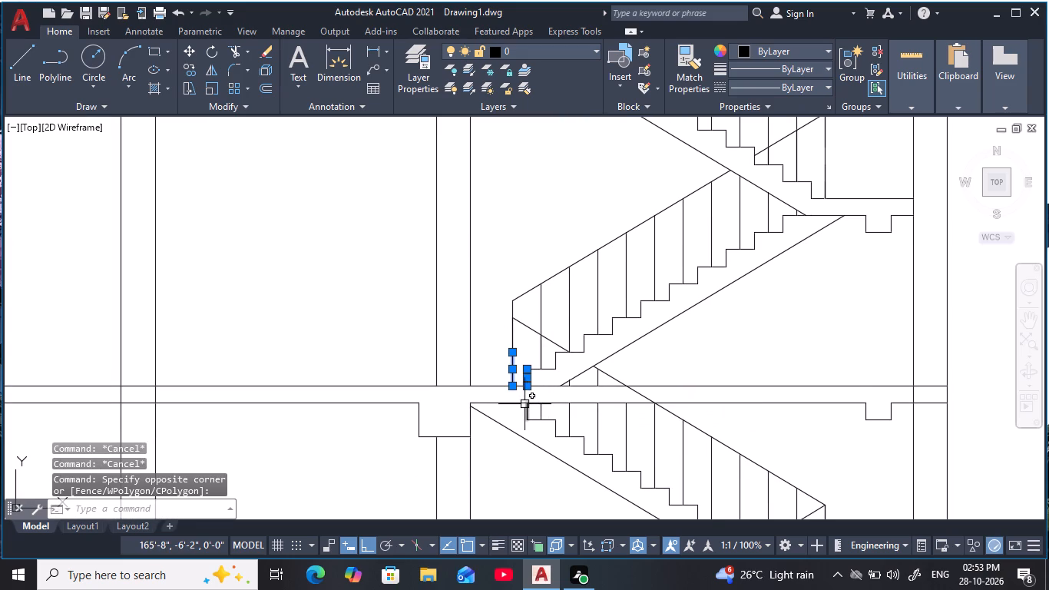
pyautogui.press('Escape')
pyautogui.press('Escape')
pyautogui.click(496, 341)
pyautogui.click(519, 403)
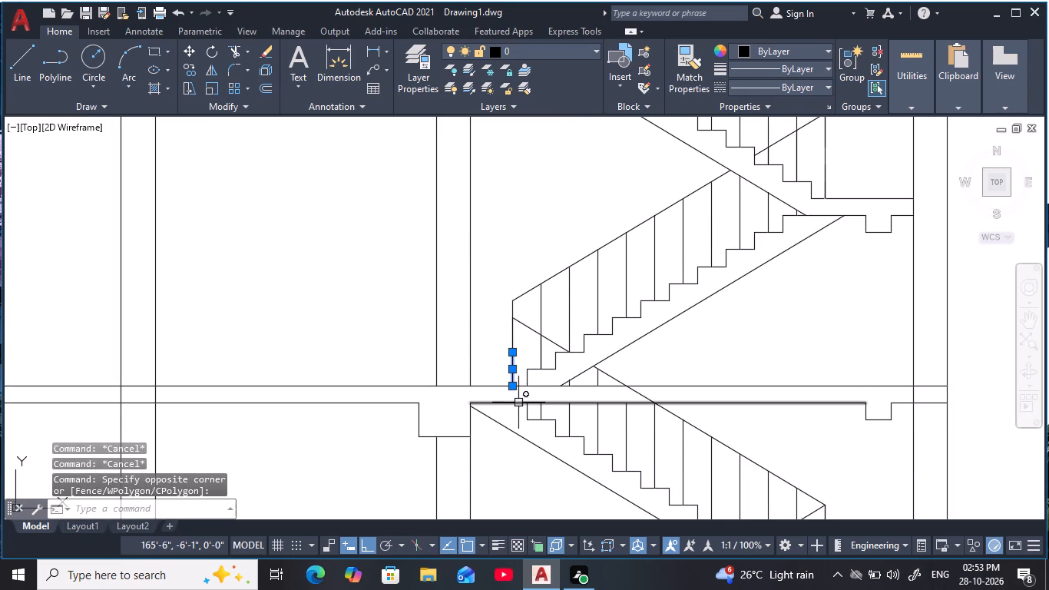
pyautogui.press('e')
pyautogui.press('space')
pyautogui.press('Escape')
pyautogui.press('Escape')
pyautogui.press('Escape')
# Draw a 1' vertical line up from the base of the railing post at the foot of the flight.
pyautogui.press('l')
pyautogui.press('space')
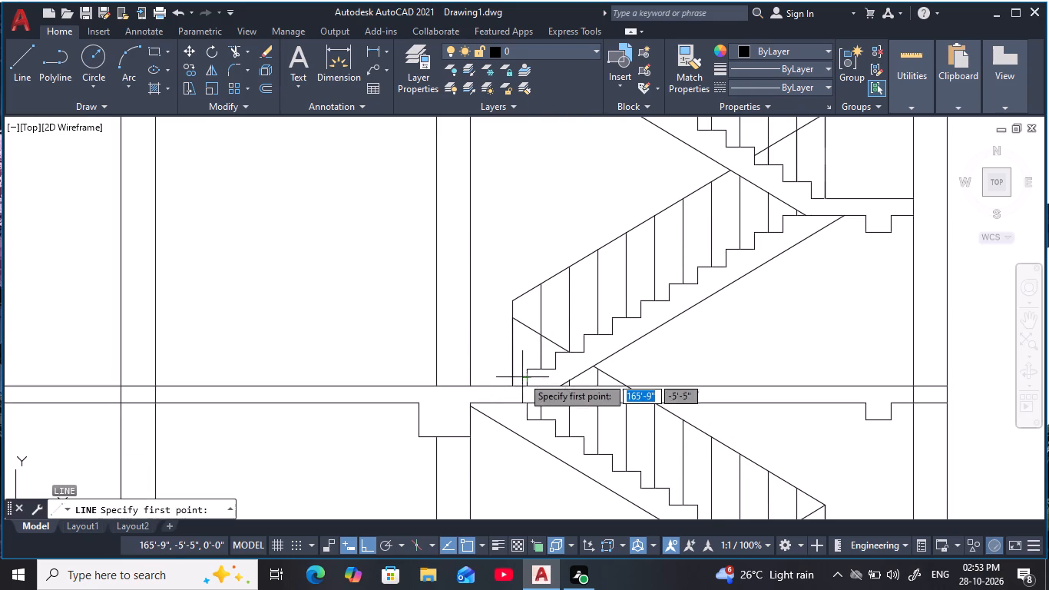
pyautogui.scroll(2, 523, 370)
pyautogui.click(496, 411)
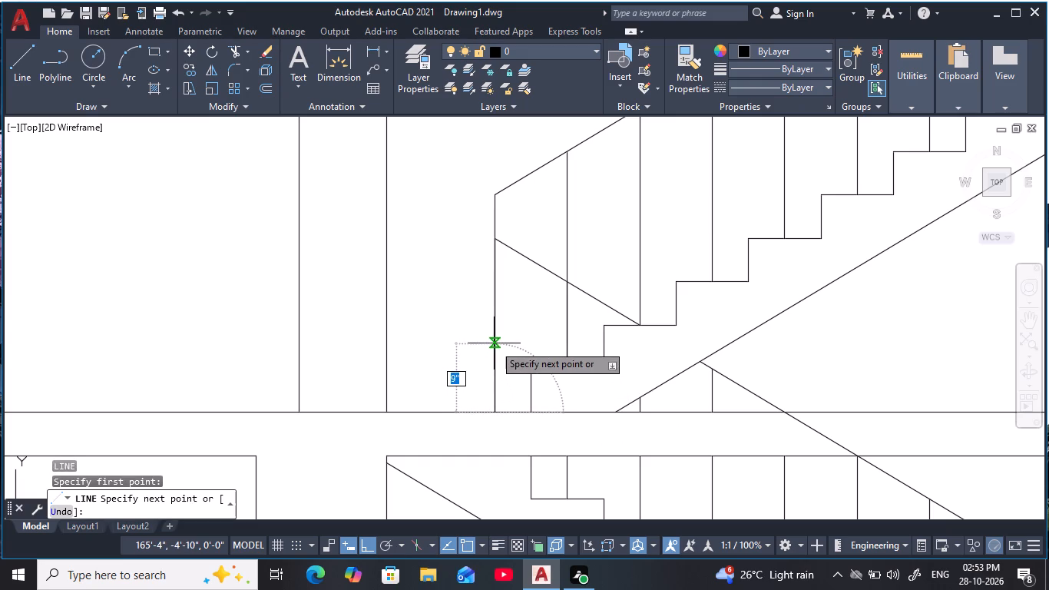
pyautogui.write("1'")
pyautogui.press('space')
pyautogui.press('Escape')
pyautogui.press('Escape')
pyautogui.press('Escape')
pyautogui.press('Escape')
pyautogui.press('Escape')
# Draw a 1' vertical line down from the top of the railing post at the foot of the flight.
pyautogui.moveTo(503, 313); pyautogui.dragTo(502, 339, button='middle')
pyautogui.press('Escape')
pyautogui.press('Escape')
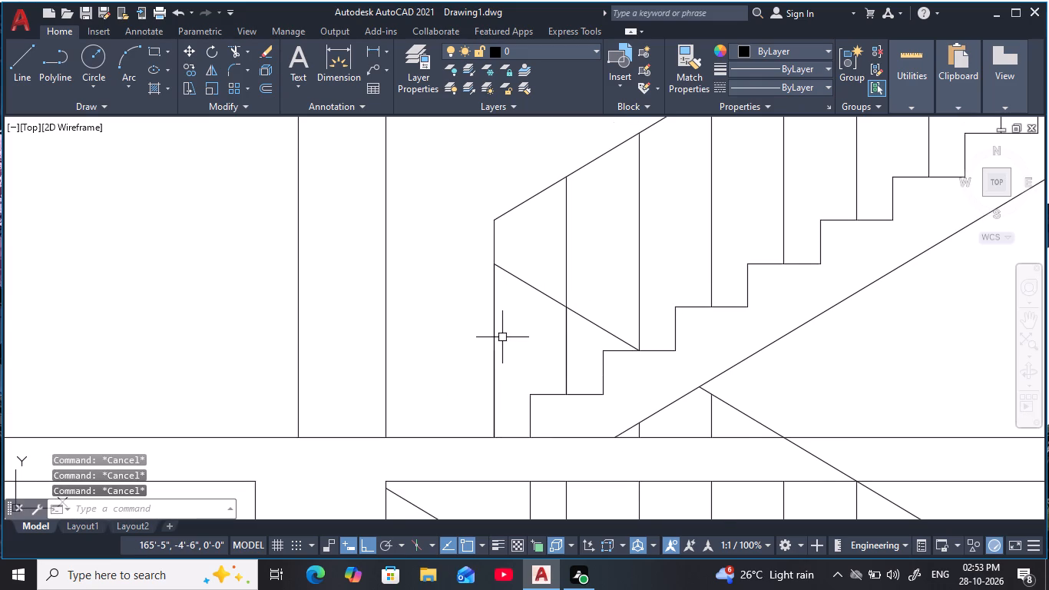
pyautogui.press('l')
pyautogui.press('space')
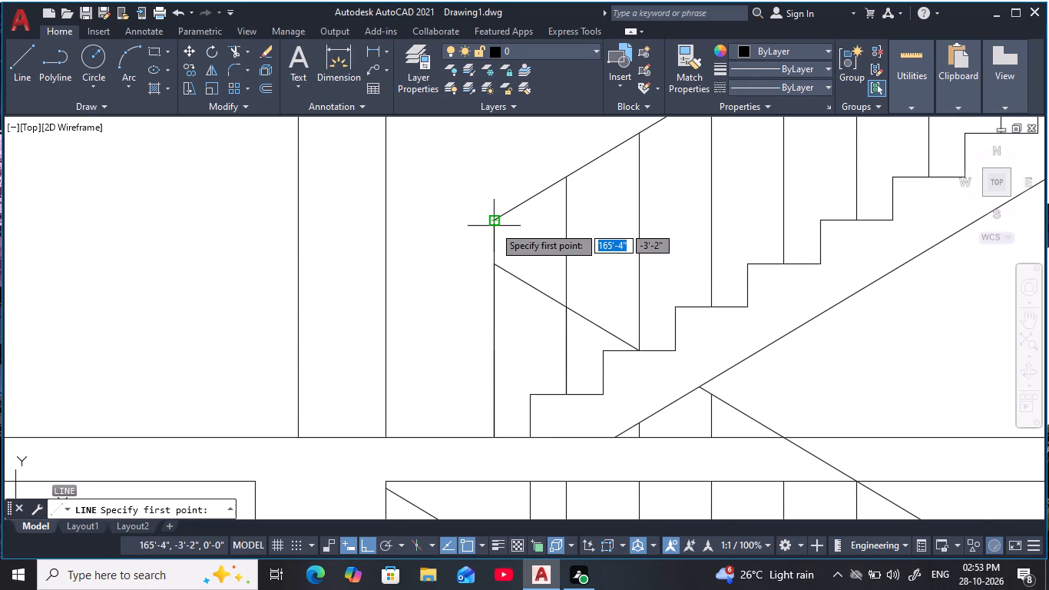
pyautogui.click(493, 224)
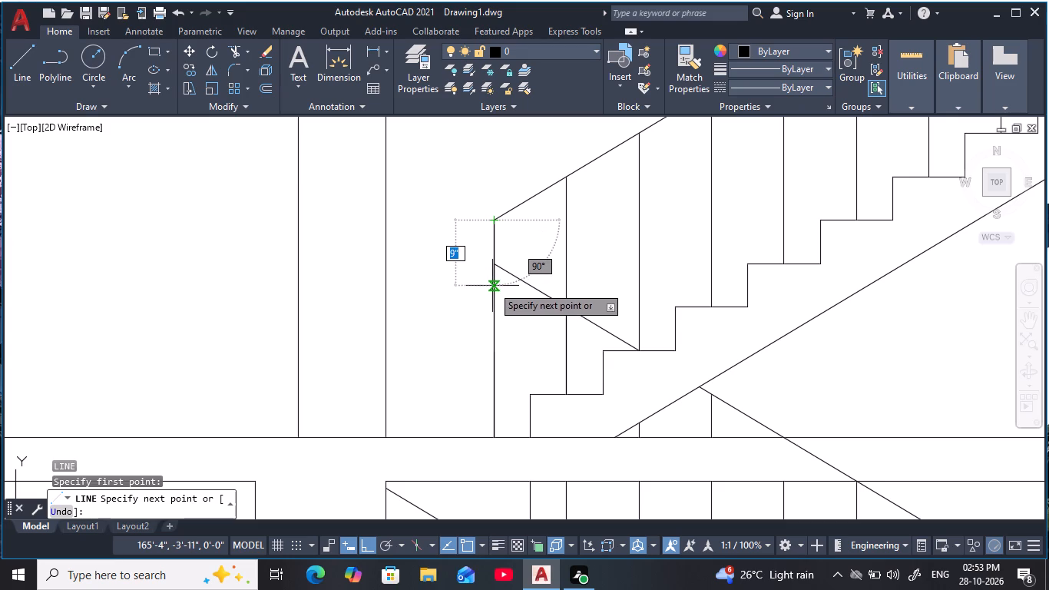
pyautogui.press('1')
pyautogui.press("'")
pyautogui.press('space')
pyautogui.press('Escape')
pyautogui.press('Escape')
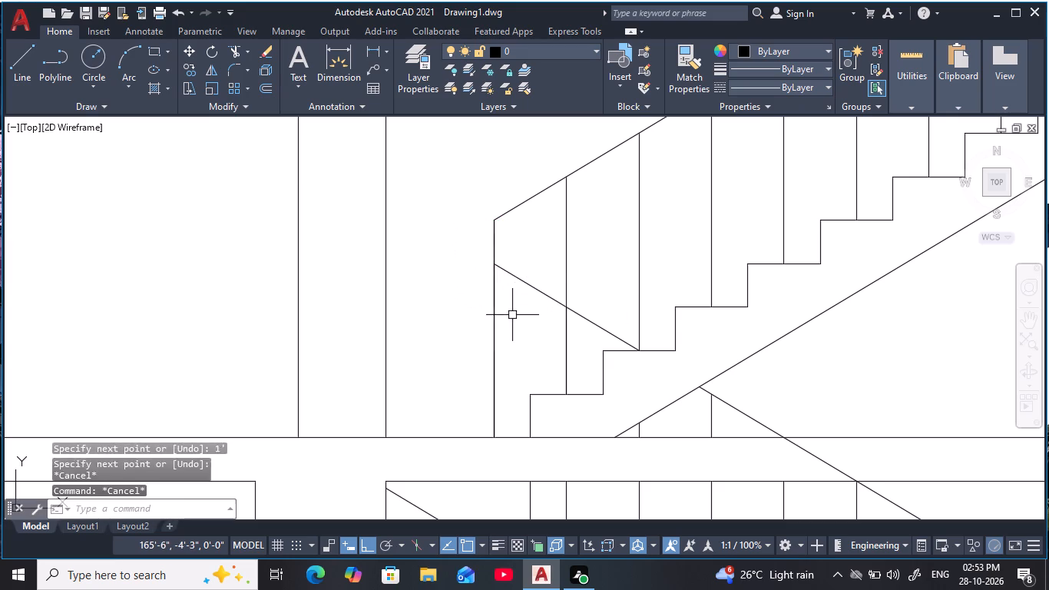
pyautogui.press('Escape')
pyautogui.press('Escape')
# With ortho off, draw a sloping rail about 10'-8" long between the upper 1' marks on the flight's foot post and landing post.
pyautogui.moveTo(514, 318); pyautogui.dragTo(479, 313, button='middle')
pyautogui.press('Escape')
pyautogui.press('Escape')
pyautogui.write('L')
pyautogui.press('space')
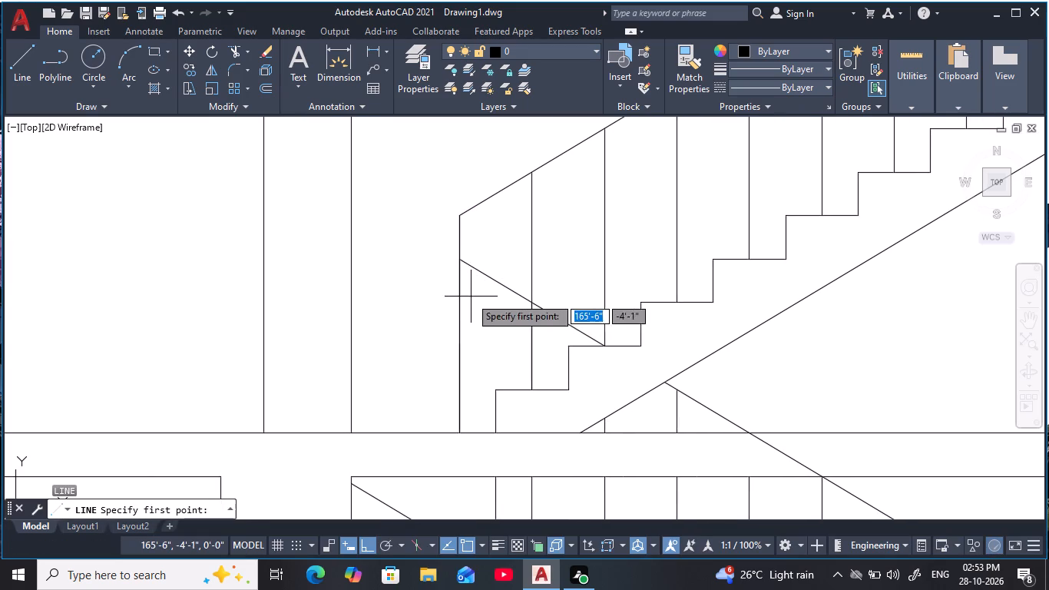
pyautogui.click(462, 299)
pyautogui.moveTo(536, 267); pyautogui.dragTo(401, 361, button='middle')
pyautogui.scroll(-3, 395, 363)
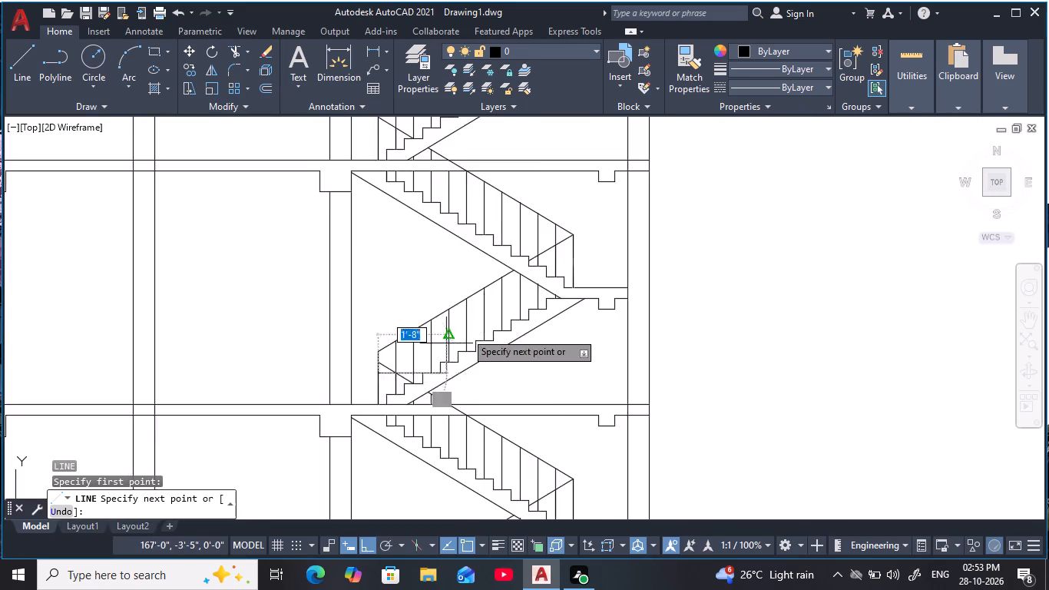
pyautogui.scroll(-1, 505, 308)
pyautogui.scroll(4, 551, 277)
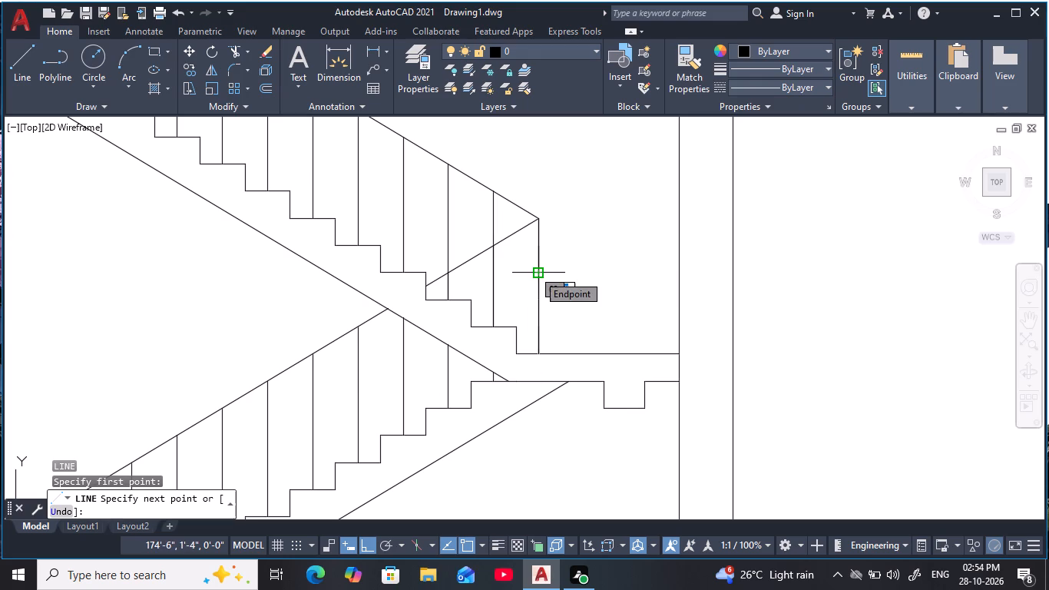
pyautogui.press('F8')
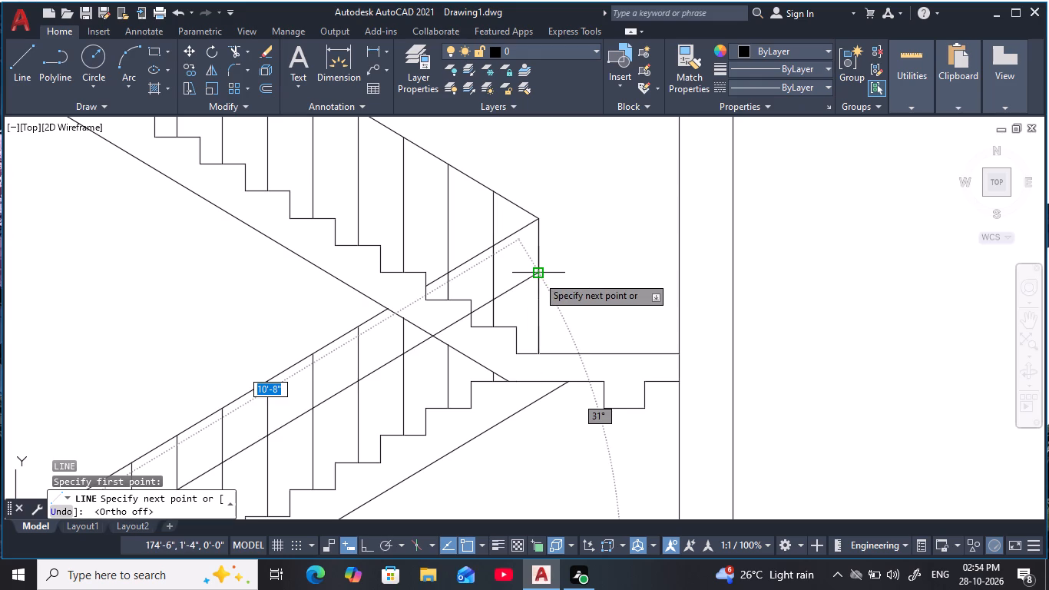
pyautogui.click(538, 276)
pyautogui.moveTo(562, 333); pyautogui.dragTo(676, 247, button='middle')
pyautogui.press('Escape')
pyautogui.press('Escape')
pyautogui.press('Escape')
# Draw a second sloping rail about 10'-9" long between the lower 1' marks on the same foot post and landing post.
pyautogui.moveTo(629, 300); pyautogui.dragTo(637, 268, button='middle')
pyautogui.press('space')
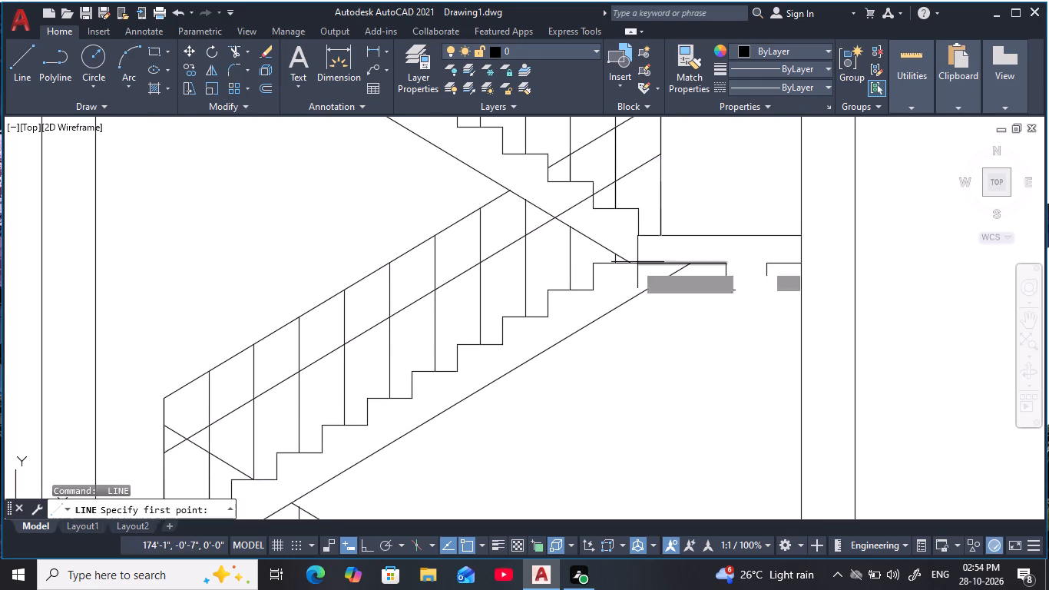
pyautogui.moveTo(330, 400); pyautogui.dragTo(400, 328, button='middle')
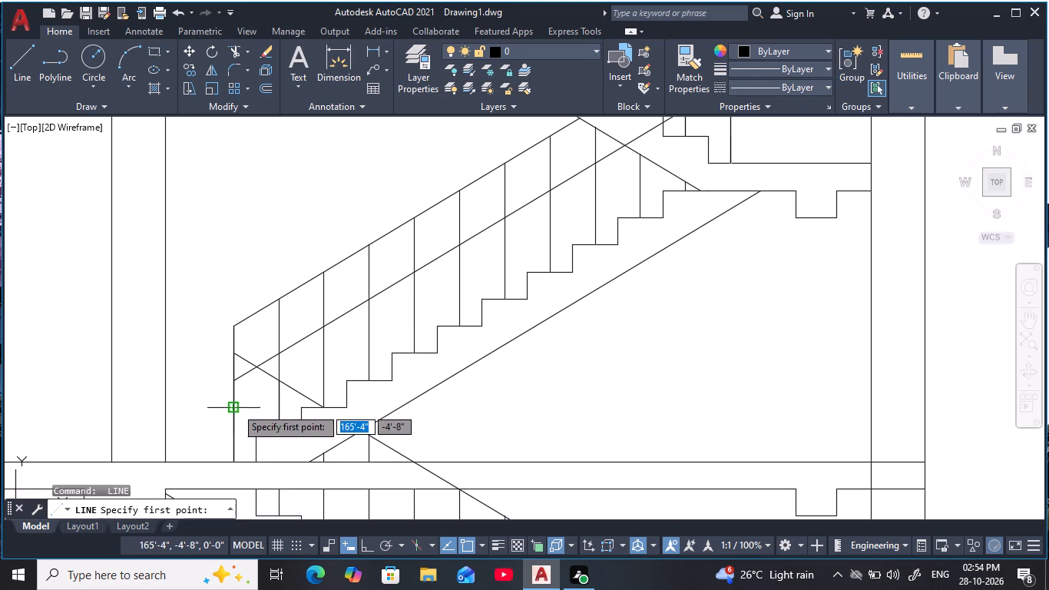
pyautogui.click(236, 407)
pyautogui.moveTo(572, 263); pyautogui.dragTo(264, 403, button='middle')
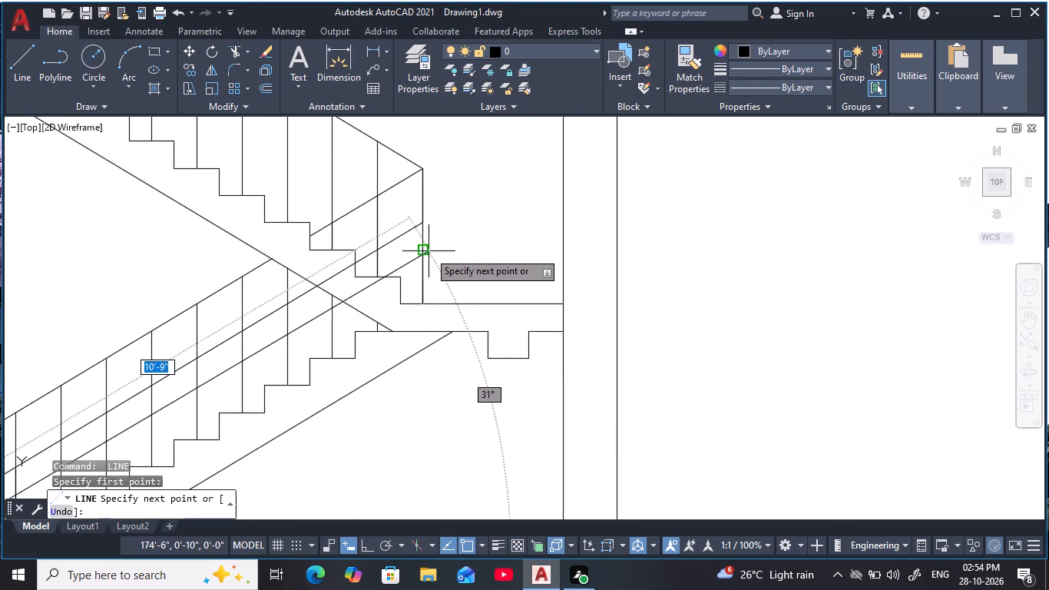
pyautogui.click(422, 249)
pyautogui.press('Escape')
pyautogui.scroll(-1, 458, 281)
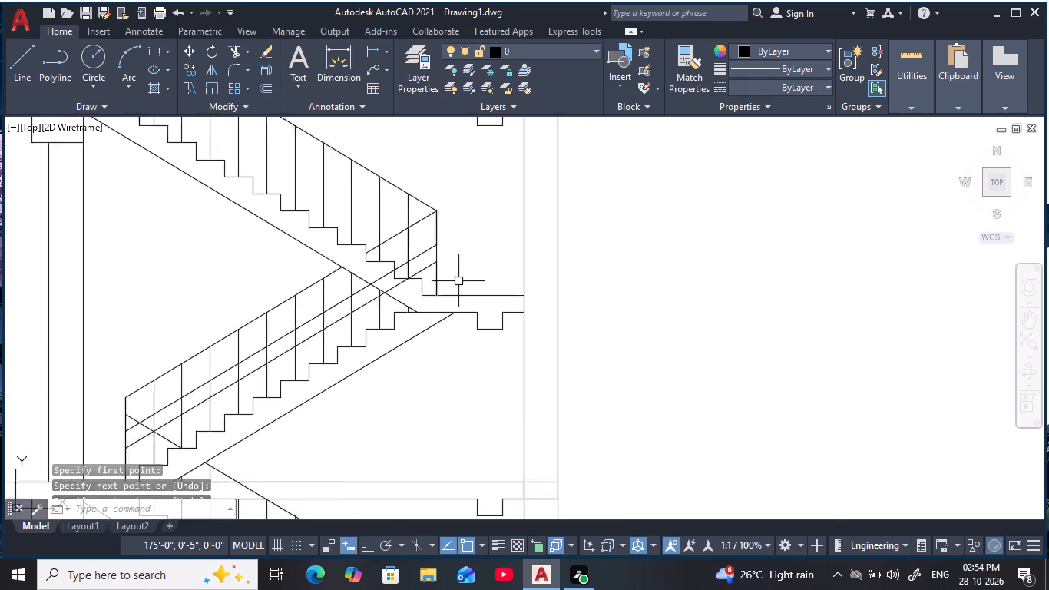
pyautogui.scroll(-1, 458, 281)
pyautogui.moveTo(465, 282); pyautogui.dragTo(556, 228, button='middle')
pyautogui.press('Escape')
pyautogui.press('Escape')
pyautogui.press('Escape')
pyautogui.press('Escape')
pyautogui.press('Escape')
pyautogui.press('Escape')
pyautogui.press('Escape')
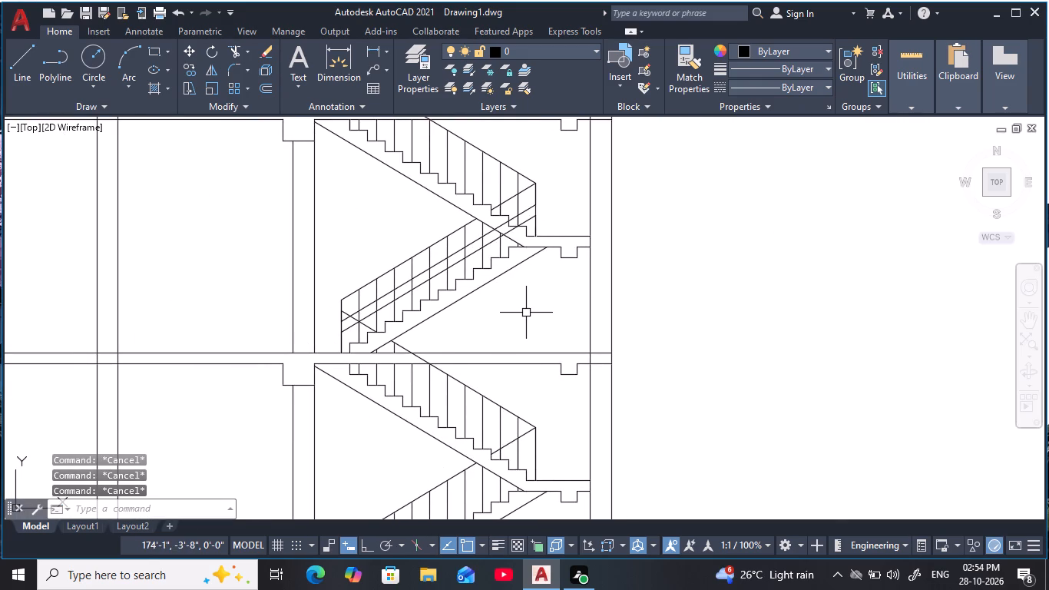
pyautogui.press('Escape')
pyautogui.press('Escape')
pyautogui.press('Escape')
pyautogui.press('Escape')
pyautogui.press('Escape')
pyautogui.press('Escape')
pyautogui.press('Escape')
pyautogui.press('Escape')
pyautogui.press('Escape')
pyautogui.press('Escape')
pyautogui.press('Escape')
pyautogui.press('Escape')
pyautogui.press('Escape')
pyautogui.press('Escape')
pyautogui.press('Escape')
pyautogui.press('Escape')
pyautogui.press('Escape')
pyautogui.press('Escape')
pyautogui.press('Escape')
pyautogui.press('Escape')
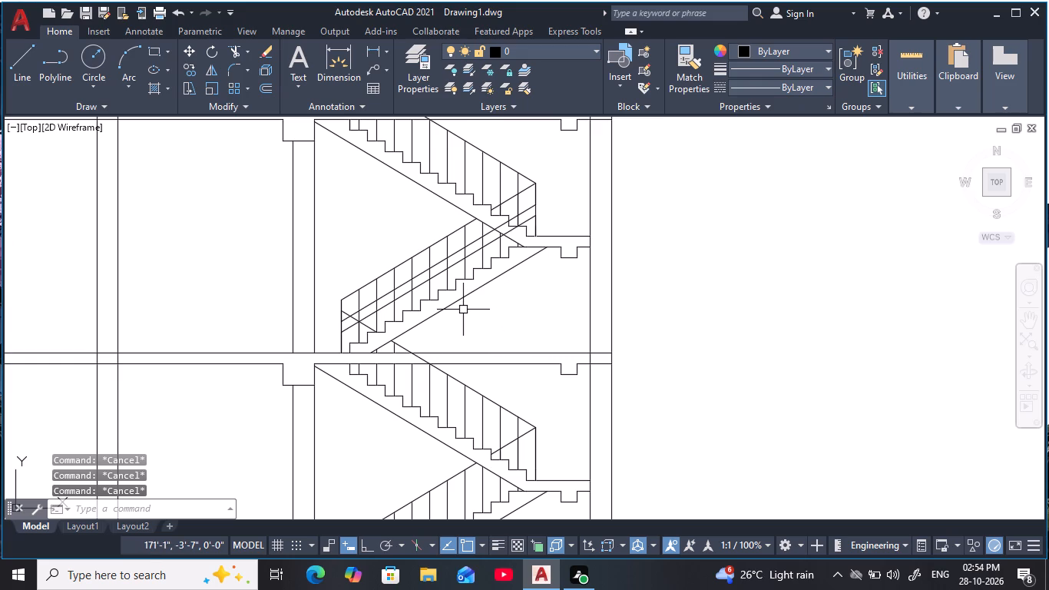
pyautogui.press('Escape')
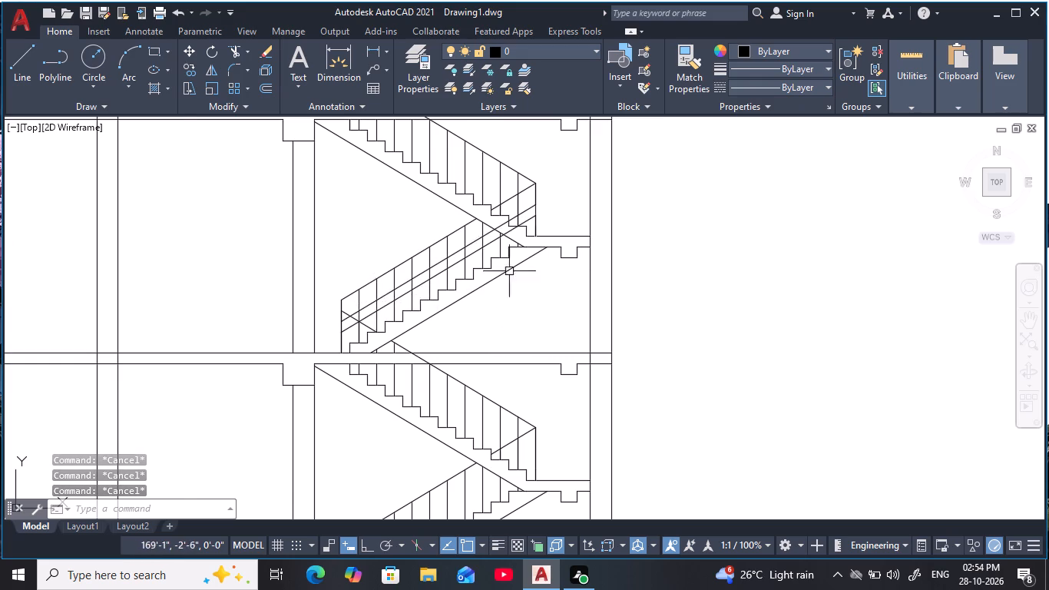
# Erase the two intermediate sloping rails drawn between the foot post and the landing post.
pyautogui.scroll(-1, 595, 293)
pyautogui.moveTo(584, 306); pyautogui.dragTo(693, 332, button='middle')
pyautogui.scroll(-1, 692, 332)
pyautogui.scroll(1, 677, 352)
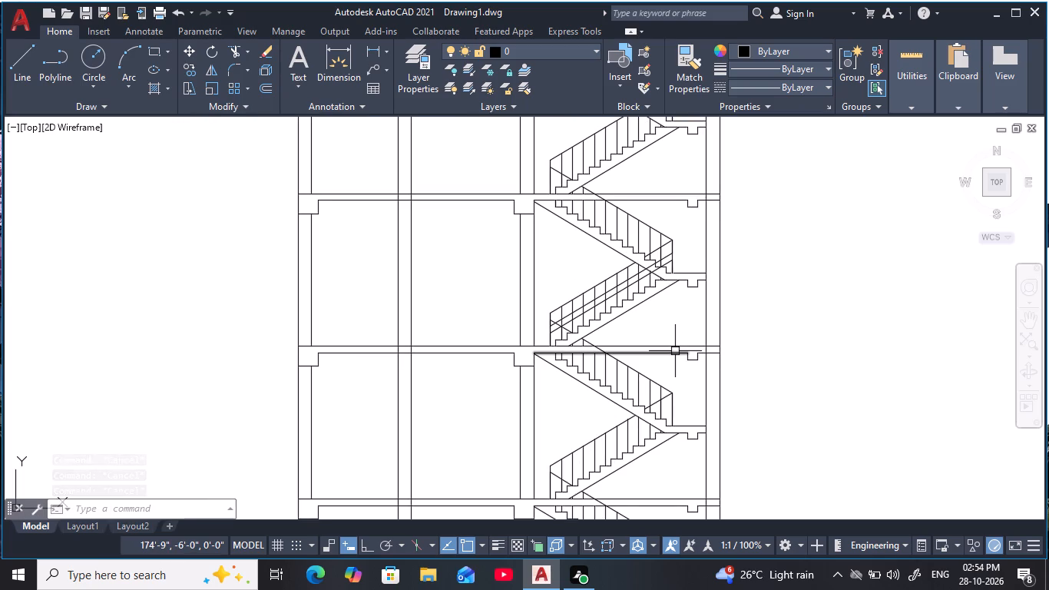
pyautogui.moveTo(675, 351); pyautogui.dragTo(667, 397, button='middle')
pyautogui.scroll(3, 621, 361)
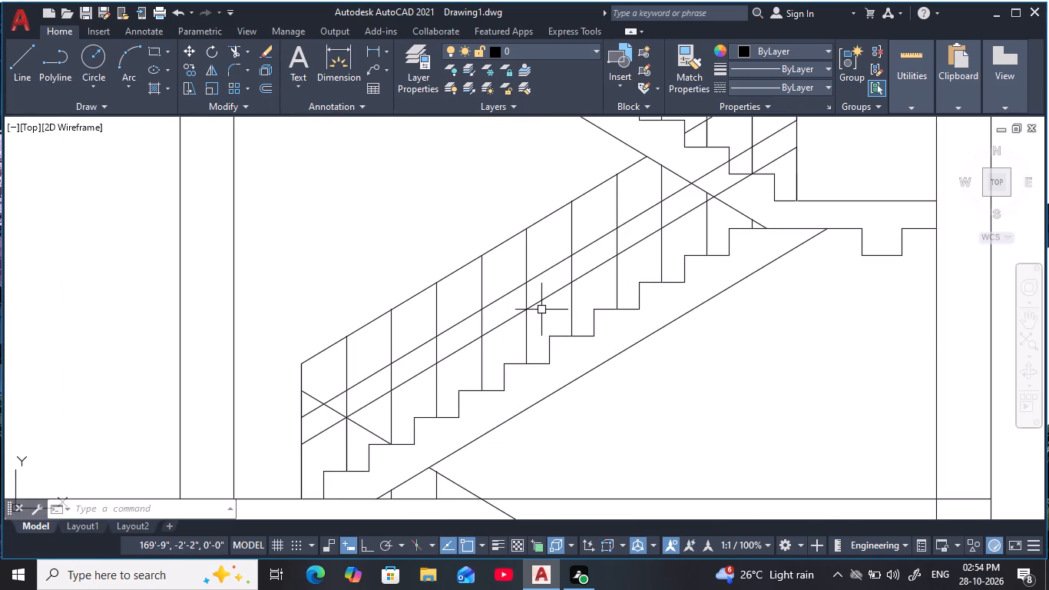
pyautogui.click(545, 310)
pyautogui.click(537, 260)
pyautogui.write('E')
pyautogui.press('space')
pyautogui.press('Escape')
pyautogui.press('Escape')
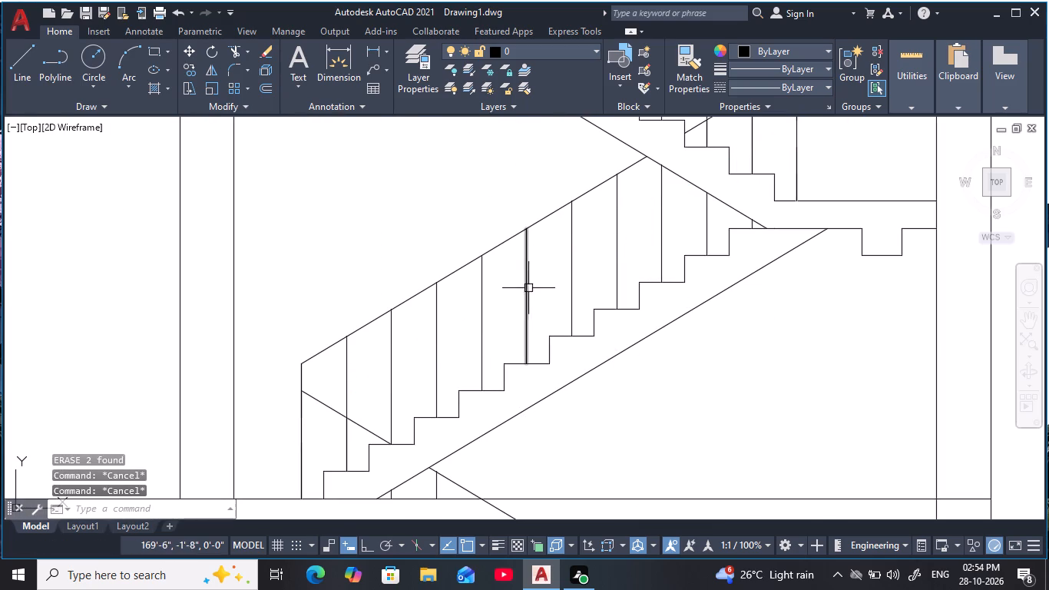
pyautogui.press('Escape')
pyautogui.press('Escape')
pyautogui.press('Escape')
# Examine the stair flights and their railings down through the section to the lowest storey.
pyautogui.scroll(-2, 462, 383)
pyautogui.moveTo(463, 384); pyautogui.dragTo(470, 370, button='middle')
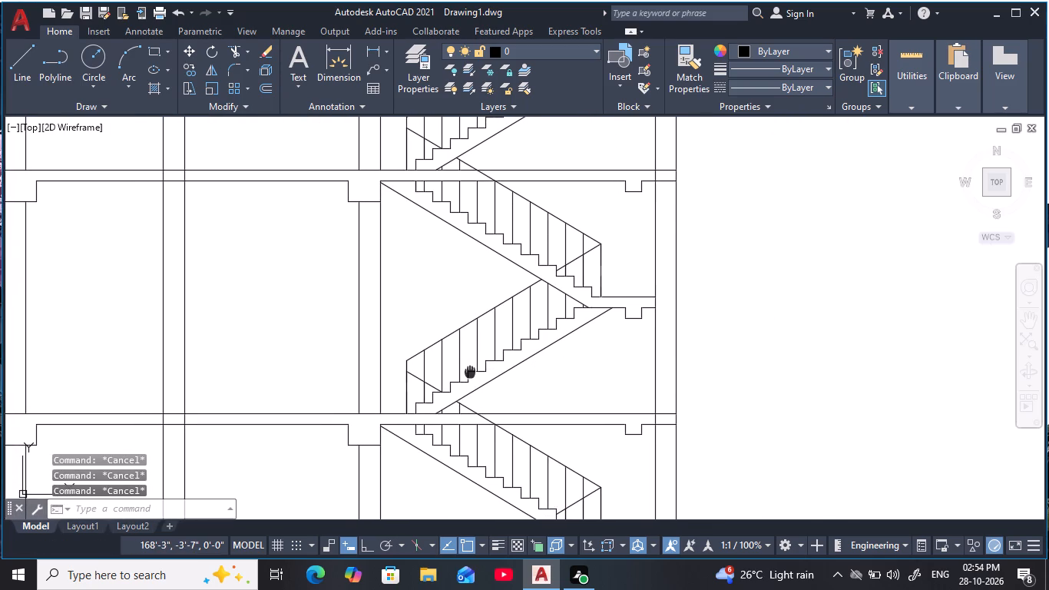
pyautogui.moveTo(470, 370); pyautogui.dragTo(489, 392, button='middle')
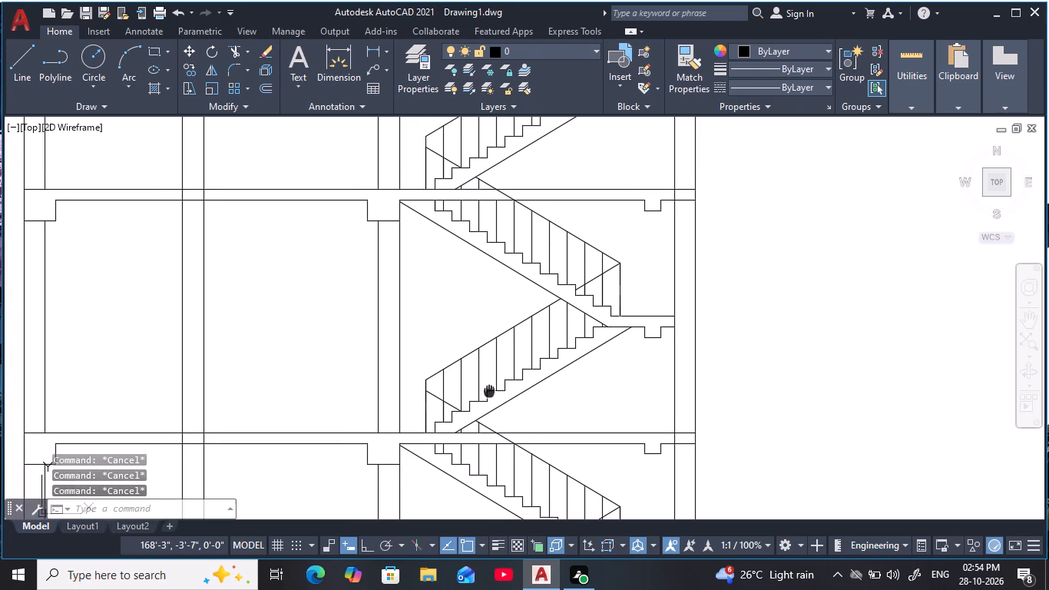
pyautogui.moveTo(489, 392); pyautogui.dragTo(488, 399, button='middle')
pyautogui.scroll(-1, 488, 399)
pyautogui.middleClick(490, 399)
pyautogui.press('Escape')
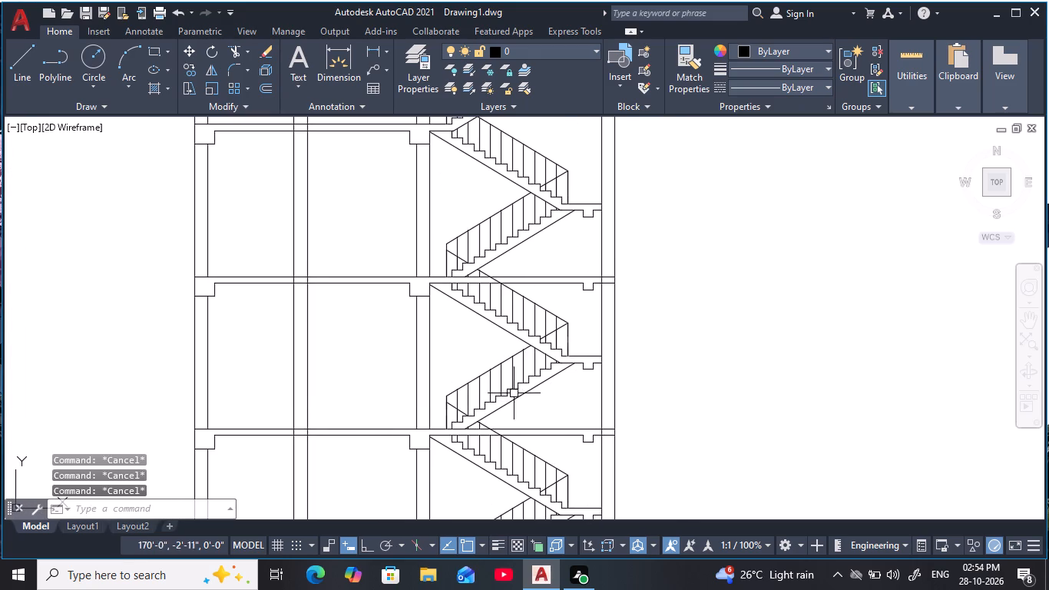
pyautogui.press('Escape')
pyautogui.press('Escape')
pyautogui.scroll(-1, 540, 393)
pyautogui.moveTo(536, 413); pyautogui.dragTo(551, 323, button='middle')
pyautogui.press('Escape')
pyautogui.press('Escape')
pyautogui.moveTo(607, 360); pyautogui.dragTo(620, 272, button='middle')
pyautogui.press('Escape')
pyautogui.press('Escape')
pyautogui.press('Escape')
pyautogui.press('Escape')
pyautogui.press('Escape')
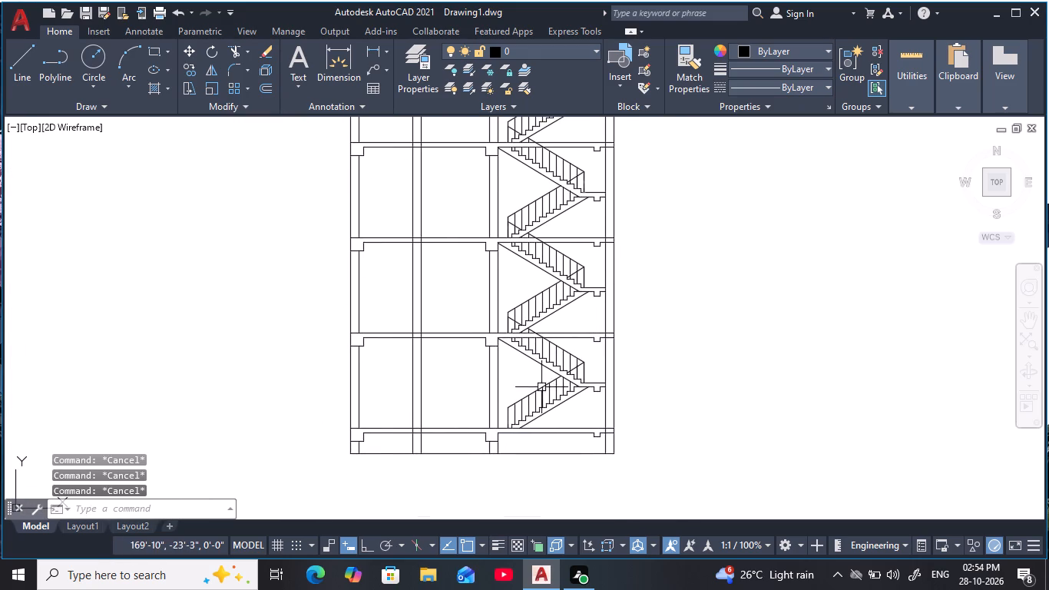
pyautogui.press('Escape')
pyautogui.moveTo(530, 399); pyautogui.dragTo(539, 373, button='middle')
pyautogui.press('Escape')
pyautogui.press('Escape')
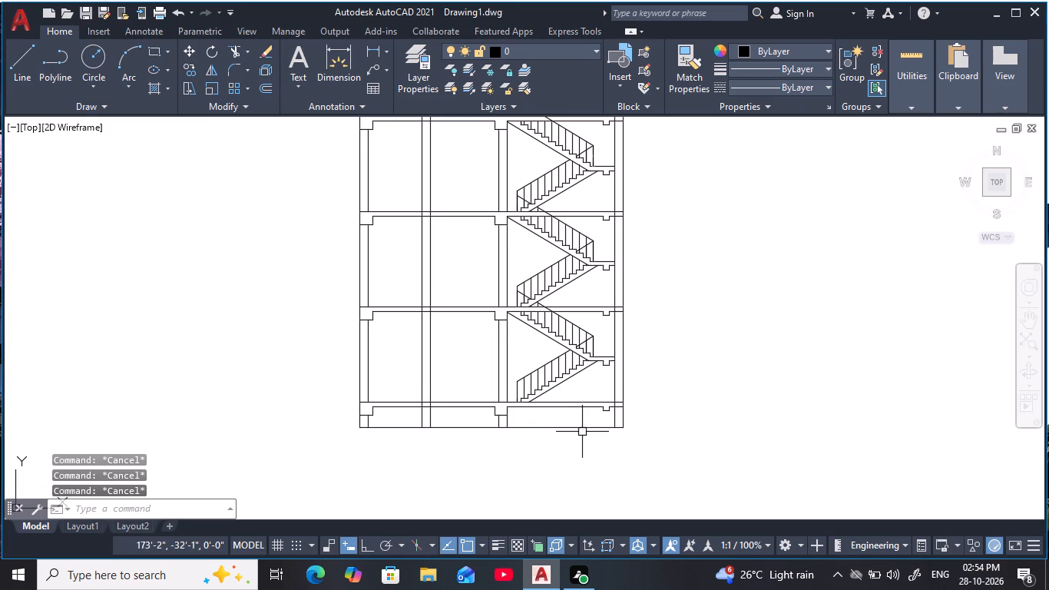
pyautogui.press('Escape')
pyautogui.scroll(1, 580, 426)
pyautogui.press('Escape')
pyautogui.moveTo(578, 424); pyautogui.dragTo(578, 394, button='middle')
pyautogui.press('Escape')
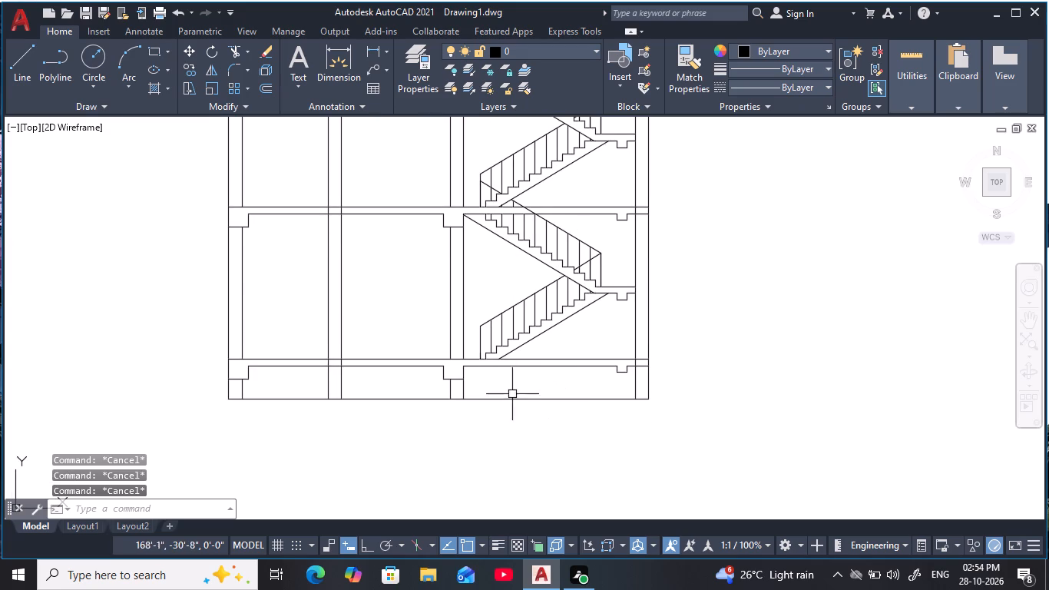
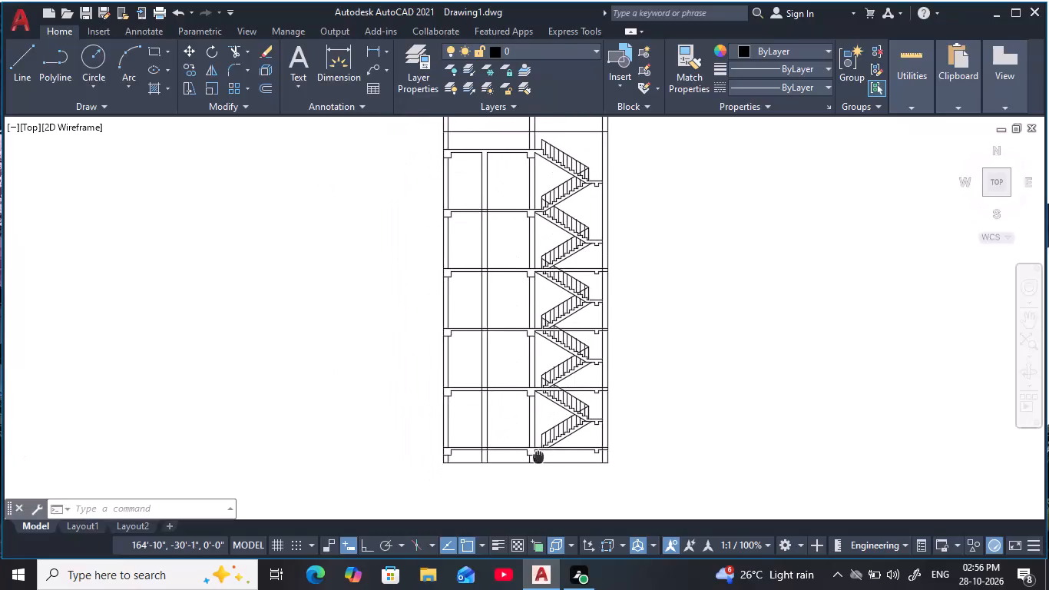
# Examine the stair flights, railings and floor slabs across the storeys of the section.
pyautogui.scroll(1, 541, 440)
pyautogui.moveTo(527, 439); pyautogui.dragTo(490, 433, button='middle')
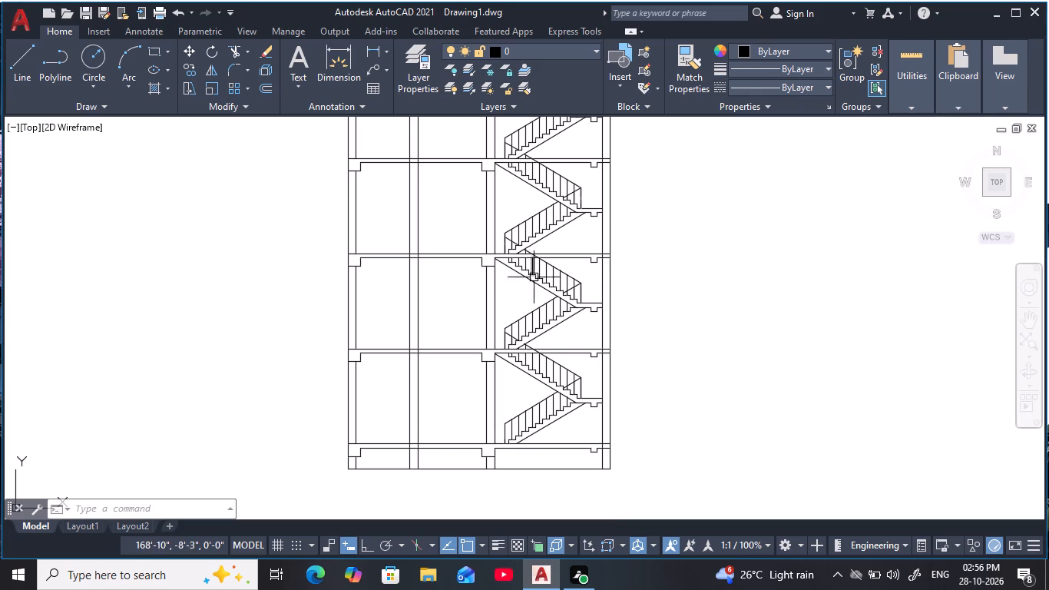
pyautogui.moveTo(524, 307); pyautogui.dragTo(568, 371, button='middle')
pyautogui.scroll(1, 568, 371)
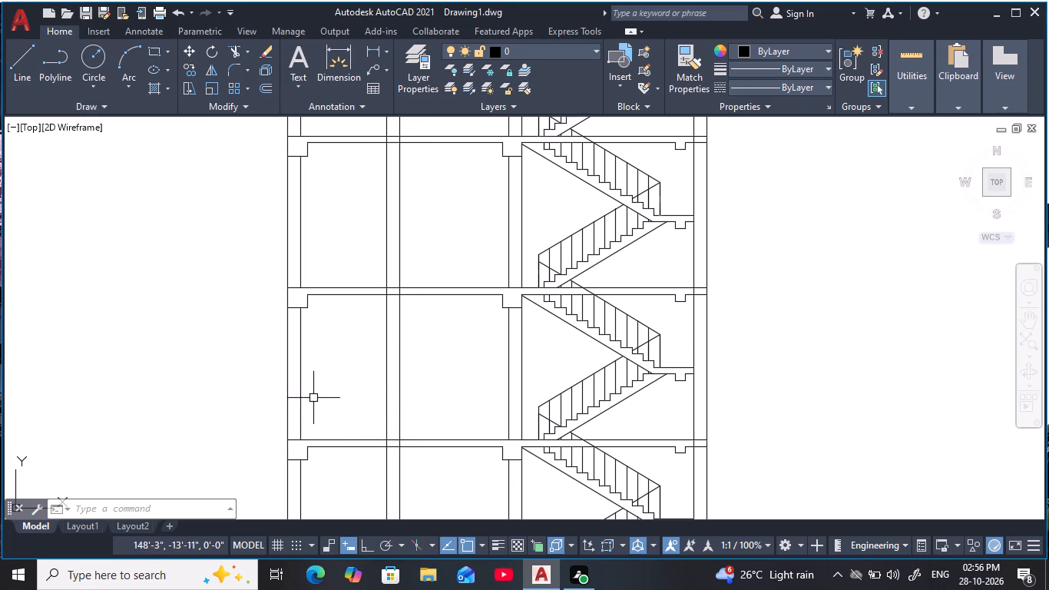
pyautogui.scroll(1, 401, 288)
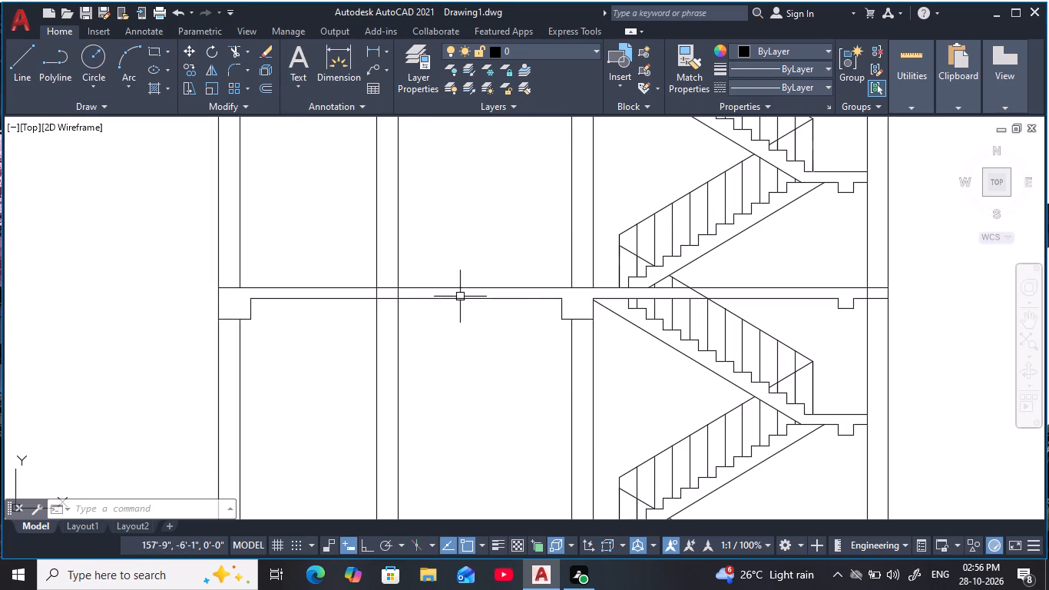
pyautogui.scroll(1, 673, 289)
pyautogui.moveTo(650, 290); pyautogui.dragTo(581, 279, button='middle')
pyautogui.moveTo(557, 282); pyautogui.dragTo(556, 298, button='middle')
pyautogui.scroll(-2, 659, 344)
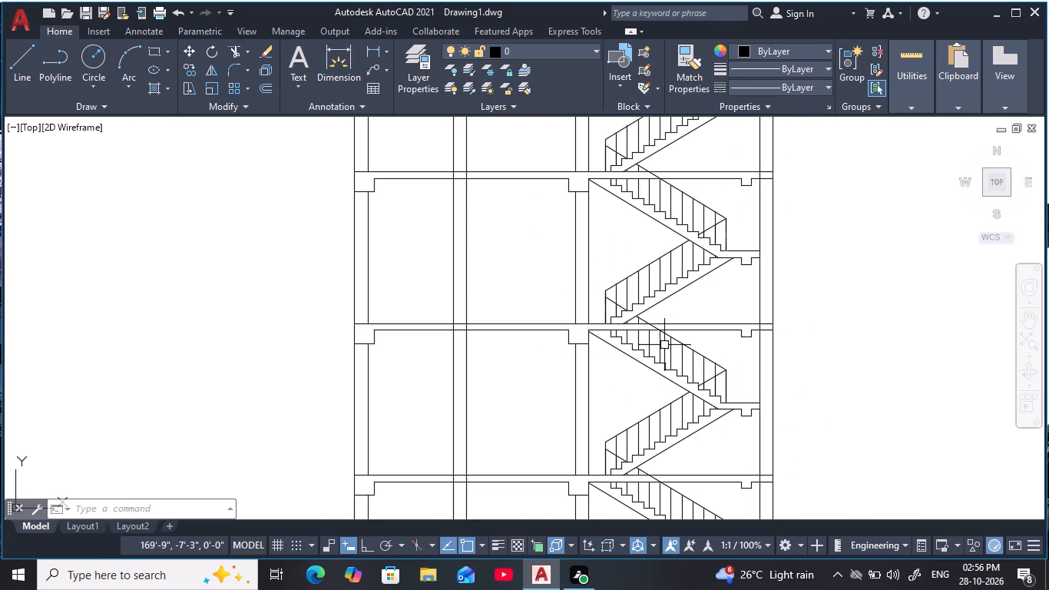
pyautogui.scroll(-2, 670, 359)
pyautogui.moveTo(678, 377); pyautogui.dragTo(679, 399, button='middle')
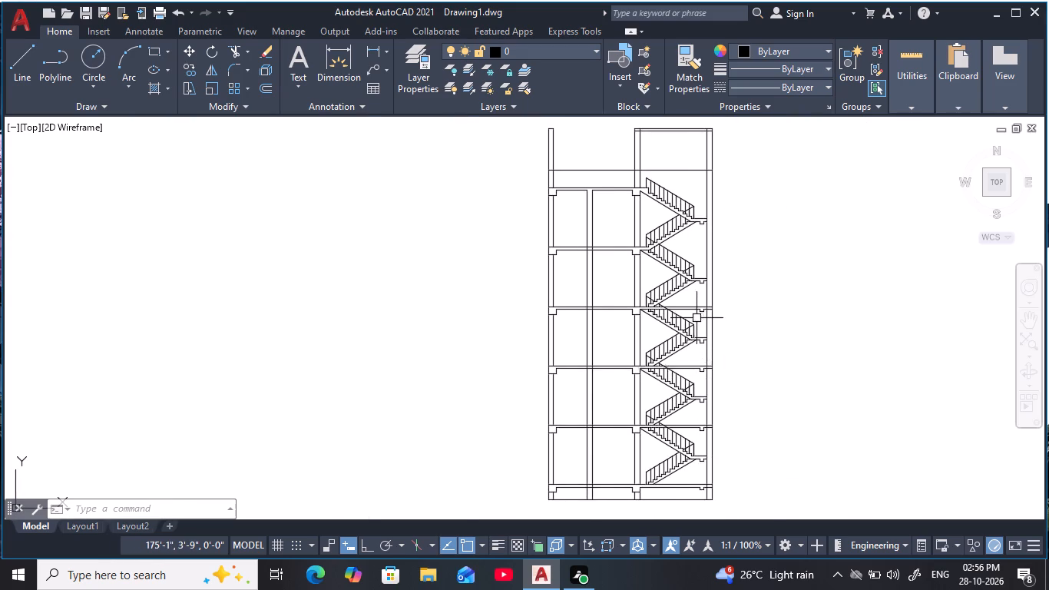
pyautogui.scroll(3, 697, 318)
pyautogui.moveTo(697, 317); pyautogui.dragTo(704, 393, button='middle')
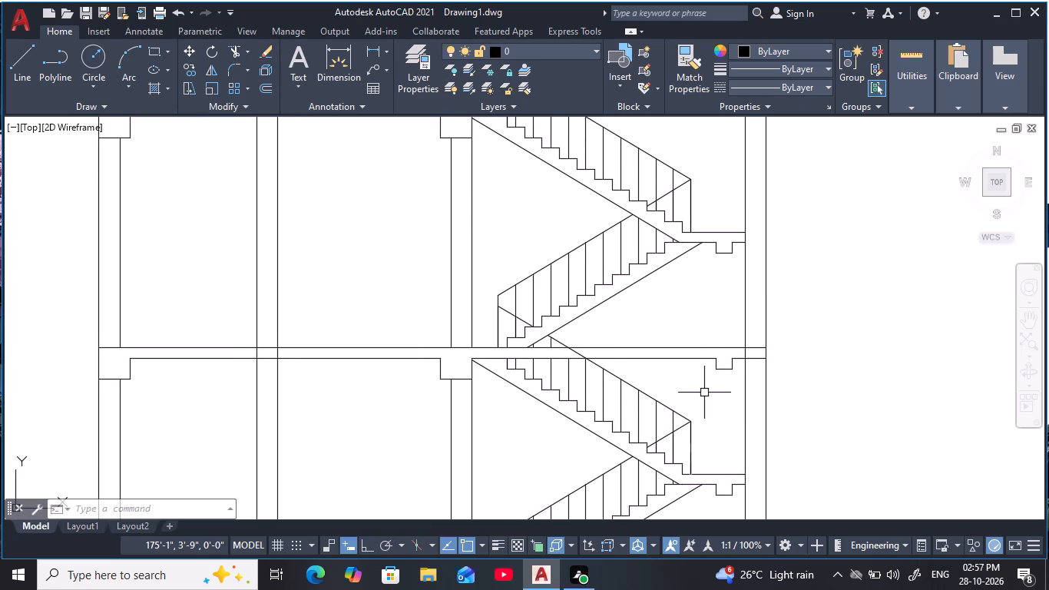
pyautogui.scroll(-1, 704, 393)
pyautogui.moveTo(704, 393); pyautogui.dragTo(702, 334, button='middle')
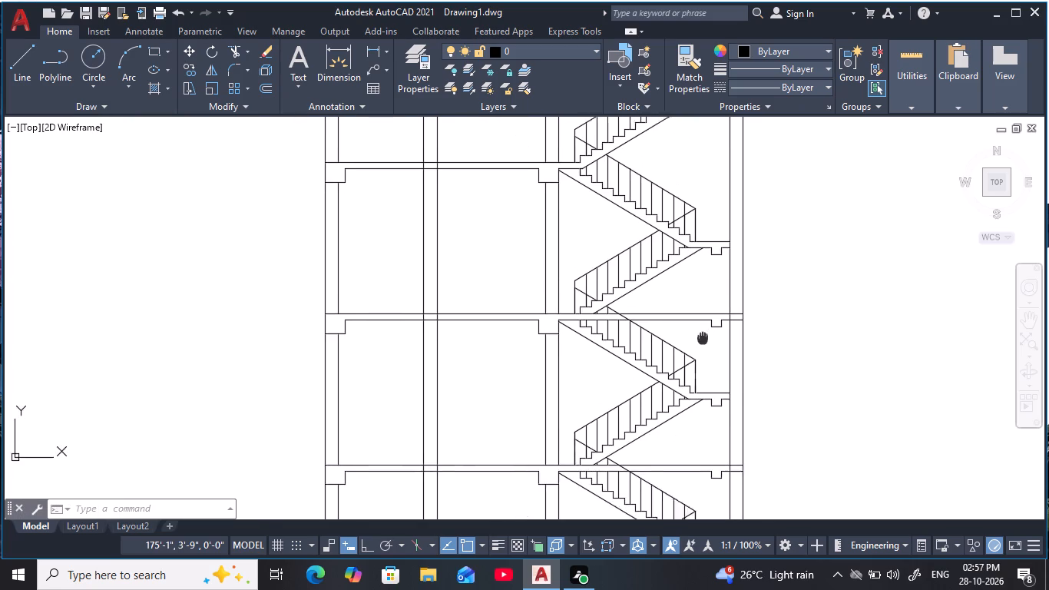
pyautogui.moveTo(702, 334); pyautogui.dragTo(701, 323, button='middle')
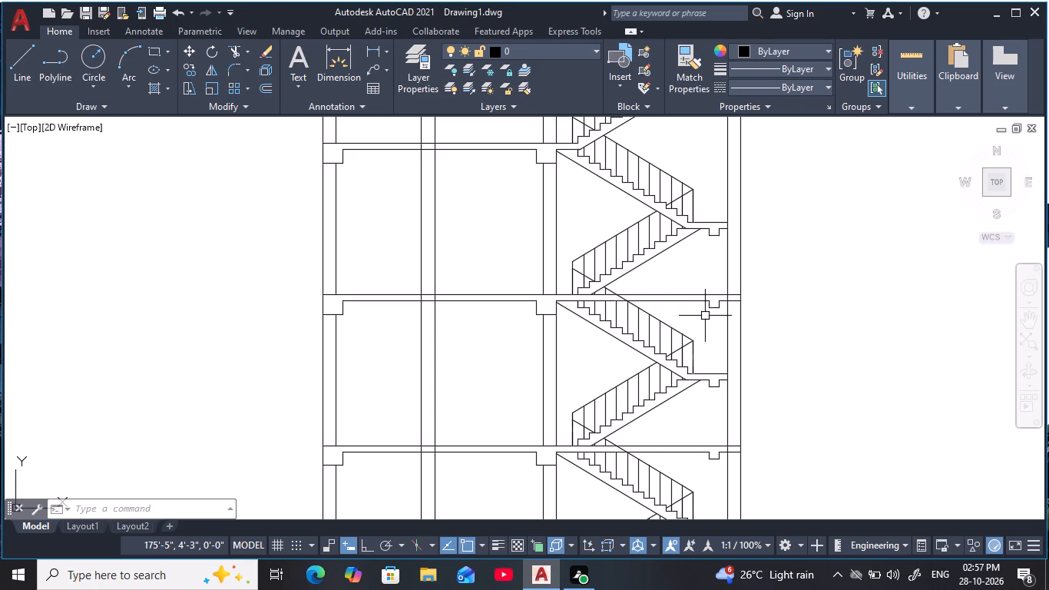
pyautogui.moveTo(706, 316); pyautogui.dragTo(700, 310, button='middle')
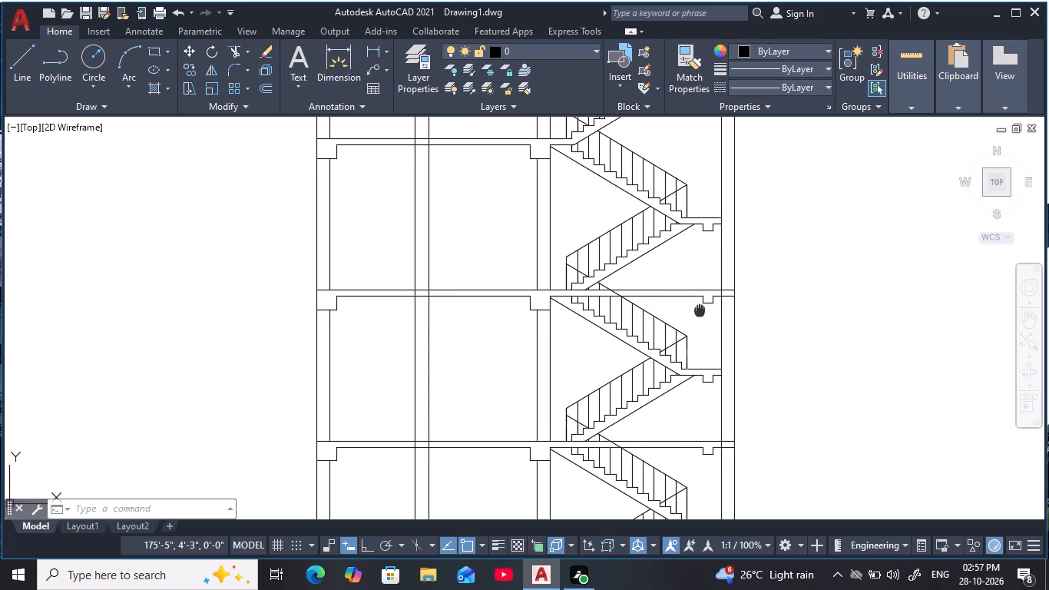
pyautogui.moveTo(700, 310); pyautogui.dragTo(697, 310, button='middle')
pyautogui.scroll(2, 700, 310)
pyautogui.moveTo(694, 312); pyautogui.dragTo(693, 313, button='middle')
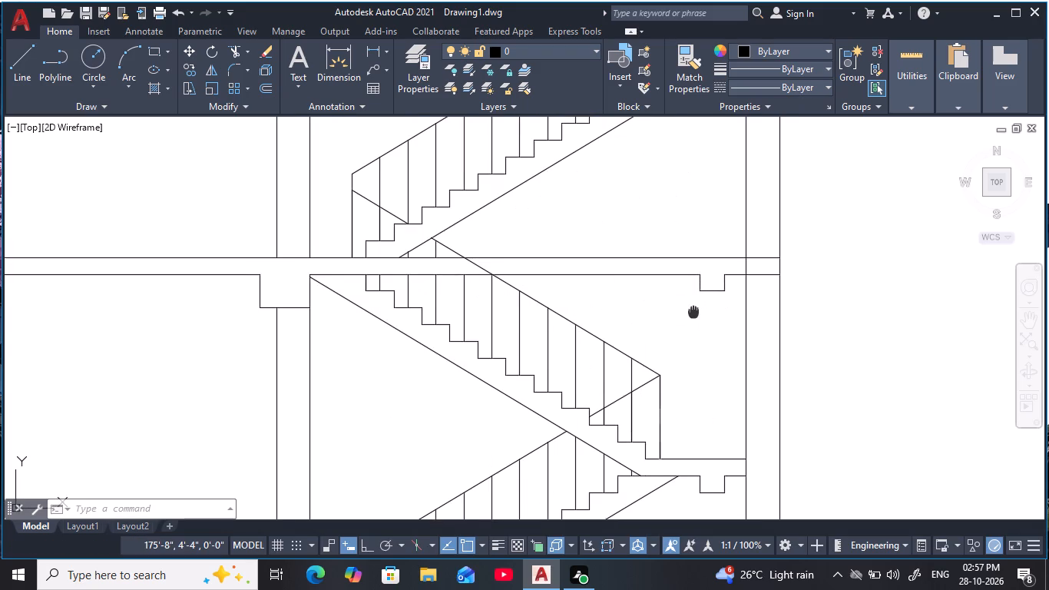
pyautogui.moveTo(693, 313); pyautogui.dragTo(685, 332, button='middle')
pyautogui.click(702, 336)
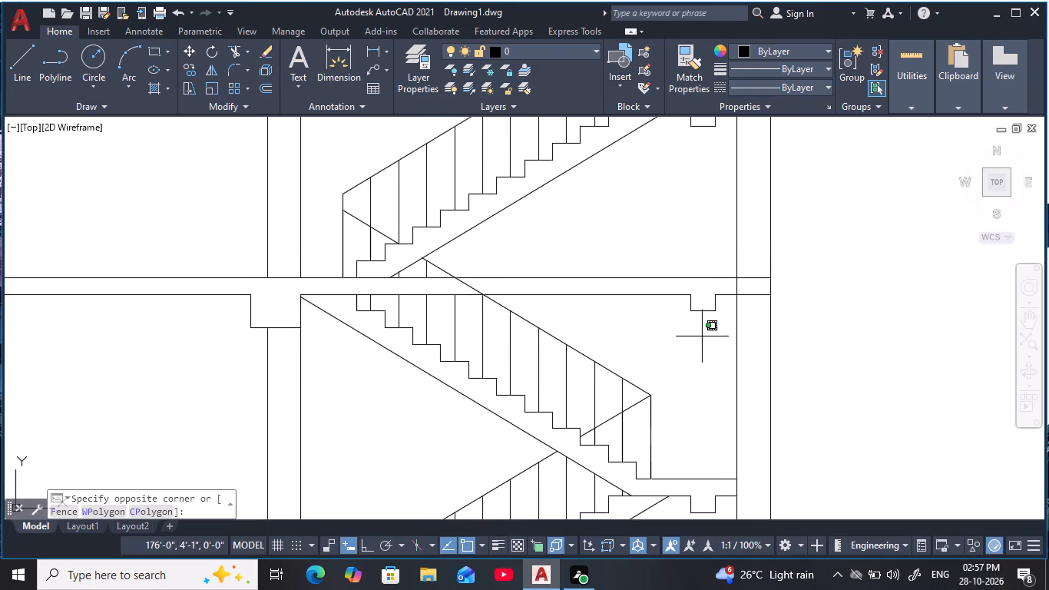
pyautogui.press('Escape')
pyautogui.press('Escape')
pyautogui.press('Escape')
pyautogui.press('Escape')
pyautogui.press('Escape')
pyautogui.press('Escape')
pyautogui.press('Escape')
pyautogui.press('Escape')
pyautogui.press('Escape')
pyautogui.press('Escape')
pyautogui.press('Escape')
pyautogui.press('Escape')
pyautogui.press('Escape')
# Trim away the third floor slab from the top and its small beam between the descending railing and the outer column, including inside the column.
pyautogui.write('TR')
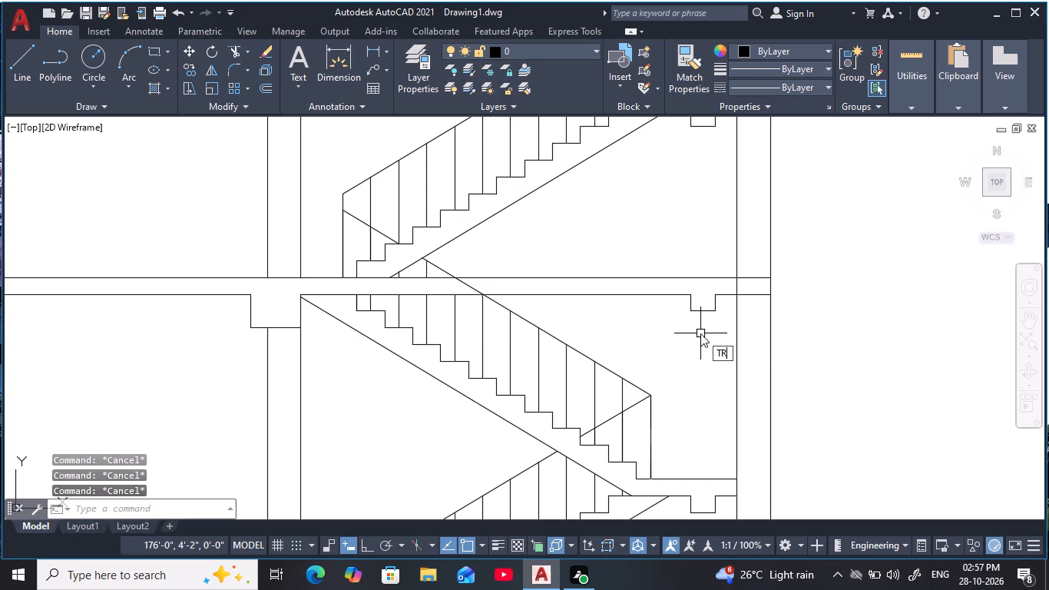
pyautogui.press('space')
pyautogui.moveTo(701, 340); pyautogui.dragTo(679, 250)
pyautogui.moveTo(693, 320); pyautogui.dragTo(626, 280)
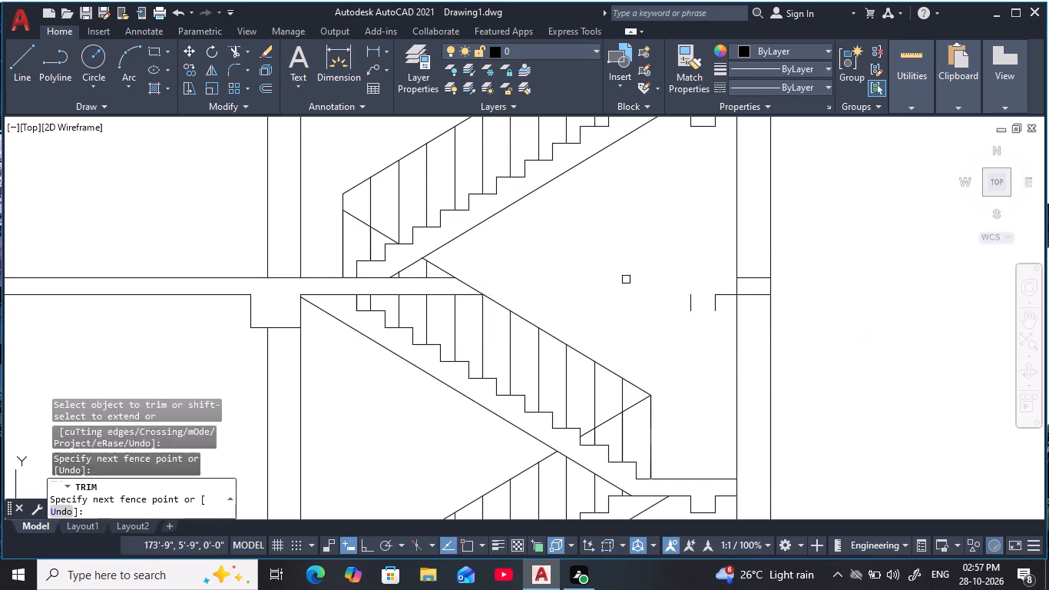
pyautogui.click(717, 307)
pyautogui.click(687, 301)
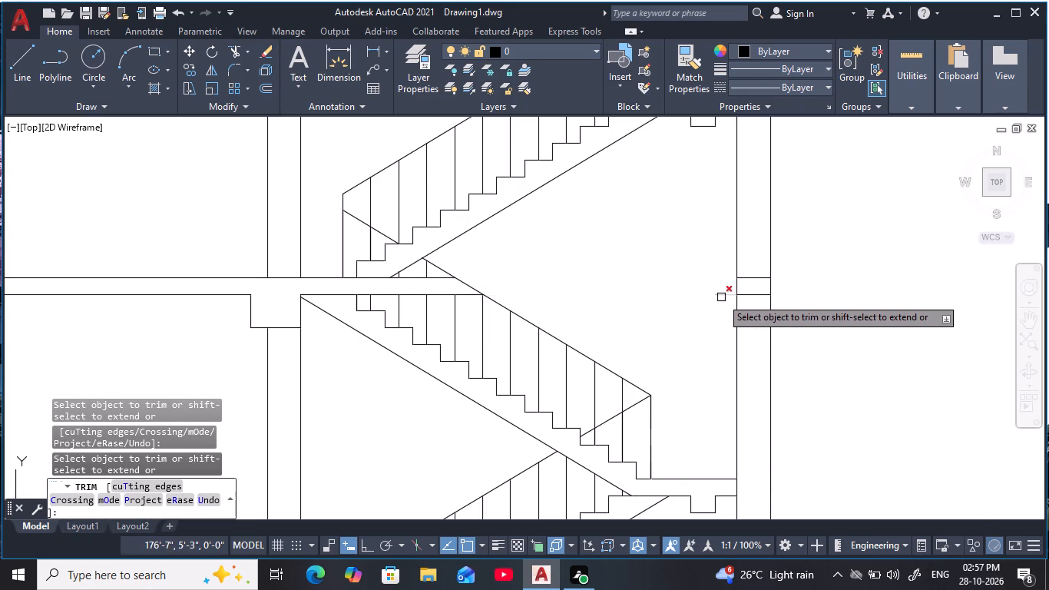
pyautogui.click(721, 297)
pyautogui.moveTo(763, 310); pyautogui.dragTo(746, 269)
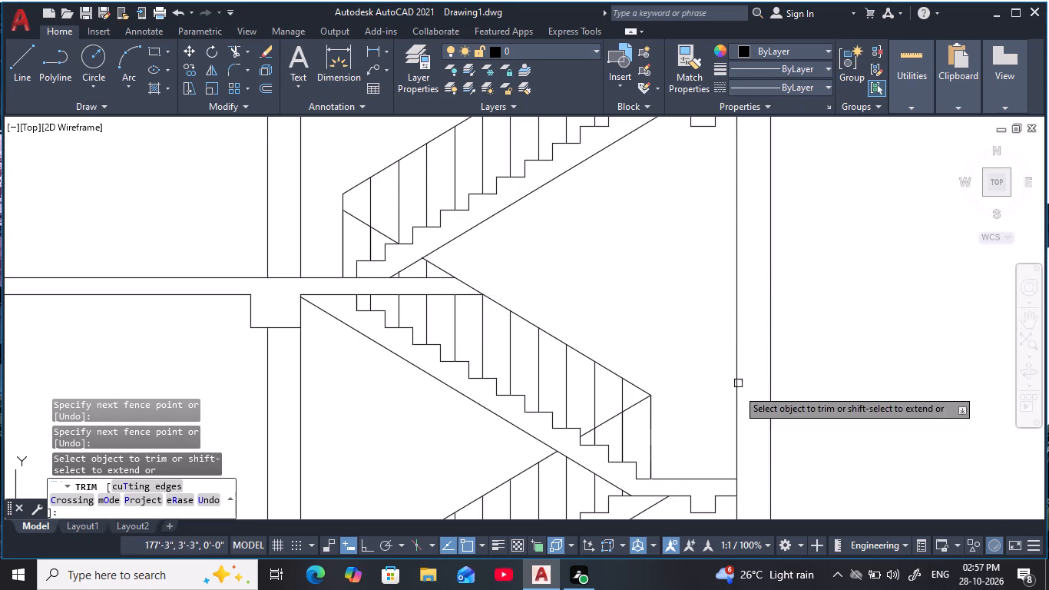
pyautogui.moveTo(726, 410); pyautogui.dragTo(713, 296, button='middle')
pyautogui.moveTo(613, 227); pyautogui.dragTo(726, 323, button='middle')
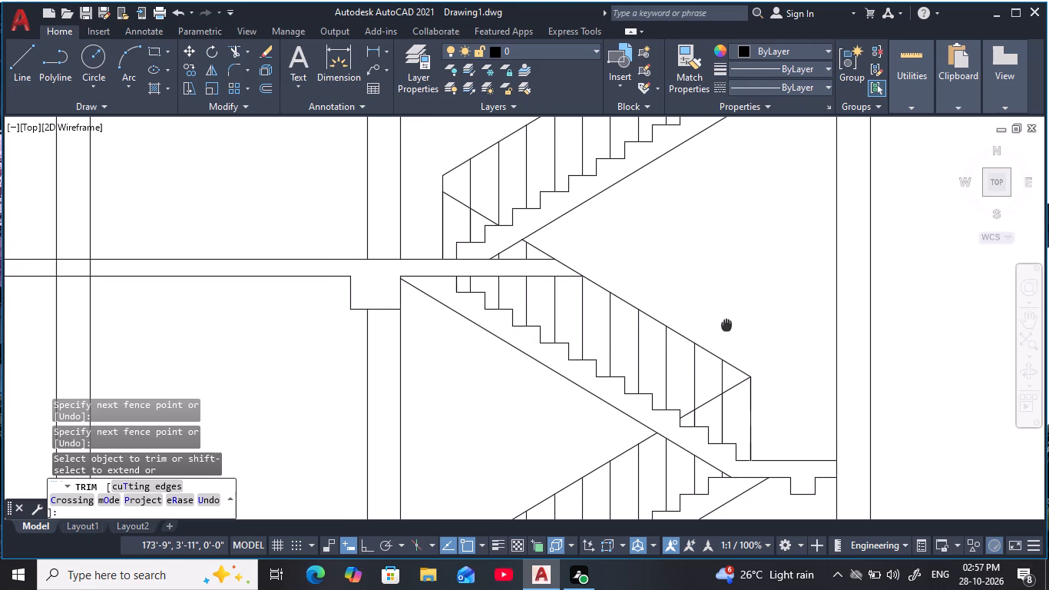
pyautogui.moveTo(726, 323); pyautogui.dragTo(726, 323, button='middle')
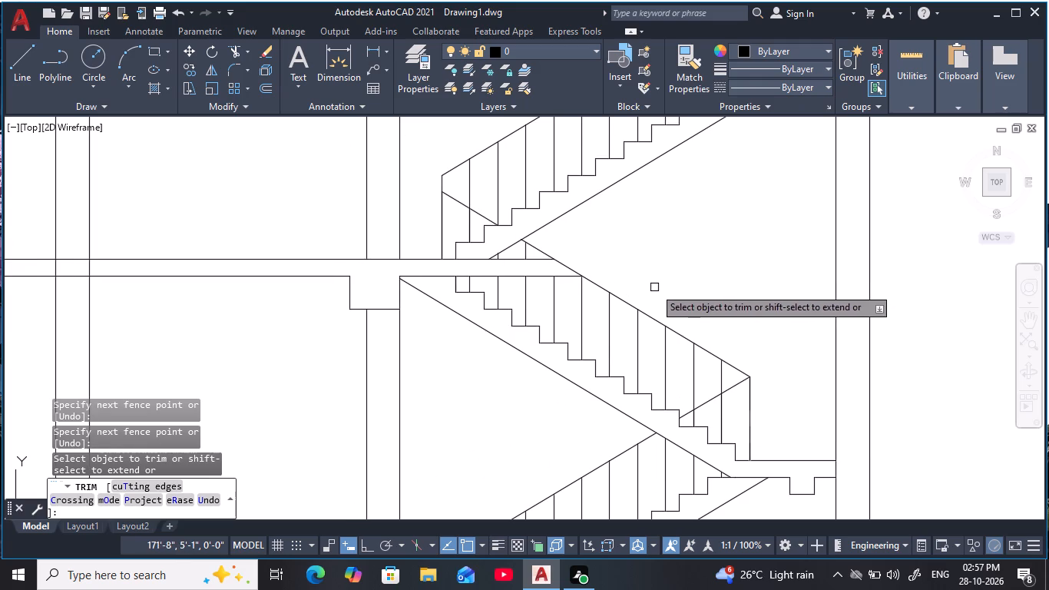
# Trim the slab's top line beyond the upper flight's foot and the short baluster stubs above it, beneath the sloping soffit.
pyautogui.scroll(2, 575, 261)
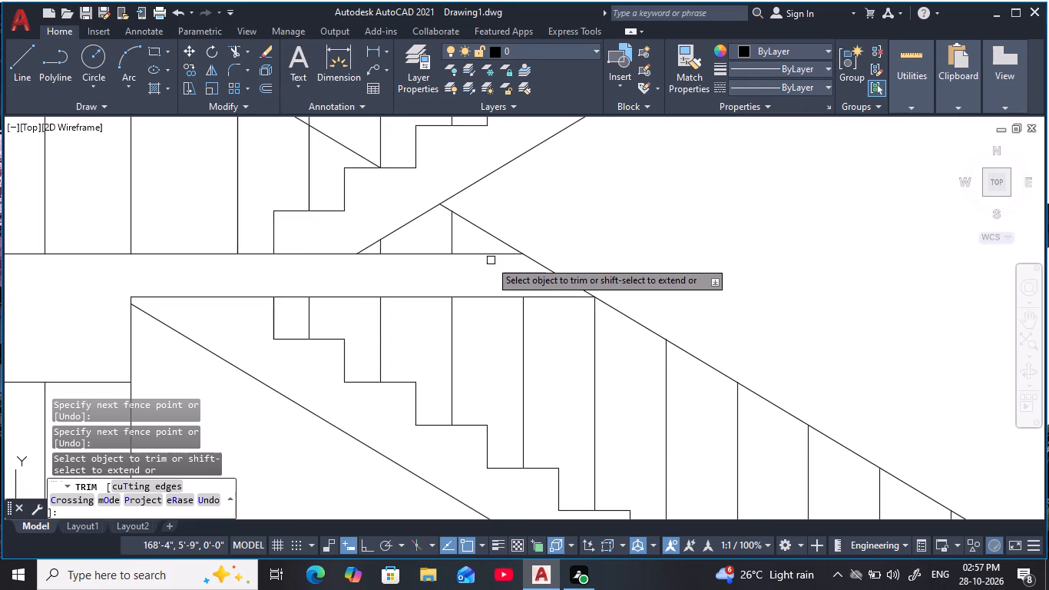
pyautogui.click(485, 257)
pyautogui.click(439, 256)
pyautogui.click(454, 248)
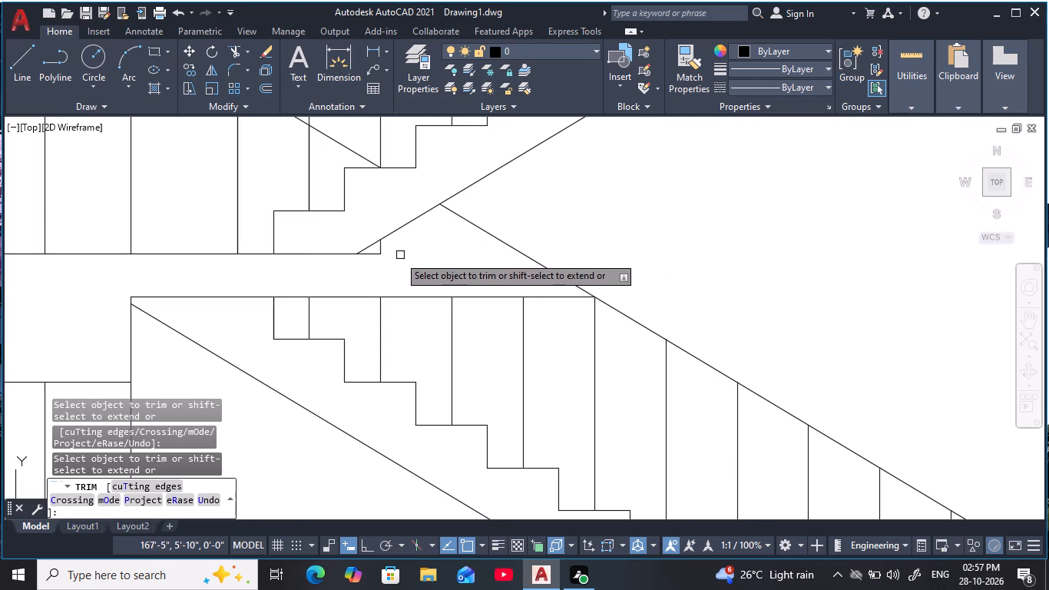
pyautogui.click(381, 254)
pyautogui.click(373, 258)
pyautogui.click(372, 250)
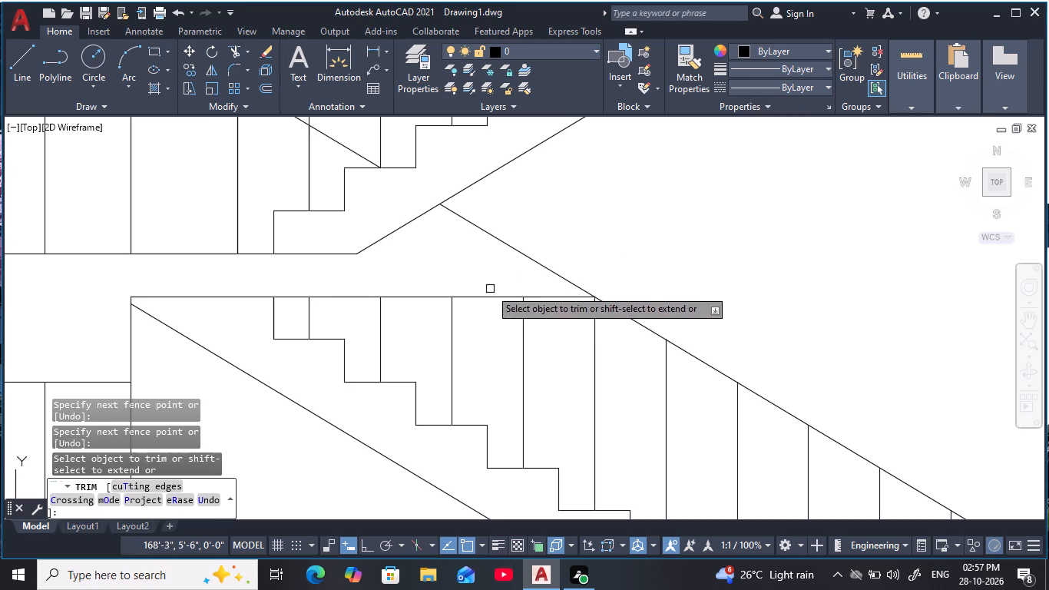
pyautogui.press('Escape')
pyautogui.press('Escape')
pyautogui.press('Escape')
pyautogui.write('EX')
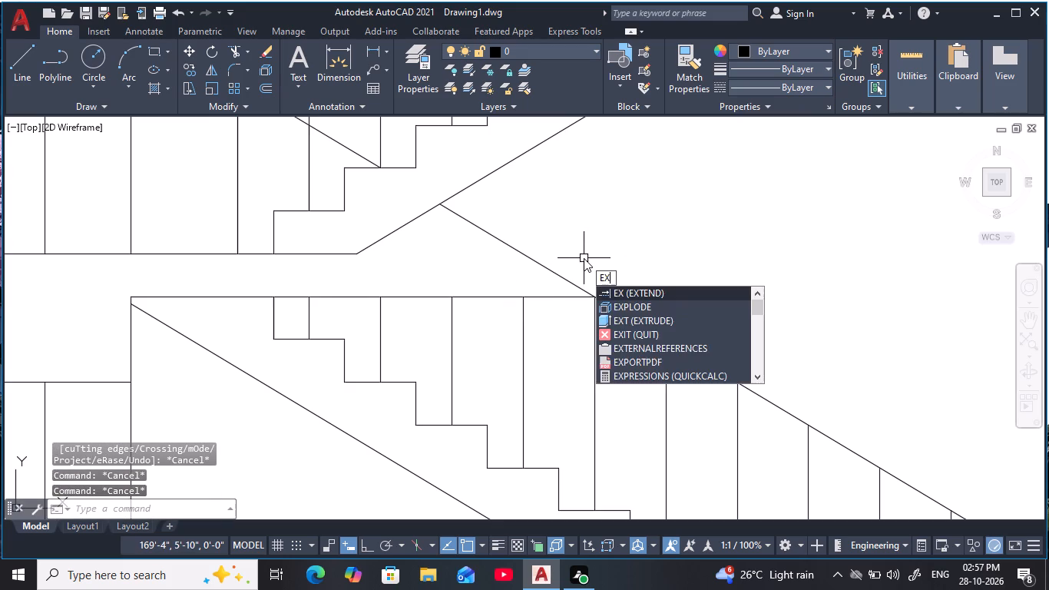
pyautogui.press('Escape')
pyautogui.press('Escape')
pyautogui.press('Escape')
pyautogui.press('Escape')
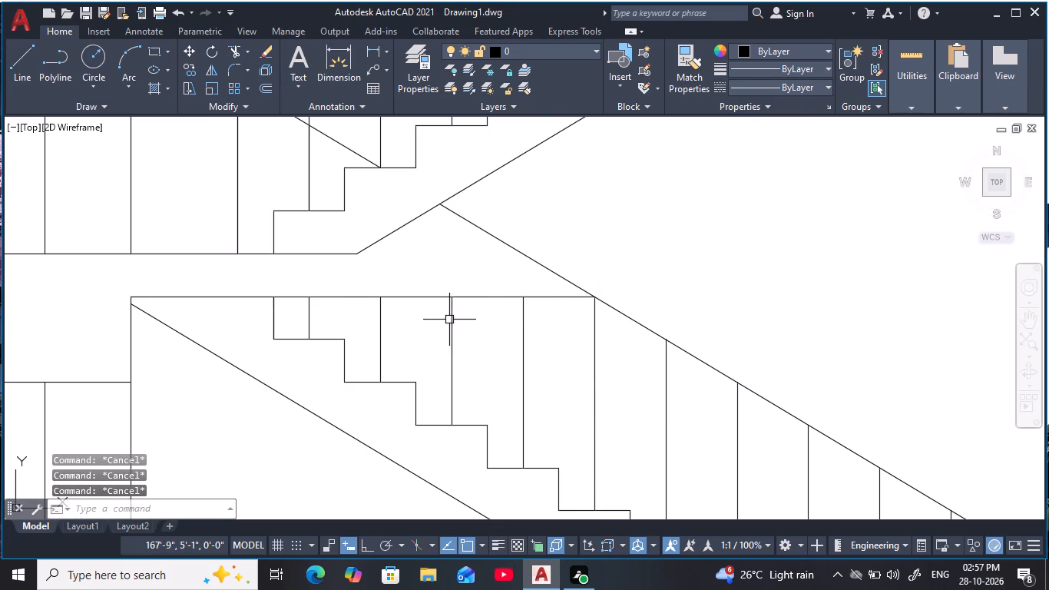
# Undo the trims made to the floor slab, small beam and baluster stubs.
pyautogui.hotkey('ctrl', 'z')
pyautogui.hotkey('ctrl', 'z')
# Compare how the floor slabs meet the stair flights and railings on the upper and middle storeys.
pyautogui.scroll(-2, 648, 404)
pyautogui.moveTo(652, 410); pyautogui.dragTo(640, 390, button='middle')
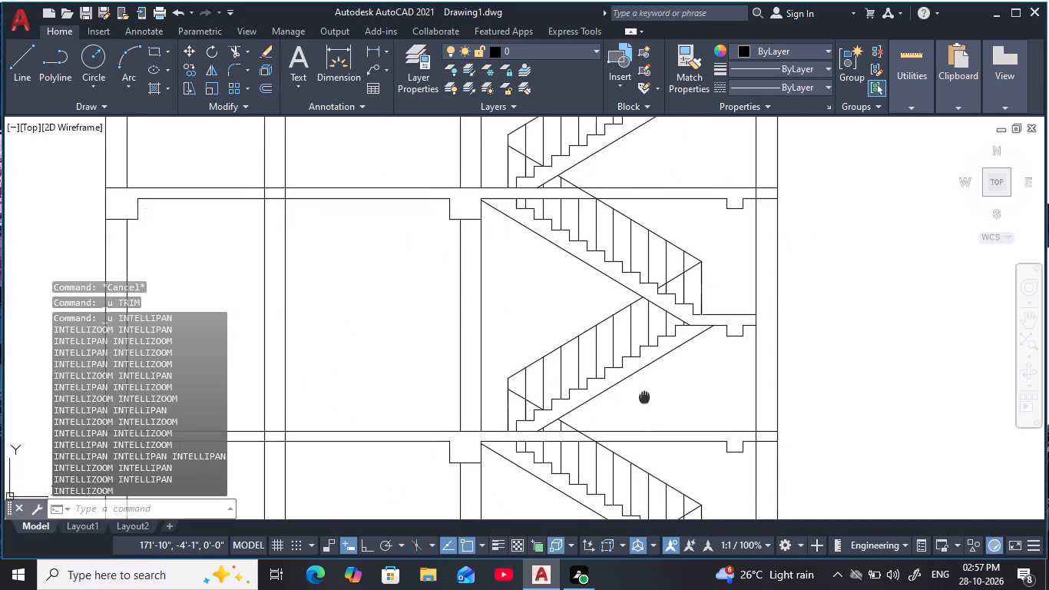
pyautogui.moveTo(640, 390); pyautogui.dragTo(624, 356, button='middle')
pyautogui.press('Escape')
pyautogui.press('Escape')
pyautogui.moveTo(627, 357); pyautogui.dragTo(569, 285, button='middle')
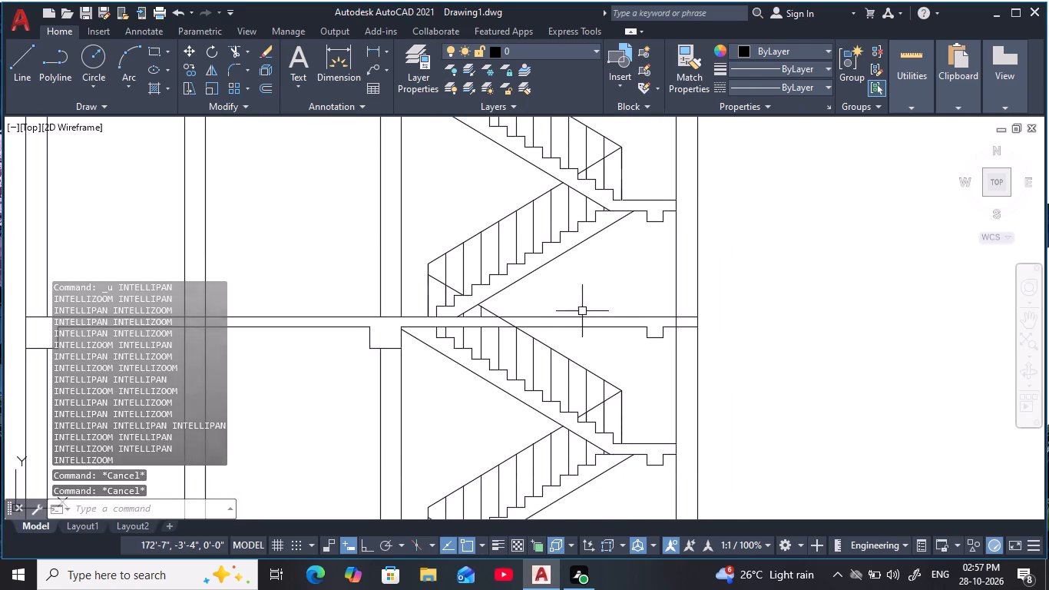
pyautogui.scroll(-2, 585, 346)
pyautogui.moveTo(597, 348); pyautogui.dragTo(612, 423, button='middle')
pyautogui.moveTo(614, 273); pyautogui.dragTo(615, 318, button='middle')
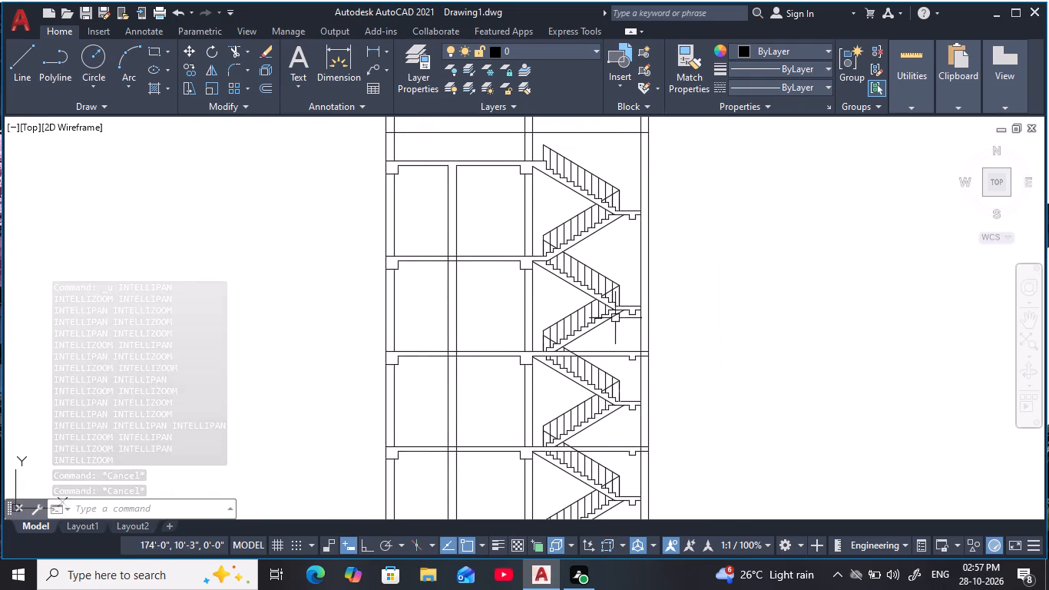
pyautogui.scroll(2, 588, 277)
pyautogui.moveTo(588, 279); pyautogui.dragTo(585, 220, button='middle')
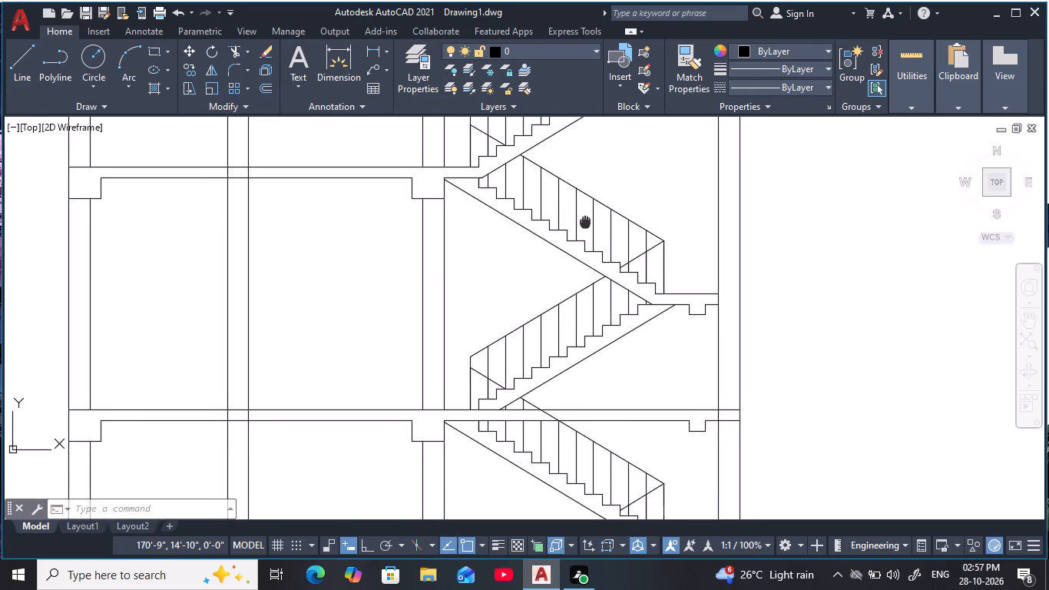
pyautogui.moveTo(585, 220); pyautogui.dragTo(581, 239, button='middle')
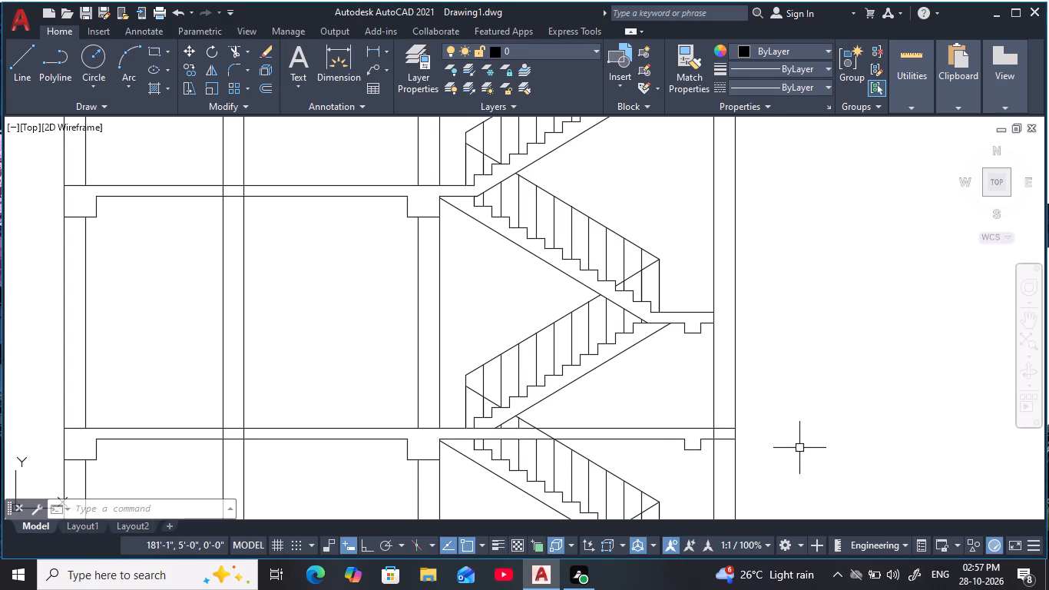
pyautogui.press('Escape')
pyautogui.press('Escape')
pyautogui.press('Escape')
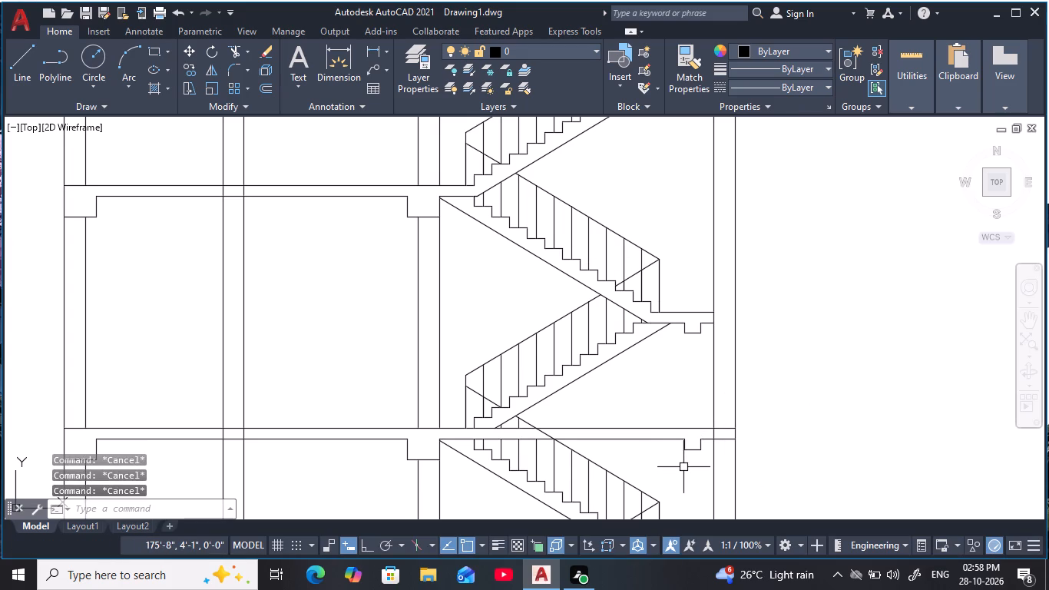
pyautogui.press('Escape')
pyautogui.press('Escape')
pyautogui.press('Escape')
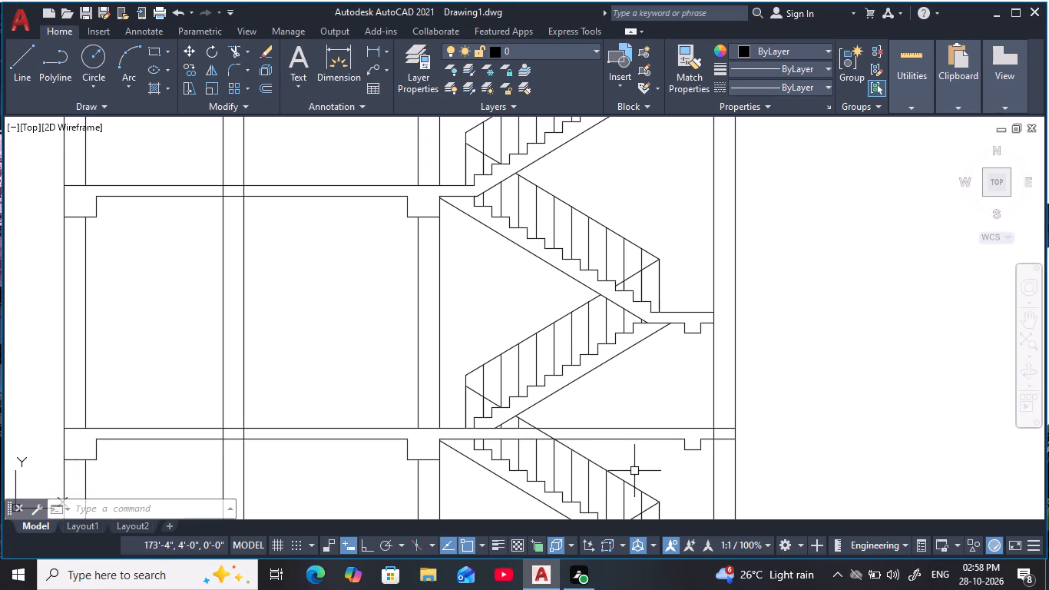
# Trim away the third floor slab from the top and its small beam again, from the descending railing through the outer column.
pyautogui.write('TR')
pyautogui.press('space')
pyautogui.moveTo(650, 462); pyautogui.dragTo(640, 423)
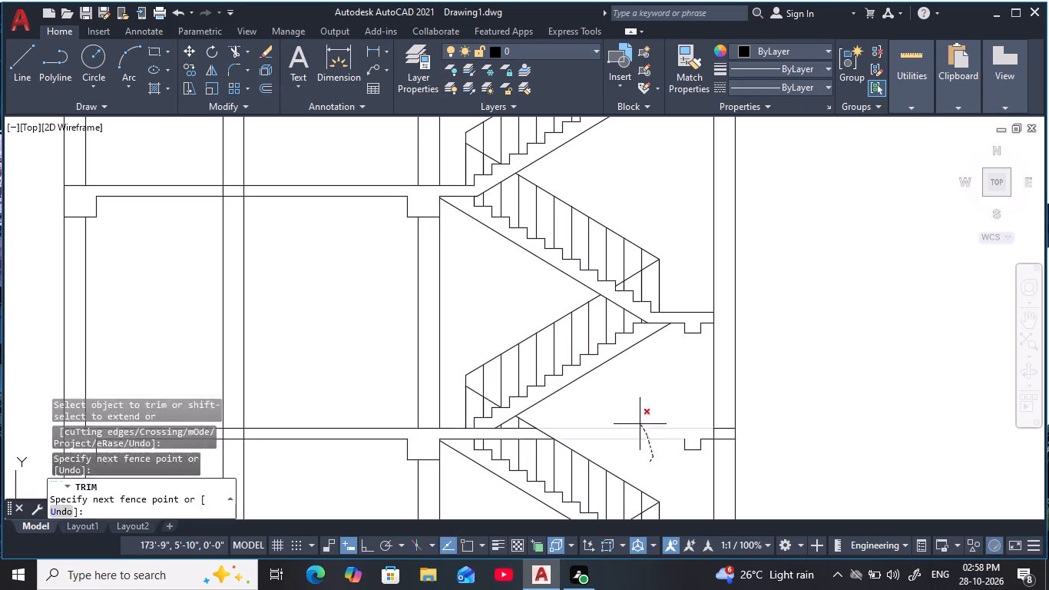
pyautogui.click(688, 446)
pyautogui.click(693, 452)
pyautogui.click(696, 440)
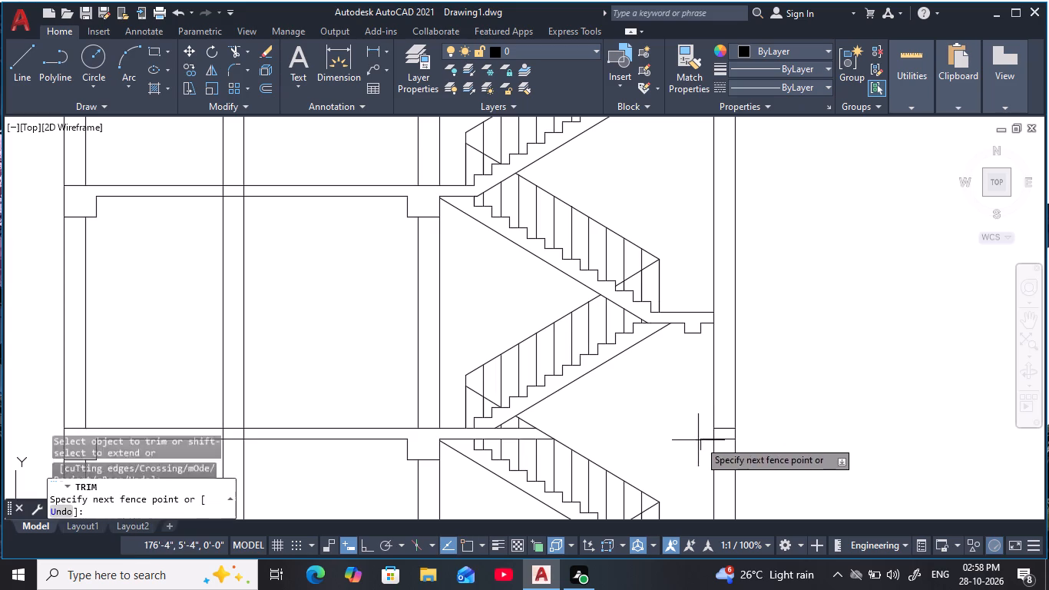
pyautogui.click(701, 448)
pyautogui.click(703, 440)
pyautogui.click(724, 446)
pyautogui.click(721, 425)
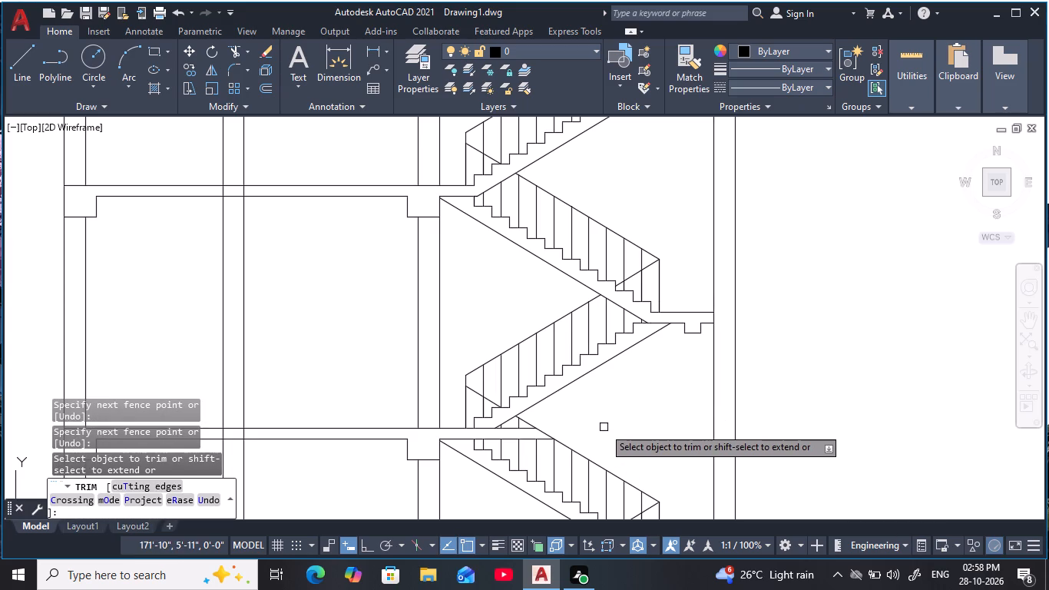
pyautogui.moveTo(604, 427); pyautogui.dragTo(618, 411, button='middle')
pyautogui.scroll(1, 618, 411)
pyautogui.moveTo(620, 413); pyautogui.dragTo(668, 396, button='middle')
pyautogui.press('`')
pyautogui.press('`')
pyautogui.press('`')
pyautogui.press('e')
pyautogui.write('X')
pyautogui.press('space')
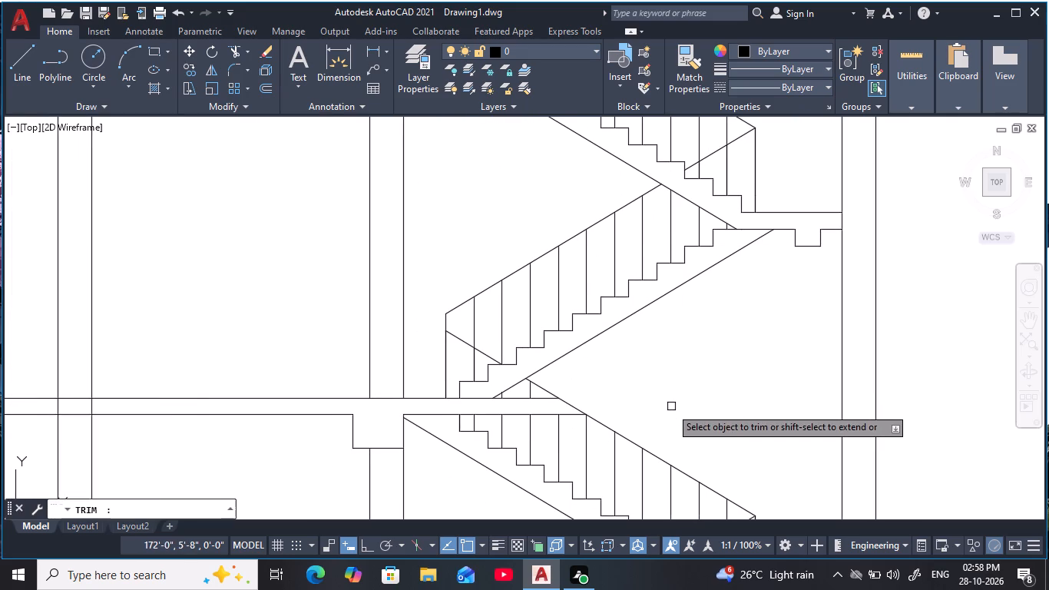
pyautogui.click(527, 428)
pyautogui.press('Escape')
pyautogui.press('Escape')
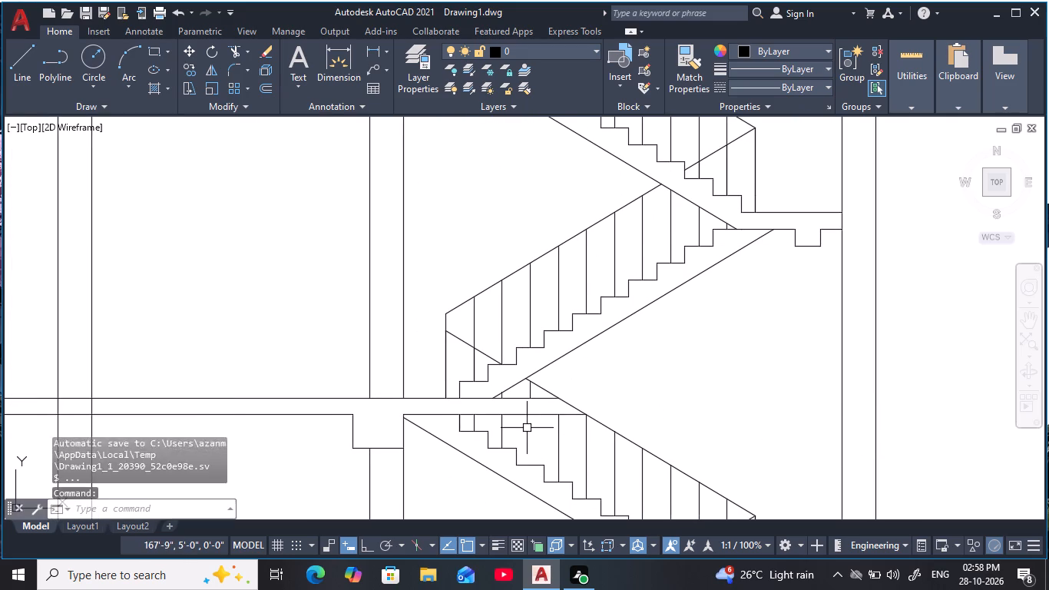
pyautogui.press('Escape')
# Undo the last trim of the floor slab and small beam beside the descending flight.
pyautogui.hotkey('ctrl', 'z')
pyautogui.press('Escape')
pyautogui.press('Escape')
# Extend the three descending-flight balusters below the third floor slab from the top up through the slab to the handrail.
pyautogui.write('EX')
pyautogui.press('space')
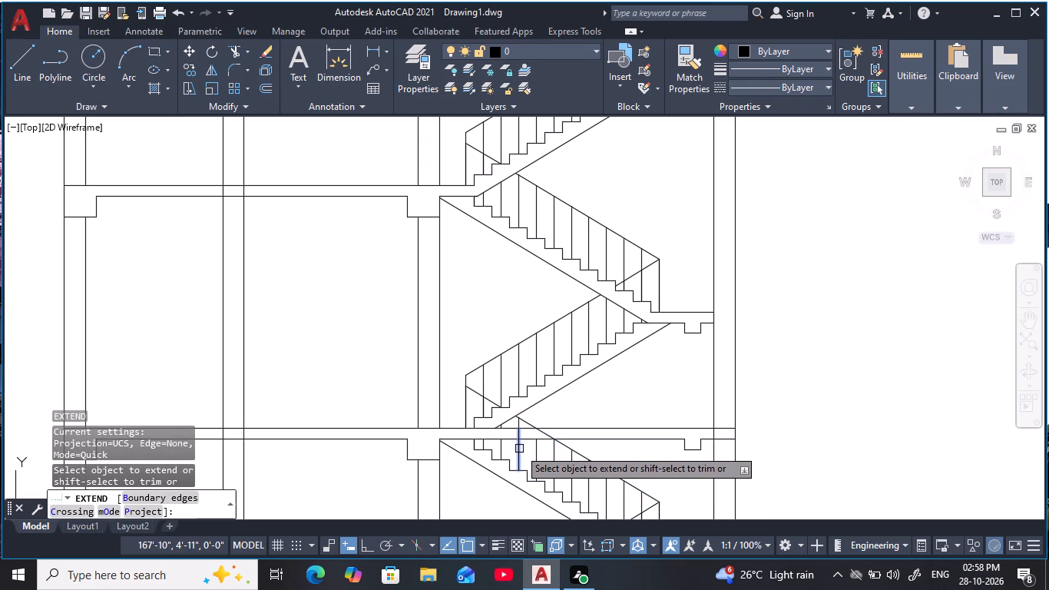
pyautogui.click(519, 449)
pyautogui.click(536, 452)
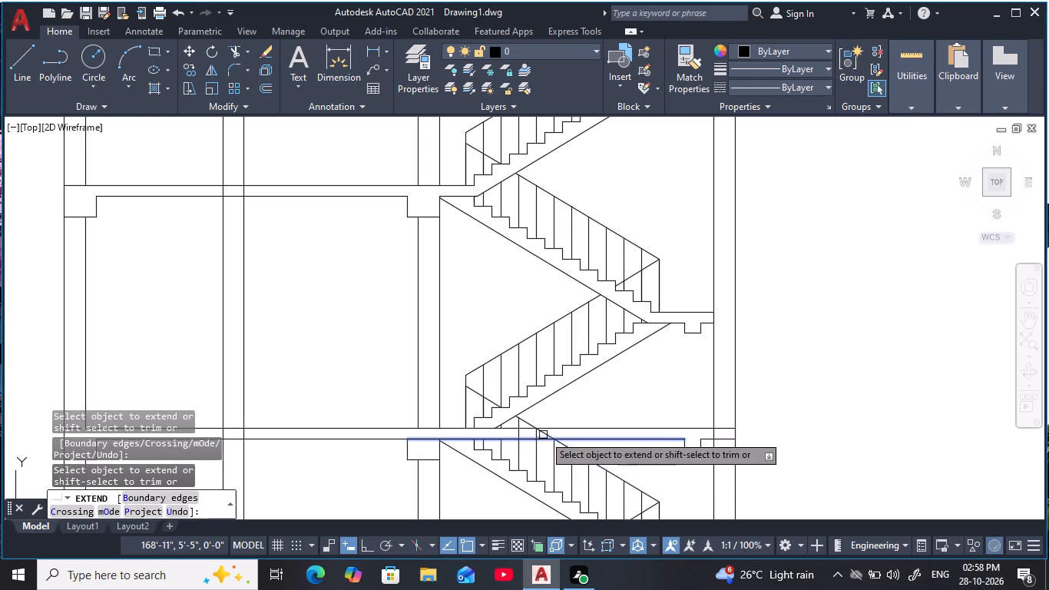
pyautogui.click(501, 449)
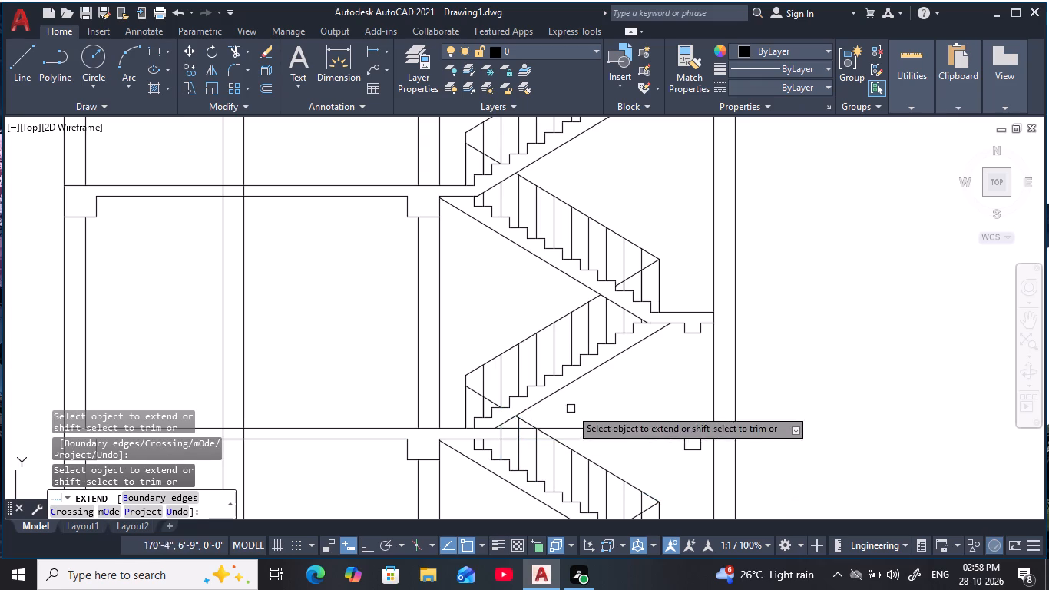
pyautogui.press('Escape')
pyautogui.press('Escape')
pyautogui.moveTo(561, 409); pyautogui.dragTo(573, 370, button='middle')
pyautogui.scroll(1, 563, 385)
pyautogui.press('Escape')
pyautogui.moveTo(563, 385); pyautogui.dragTo(566, 367, button='middle')
pyautogui.press('Escape')
pyautogui.press('Escape')
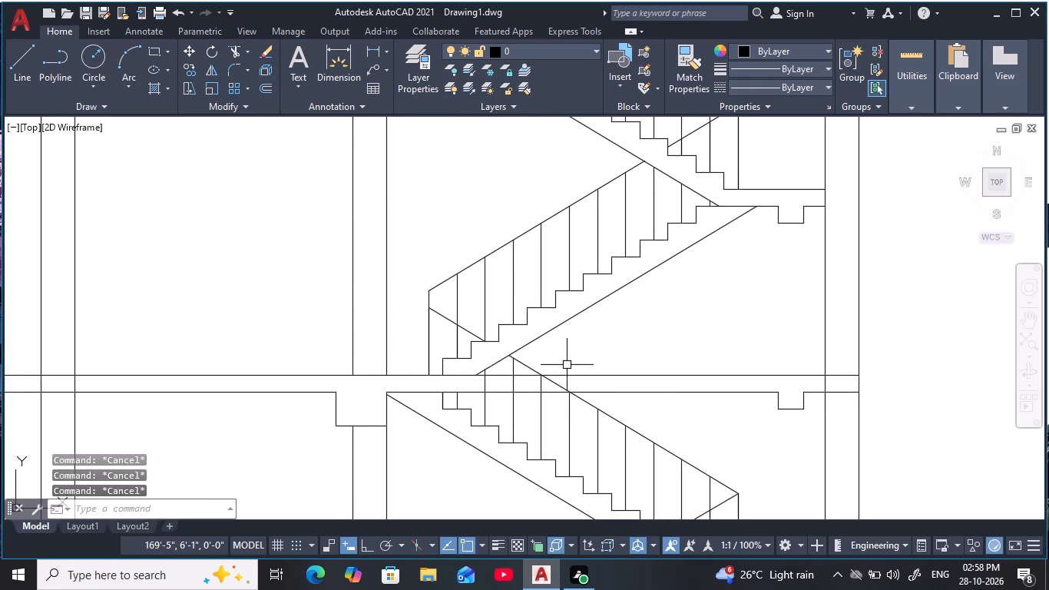
pyautogui.press('Escape')
# Trim away the third floor slab from the top and its small beam, from the descending flight's first balusters through the outer column.
pyautogui.write('TR')
pyautogui.press('space')
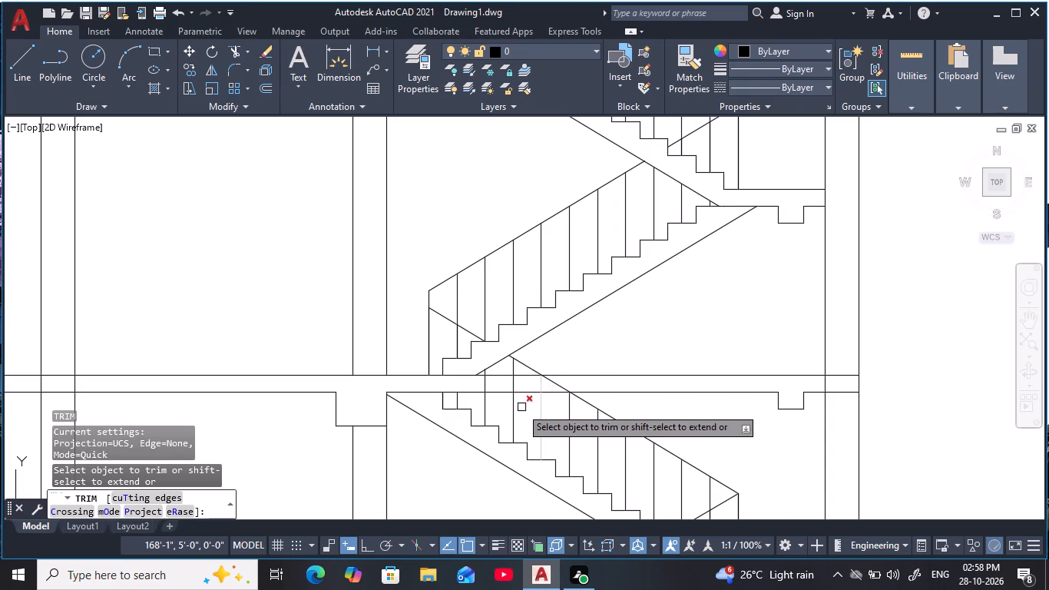
pyautogui.click(500, 396)
pyautogui.click(499, 378)
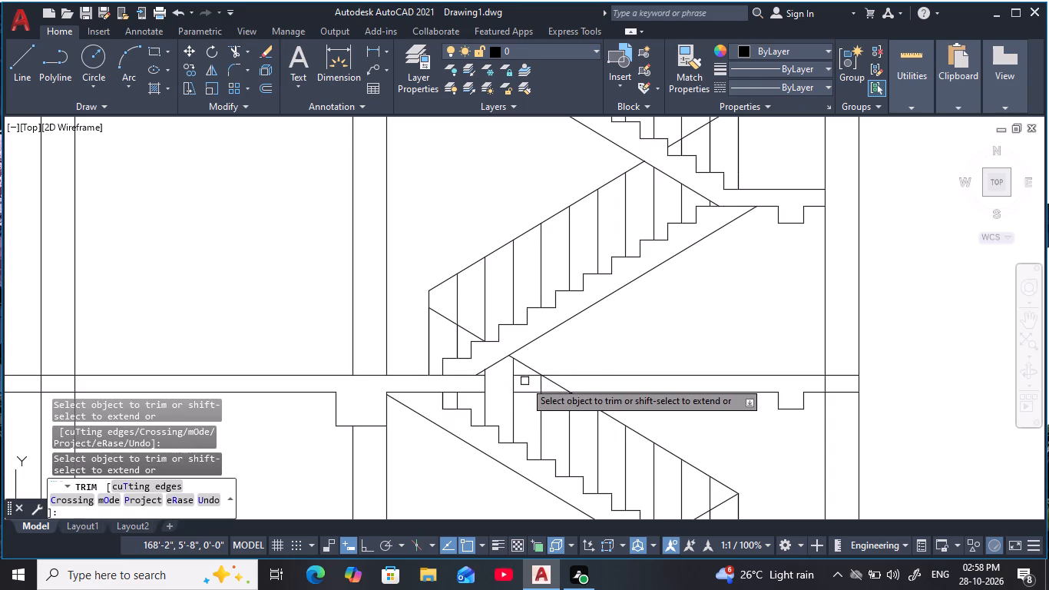
pyautogui.click(526, 378)
pyautogui.click(526, 395)
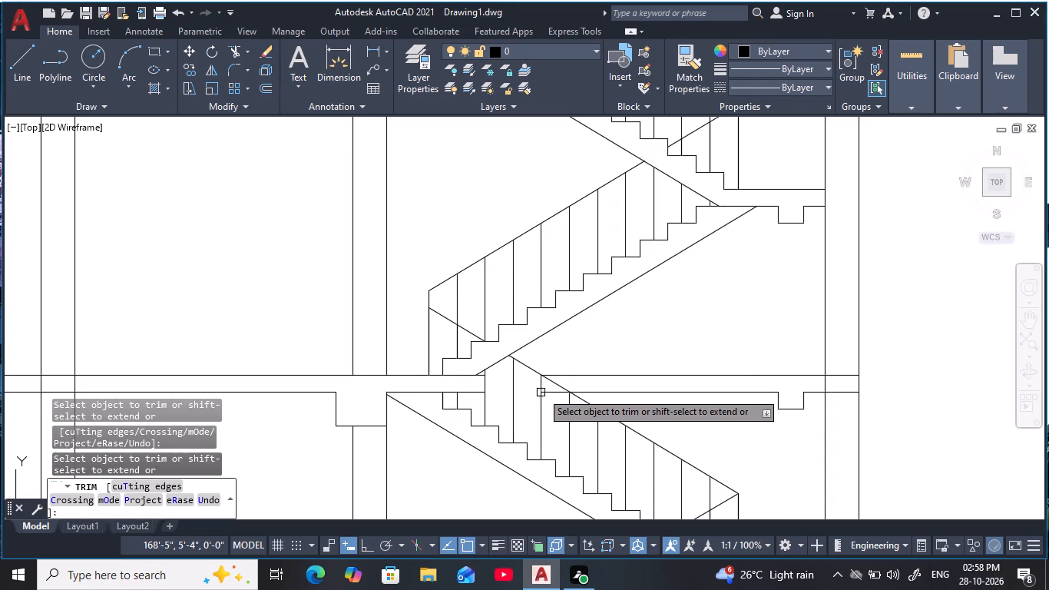
pyautogui.click(548, 391)
pyautogui.click(645, 412)
pyautogui.click(611, 359)
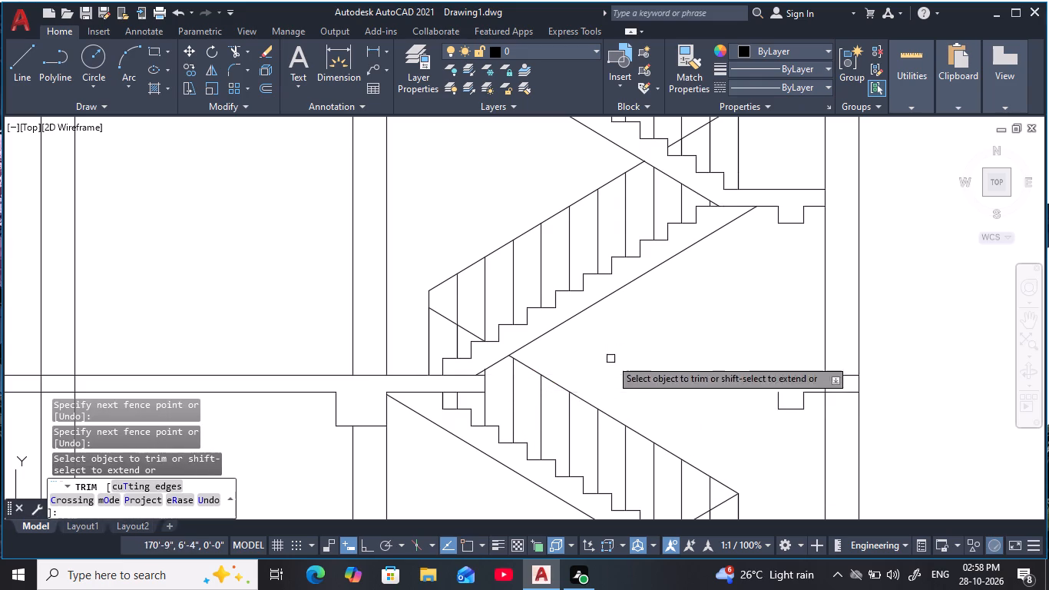
pyautogui.click(811, 416)
pyautogui.click(773, 404)
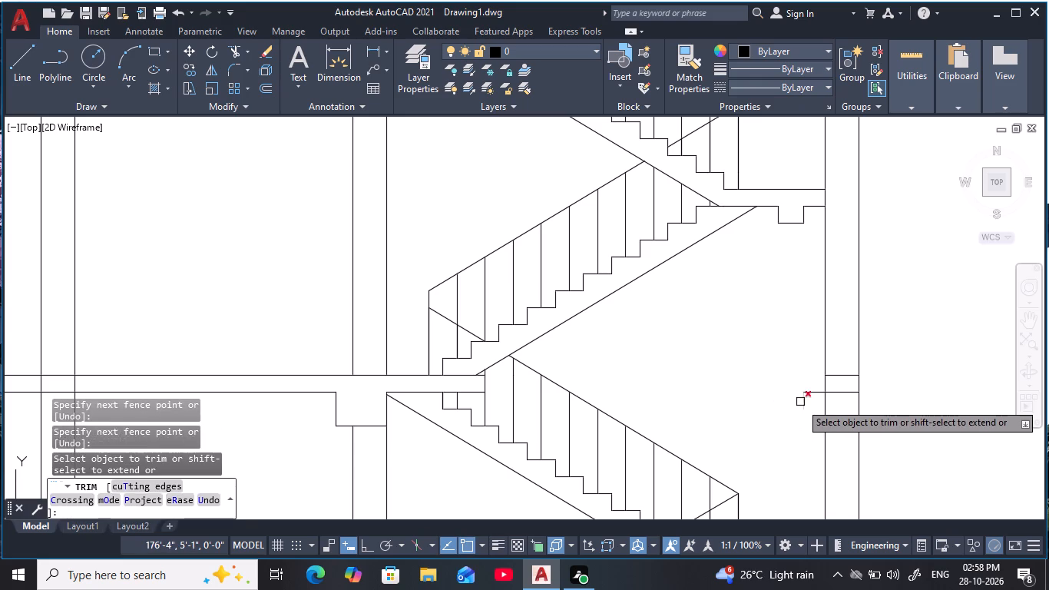
pyautogui.click(801, 403)
pyautogui.click(806, 394)
pyautogui.click(845, 403)
pyautogui.click(832, 368)
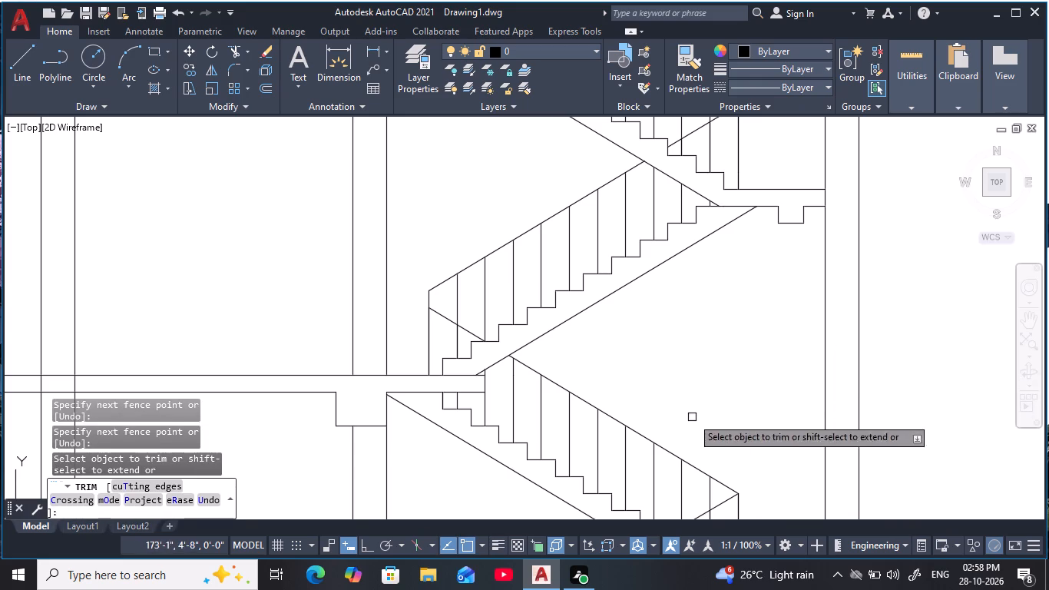
# Trim the leftover slab top line and the end of the ascending flight's soffit at the third floor slab from the top.
pyautogui.moveTo(693, 422); pyautogui.dragTo(743, 394, button='middle')
pyautogui.scroll(-1, 531, 400)
pyautogui.moveTo(535, 421); pyautogui.dragTo(537, 446, button='middle')
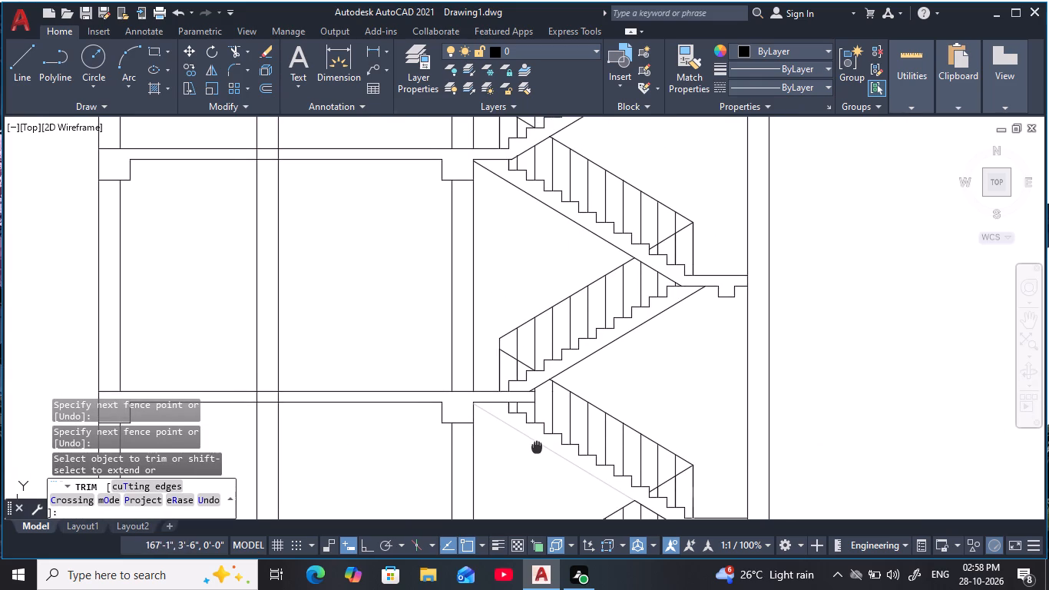
pyautogui.moveTo(537, 446); pyautogui.dragTo(534, 453, button='middle')
pyautogui.scroll(4, 531, 398)
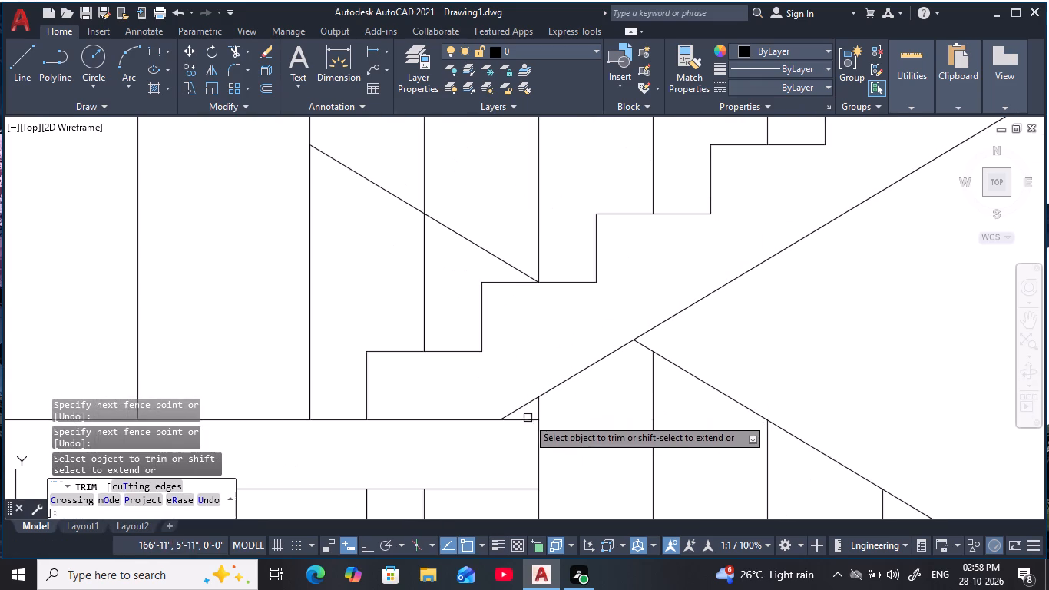
pyautogui.click(528, 419)
pyautogui.scroll(-2, 568, 434)
pyautogui.moveTo(568, 434); pyautogui.dragTo(600, 371, button='middle')
pyautogui.scroll(-1, 600, 377)
pyautogui.moveTo(600, 383); pyautogui.dragTo(597, 440, button='middle')
pyautogui.scroll(-1, 597, 440)
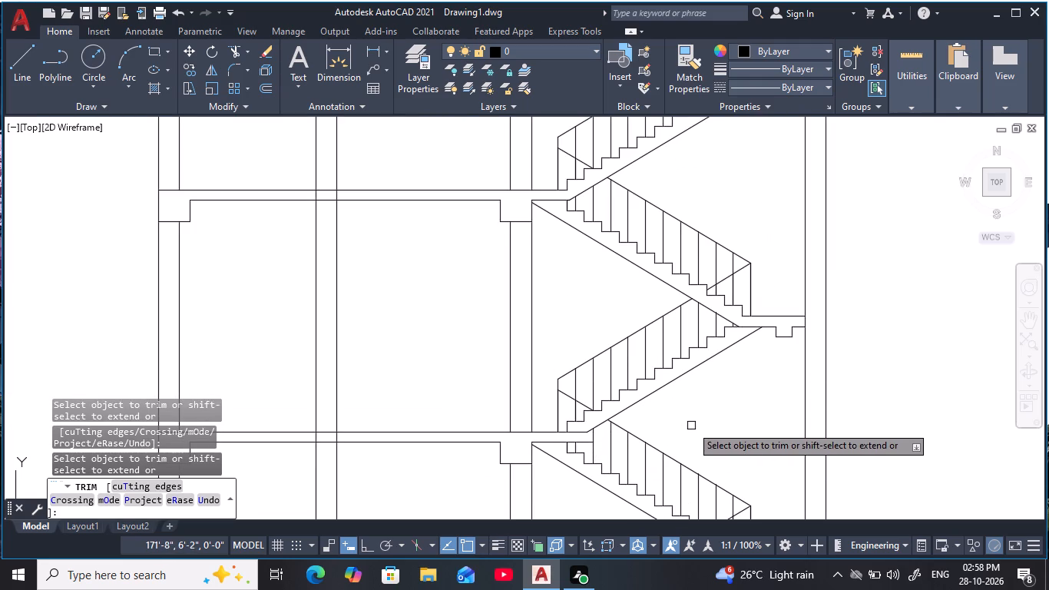
pyautogui.moveTo(691, 426); pyautogui.dragTo(702, 417, button='middle')
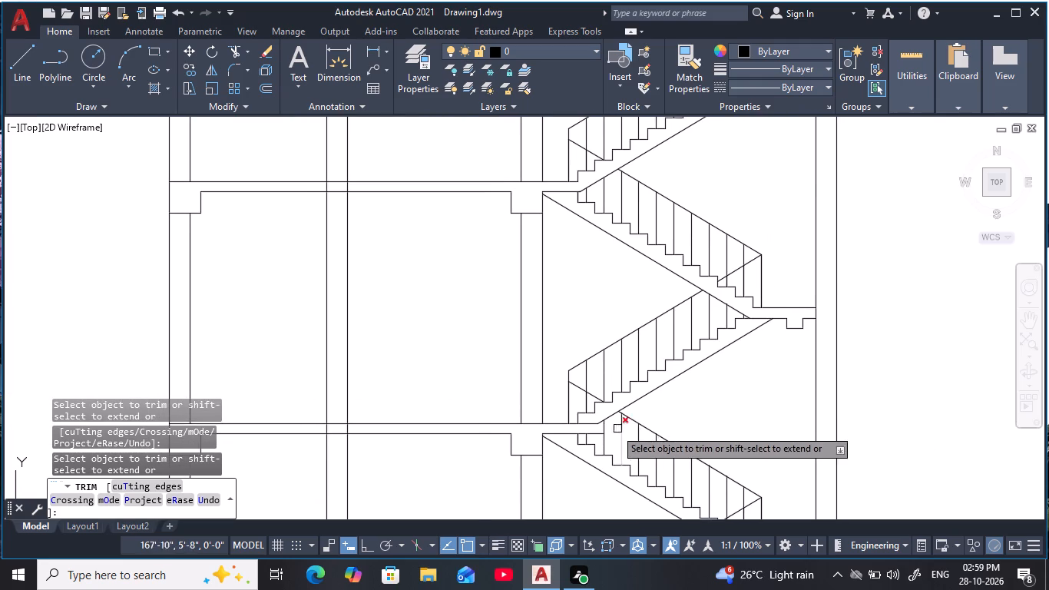
pyautogui.scroll(1, 594, 427)
pyautogui.click(587, 424)
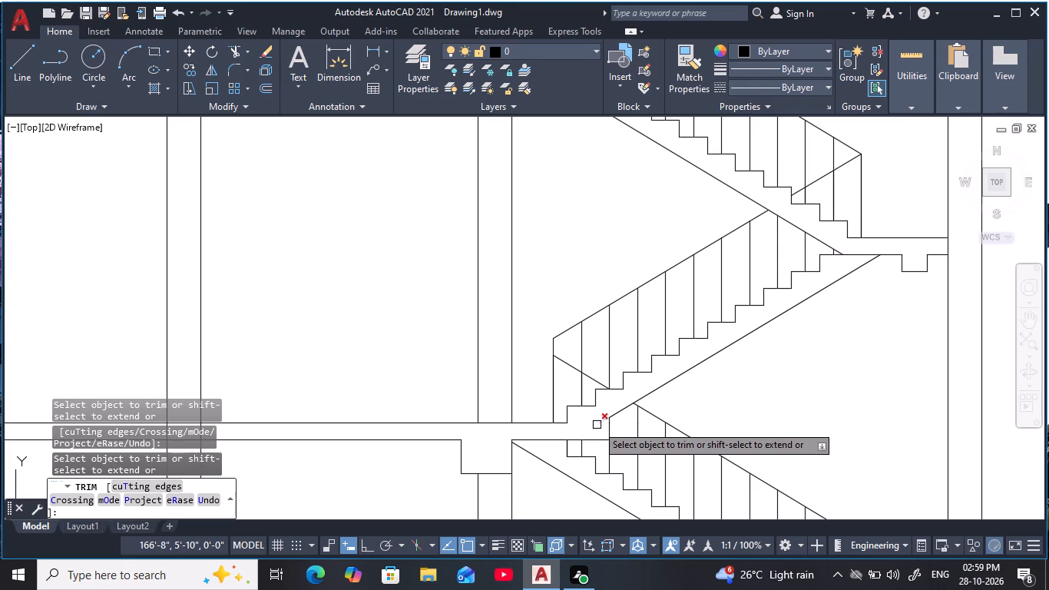
pyautogui.click(601, 425)
# Compare the slab, flight and railing junctions of the upper storeys with the third floor slab from the top.
pyautogui.scroll(-1, 731, 396)
pyautogui.moveTo(733, 403); pyautogui.dragTo(756, 518, button='middle')
pyautogui.moveTo(648, 380); pyautogui.dragTo(648, 386, button='middle')
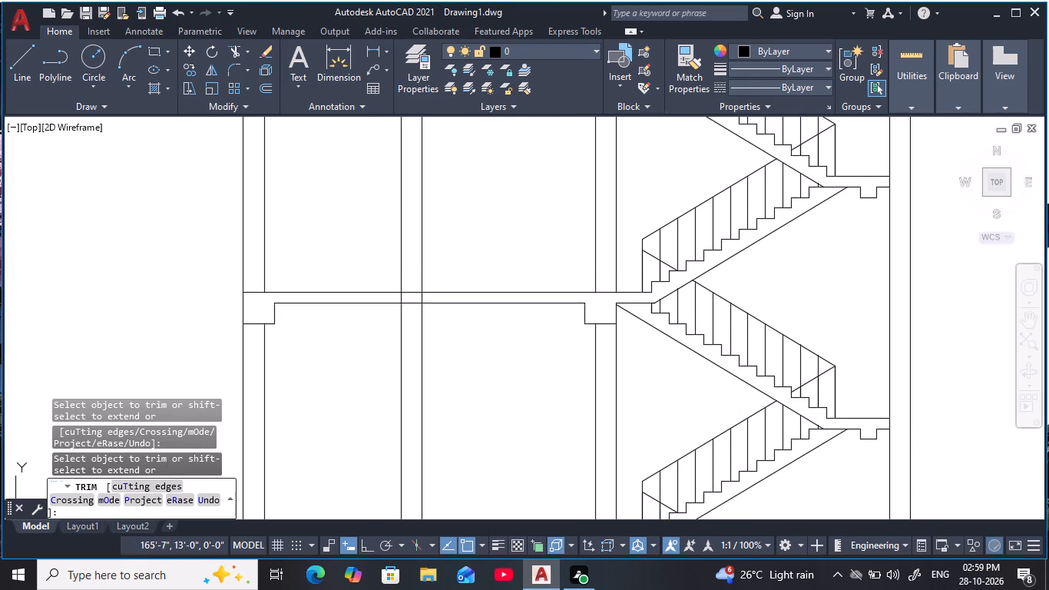
pyautogui.moveTo(648, 386); pyautogui.dragTo(653, 354, button='middle')
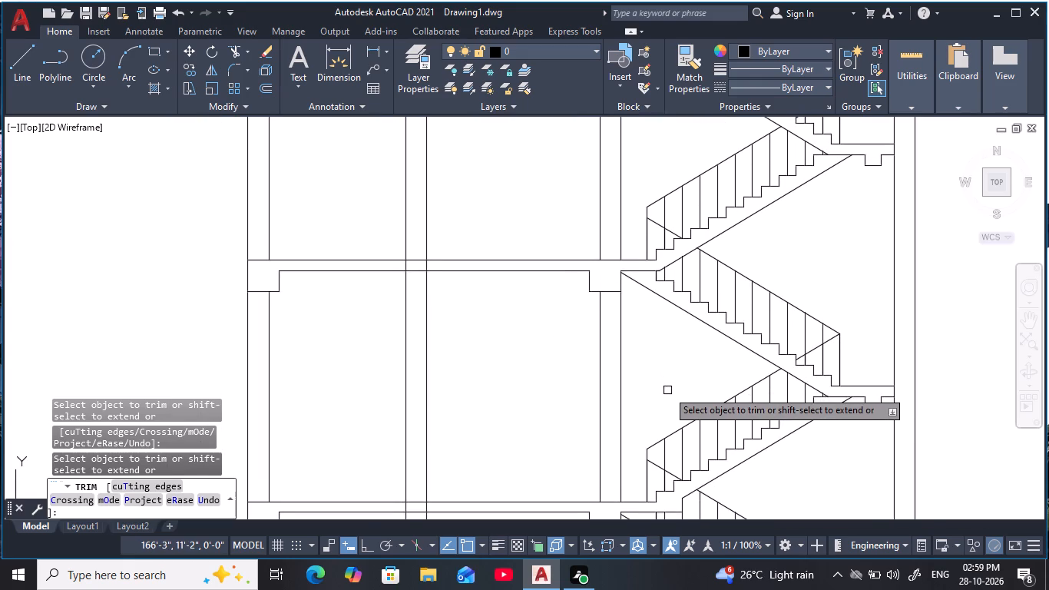
pyautogui.moveTo(663, 403); pyautogui.dragTo(653, 378, button='middle')
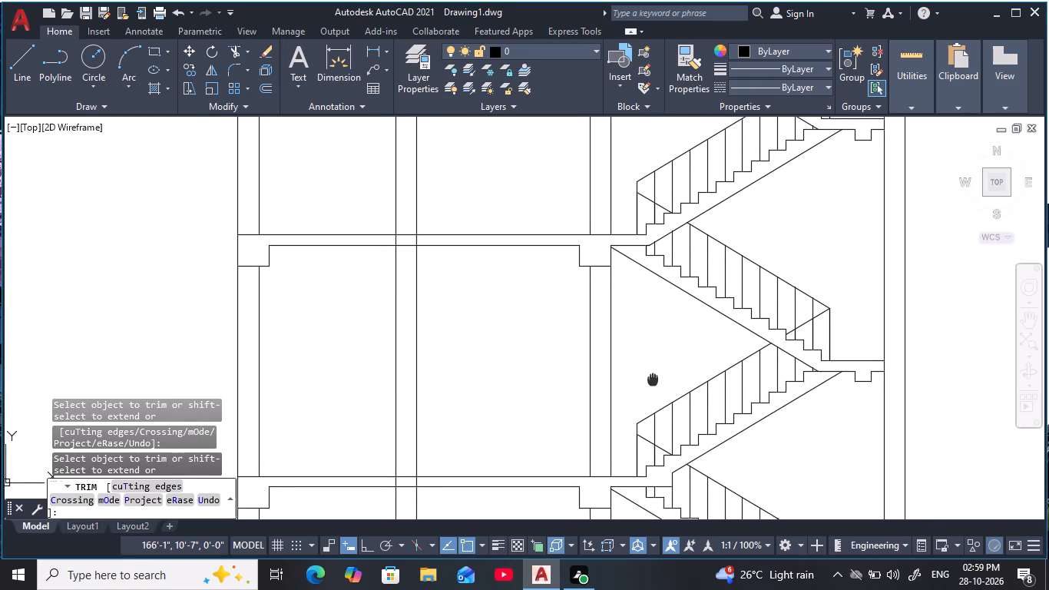
pyautogui.moveTo(653, 378); pyautogui.dragTo(661, 532, button='middle')
pyautogui.scroll(-2, 661, 531)
pyautogui.scroll(-1, 664, 445)
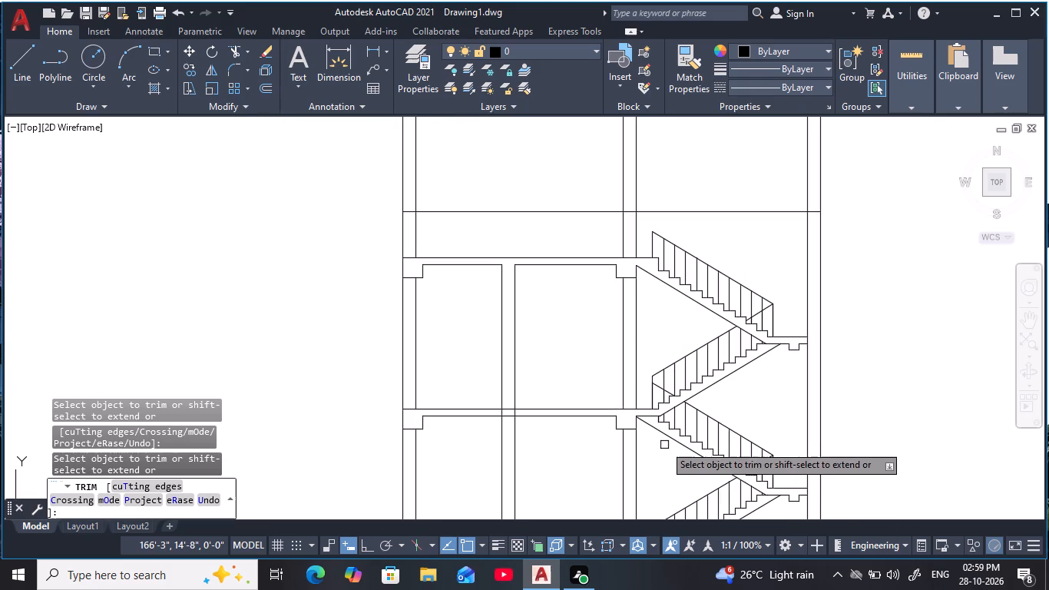
pyautogui.scroll(2, 665, 461)
pyautogui.moveTo(663, 461); pyautogui.dragTo(613, 342, button='middle')
pyautogui.scroll(-2, 612, 341)
pyautogui.moveTo(630, 386); pyautogui.dragTo(614, 311, button='middle')
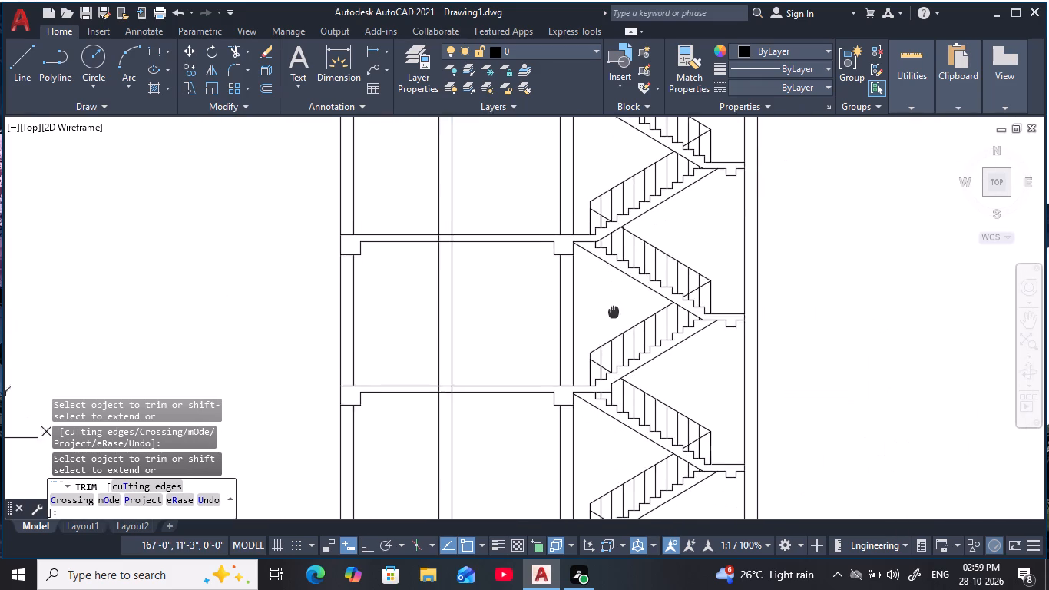
pyautogui.moveTo(614, 311); pyautogui.dragTo(614, 310, button='middle')
pyautogui.scroll(1, 660, 382)
pyautogui.moveTo(667, 386); pyautogui.dragTo(687, 436, button='middle')
pyautogui.scroll(1, 687, 436)
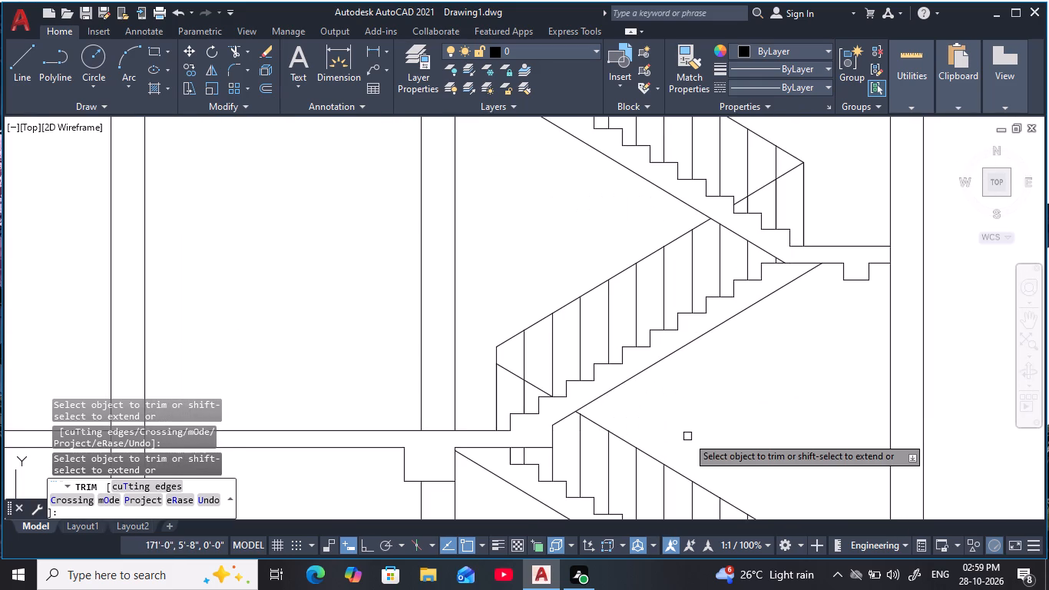
pyautogui.scroll(-2, 687, 436)
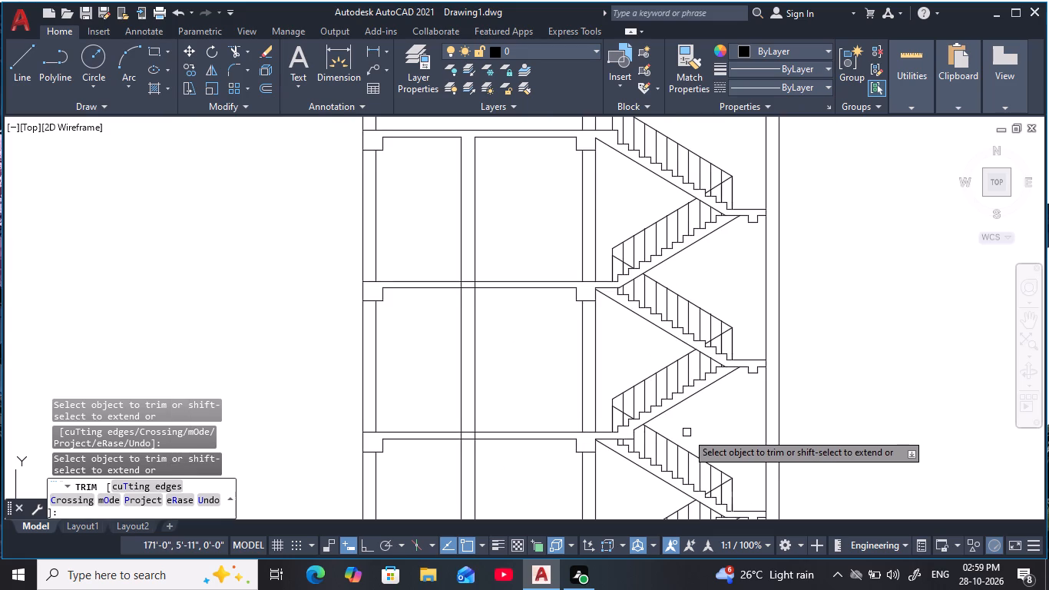
pyautogui.moveTo(687, 431); pyautogui.dragTo(675, 408, button='middle')
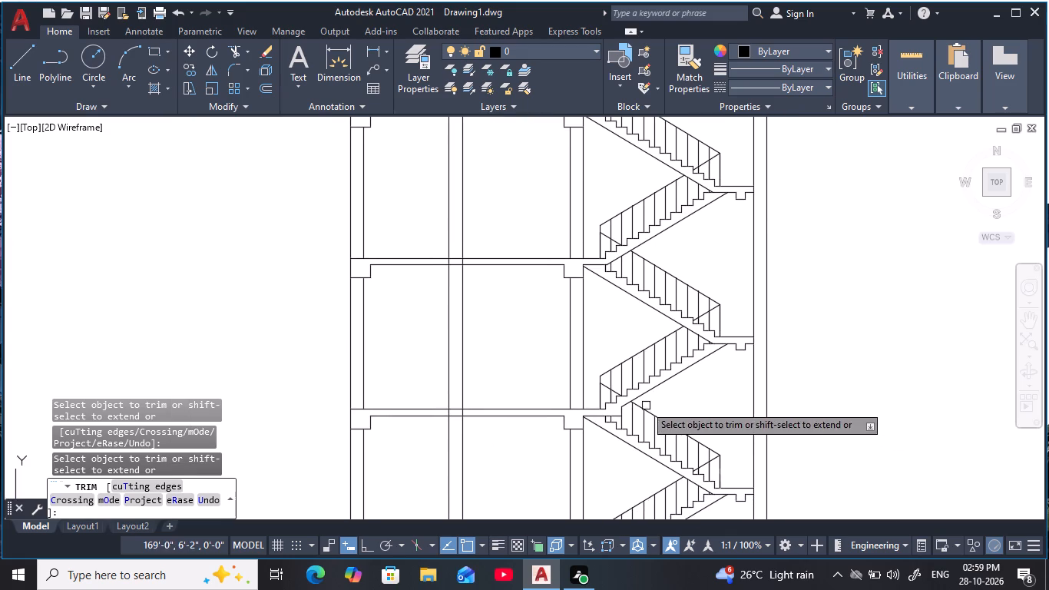
# Trim off the diagonal rail pieces at the foot of the ascending flights on the third and second floor slabs from the top.
pyautogui.scroll(3, 615, 399)
pyautogui.click(618, 384)
pyautogui.click(583, 360)
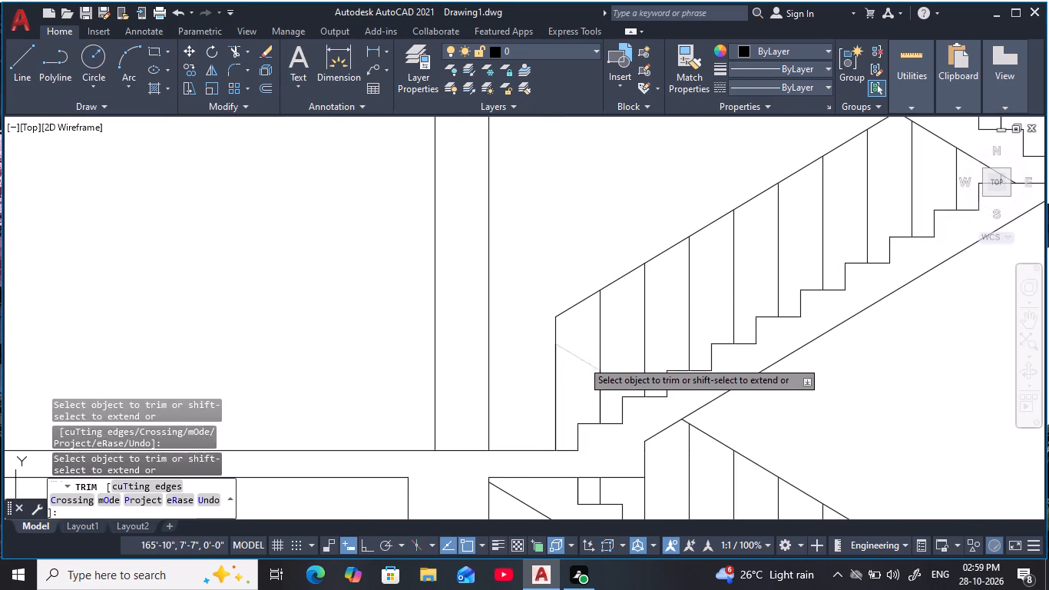
pyautogui.scroll(-2, 878, 446)
pyautogui.moveTo(879, 442); pyautogui.dragTo(717, 401, button='middle')
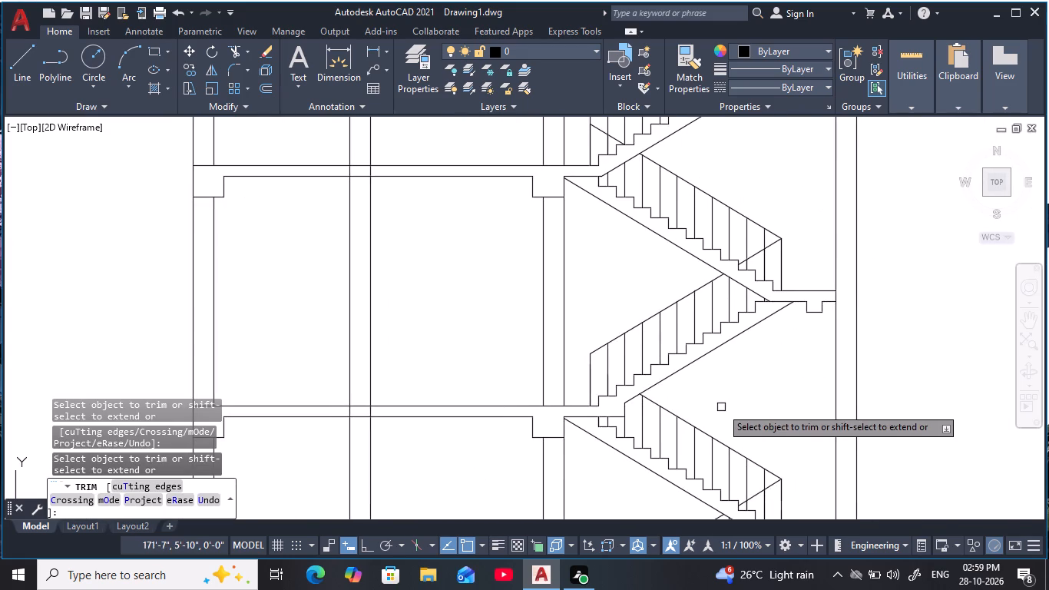
pyautogui.moveTo(722, 394); pyautogui.dragTo(766, 505, button='middle')
pyautogui.moveTo(674, 343); pyautogui.dragTo(690, 472, button='middle')
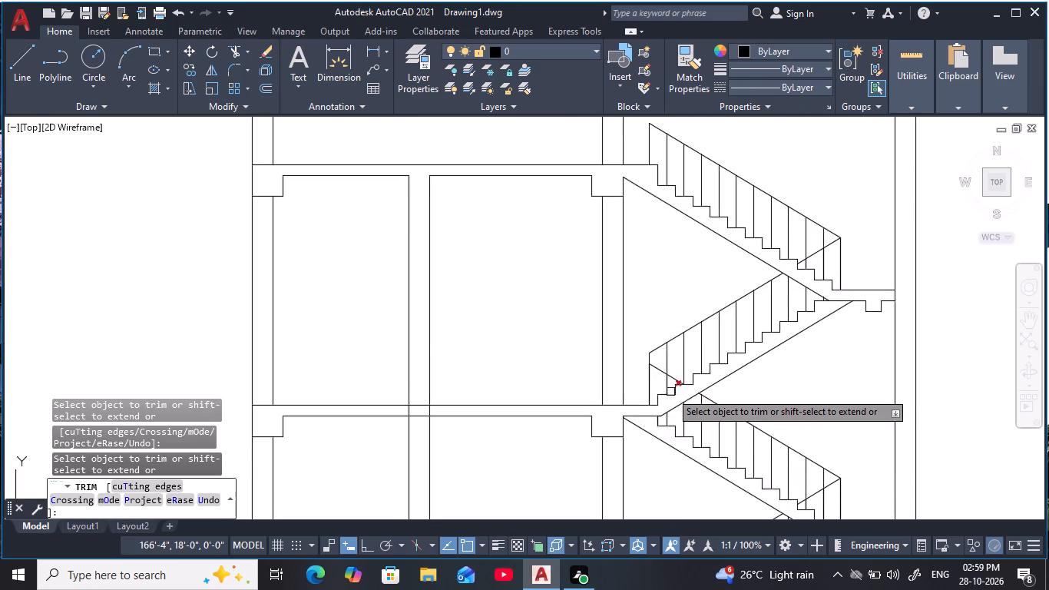
pyautogui.scroll(3, 670, 391)
pyautogui.click(690, 344)
pyautogui.click(634, 307)
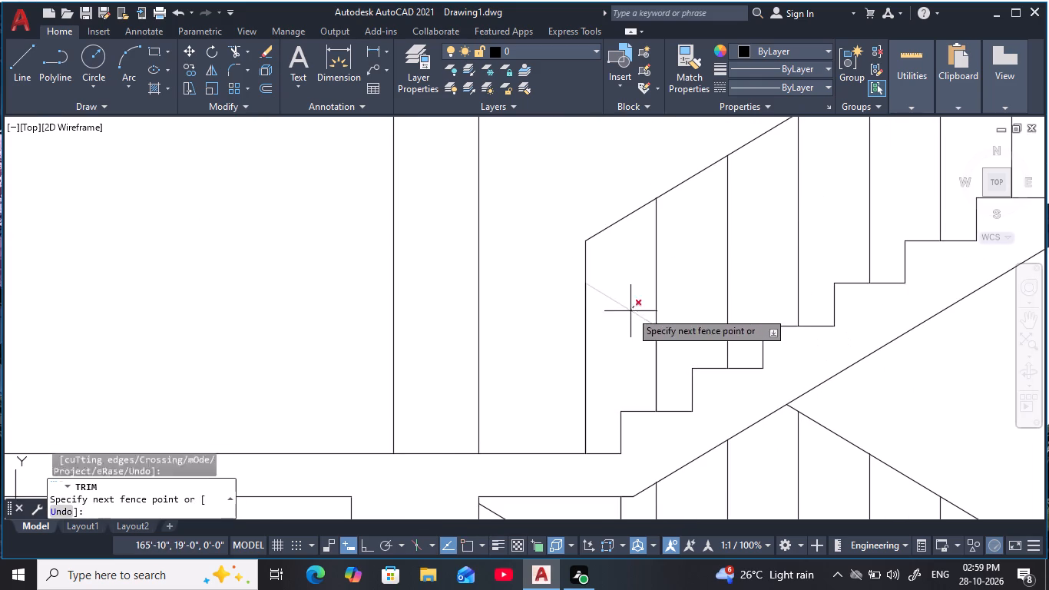
pyautogui.click(611, 331)
# Trim the last balusters below the diagonal rail at the landing end of the topmost flight.
pyautogui.scroll(-3, 642, 342)
pyautogui.moveTo(648, 360); pyautogui.dragTo(657, 510, button='middle')
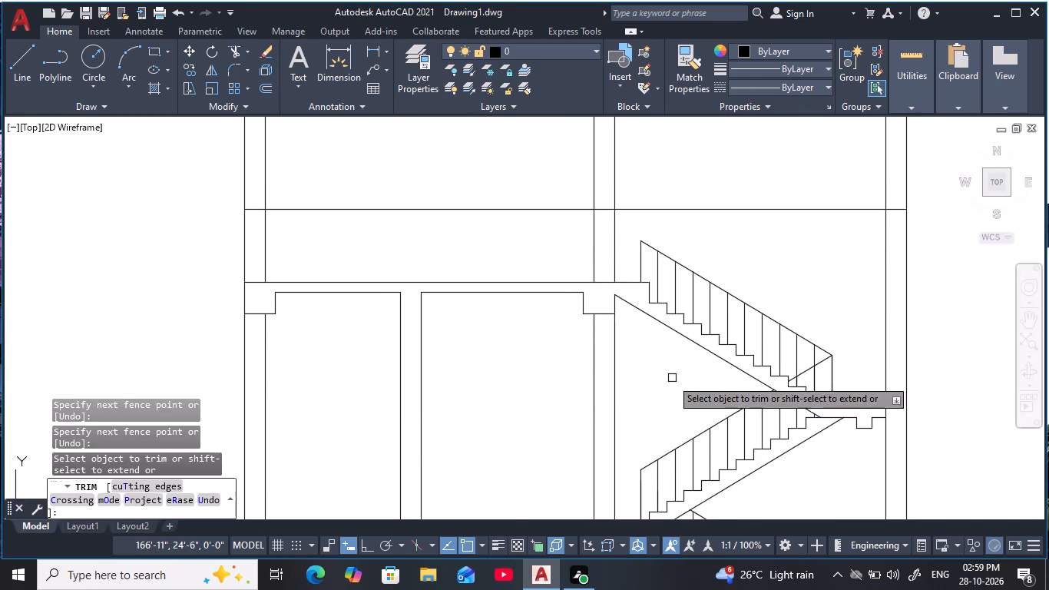
pyautogui.scroll(-1, 670, 410)
pyautogui.moveTo(670, 405); pyautogui.dragTo(601, 284, button='middle')
pyautogui.moveTo(656, 358); pyautogui.dragTo(647, 340, button='middle')
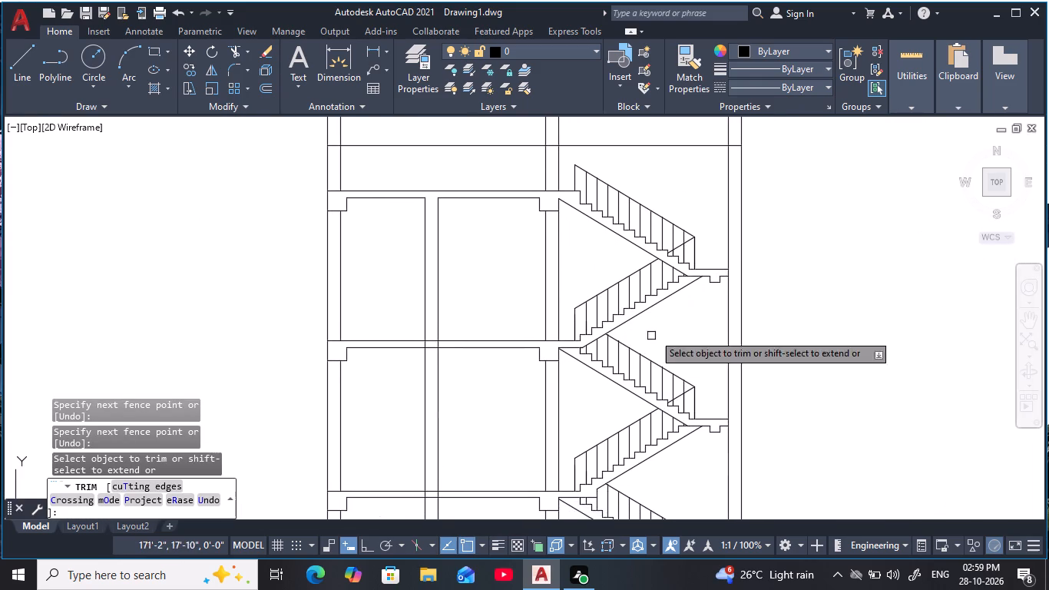
pyautogui.moveTo(668, 335); pyautogui.dragTo(671, 394, button='middle')
pyautogui.scroll(3, 693, 317)
pyautogui.moveTo(676, 324); pyautogui.dragTo(688, 353, button='middle')
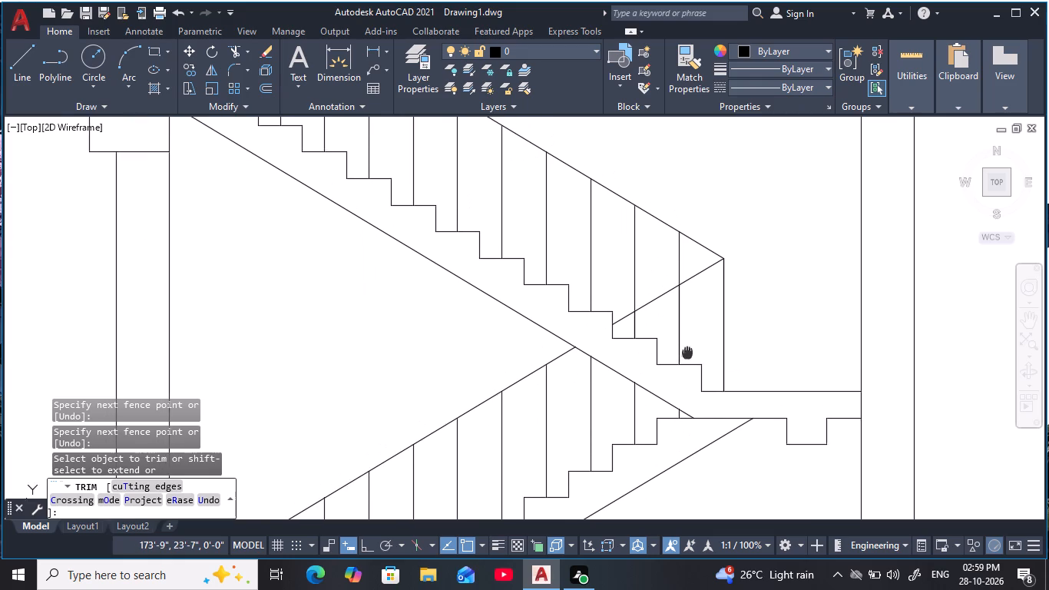
pyautogui.moveTo(688, 353); pyautogui.dragTo(688, 354, button='middle')
pyautogui.click(690, 330)
pyautogui.click(654, 321)
pyautogui.click(652, 320)
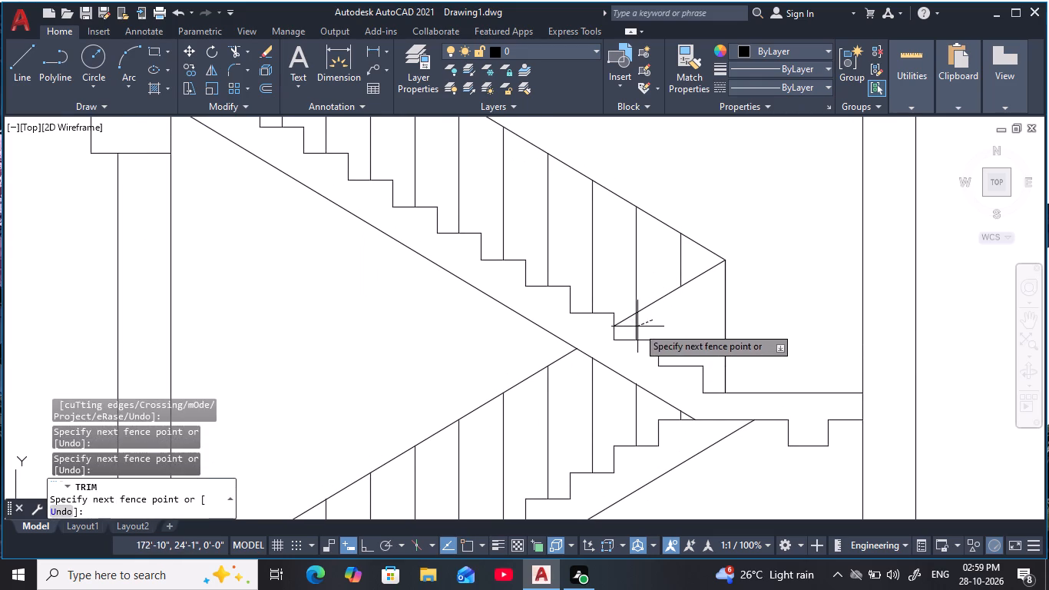
pyautogui.click(632, 329)
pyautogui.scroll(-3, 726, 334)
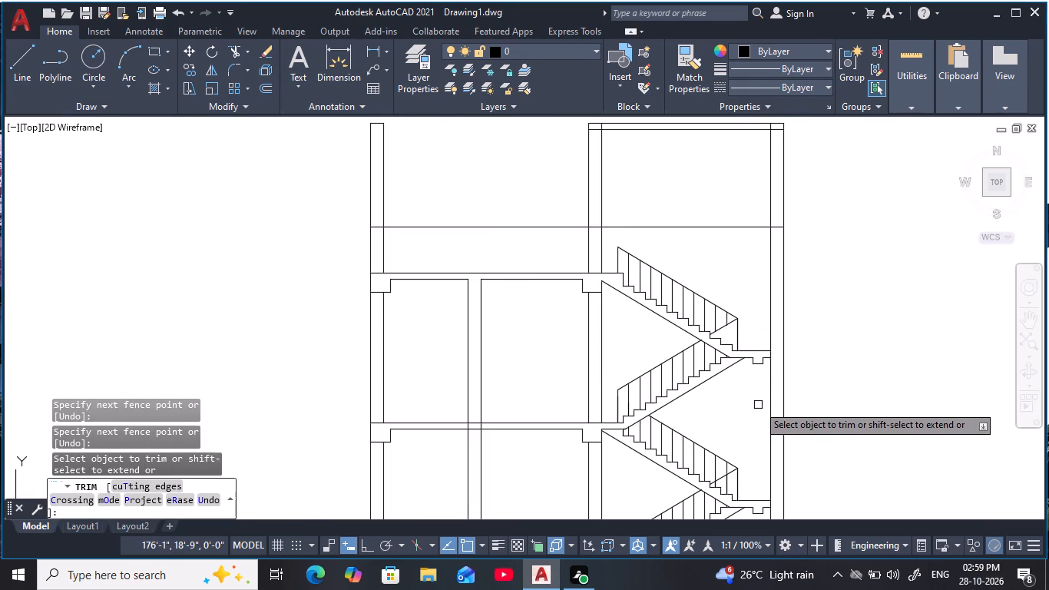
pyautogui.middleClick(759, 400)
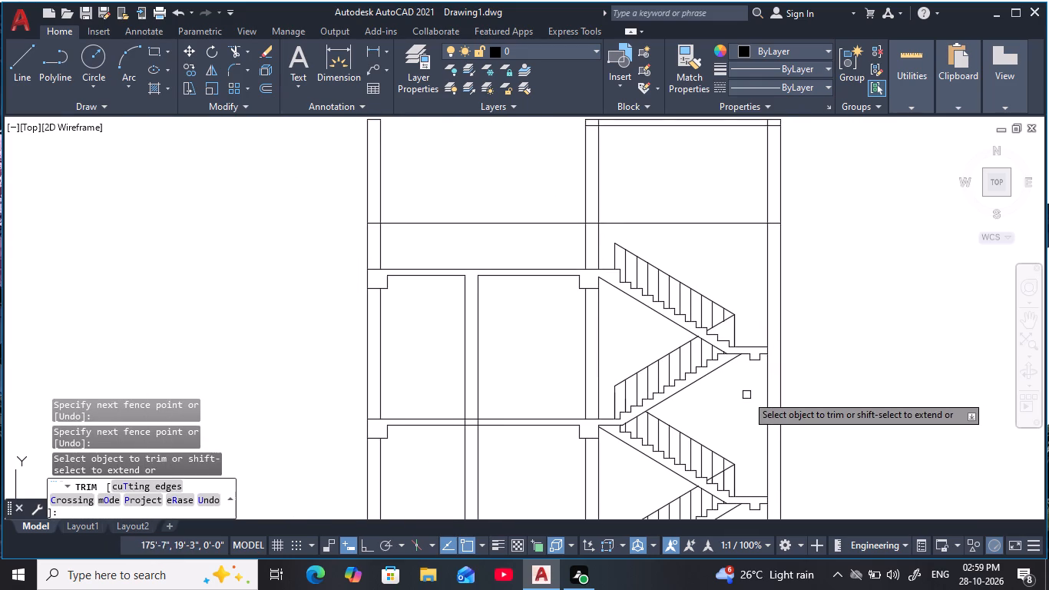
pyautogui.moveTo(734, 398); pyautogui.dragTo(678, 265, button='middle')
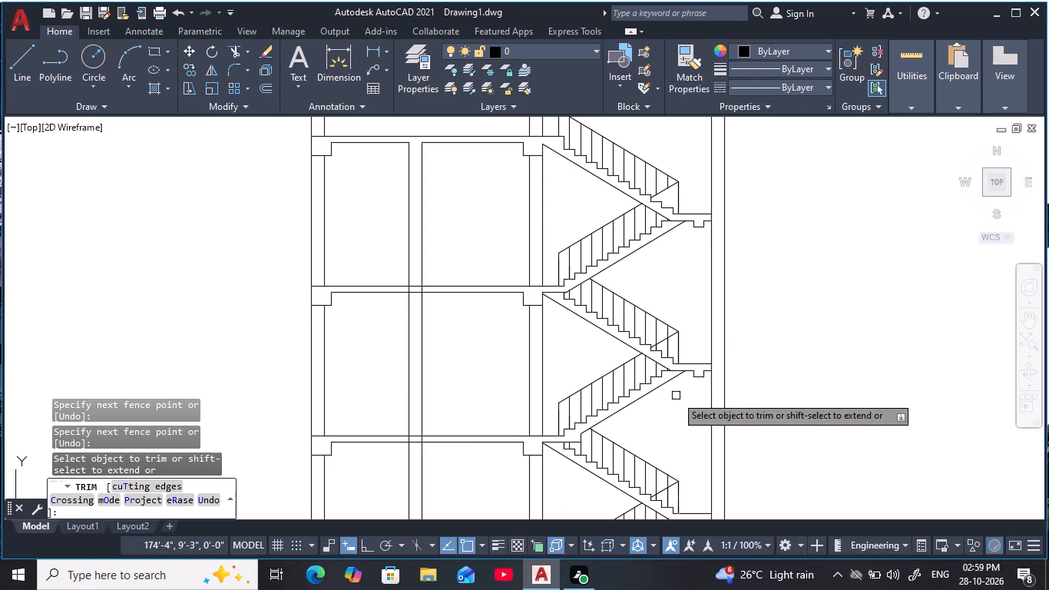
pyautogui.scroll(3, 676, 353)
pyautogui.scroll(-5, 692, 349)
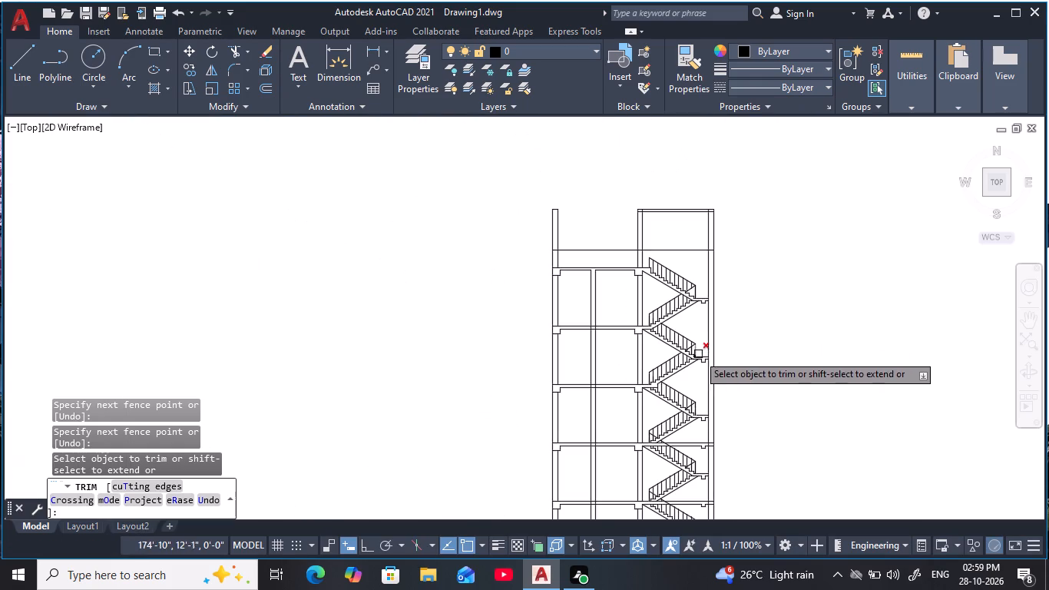
# Undo the last two railing trims at the landing end of the topmost flight.
pyautogui.moveTo(707, 304); pyautogui.dragTo(710, 341, button='middle')
pyautogui.scroll(4, 710, 341)
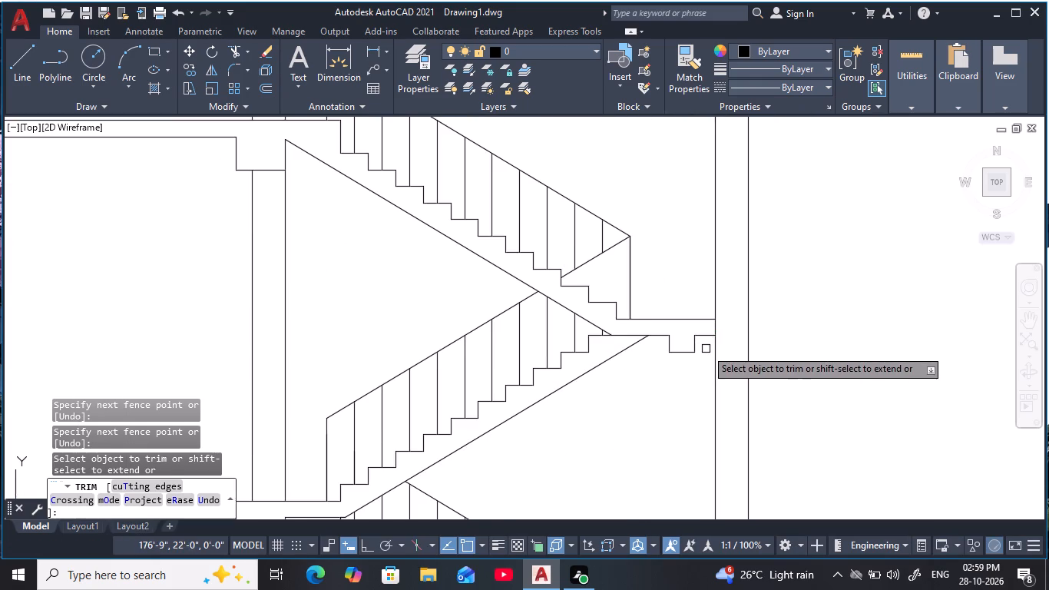
pyautogui.hotkey('ctrl', 'z')
pyautogui.hotkey('ctrl', 'z')
# Compare the slab, flight, landing and railing junctions from the upper storeys down to the lowest flight.
pyautogui.scroll(-5, 756, 379)
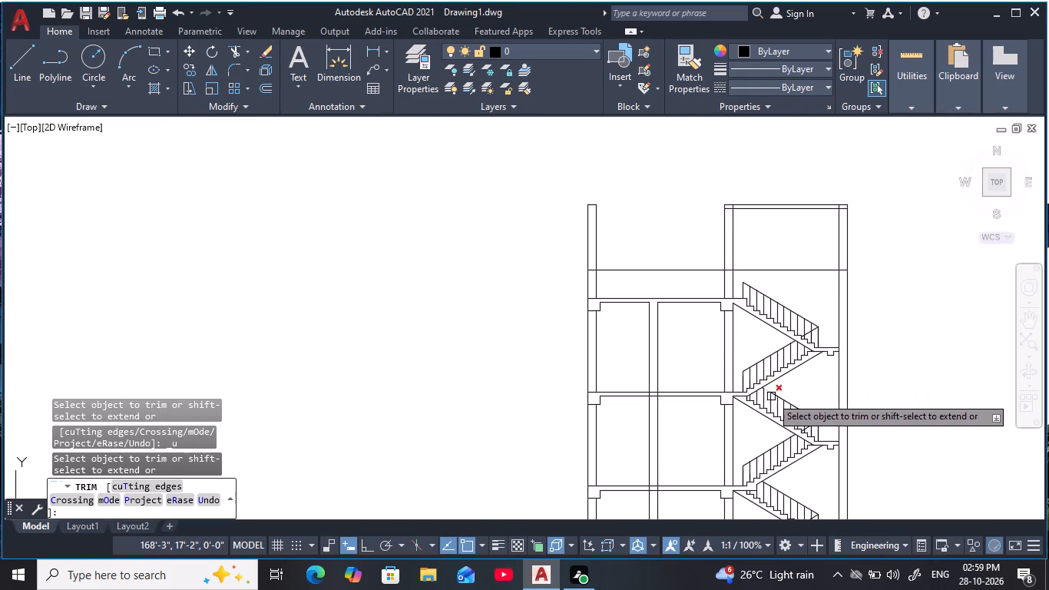
pyautogui.moveTo(789, 389); pyautogui.dragTo(710, 327, button='middle')
pyautogui.scroll(3, 693, 348)
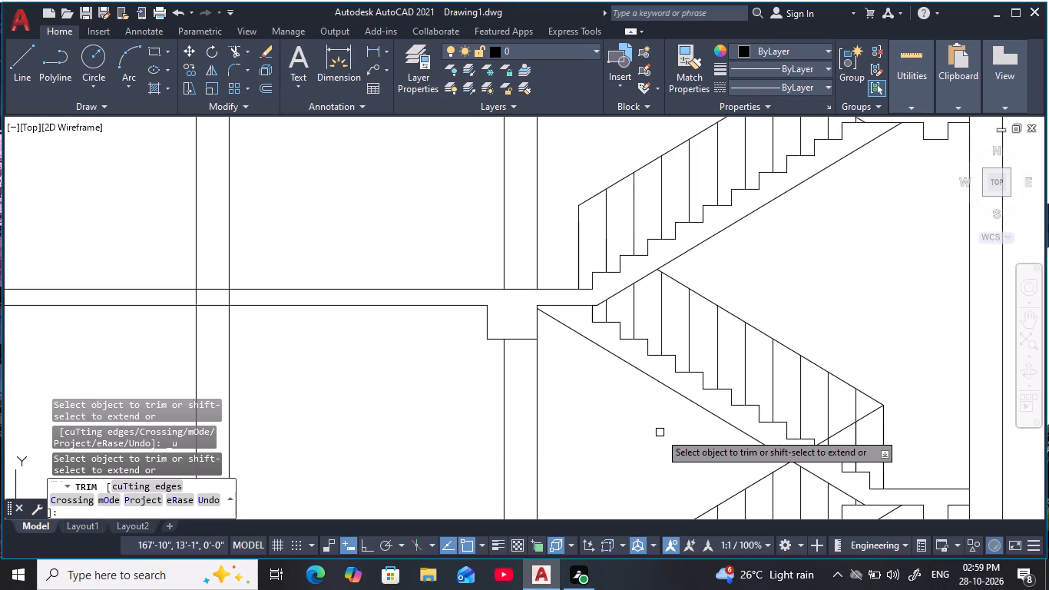
pyautogui.moveTo(660, 433); pyautogui.dragTo(663, 426, button='middle')
pyautogui.scroll(-1, 663, 426)
pyautogui.moveTo(663, 426); pyautogui.dragTo(689, 317, button='middle')
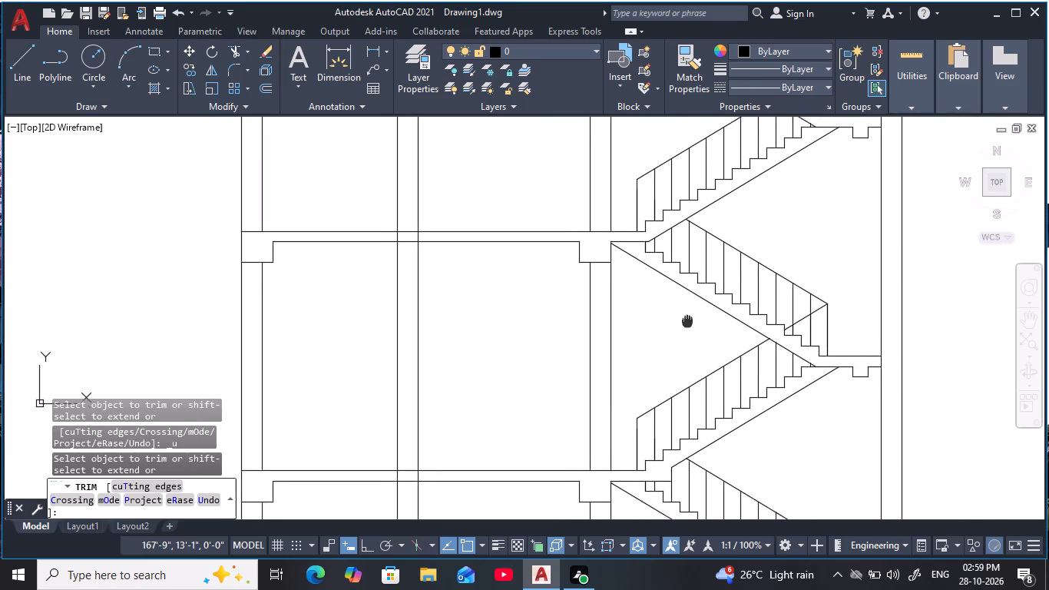
pyautogui.moveTo(689, 317); pyautogui.dragTo(691, 301, button='middle')
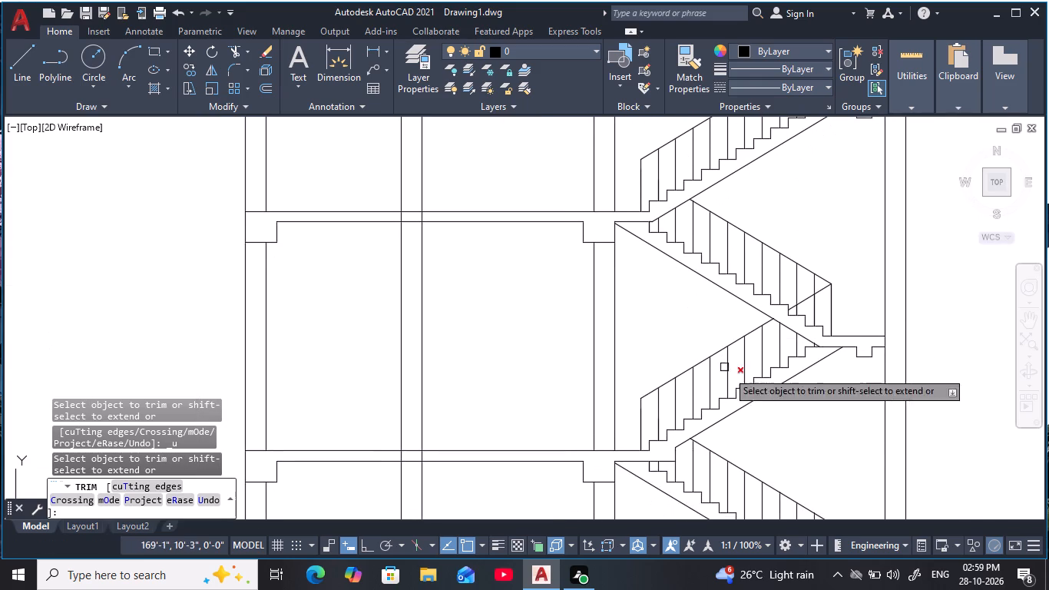
pyautogui.moveTo(781, 420); pyautogui.dragTo(768, 466, button='middle')
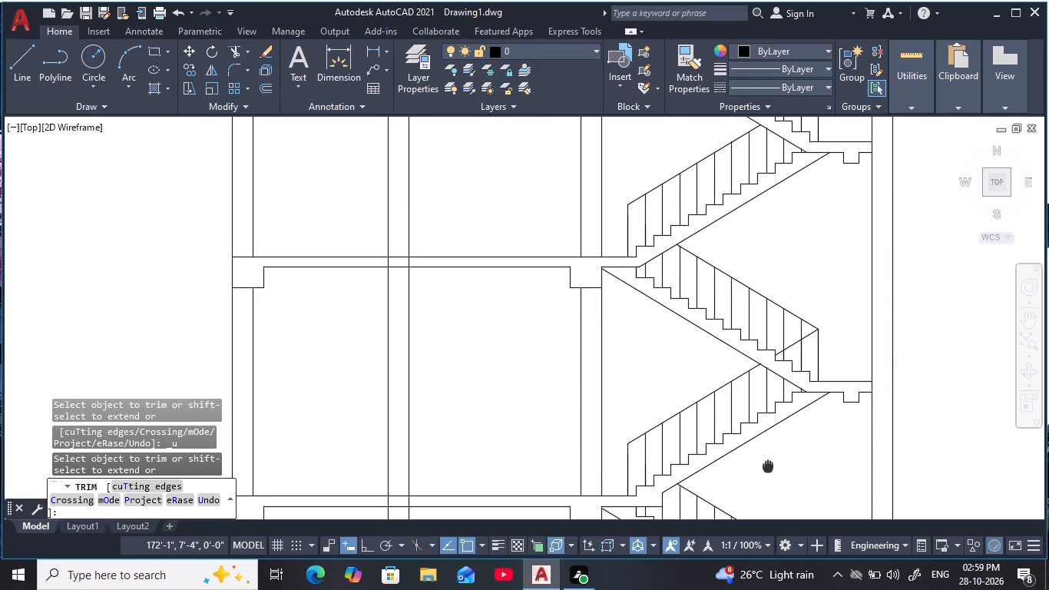
pyautogui.moveTo(768, 466); pyautogui.dragTo(766, 469, button='middle')
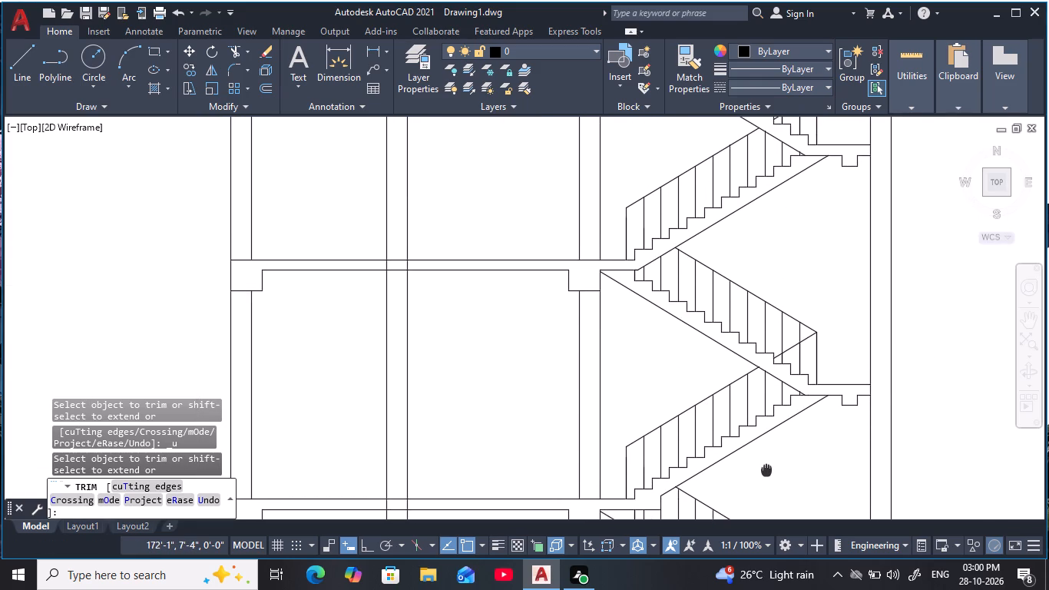
pyautogui.moveTo(766, 469); pyautogui.dragTo(767, 469, button='middle')
pyautogui.moveTo(819, 467); pyautogui.dragTo(817, 466, button='middle')
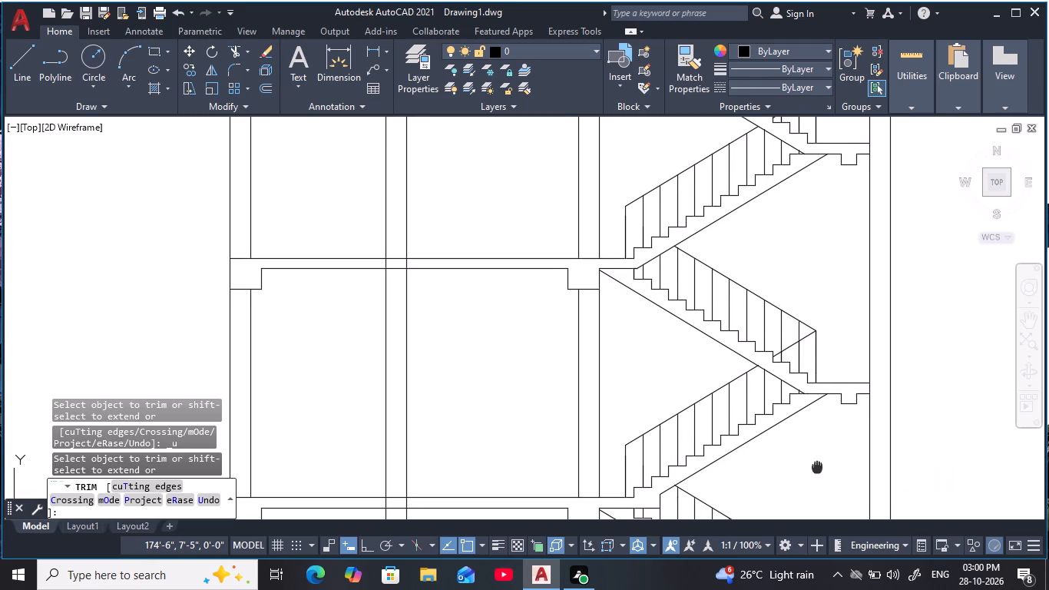
pyautogui.moveTo(817, 466); pyautogui.dragTo(809, 534, button='middle')
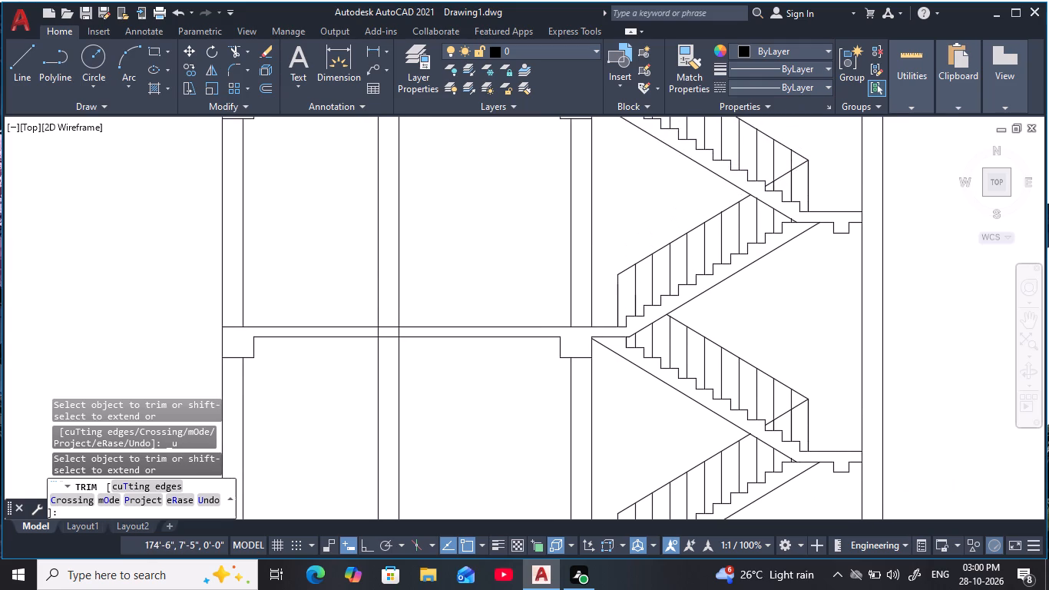
pyautogui.moveTo(809, 534); pyautogui.dragTo(766, 419, button='middle')
pyautogui.moveTo(758, 482); pyautogui.dragTo(744, 335, button='middle')
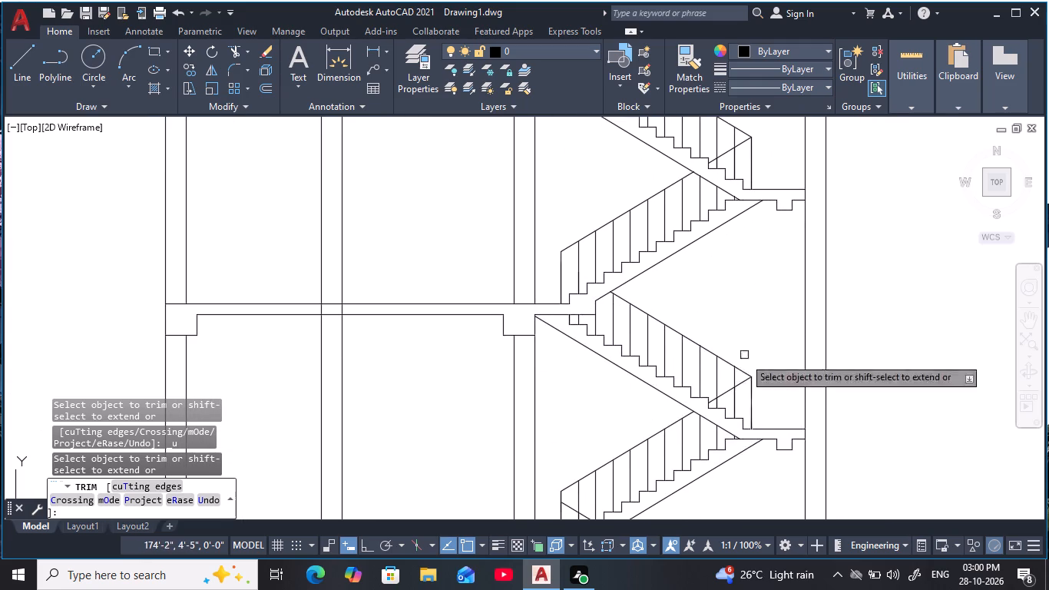
pyautogui.moveTo(704, 455); pyautogui.dragTo(750, 517, button='middle')
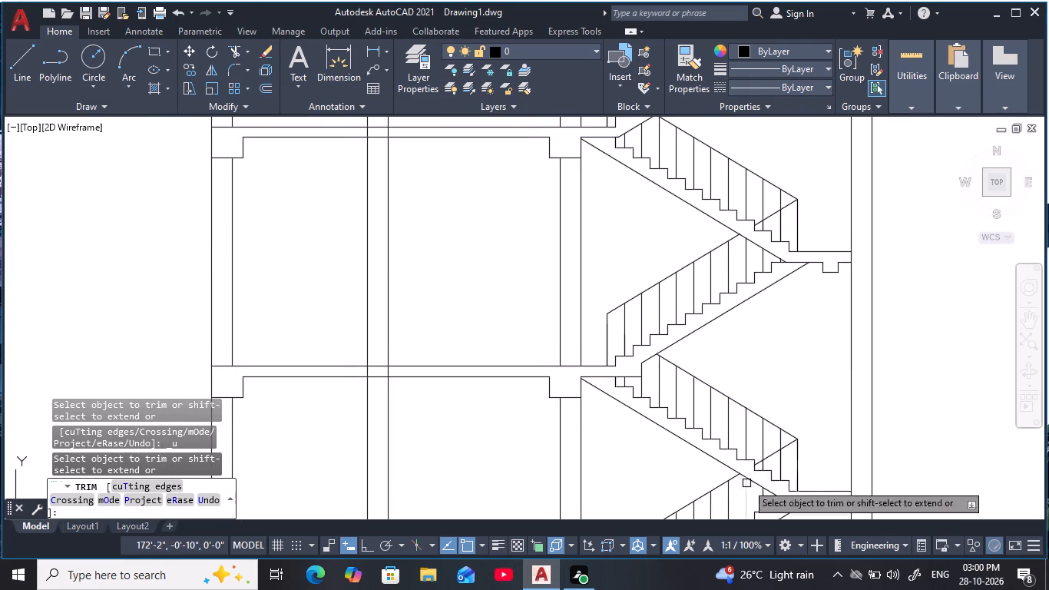
pyautogui.moveTo(588, 290); pyautogui.dragTo(614, 445, button='middle')
pyautogui.moveTo(644, 363); pyautogui.dragTo(583, 380, button='middle')
pyautogui.scroll(-3, 584, 380)
pyautogui.moveTo(581, 380); pyautogui.dragTo(575, 304, button='middle')
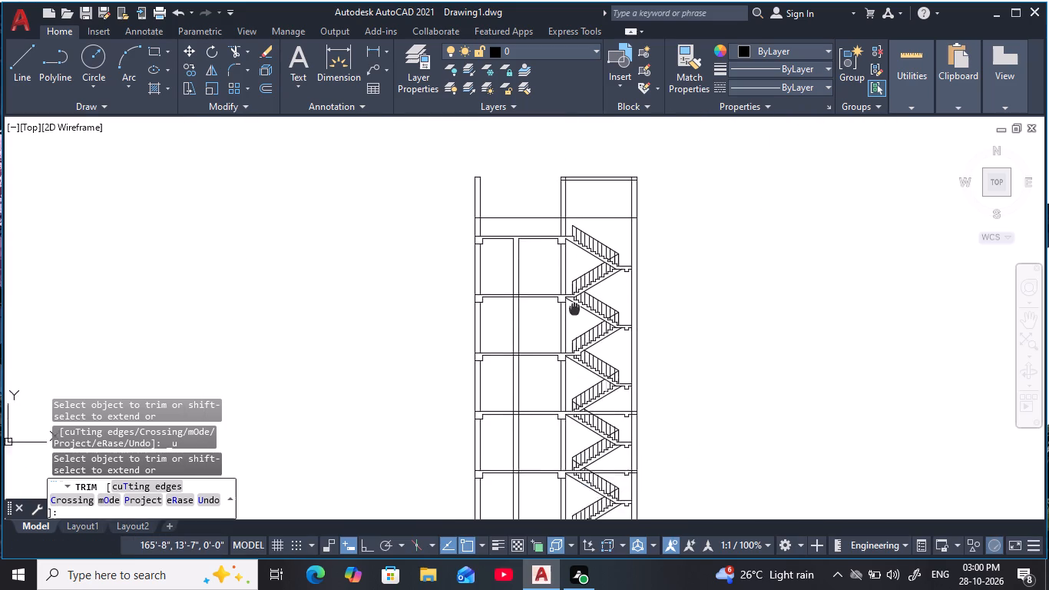
pyautogui.moveTo(575, 304); pyautogui.dragTo(577, 299, button='middle')
pyautogui.moveTo(606, 387); pyautogui.dragTo(640, 300, button='middle')
pyautogui.scroll(2, 647, 418)
pyautogui.moveTo(646, 418); pyautogui.dragTo(666, 393, button='middle')
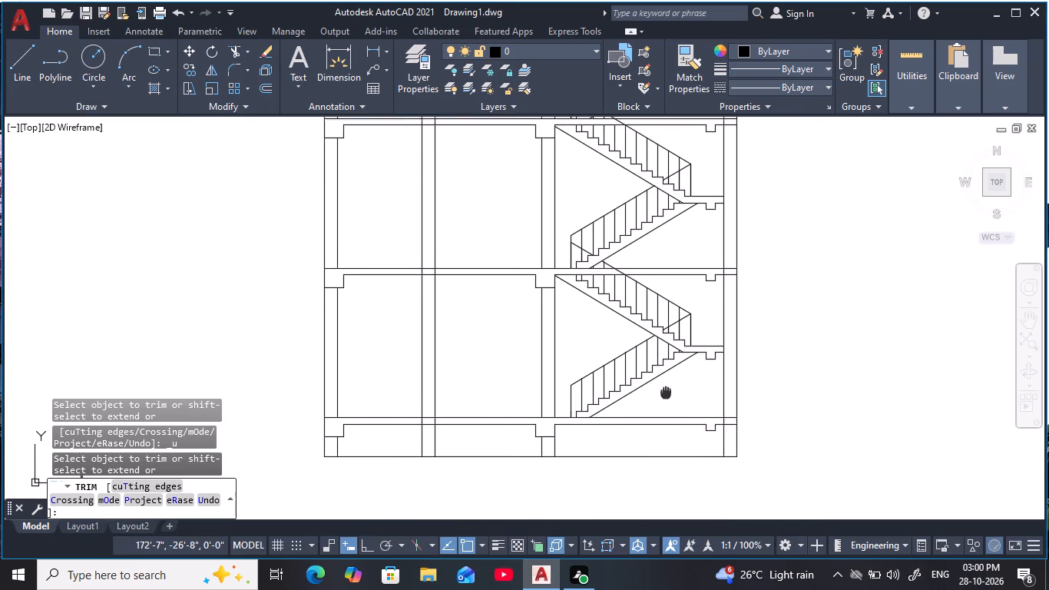
pyautogui.moveTo(666, 393); pyautogui.dragTo(667, 391, button='middle')
pyautogui.scroll(1, 641, 403)
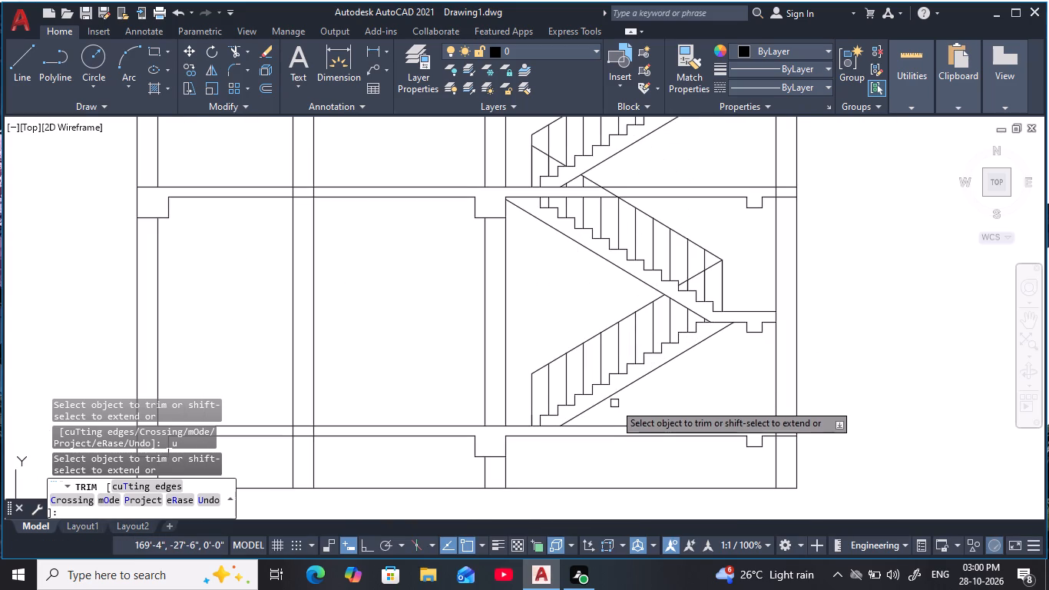
pyautogui.moveTo(697, 424); pyautogui.dragTo(692, 406, button='middle')
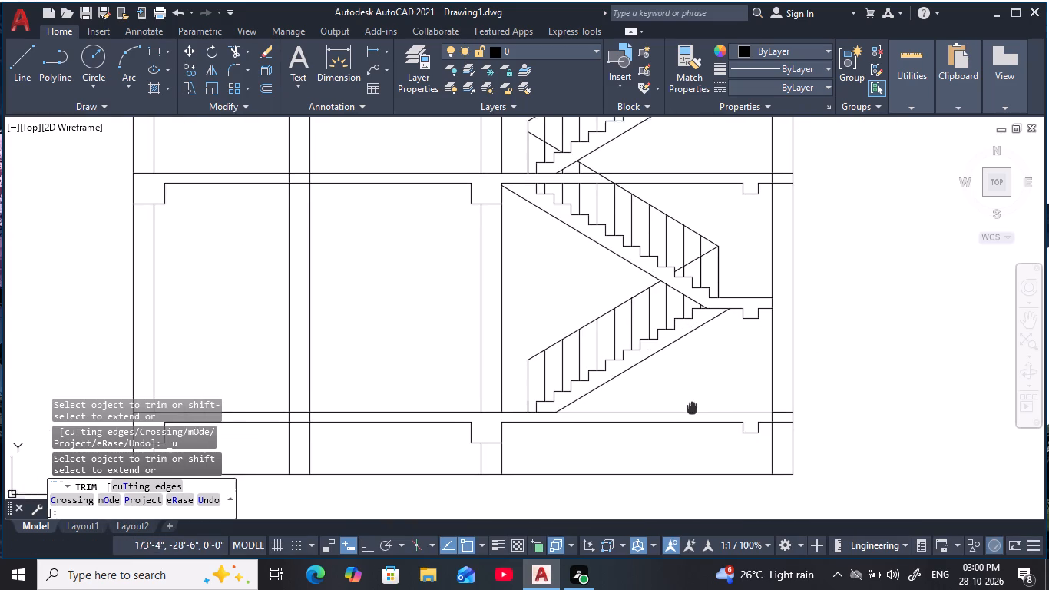
pyautogui.moveTo(692, 406); pyautogui.dragTo(690, 396, button='middle')
pyautogui.scroll(1, 657, 430)
pyautogui.moveTo(657, 430); pyautogui.dragTo(667, 456, button='middle')
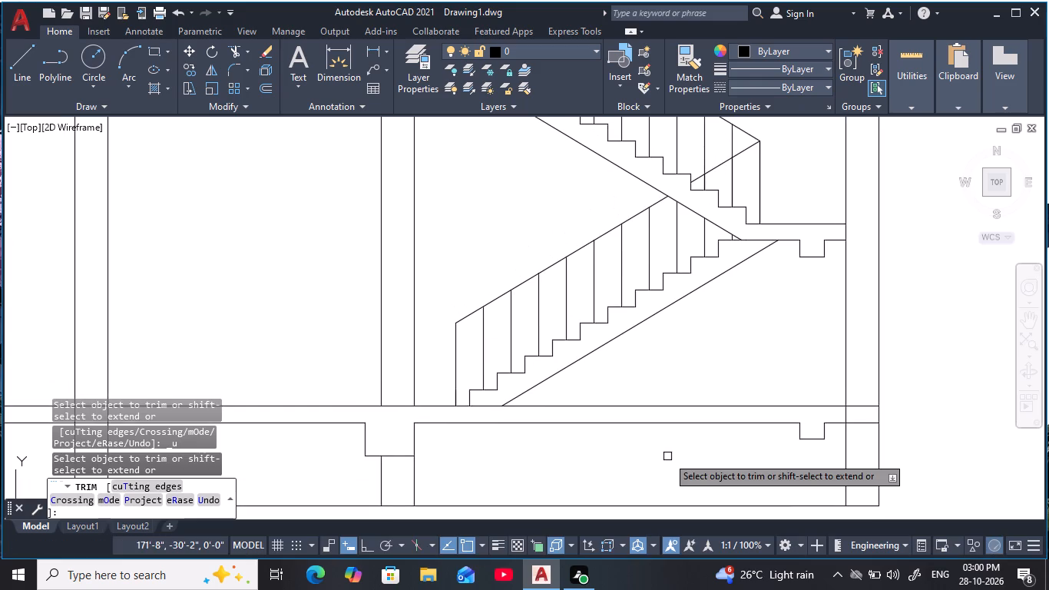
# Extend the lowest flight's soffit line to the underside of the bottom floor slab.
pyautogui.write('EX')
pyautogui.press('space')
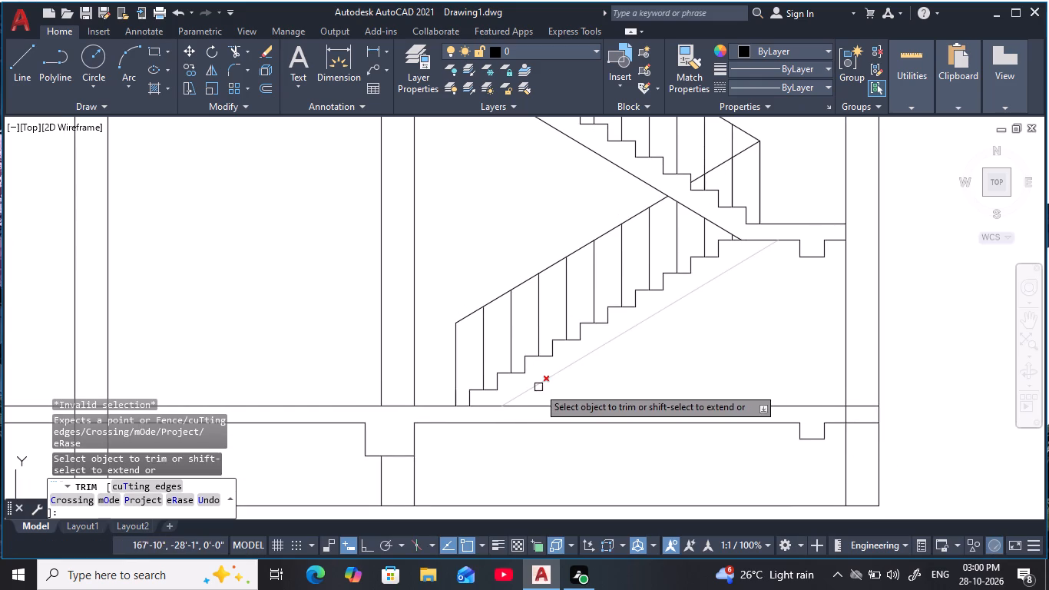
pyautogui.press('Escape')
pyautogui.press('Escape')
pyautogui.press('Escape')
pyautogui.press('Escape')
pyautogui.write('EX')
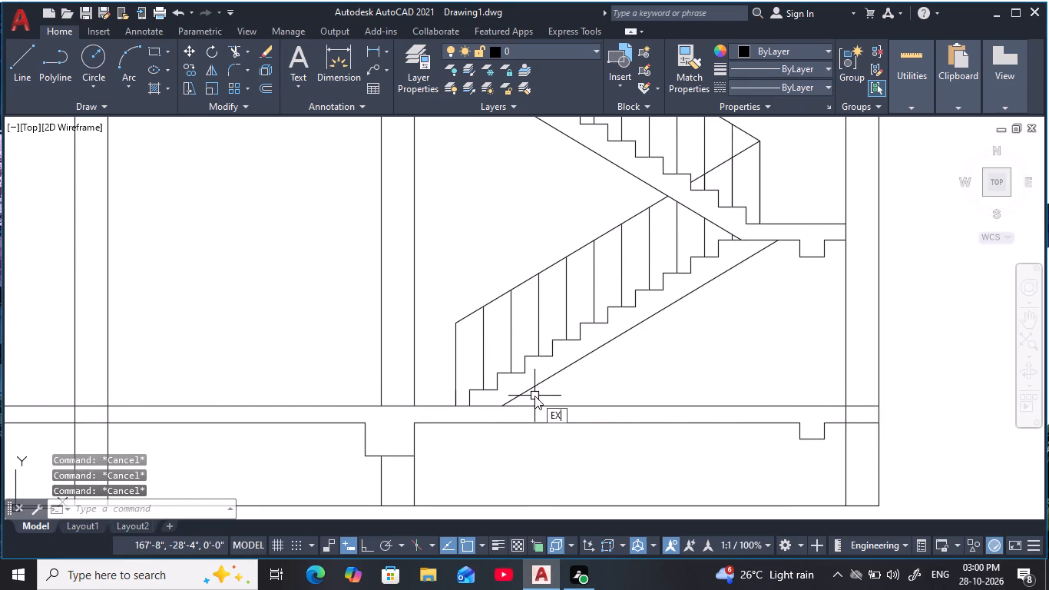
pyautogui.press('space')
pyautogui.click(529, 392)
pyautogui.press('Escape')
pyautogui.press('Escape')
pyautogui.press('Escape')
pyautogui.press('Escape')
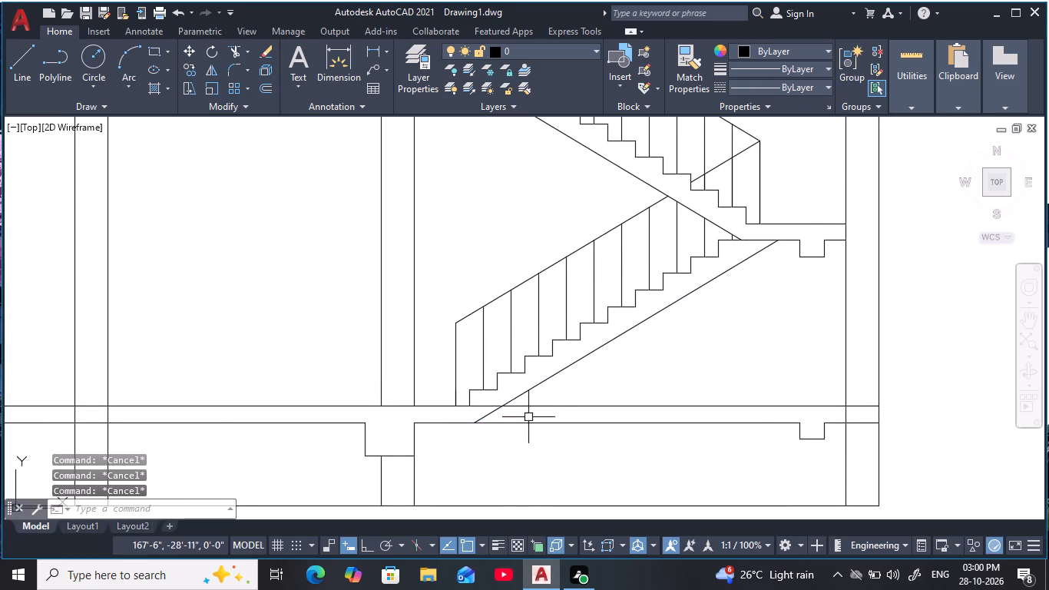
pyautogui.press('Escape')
# Trim the bottom slab's top line between the first riser and the soffit of the lowest flight.
pyautogui.write('TR')
pyautogui.press('space')
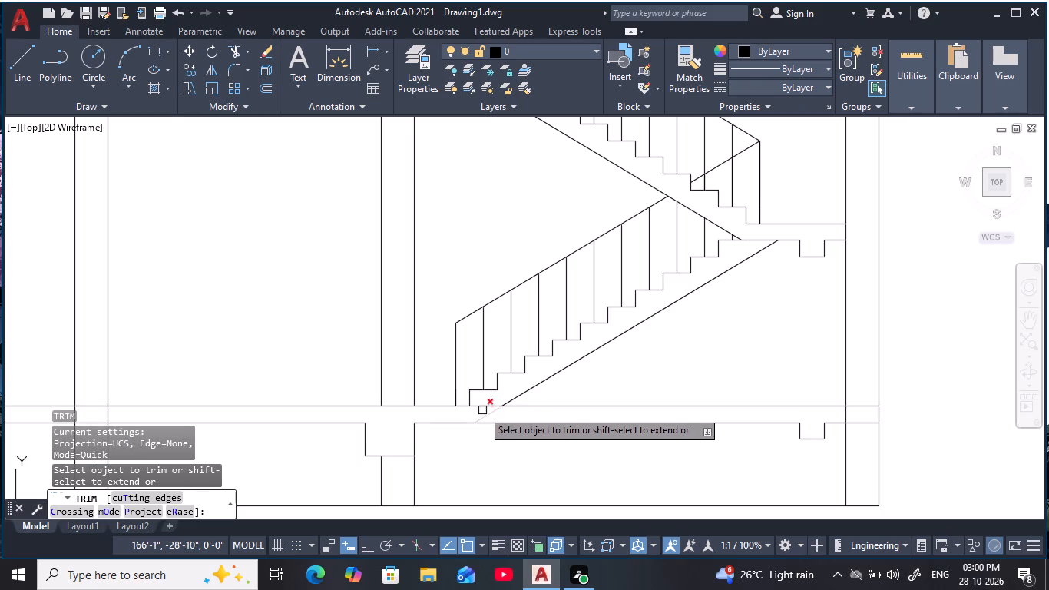
pyautogui.click(482, 410)
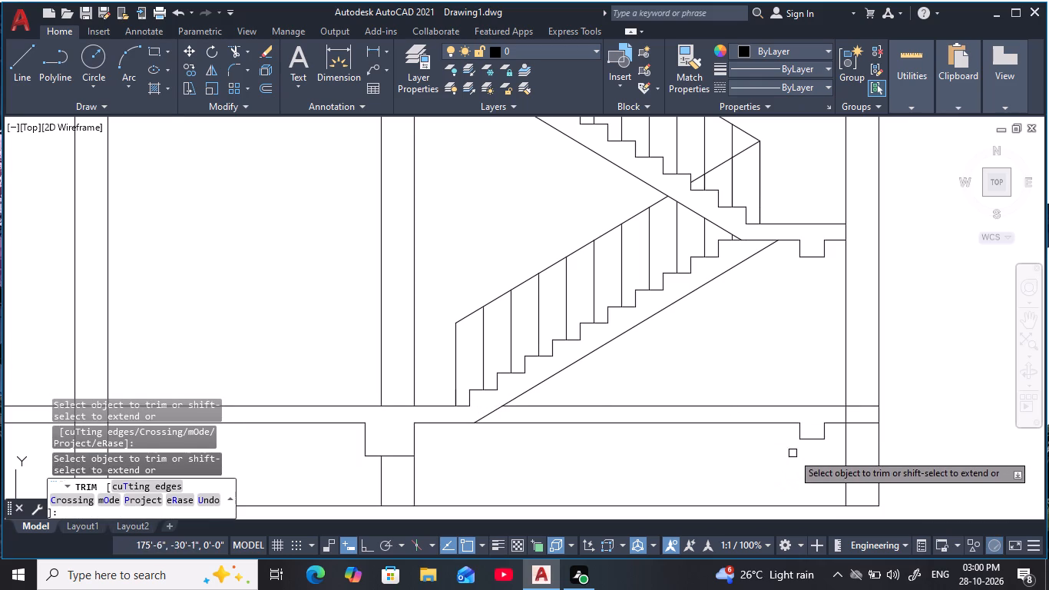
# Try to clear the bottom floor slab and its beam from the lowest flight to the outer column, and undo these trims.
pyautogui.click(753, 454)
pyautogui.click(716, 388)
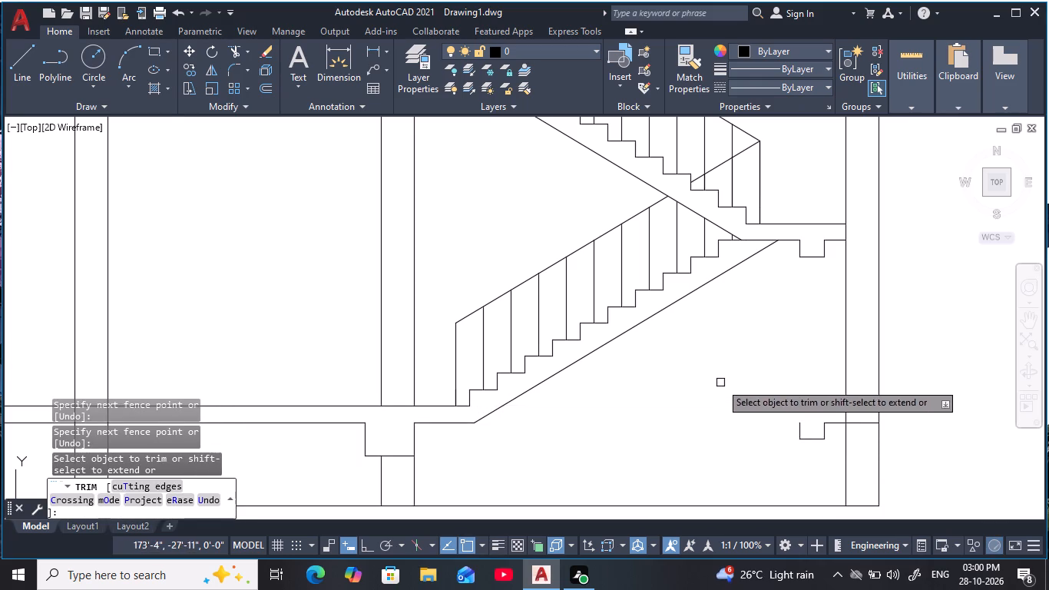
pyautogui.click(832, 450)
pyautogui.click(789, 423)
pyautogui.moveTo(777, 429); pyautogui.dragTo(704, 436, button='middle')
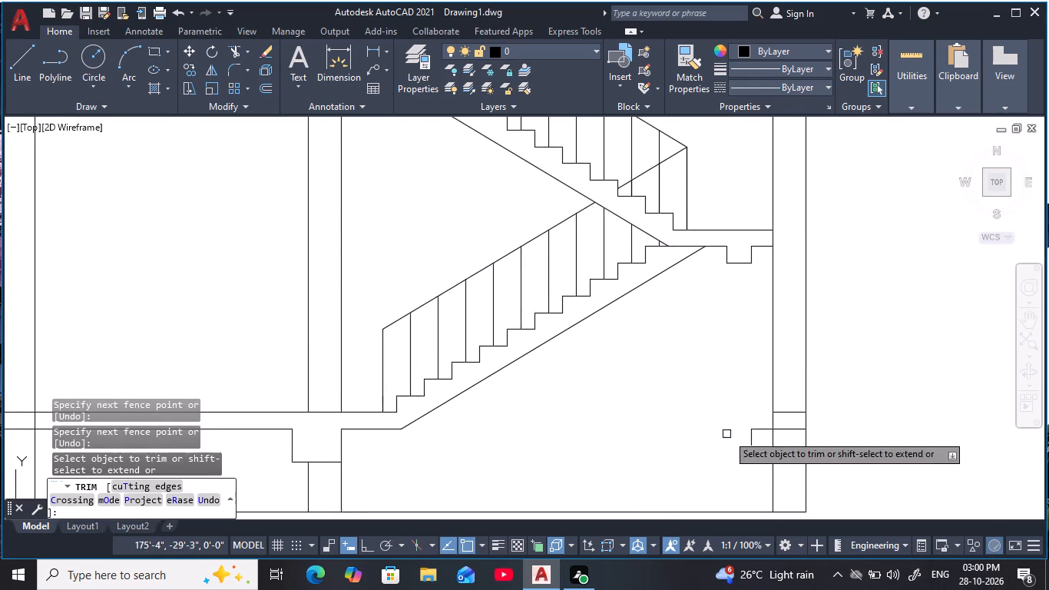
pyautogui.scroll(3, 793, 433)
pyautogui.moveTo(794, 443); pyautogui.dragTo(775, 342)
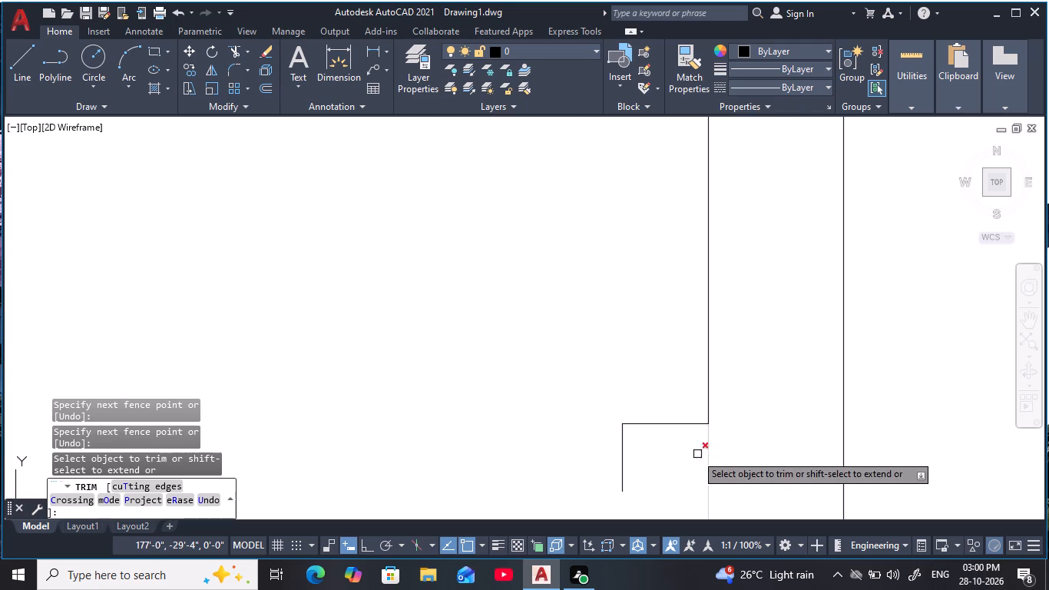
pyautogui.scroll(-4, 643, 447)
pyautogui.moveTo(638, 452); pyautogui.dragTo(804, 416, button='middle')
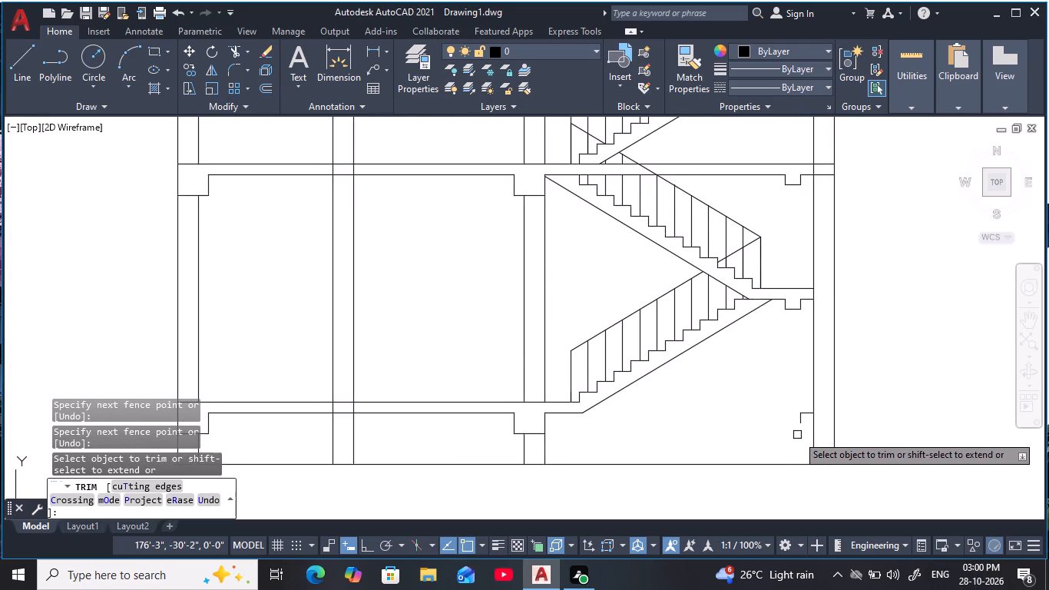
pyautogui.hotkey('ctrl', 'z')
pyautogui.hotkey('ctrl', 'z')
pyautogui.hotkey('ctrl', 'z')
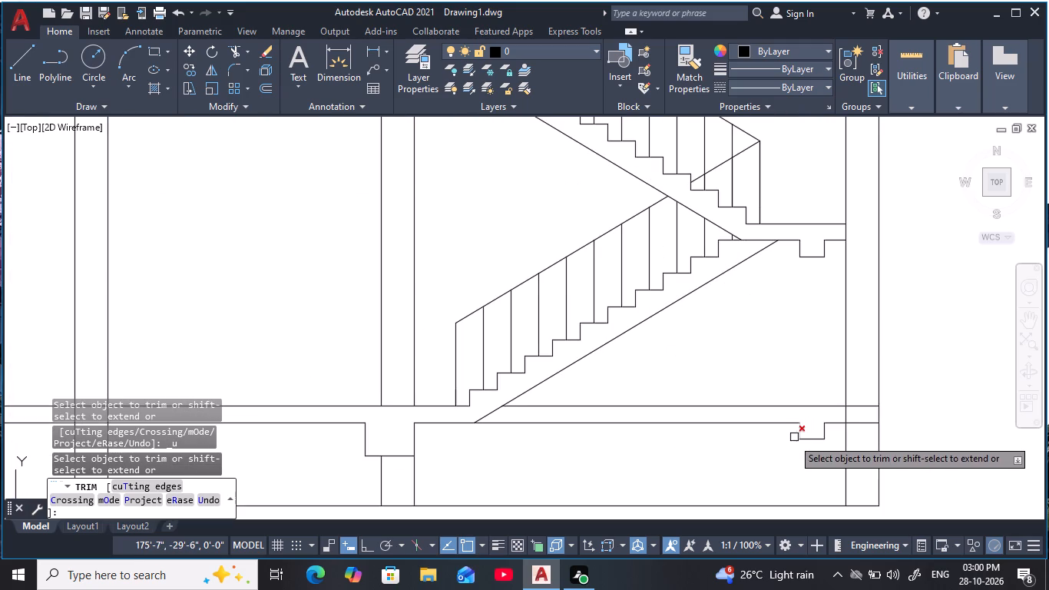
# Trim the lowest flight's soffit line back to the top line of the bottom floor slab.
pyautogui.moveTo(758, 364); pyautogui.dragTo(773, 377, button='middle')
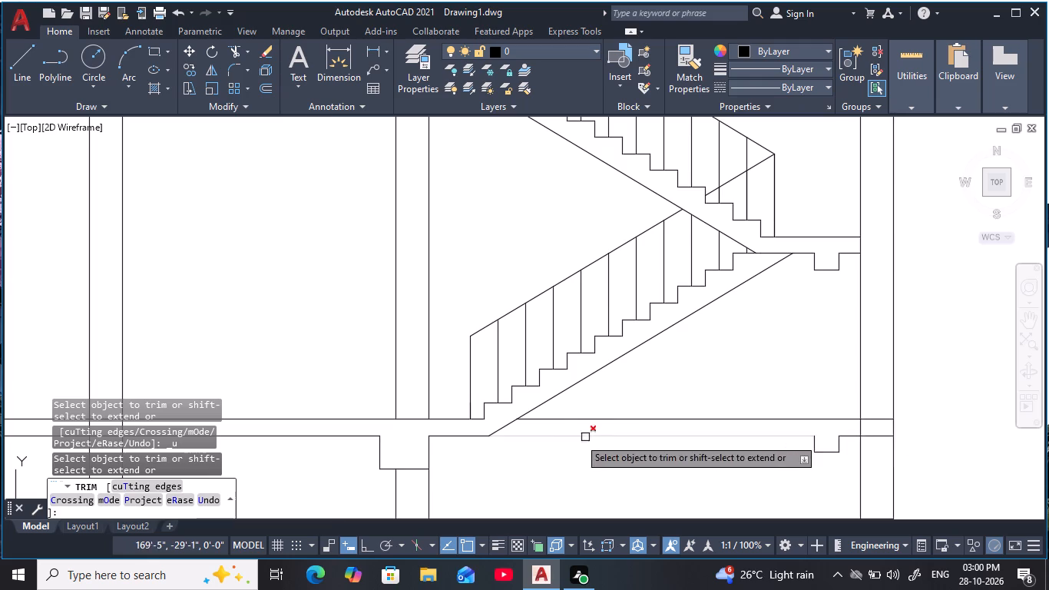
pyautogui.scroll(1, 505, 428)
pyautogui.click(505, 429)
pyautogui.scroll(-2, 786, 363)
# Trim the top line of the second floor slab from the bottom between the ascending flight's first riser and its soffit.
pyautogui.moveTo(786, 364); pyautogui.dragTo(598, 446, button='middle')
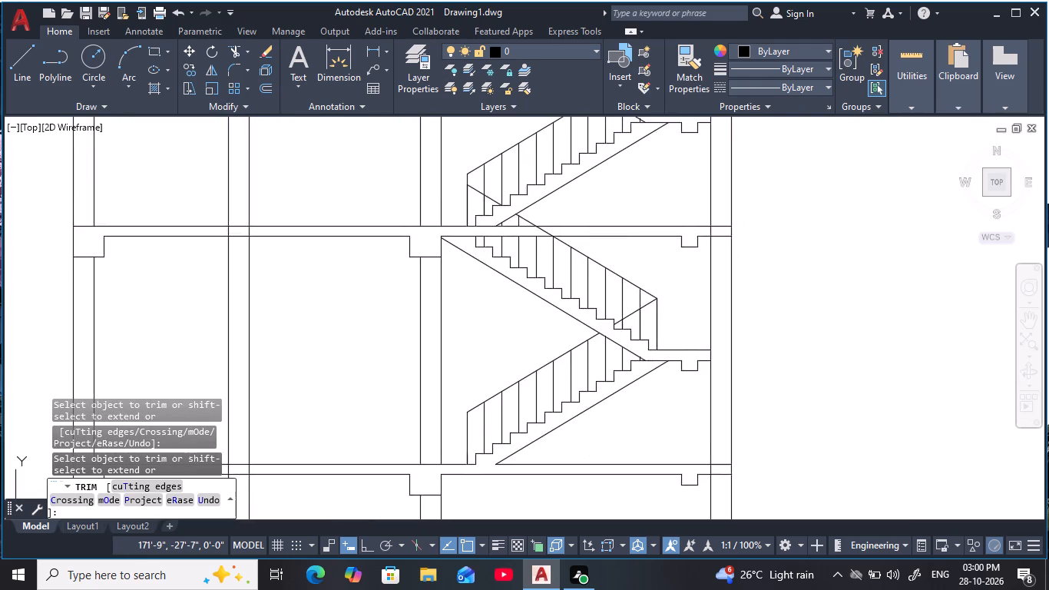
pyautogui.scroll(-1, 611, 424)
pyautogui.moveTo(611, 424); pyautogui.dragTo(627, 464, button='middle')
pyautogui.scroll(3, 563, 350)
pyautogui.moveTo(563, 350); pyautogui.dragTo(572, 392, button='middle')
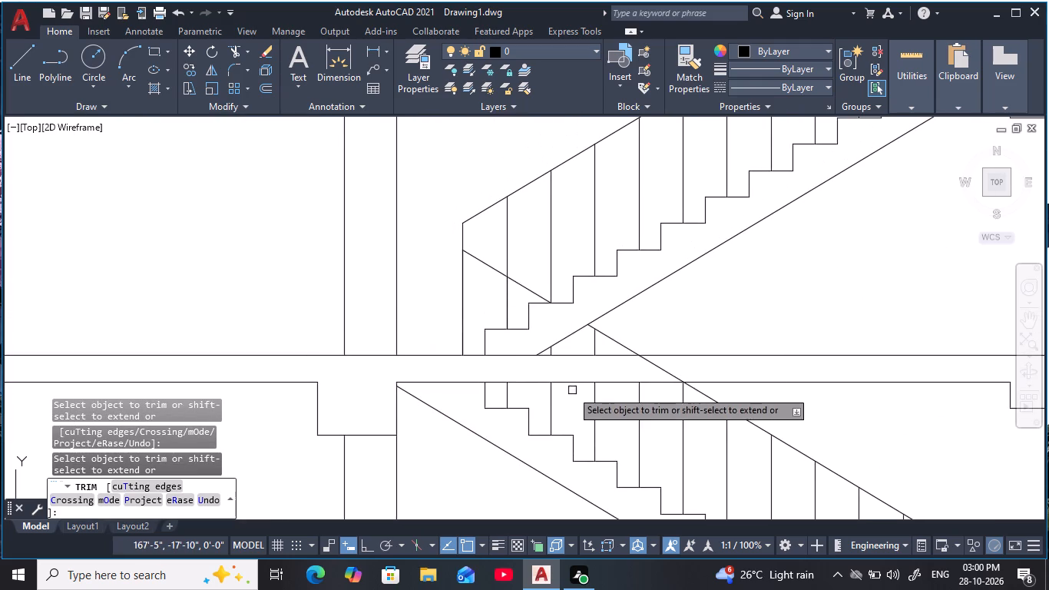
pyautogui.click(505, 355)
# Trim the top line of the third floor slab from the bottom between the ascending flight's first riser and its soffit.
pyautogui.scroll(-1, 768, 333)
pyautogui.moveTo(776, 323); pyautogui.dragTo(760, 384, button='middle')
pyautogui.moveTo(768, 363); pyautogui.dragTo(766, 369, button='middle')
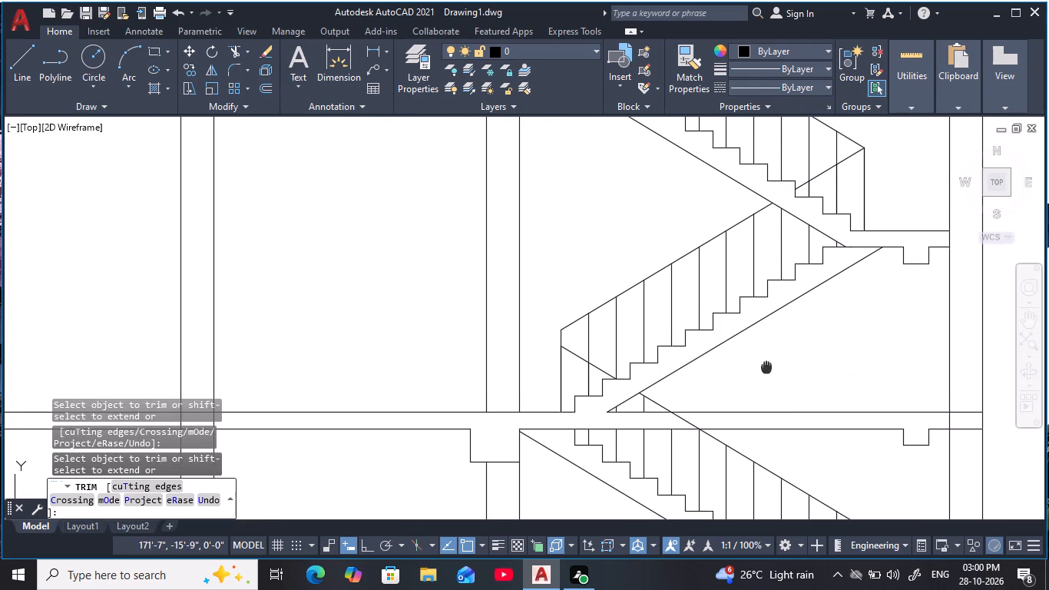
pyautogui.moveTo(766, 369); pyautogui.dragTo(724, 430, button='middle')
pyautogui.moveTo(584, 256); pyautogui.dragTo(627, 436, button='middle')
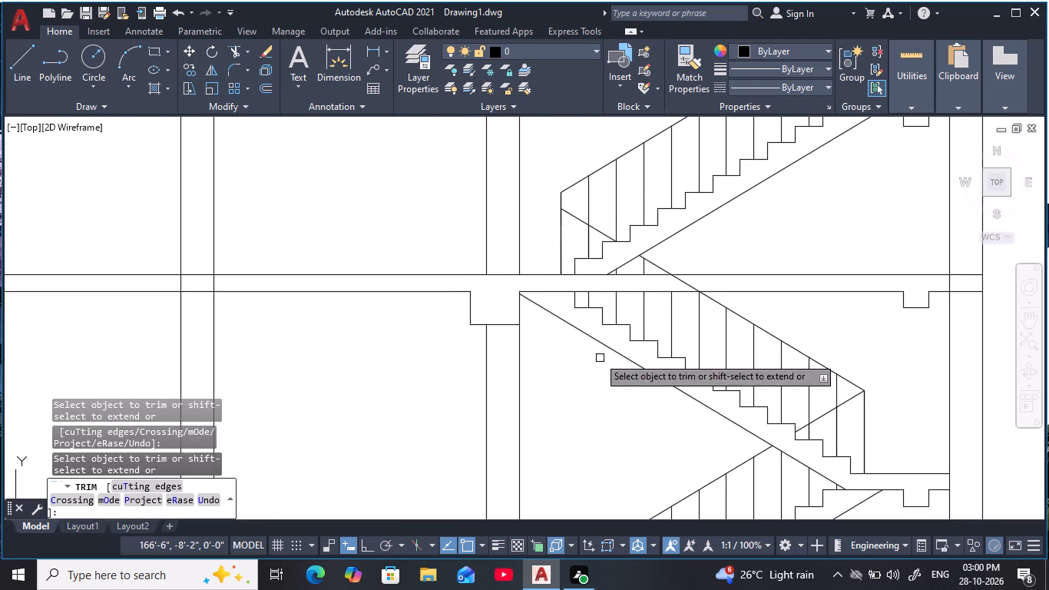
pyautogui.moveTo(594, 351); pyautogui.dragTo(602, 404, button='middle')
pyautogui.click(597, 330)
# Examine the junctions of slab, flight soffit and railing on the third and second floor slabs from the top.
pyautogui.moveTo(670, 306); pyautogui.dragTo(637, 538, button='middle')
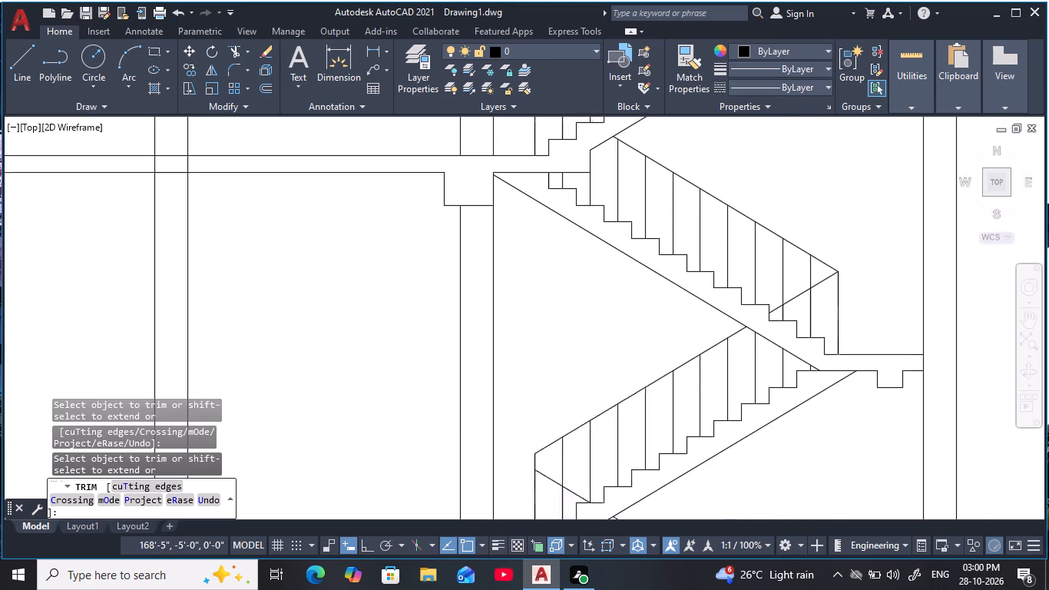
pyautogui.moveTo(637, 538); pyautogui.dragTo(637, 547, button='middle')
pyautogui.moveTo(574, 344); pyautogui.dragTo(650, 512, button='middle')
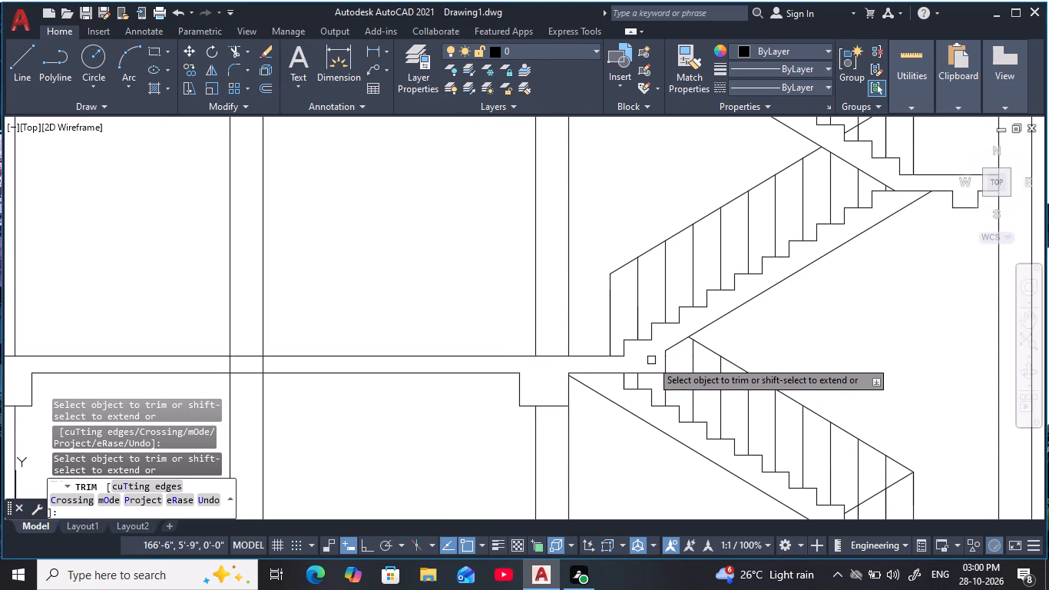
pyautogui.scroll(-1, 651, 363)
pyautogui.moveTo(654, 361); pyautogui.dragTo(653, 335, button='middle')
pyautogui.scroll(1, 653, 334)
pyautogui.moveTo(654, 349); pyautogui.dragTo(694, 506, button='middle')
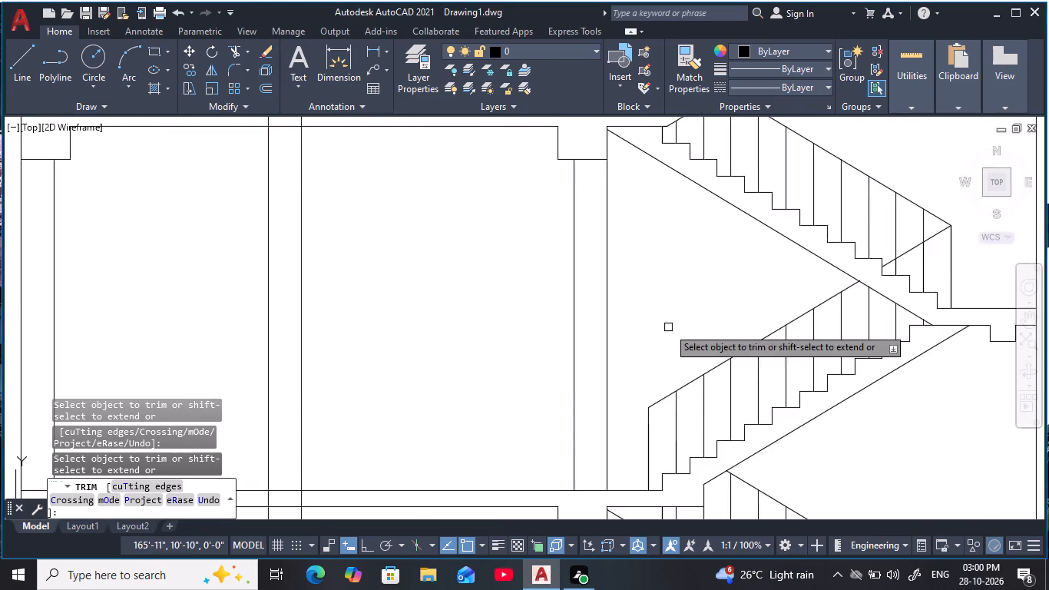
pyautogui.moveTo(668, 329); pyautogui.dragTo(700, 551, button='middle')
pyautogui.moveTo(693, 462); pyautogui.dragTo(688, 501, button='middle')
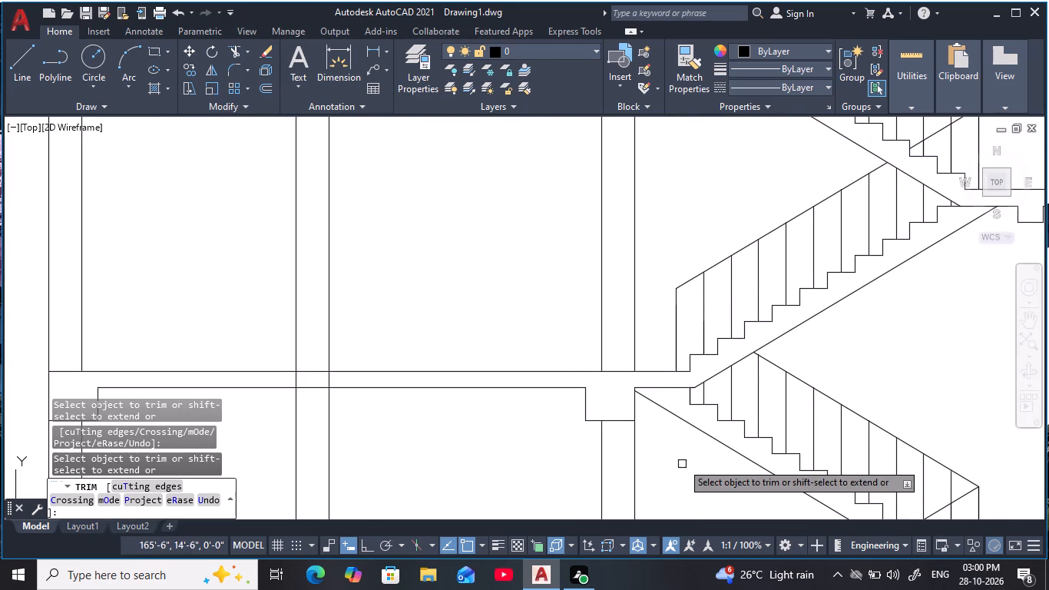
# Trim both lines of the third floor slab from the bottom across the stairwell, beyond the descending flight's handrail.
pyautogui.scroll(-1, 674, 468)
pyautogui.moveTo(674, 469); pyautogui.dragTo(644, 403, button='middle')
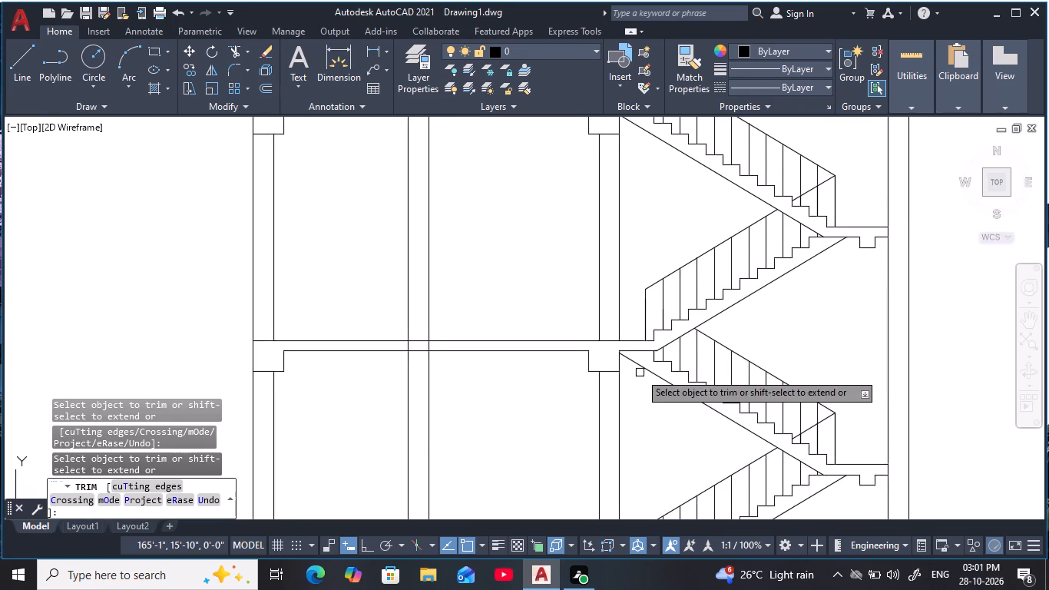
pyautogui.moveTo(640, 376); pyautogui.dragTo(649, 448, button='middle')
pyautogui.press('Escape')
pyautogui.scroll(-2, 654, 453)
pyautogui.press('Escape')
pyautogui.moveTo(716, 428); pyautogui.dragTo(708, 373, button='middle')
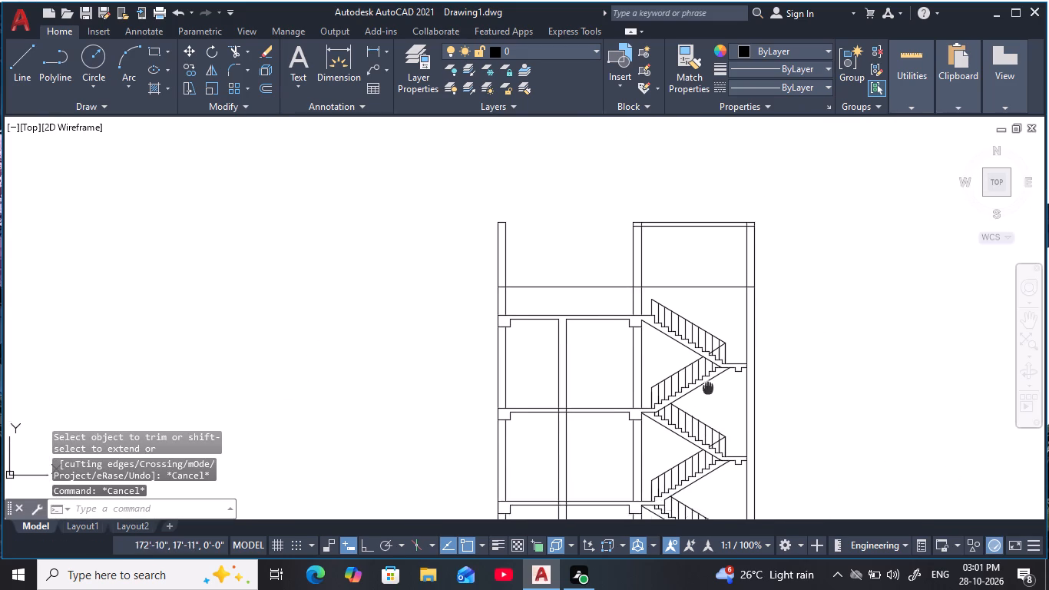
pyautogui.moveTo(708, 373); pyautogui.dragTo(716, 285, button='middle')
pyautogui.moveTo(748, 419); pyautogui.dragTo(696, 323, button='middle')
pyautogui.press('Escape')
pyautogui.scroll(2, 670, 430)
pyautogui.moveTo(666, 423); pyautogui.dragTo(673, 450, button='middle')
pyautogui.scroll(1, 673, 450)
pyautogui.press('Escape')
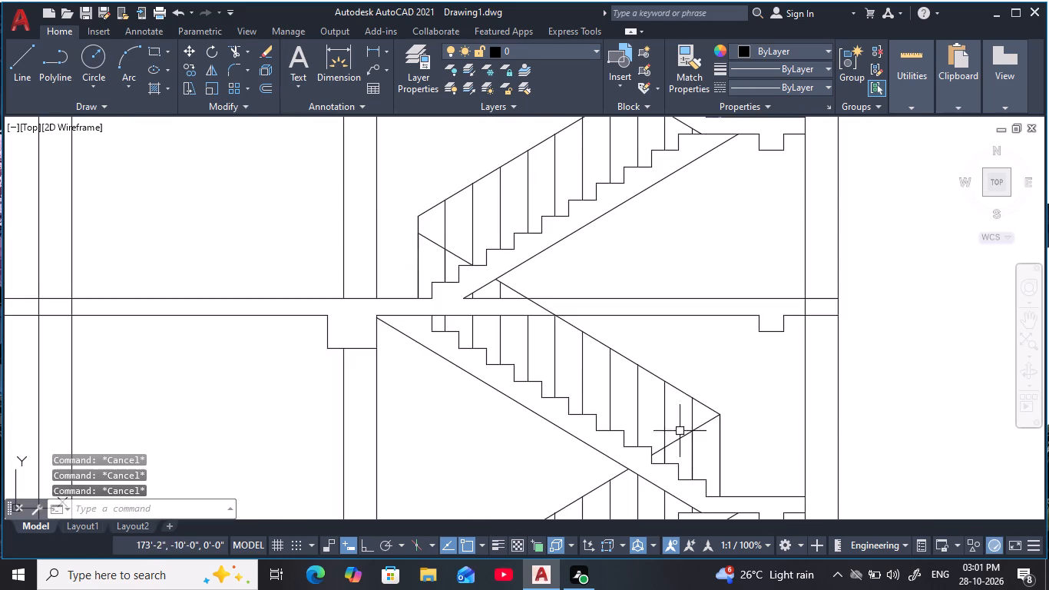
pyautogui.press('Escape')
pyautogui.press('Escape')
pyautogui.moveTo(673, 370); pyautogui.dragTo(687, 396, button='middle')
pyautogui.press('Escape')
pyautogui.press('Escape')
pyautogui.write('TR')
pyautogui.press('space')
pyautogui.press('space')
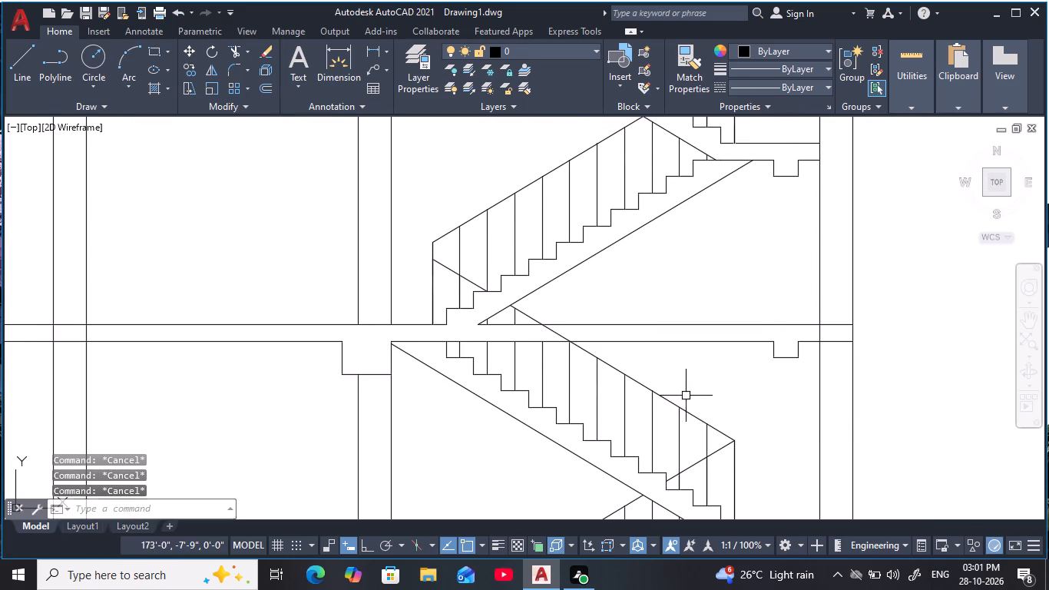
pyautogui.moveTo(720, 367); pyautogui.dragTo(695, 297)
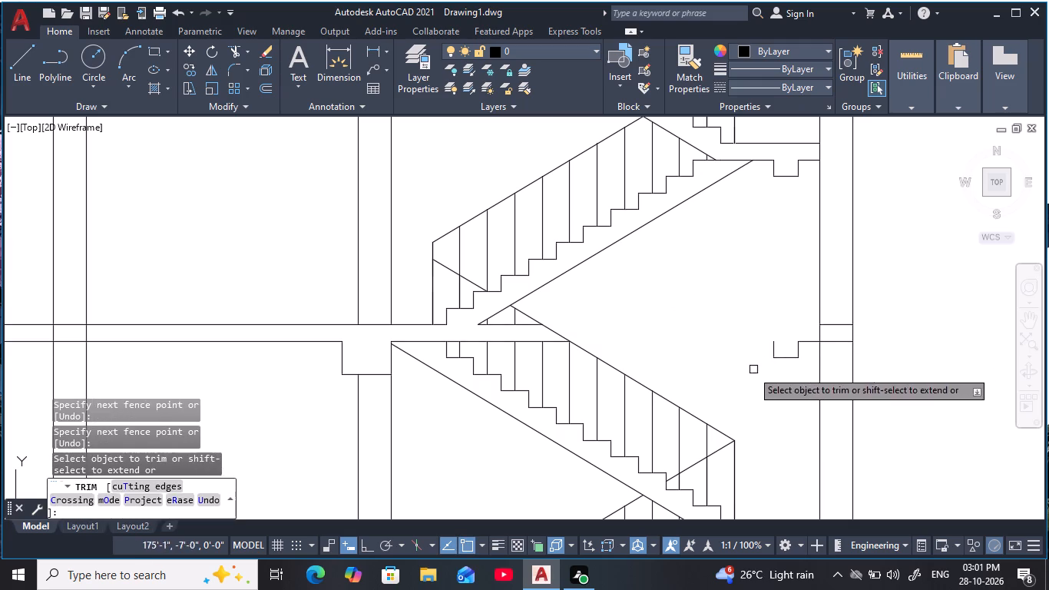
pyautogui.press('Escape')
pyautogui.press('Escape')
# Extend the descending flight's cut-off balusters near its top upward across the third floor slab from the bottom.
pyautogui.write('EX')
pyautogui.press('space')
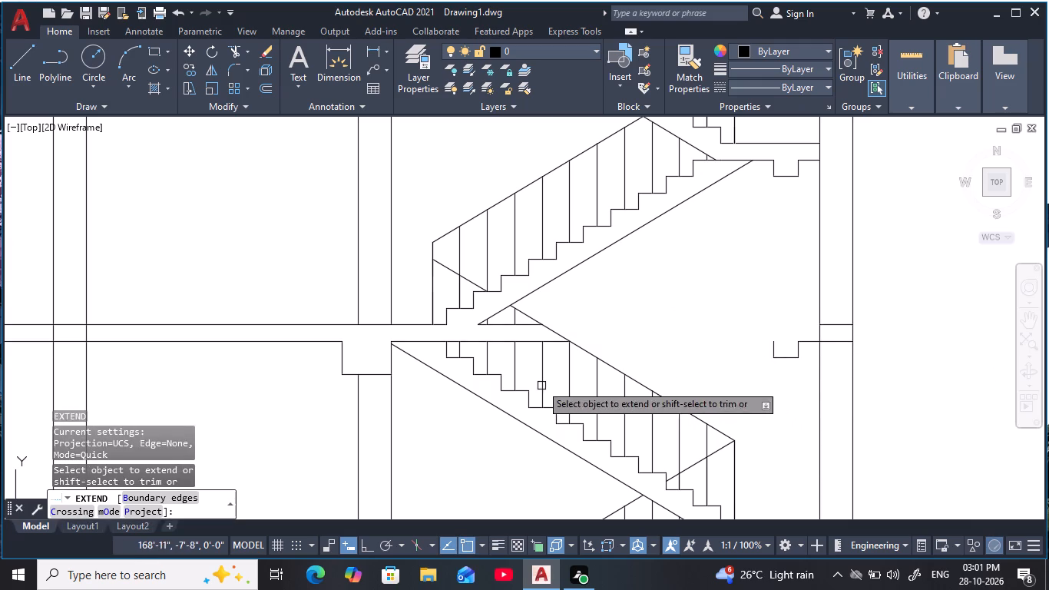
pyautogui.click(516, 357)
pyautogui.click(485, 359)
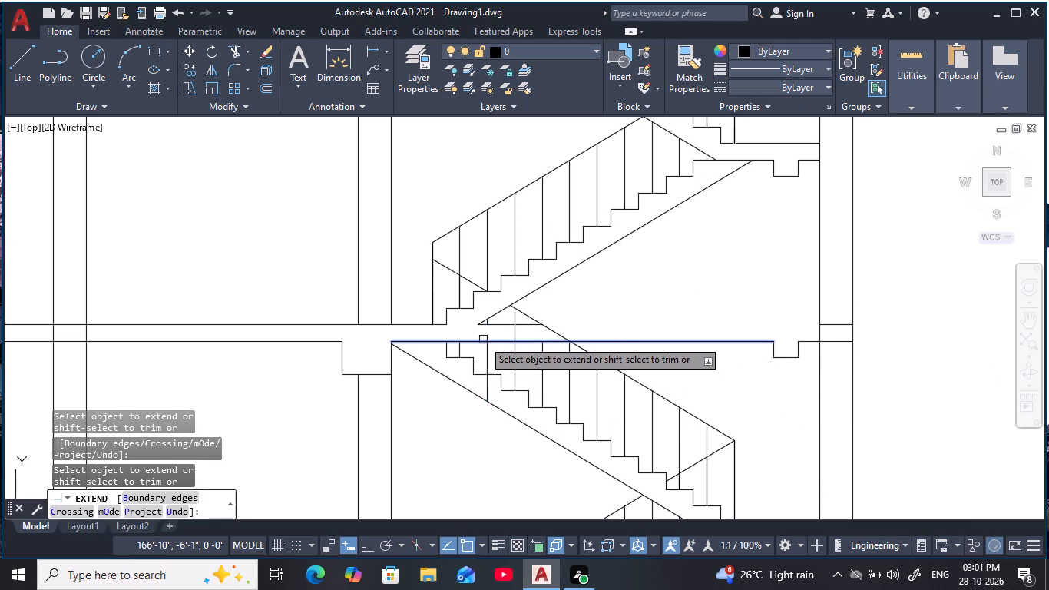
pyautogui.click(489, 355)
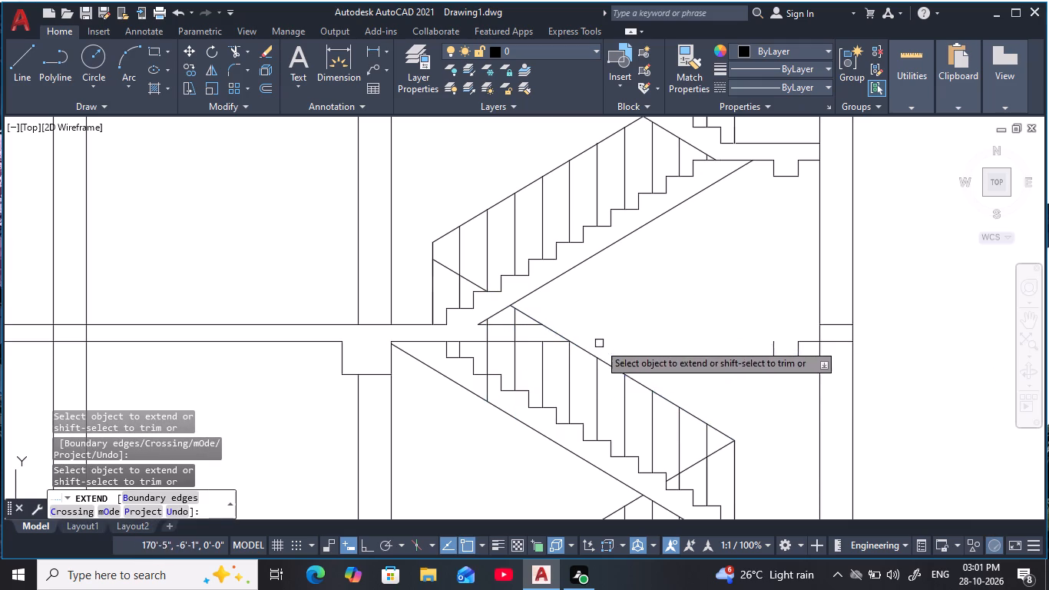
pyautogui.press('Escape')
pyautogui.press('Escape')
pyautogui.press('Escape')
pyautogui.press('Escape')
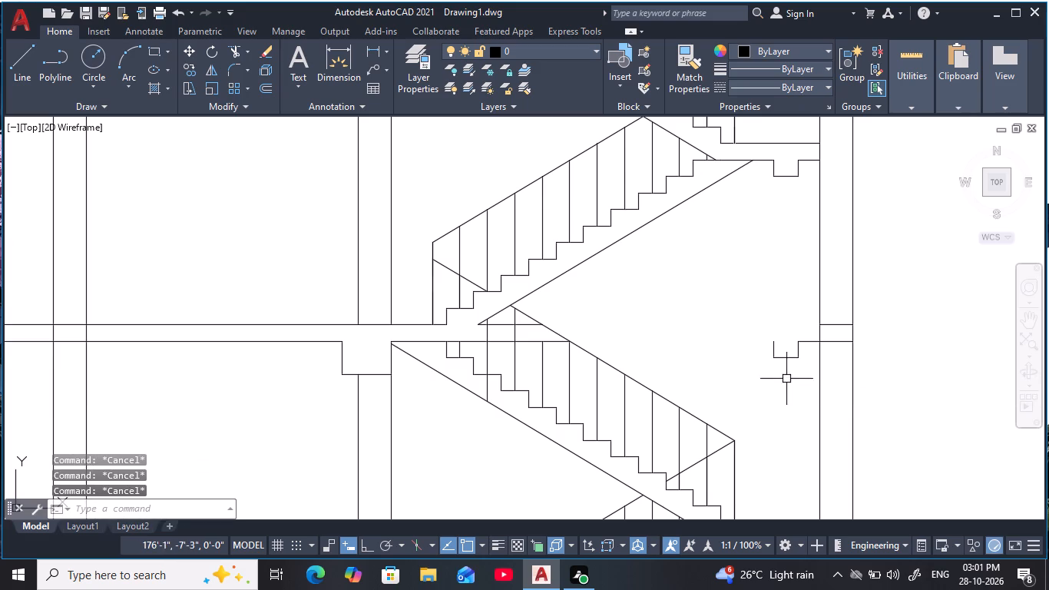
# Trim away the leftover beam outline and slab line ends at the stairwell's outer wall on the third floor slab from the bottom.
pyautogui.write('TR')
pyautogui.press('space')
pyautogui.moveTo(805, 357); pyautogui.dragTo(750, 355)
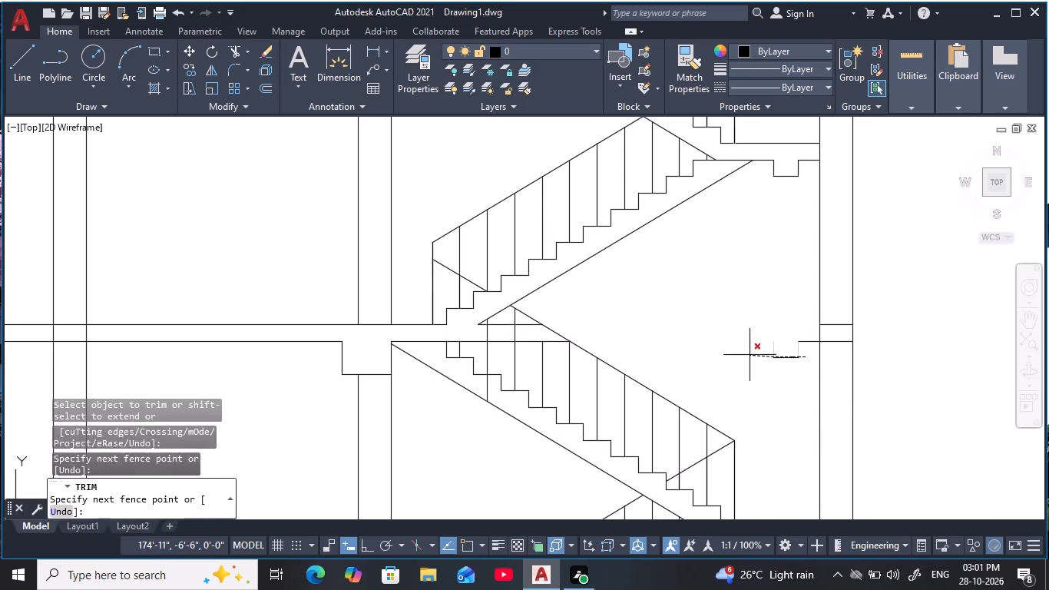
pyautogui.moveTo(750, 355); pyautogui.dragTo(754, 354)
pyautogui.moveTo(786, 350); pyautogui.dragTo(789, 374)
pyautogui.moveTo(826, 355); pyautogui.dragTo(832, 311)
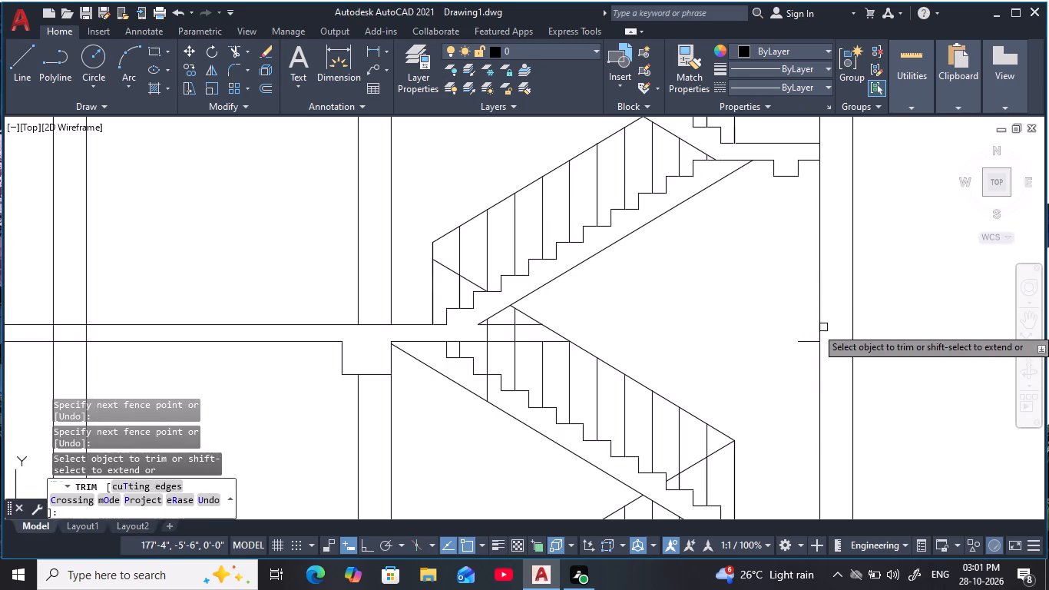
pyautogui.moveTo(811, 334); pyautogui.dragTo(808, 375)
pyautogui.press('Escape')
pyautogui.press('Escape')
pyautogui.press('Escape')
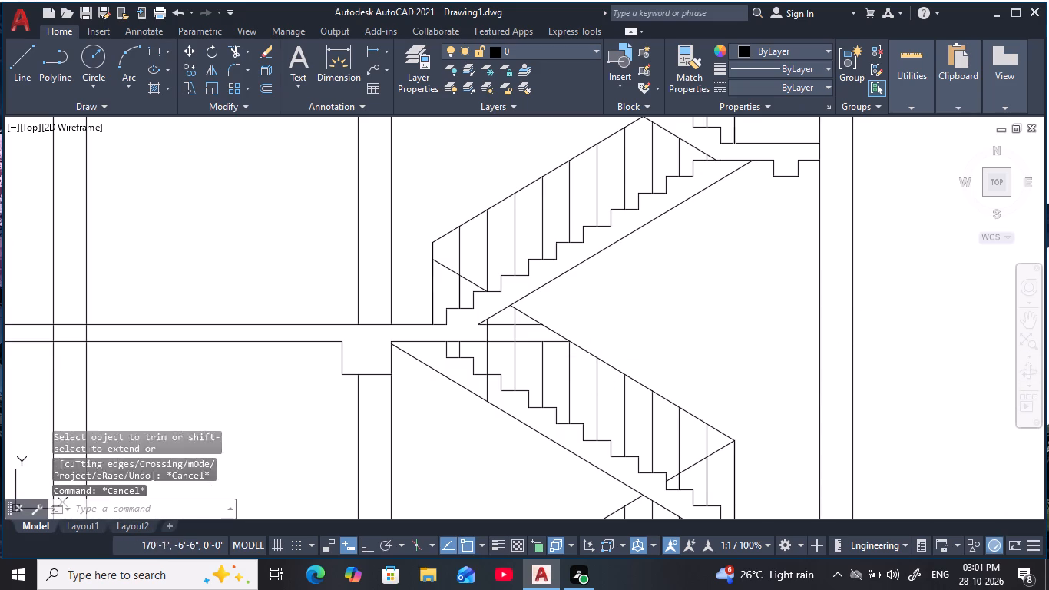
pyautogui.press('Escape')
pyautogui.press('Escape')
pyautogui.press('Escape')
pyautogui.press('Escape')
pyautogui.press('Escape')
pyautogui.press('Escape')
pyautogui.press('Escape')
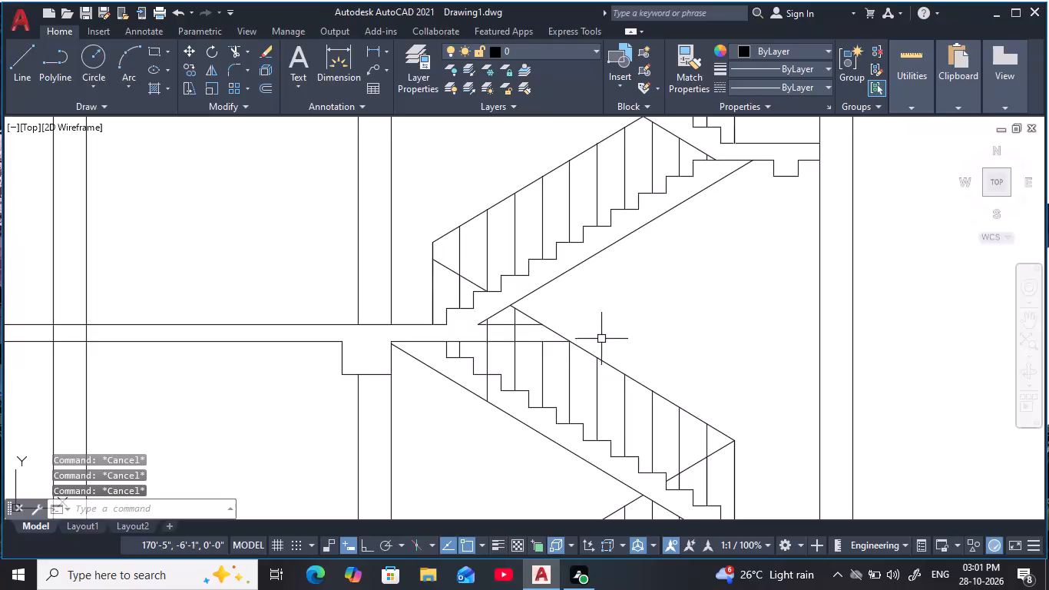
# Examine the stair flights, slab junctions and stairwell on the lower floors of the section.
pyautogui.moveTo(607, 335); pyautogui.dragTo(592, 352, button='middle')
pyautogui.scroll(-1, 598, 359)
pyautogui.moveTo(604, 363); pyautogui.dragTo(615, 446, button='middle')
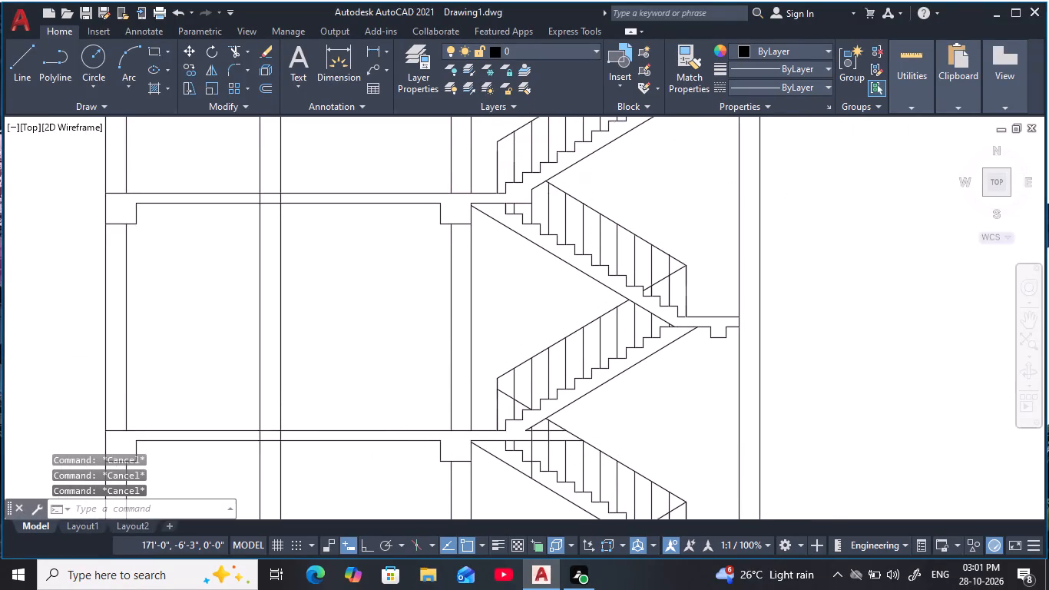
pyautogui.moveTo(615, 446); pyautogui.dragTo(616, 438, button='middle')
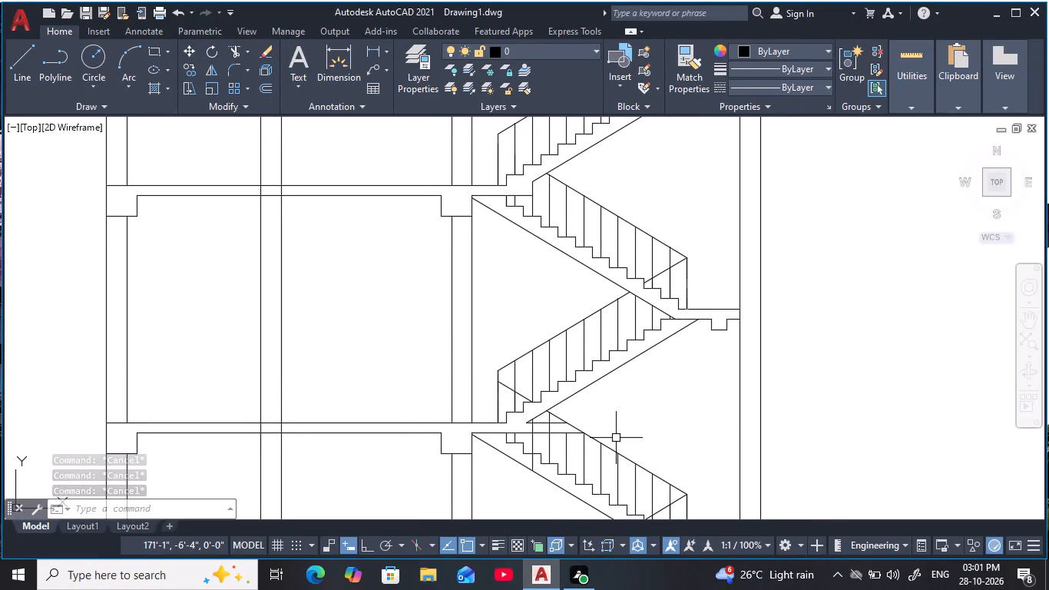
pyautogui.scroll(-2, 616, 438)
pyautogui.moveTo(616, 438); pyautogui.dragTo(610, 382, button='middle')
pyautogui.moveTo(631, 385); pyautogui.dragTo(613, 279, button='middle')
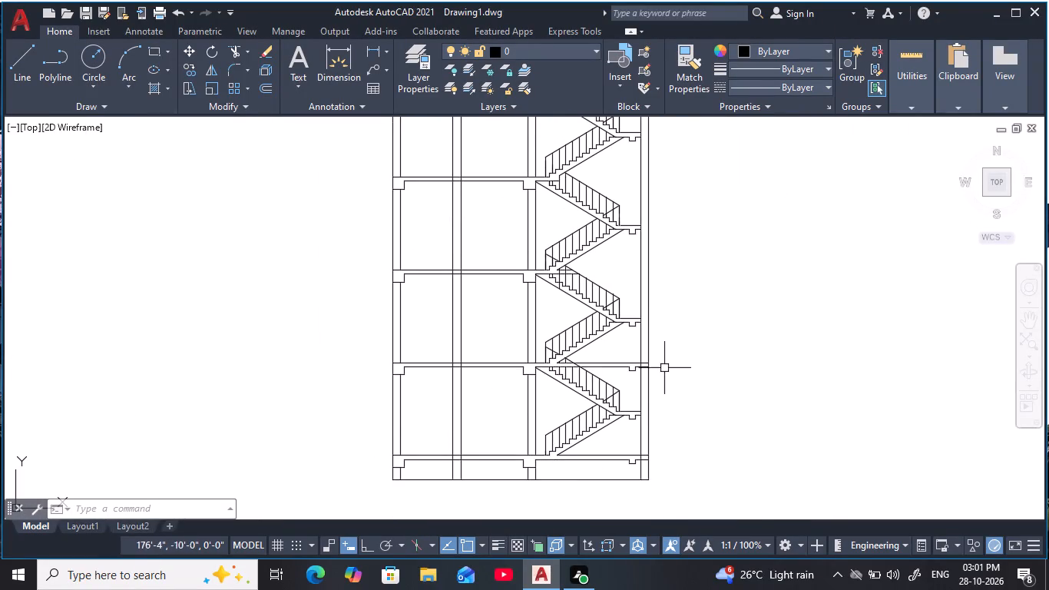
pyautogui.press('Escape')
pyautogui.press('Escape')
pyautogui.press('Escape')
pyautogui.press('Escape')
pyautogui.press('Escape')
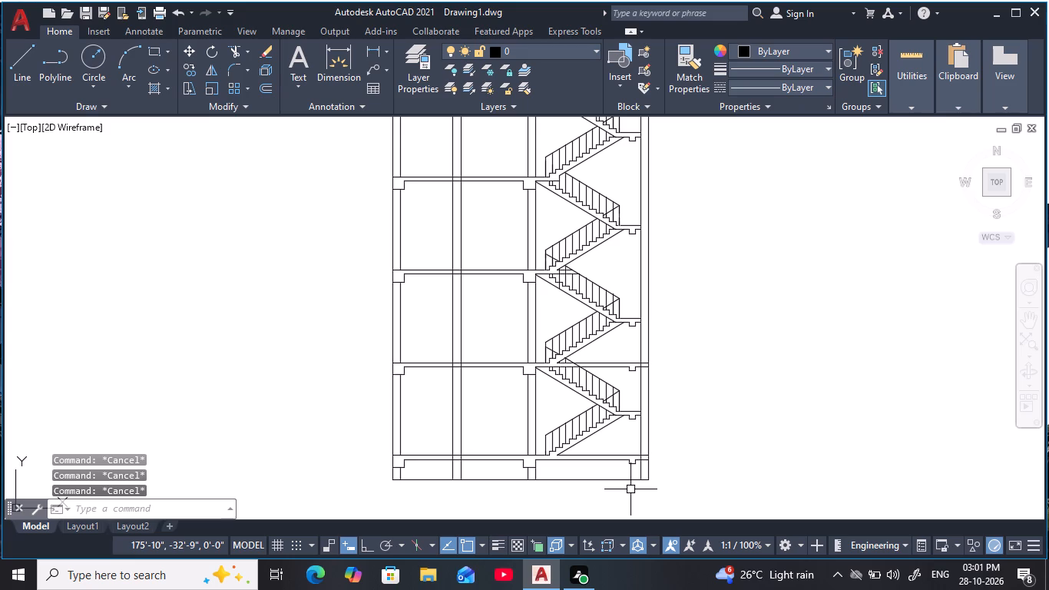
pyautogui.press('Escape')
pyautogui.press('Escape')
pyautogui.press('Escape')
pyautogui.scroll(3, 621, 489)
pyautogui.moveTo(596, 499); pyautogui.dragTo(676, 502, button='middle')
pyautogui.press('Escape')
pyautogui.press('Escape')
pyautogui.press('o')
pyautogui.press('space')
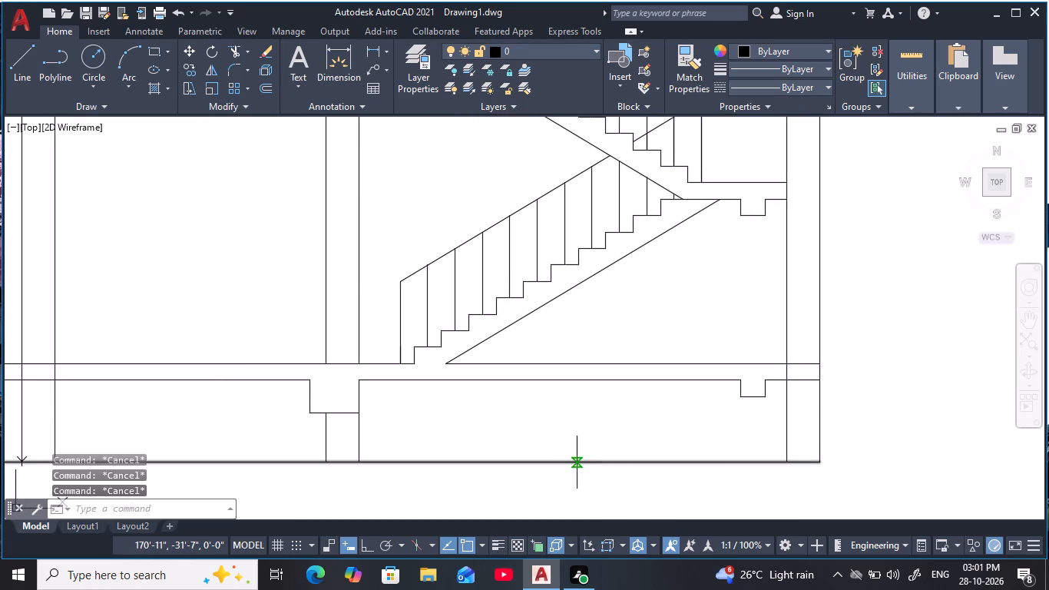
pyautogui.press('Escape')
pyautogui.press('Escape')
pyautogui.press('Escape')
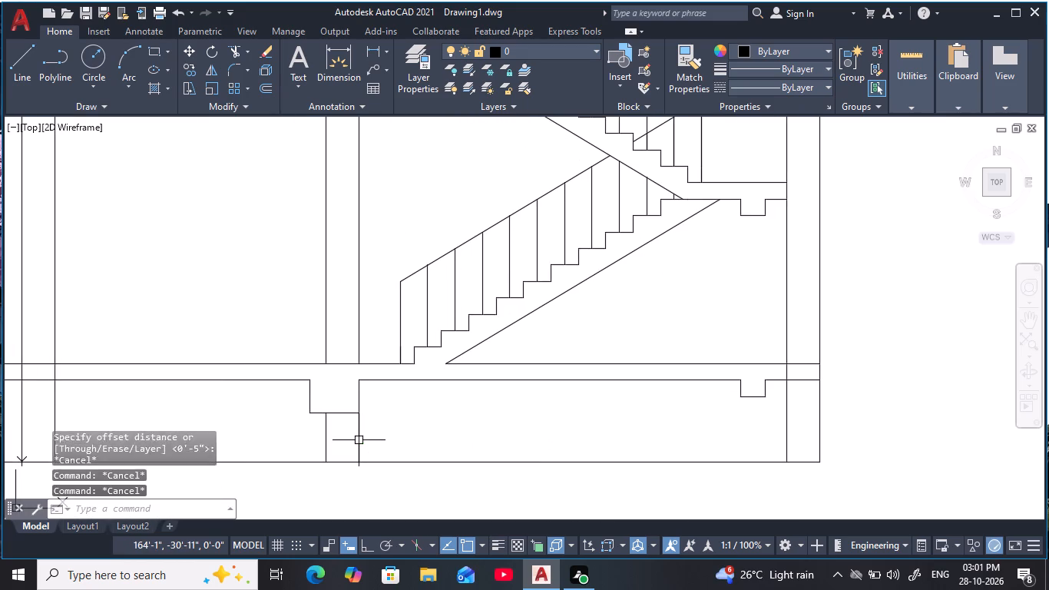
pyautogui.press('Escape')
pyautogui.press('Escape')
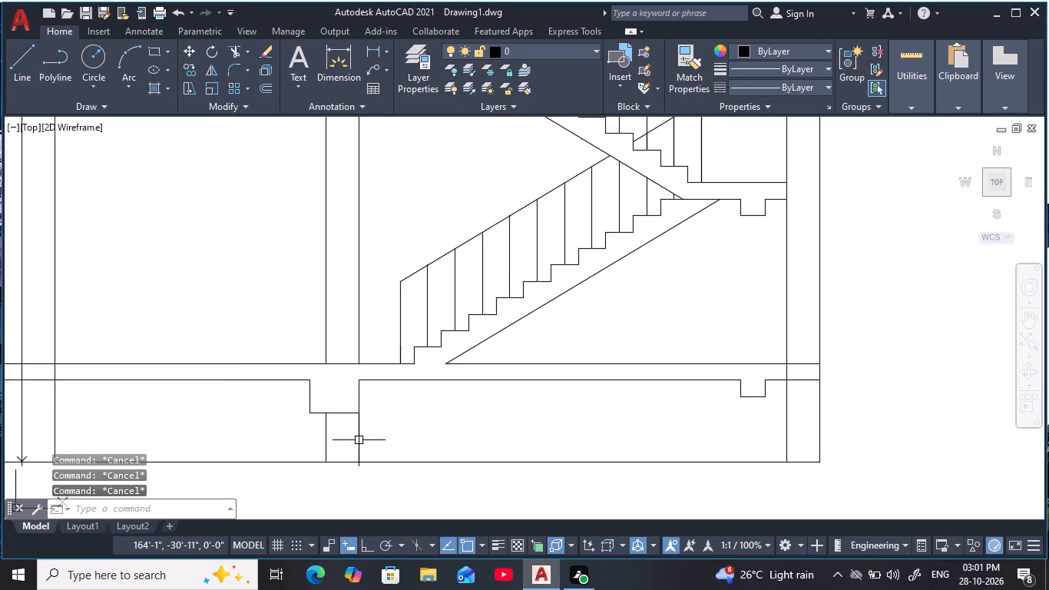
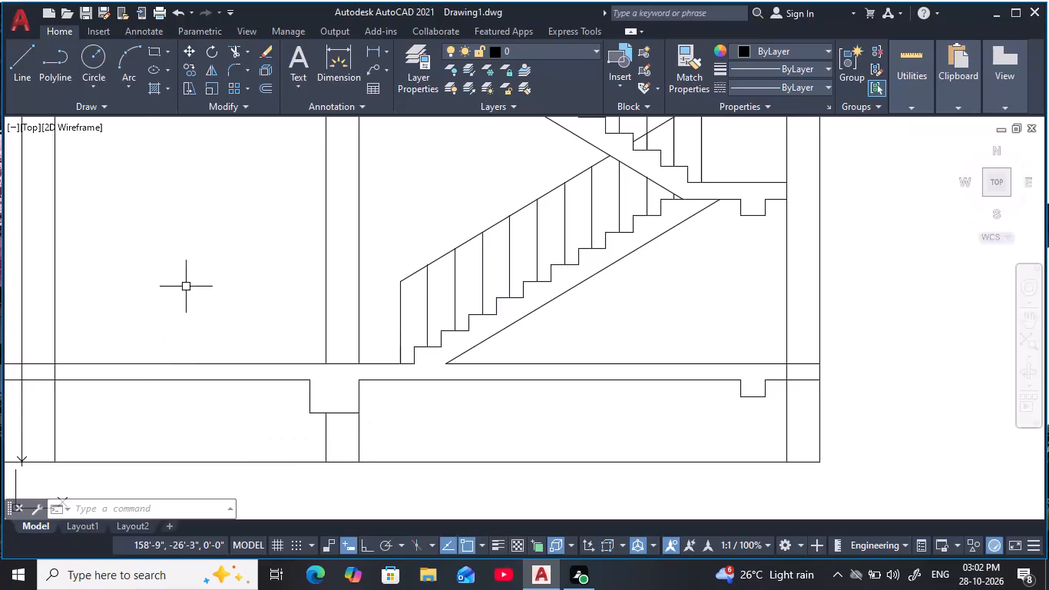
# Trim the intermediate wall's two vertical lines where they cross the third slab from the bottom of the building section.
pyautogui.scroll(-3, 216, 288)
pyautogui.moveTo(212, 272); pyautogui.dragTo(235, 309, button='middle')
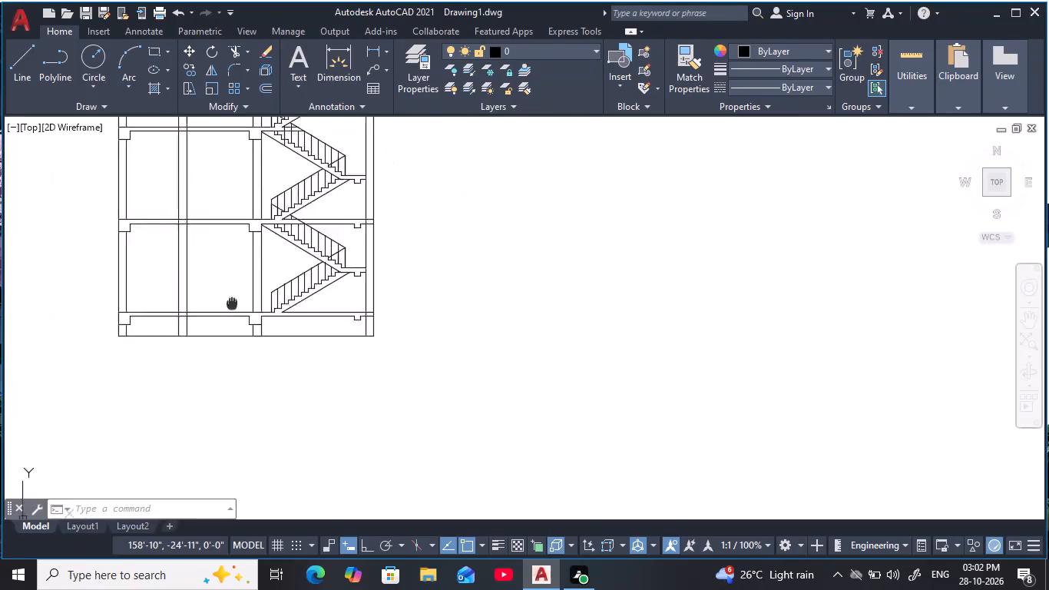
pyautogui.moveTo(235, 309); pyautogui.dragTo(352, 409, button='middle')
pyautogui.moveTo(354, 230); pyautogui.dragTo(395, 314, button='middle')
pyautogui.scroll(2, 377, 361)
pyautogui.moveTo(360, 356); pyautogui.dragTo(373, 330, button='middle')
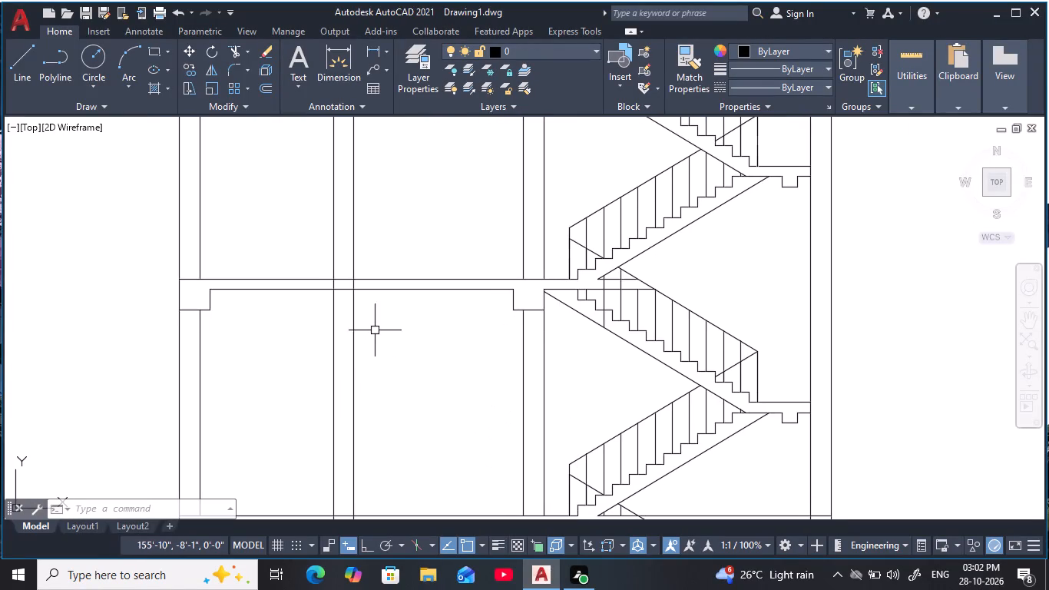
pyautogui.press('Escape')
pyautogui.press('Escape')
pyautogui.press('Escape')
pyautogui.press('Escape')
pyautogui.press('Escape')
pyautogui.scroll(3, 386, 320)
pyautogui.press('Escape')
pyautogui.press('Escape')
pyautogui.moveTo(386, 320); pyautogui.dragTo(494, 369, button='middle')
pyautogui.press('Escape')
pyautogui.scroll(1, 494, 369)
pyautogui.press('Escape')
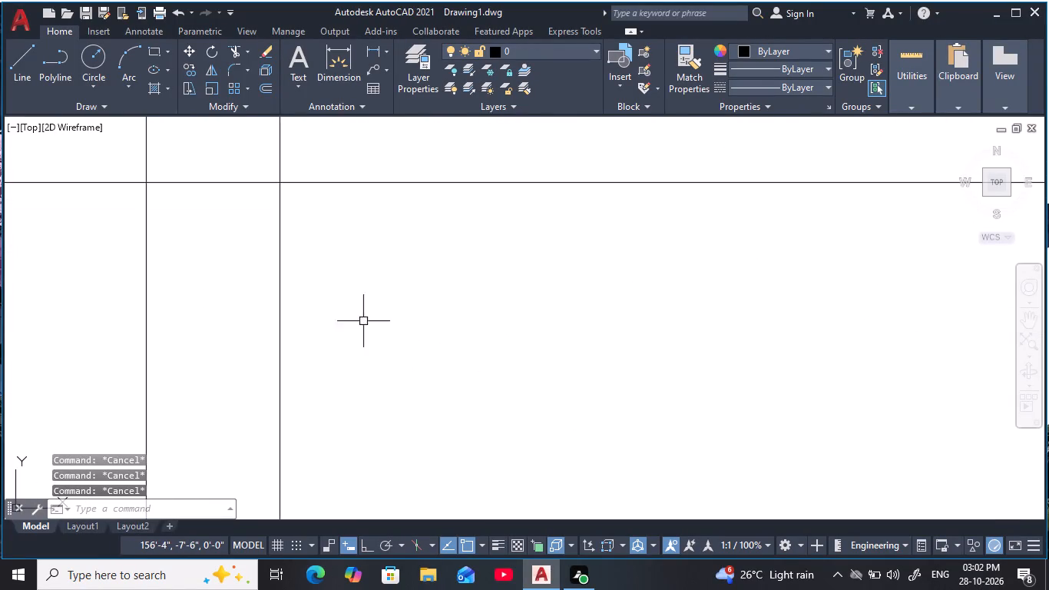
pyautogui.moveTo(350, 251); pyautogui.dragTo(473, 417, button='middle')
pyautogui.scroll(-2, 476, 409)
pyautogui.press('Escape')
pyautogui.press('Escape')
pyautogui.write('TR')
pyautogui.press('space')
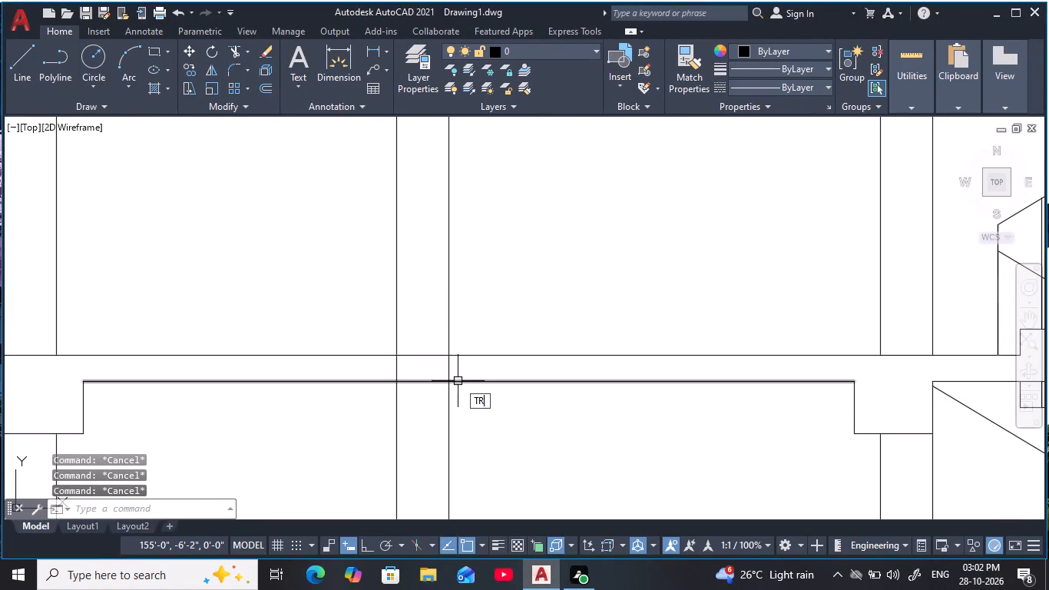
pyautogui.scroll(1, 444, 363)
pyautogui.moveTo(486, 375); pyautogui.dragTo(335, 370)
pyautogui.scroll(-2, 296, 317)
# Trim the intermediate wall's two vertical lines out of the fourth and fifth slabs from the bottom of the section.
pyautogui.moveTo(297, 313); pyautogui.dragTo(333, 372, button='middle')
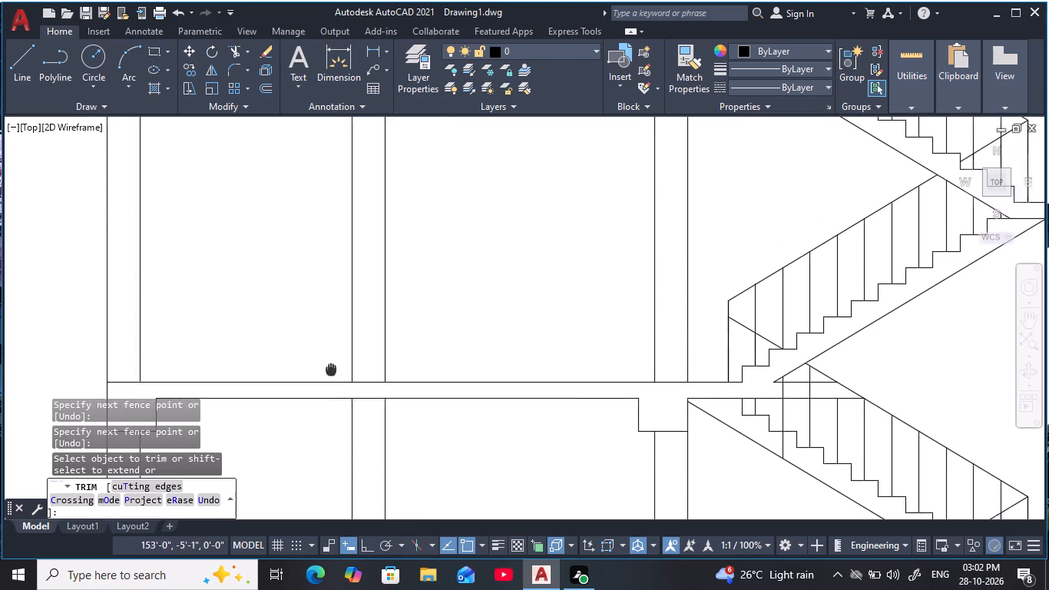
pyautogui.moveTo(333, 372); pyautogui.dragTo(336, 373, button='middle')
pyautogui.moveTo(355, 340); pyautogui.dragTo(377, 441, button='middle')
pyautogui.moveTo(383, 272); pyautogui.dragTo(442, 475, button='middle')
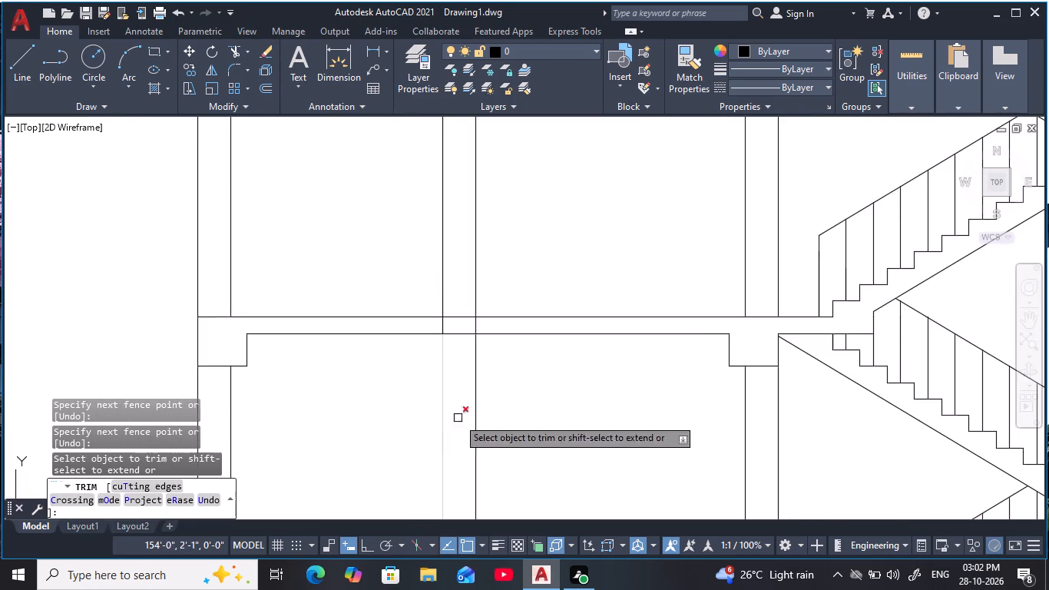
pyautogui.scroll(2, 468, 330)
pyautogui.moveTo(529, 317); pyautogui.dragTo(372, 329)
pyautogui.scroll(-2, 428, 283)
pyautogui.moveTo(429, 287); pyautogui.dragTo(456, 404, button='middle')
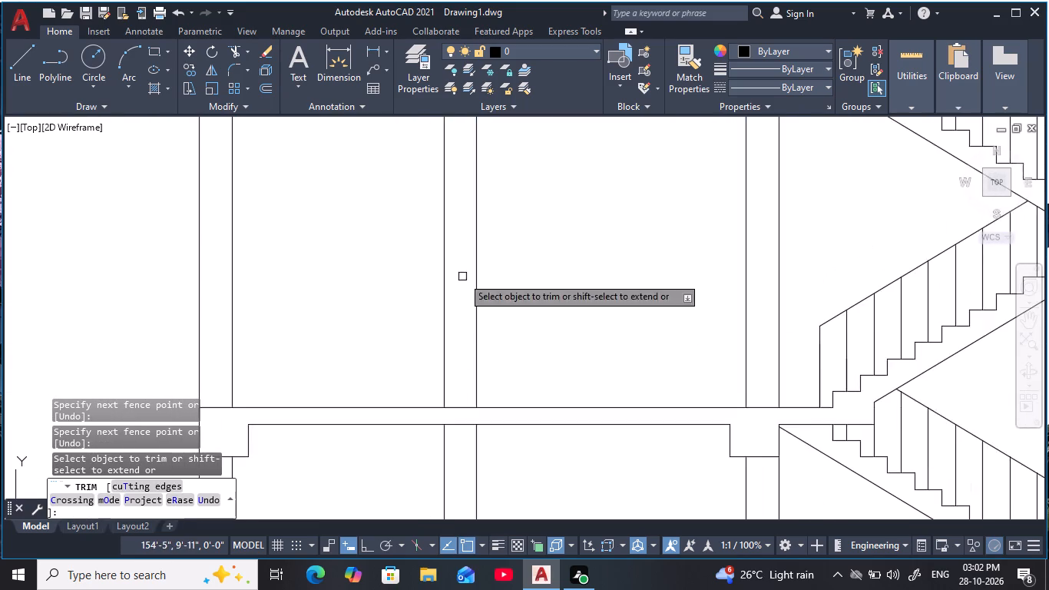
pyautogui.moveTo(467, 283); pyautogui.dragTo(470, 471, button='middle')
pyautogui.scroll(2, 486, 240)
pyautogui.moveTo(491, 217); pyautogui.dragTo(366, 216)
pyautogui.scroll(-3, 395, 196)
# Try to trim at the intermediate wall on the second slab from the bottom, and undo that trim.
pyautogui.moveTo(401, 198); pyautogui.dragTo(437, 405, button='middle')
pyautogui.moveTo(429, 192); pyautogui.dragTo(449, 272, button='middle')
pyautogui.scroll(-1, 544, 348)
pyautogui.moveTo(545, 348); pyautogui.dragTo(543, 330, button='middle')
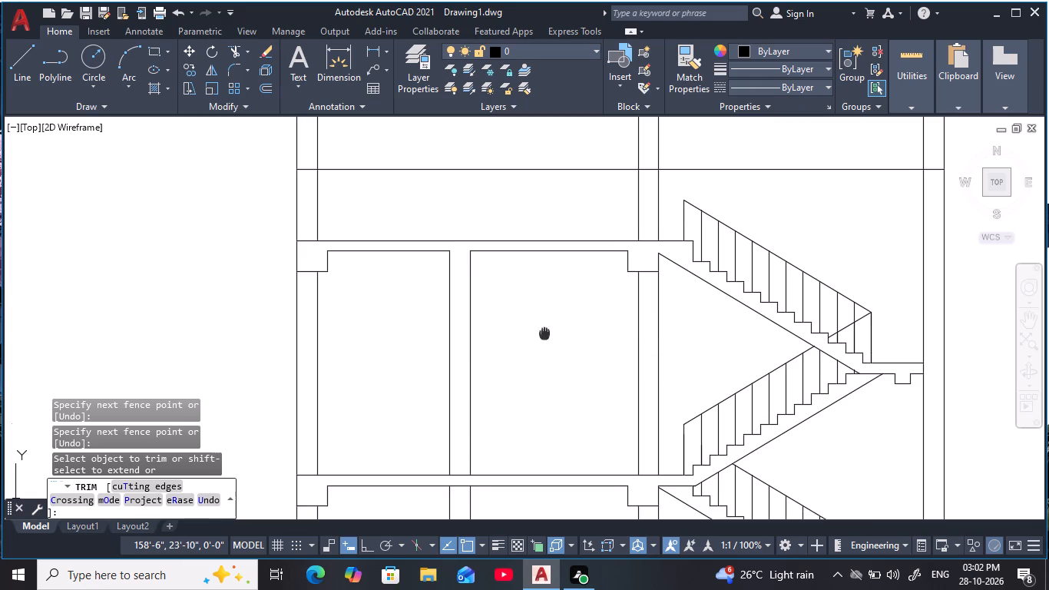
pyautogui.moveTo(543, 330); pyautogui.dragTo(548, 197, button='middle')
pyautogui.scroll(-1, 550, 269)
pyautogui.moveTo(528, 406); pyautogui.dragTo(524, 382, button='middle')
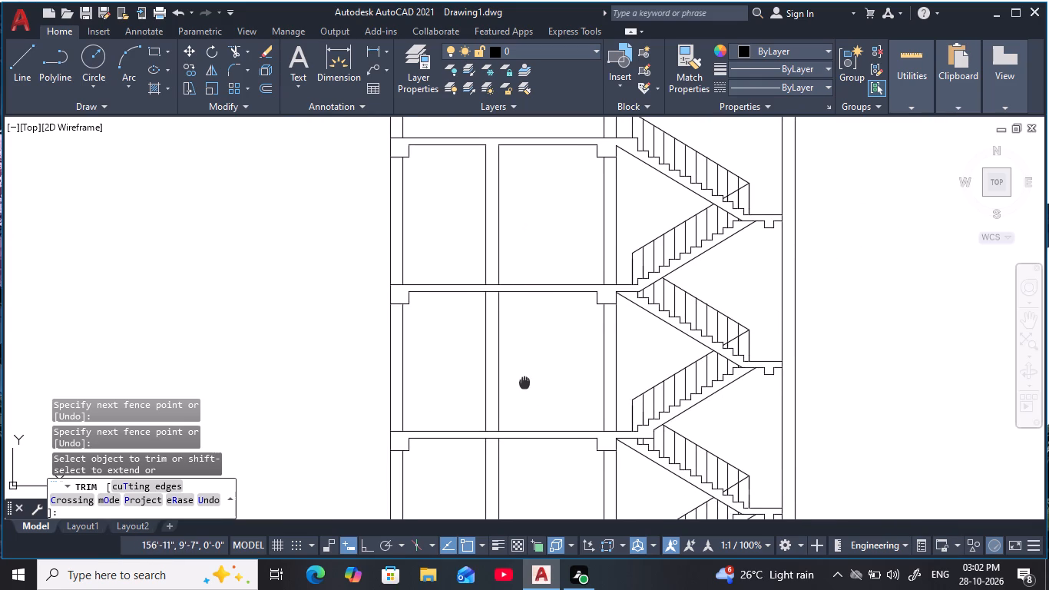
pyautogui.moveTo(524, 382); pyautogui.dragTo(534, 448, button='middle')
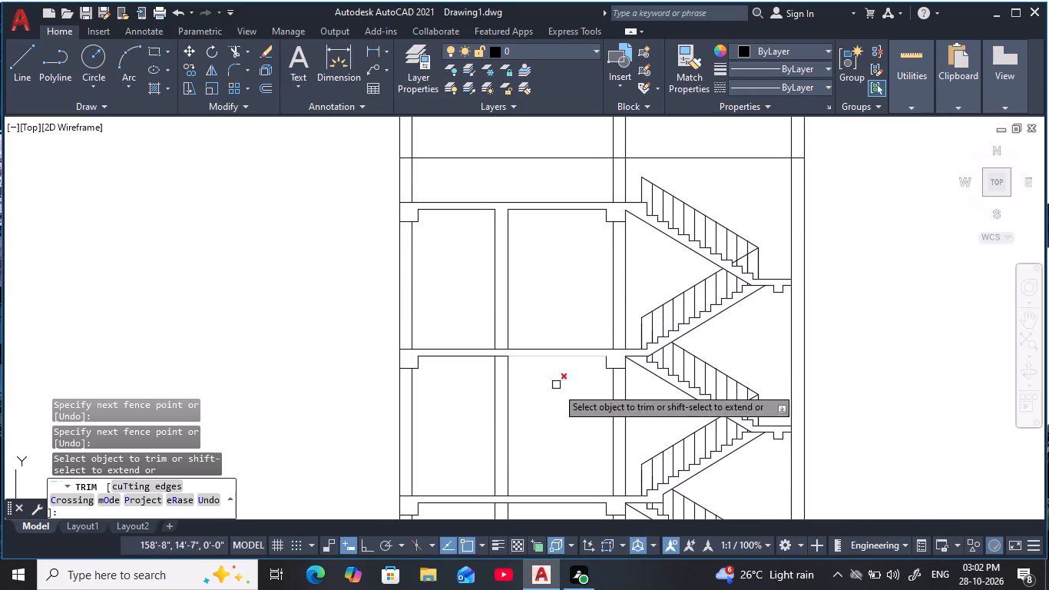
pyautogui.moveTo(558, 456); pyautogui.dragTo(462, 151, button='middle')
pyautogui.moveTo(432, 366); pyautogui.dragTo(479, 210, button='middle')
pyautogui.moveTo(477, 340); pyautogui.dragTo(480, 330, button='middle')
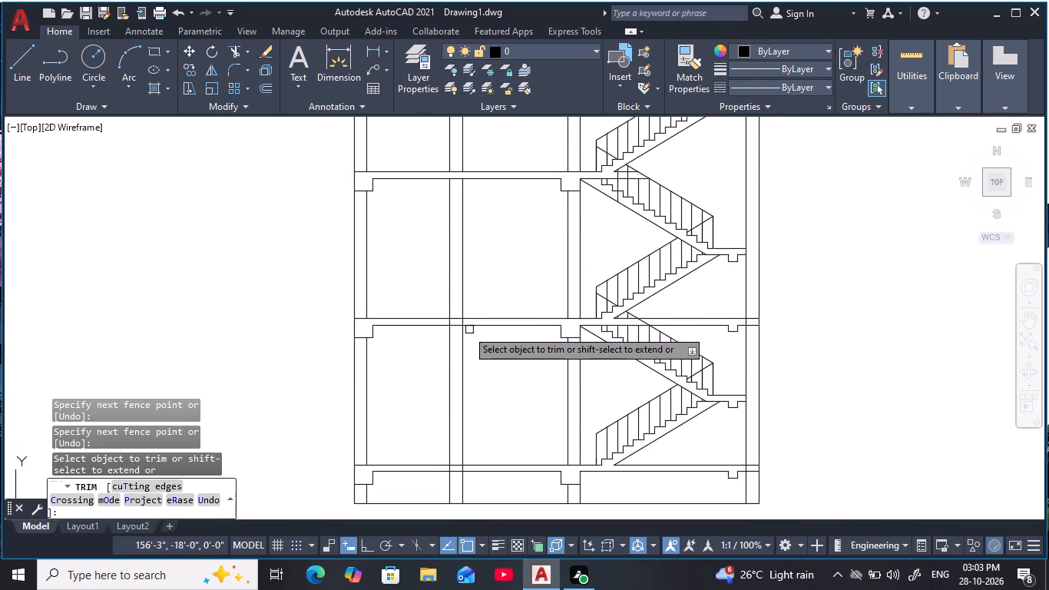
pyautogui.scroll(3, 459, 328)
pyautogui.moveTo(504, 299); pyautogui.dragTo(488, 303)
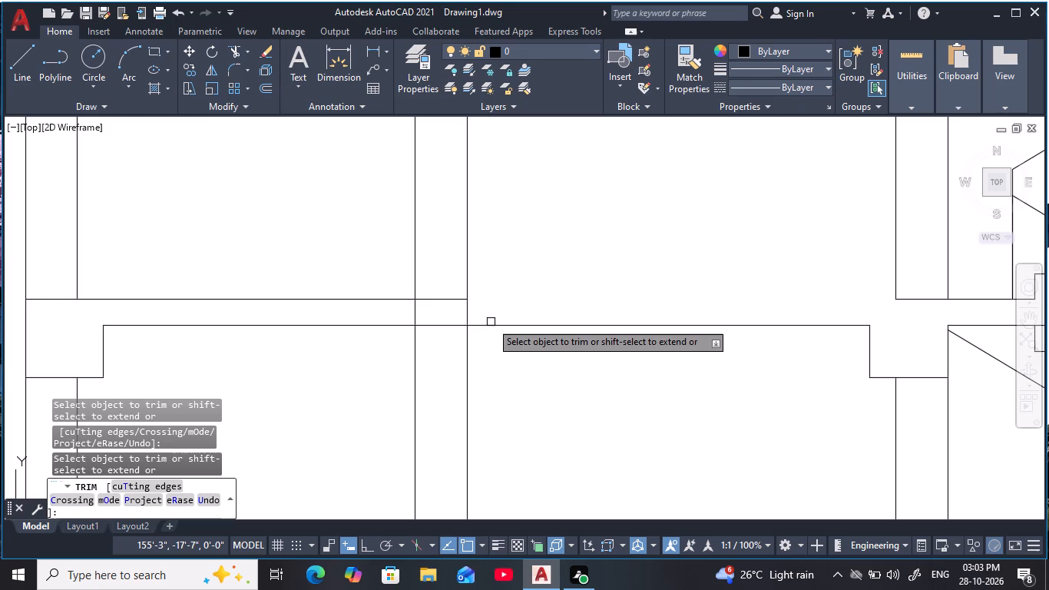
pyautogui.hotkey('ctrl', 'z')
# Trim the intermediate wall's two vertical lines where they cross the second slab from the bottom.
pyautogui.scroll(-4, 518, 297)
pyautogui.moveTo(569, 396); pyautogui.dragTo(554, 222, button='middle')
pyautogui.scroll(2, 500, 363)
pyautogui.scroll(-3, 537, 400)
pyautogui.moveTo(539, 385); pyautogui.dragTo(523, 205, button='middle')
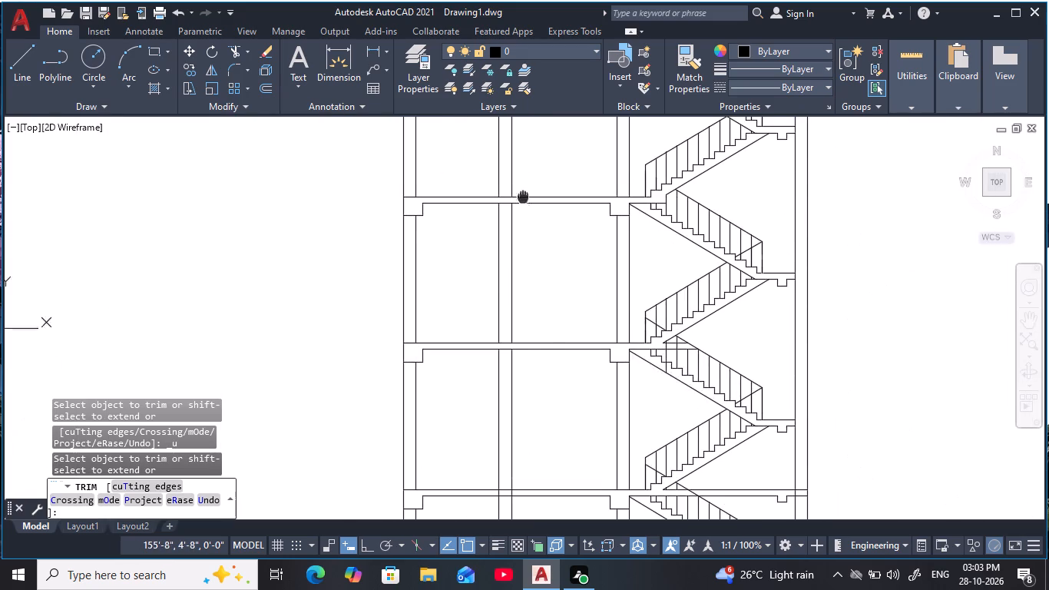
pyautogui.moveTo(554, 344); pyautogui.dragTo(556, 280, button='middle')
pyautogui.moveTo(538, 393); pyautogui.dragTo(538, 349, button='middle')
pyautogui.scroll(4, 522, 409)
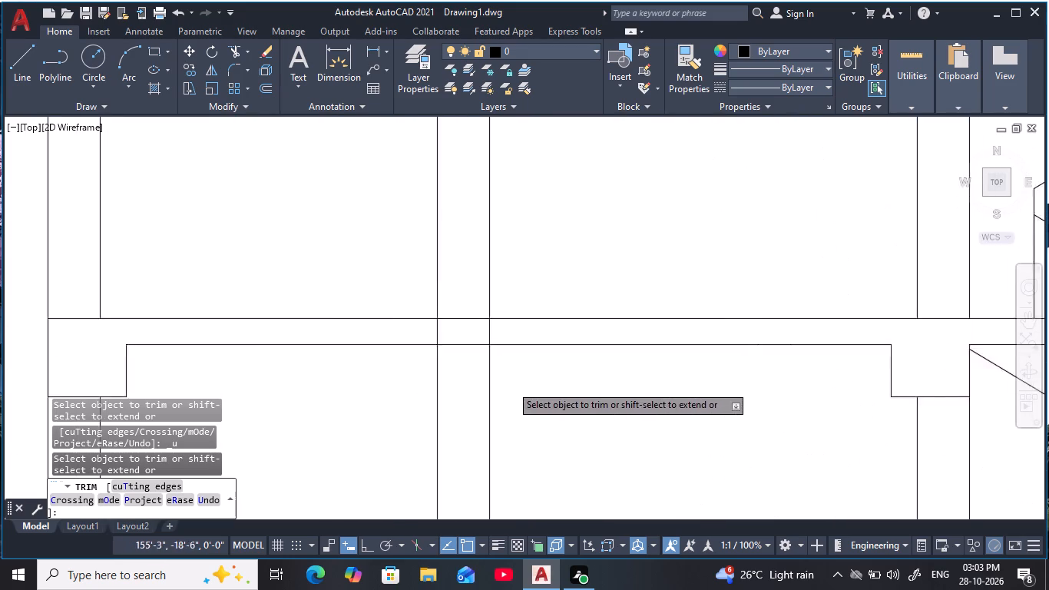
pyautogui.moveTo(501, 304); pyautogui.dragTo(360, 307)
pyautogui.scroll(-4, 551, 409)
# Trim the intermediate wall's two vertical lines out of the section's lowest slab and finish trimming.
pyautogui.moveTo(551, 408); pyautogui.dragTo(577, 191, button='middle')
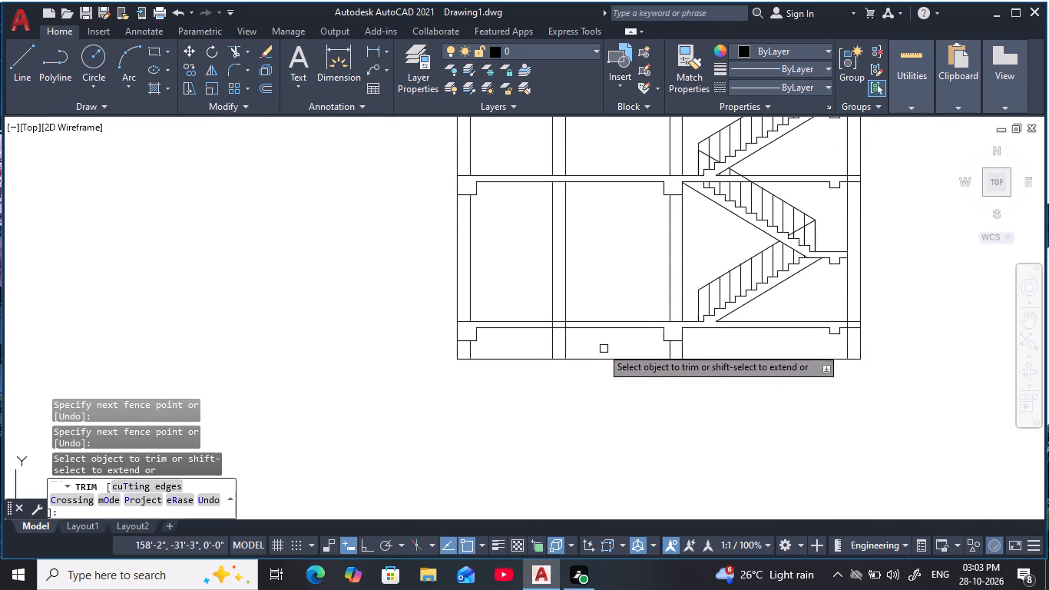
pyautogui.scroll(4, 571, 332)
pyautogui.moveTo(571, 293); pyautogui.dragTo(412, 295)
pyautogui.scroll(-4, 383, 232)
pyautogui.moveTo(395, 236); pyautogui.dragTo(508, 350, button='middle')
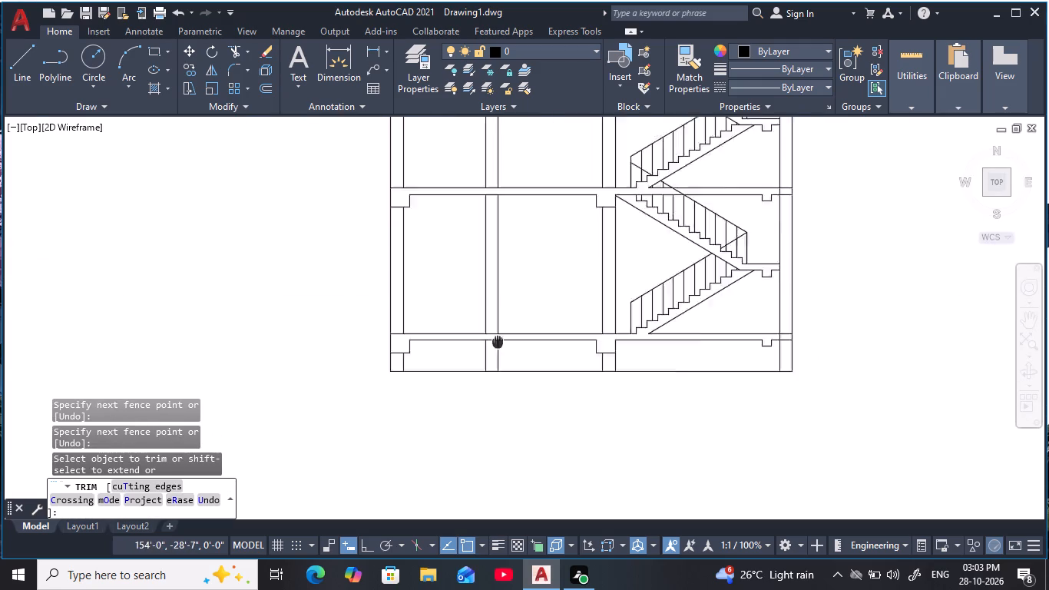
pyautogui.moveTo(508, 350); pyautogui.dragTo(541, 383, button='middle')
pyautogui.scroll(-1, 506, 340)
pyautogui.moveTo(504, 326); pyautogui.dragTo(516, 444, button='middle')
pyautogui.press('Escape')
pyautogui.press('Escape')
# Examine the top of the section's staircase block and compare it with the building elevation above it.
pyautogui.scroll(-1, 573, 270)
pyautogui.moveTo(577, 287); pyautogui.dragTo(576, 410, button='middle')
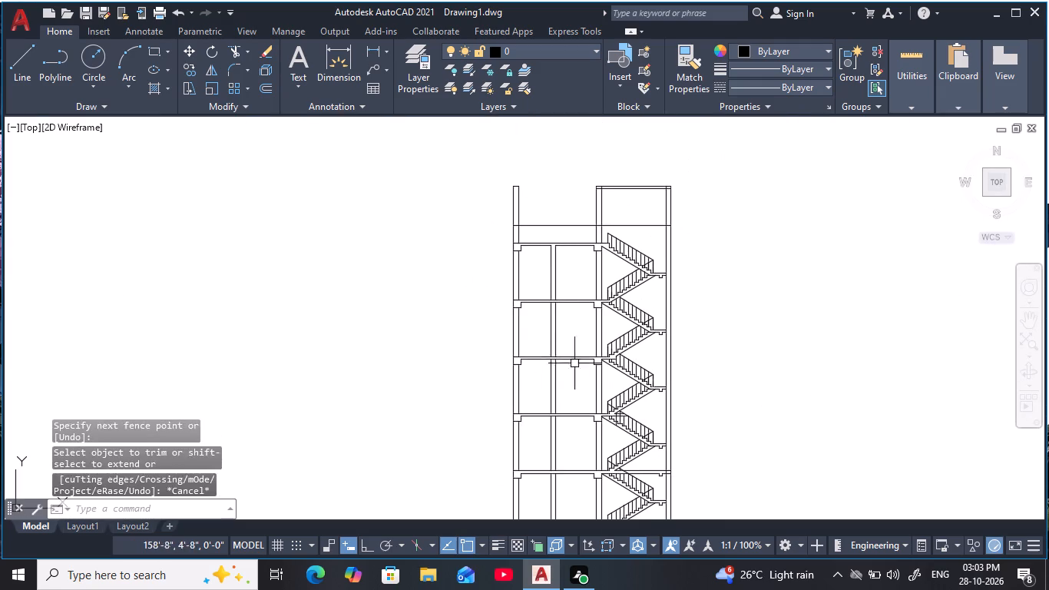
pyautogui.press('Escape')
pyautogui.press('Escape')
pyautogui.press('Escape')
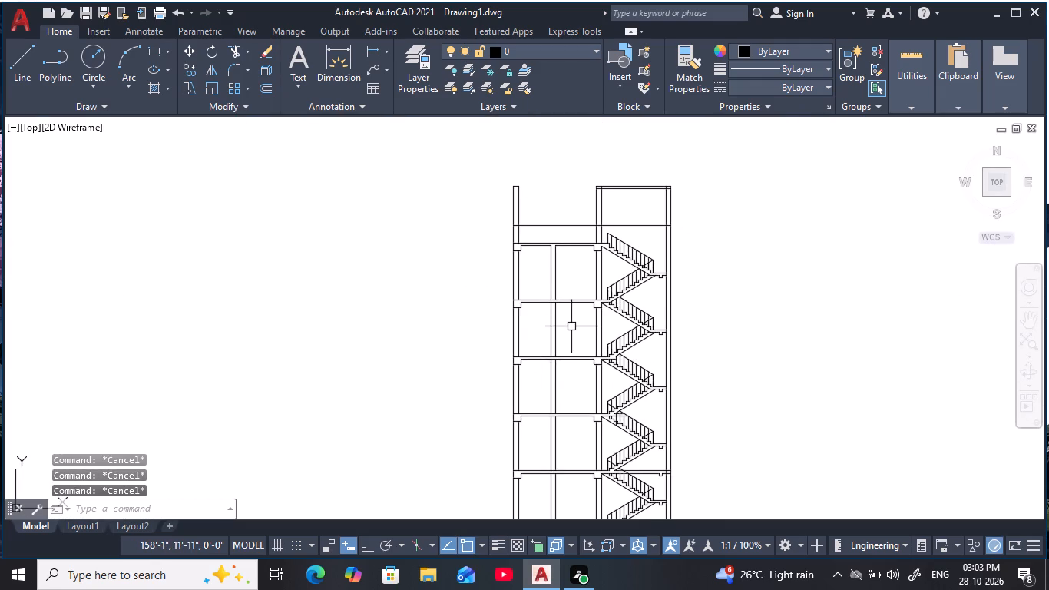
pyautogui.scroll(-1, 574, 234)
pyautogui.moveTo(562, 225); pyautogui.dragTo(527, 323, button='middle')
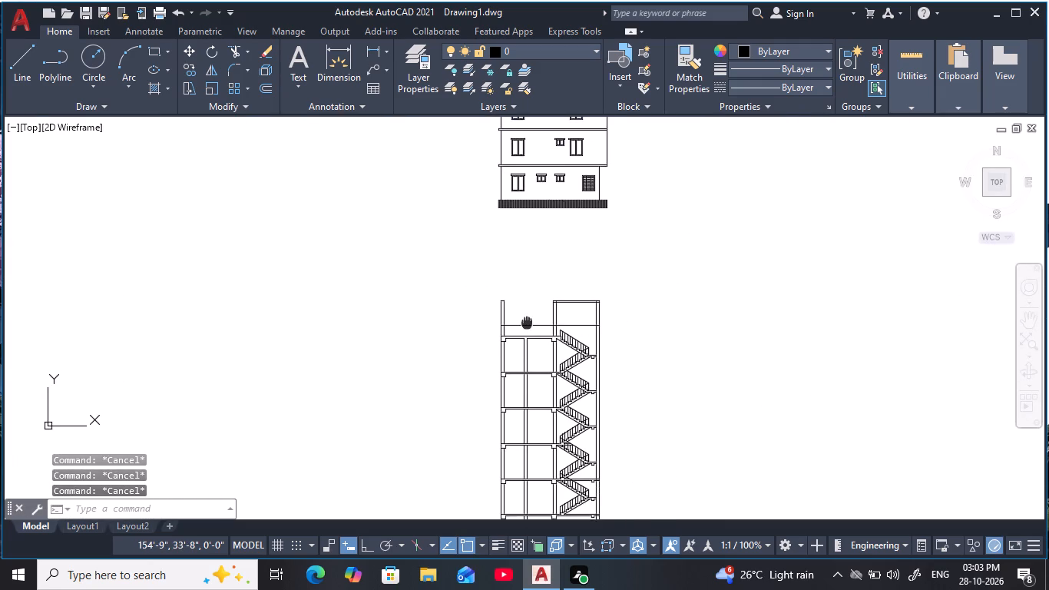
pyautogui.moveTo(527, 323); pyautogui.dragTo(521, 315, button='middle')
pyautogui.scroll(3, 564, 300)
pyautogui.moveTo(570, 341); pyautogui.dragTo(568, 385, button='middle')
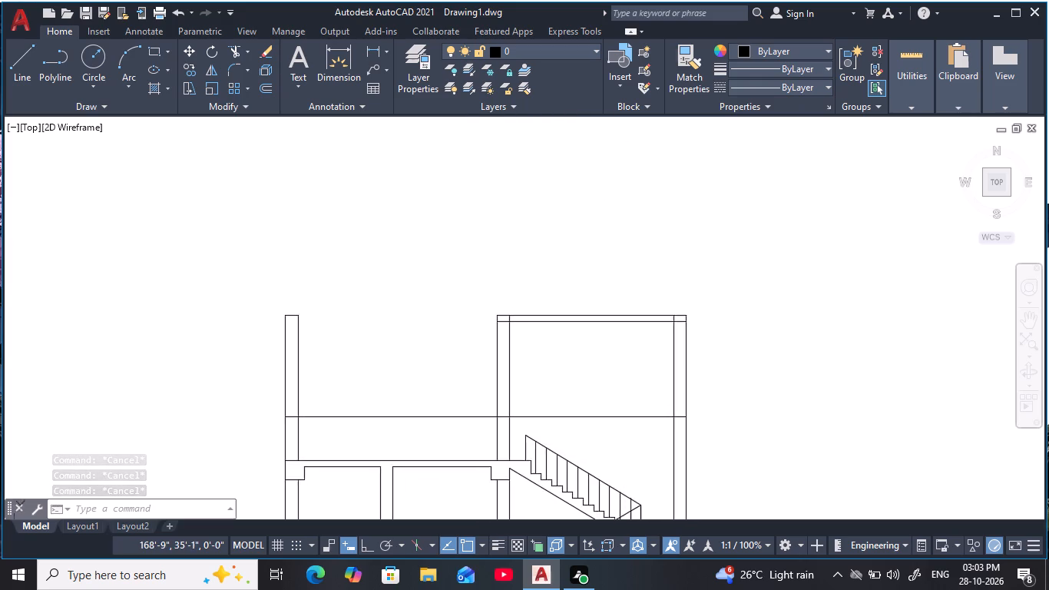
pyautogui.moveTo(568, 385); pyautogui.dragTo(559, 376, button='middle')
pyautogui.scroll(-5, 551, 353)
pyautogui.moveTo(526, 220); pyautogui.dragTo(544, 374, button='middle')
pyautogui.scroll(3, 549, 202)
pyautogui.scroll(-2, 570, 273)
pyautogui.moveTo(580, 290); pyautogui.dragTo(548, 152, button='middle')
pyautogui.scroll(2, 554, 194)
pyautogui.moveTo(557, 206); pyautogui.dragTo(588, 369, button='middle')
pyautogui.scroll(-4, 553, 294)
pyautogui.moveTo(561, 358); pyautogui.dragTo(564, 264, button='middle')
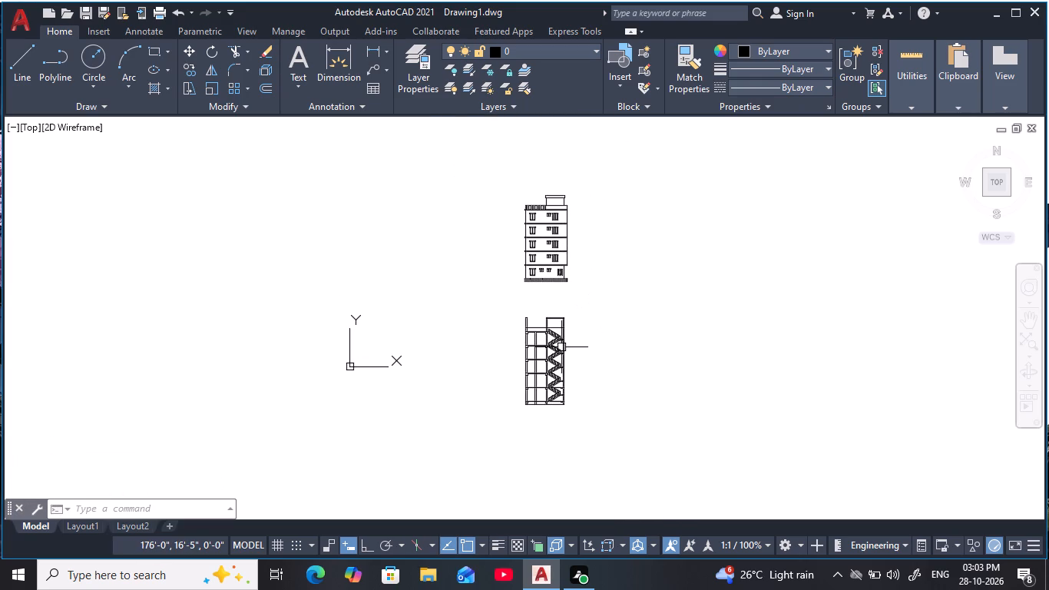
# Measure the depth of the roof slab over the staircase block in the elevation with a temporary linear dimension.
pyautogui.moveTo(561, 347); pyautogui.dragTo(533, 350, button='middle')
pyautogui.scroll(1, 530, 297)
pyautogui.moveTo(530, 295); pyautogui.dragTo(540, 348, button='middle')
pyautogui.moveTo(514, 197); pyautogui.dragTo(527, 229, button='middle')
pyautogui.scroll(4, 555, 219)
pyautogui.moveTo(491, 285); pyautogui.dragTo(493, 275, button='middle')
pyautogui.scroll(1, 493, 275)
pyautogui.press('Escape')
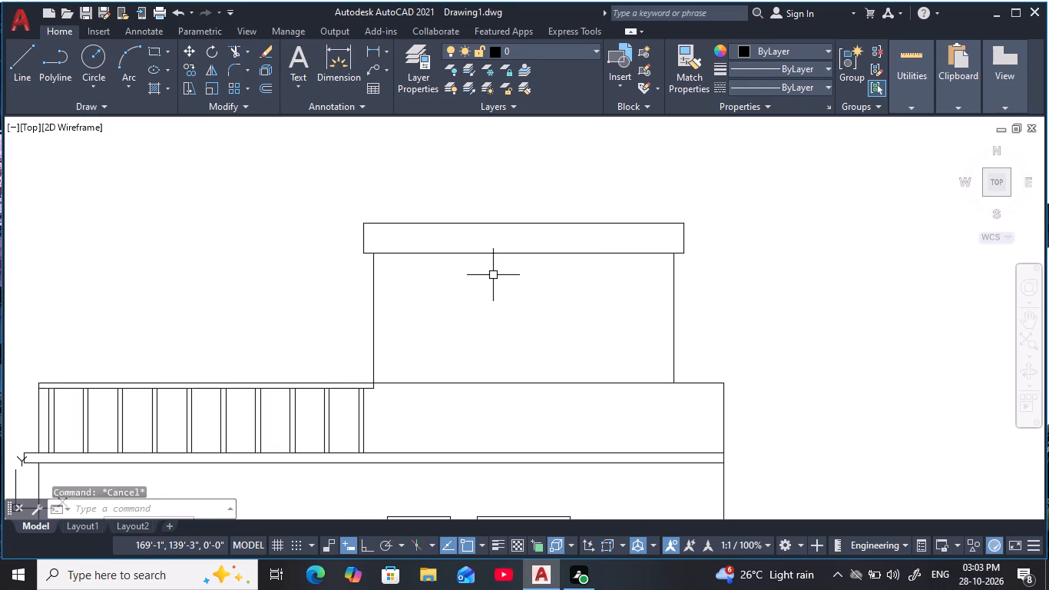
pyautogui.press('d')
pyautogui.scroll(1, 493, 275)
pyautogui.write('LI')
pyautogui.press('space')
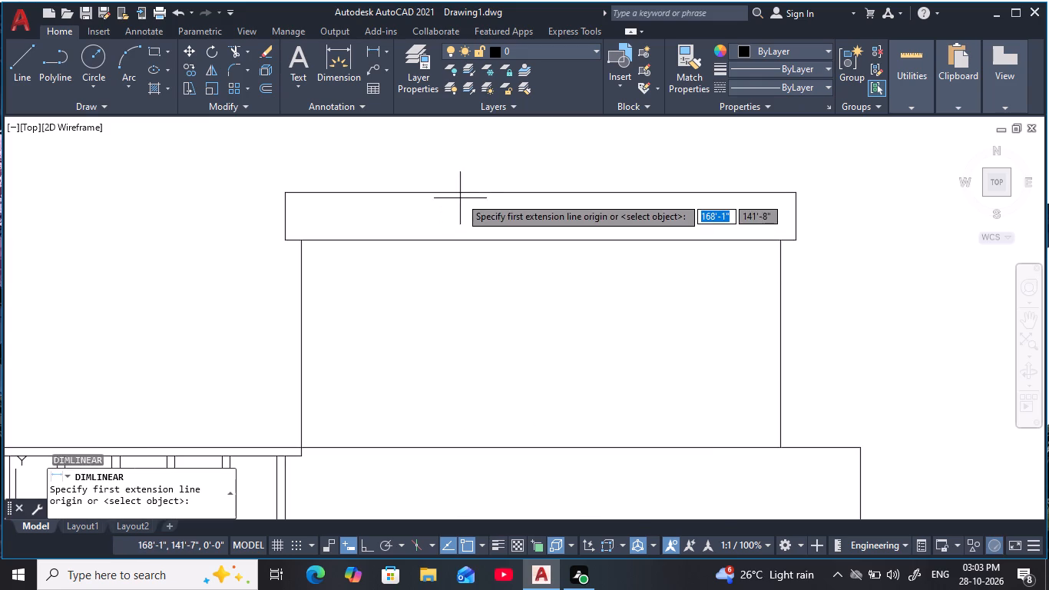
pyautogui.click(460, 194)
pyautogui.click(466, 239)
pyautogui.press('Escape')
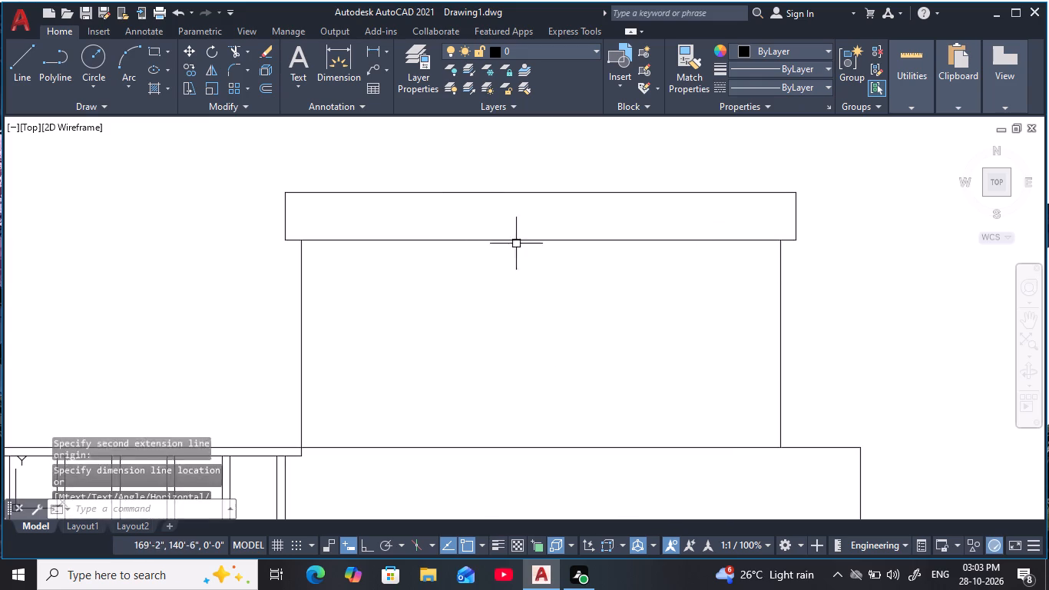
pyautogui.press('Escape')
# Measure the elevation roof slab's horizontal overhang past the staircase block wall with a temporary linear dimension.
pyautogui.scroll(-4, 538, 261)
pyautogui.moveTo(555, 280); pyautogui.dragTo(528, 163, button='middle')
pyautogui.moveTo(574, 394); pyautogui.dragTo(575, 453, button='middle')
pyautogui.scroll(2, 568, 193)
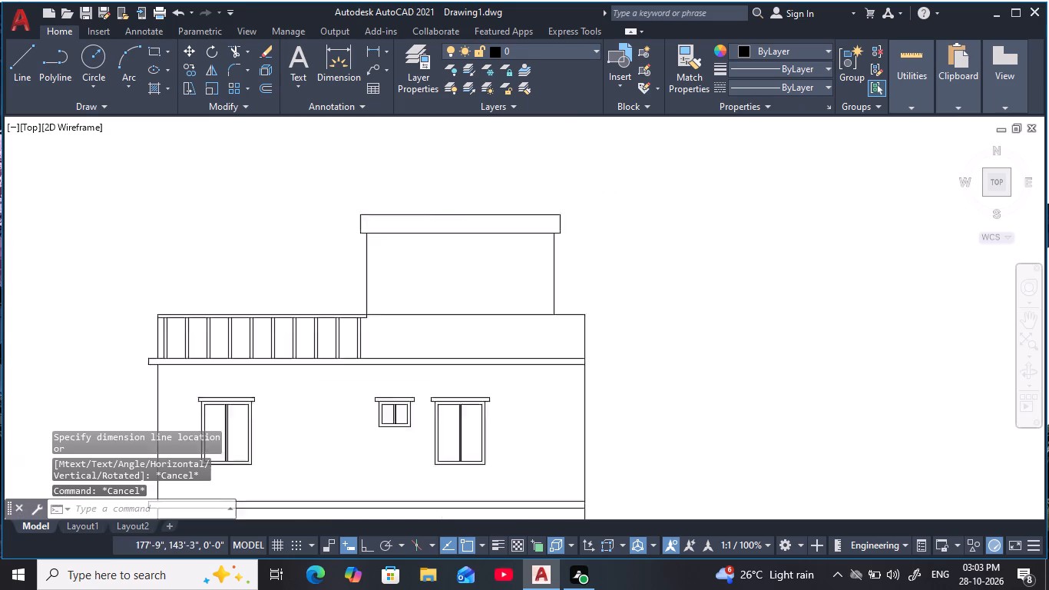
pyautogui.scroll(3, 550, 197)
pyautogui.press('Escape')
pyautogui.press('Escape')
pyautogui.write('DLI')
pyautogui.press('space')
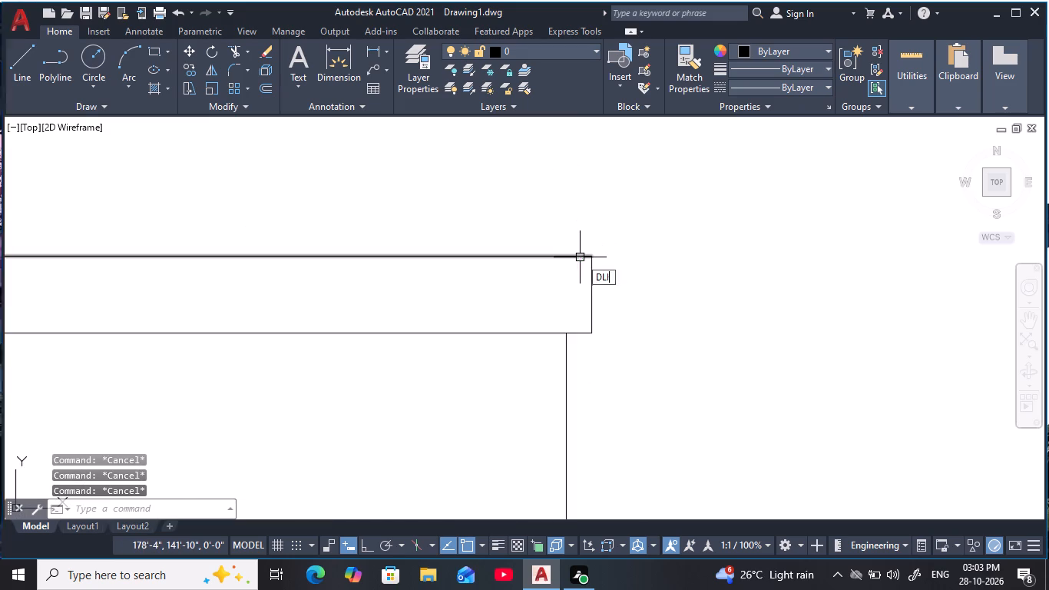
pyautogui.click(570, 334)
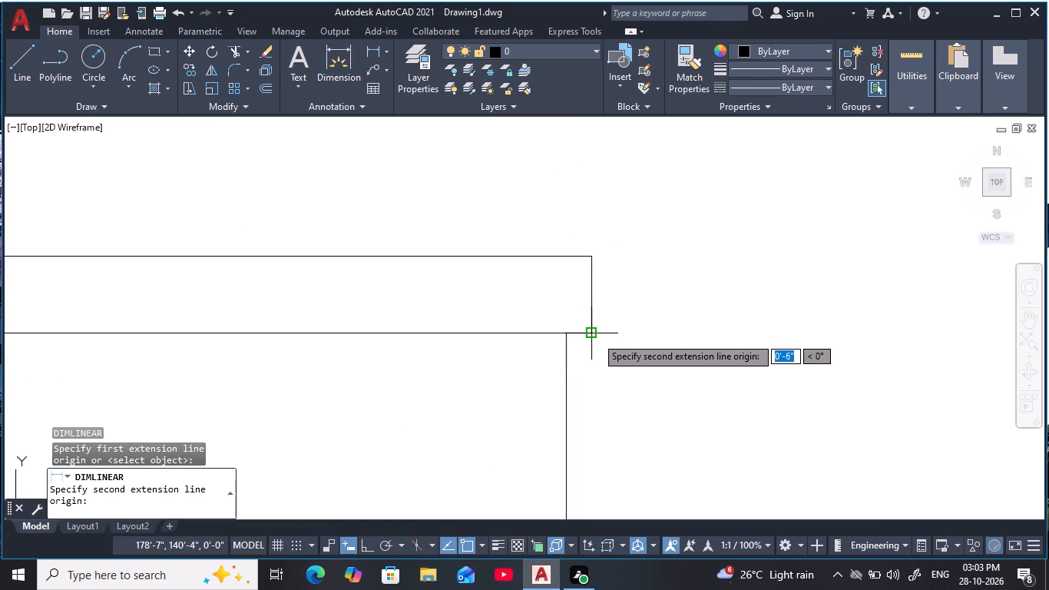
pyautogui.click(597, 336)
pyautogui.press('Escape')
# Examine the roof slab over the staircase block in the section.
pyautogui.scroll(-4, 620, 333)
pyautogui.moveTo(633, 341); pyautogui.dragTo(630, 173, button='middle')
pyautogui.scroll(-3, 630, 326)
pyautogui.moveTo(640, 372); pyautogui.dragTo(600, 264, button='middle')
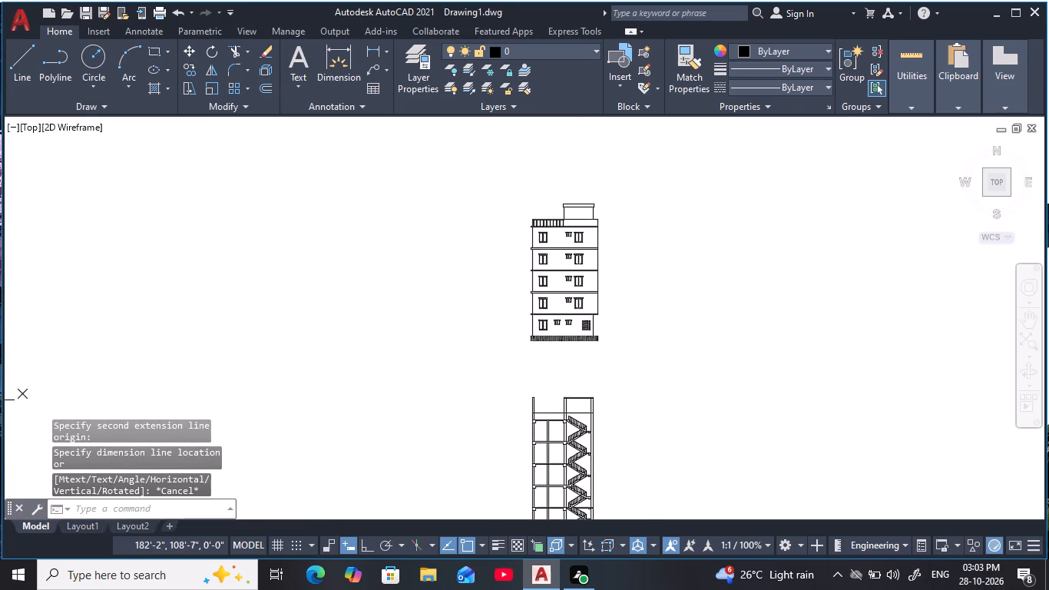
pyautogui.scroll(3, 607, 462)
pyautogui.moveTo(536, 320); pyautogui.dragTo(537, 363, button='middle')
pyautogui.scroll(3, 537, 363)
pyautogui.moveTo(538, 339); pyautogui.dragTo(546, 383, button='middle')
pyautogui.press('Escape')
pyautogui.press('Escape')
pyautogui.press('Escape')
pyautogui.press('Escape')
pyautogui.press('Escape')
pyautogui.press('Escape')
pyautogui.press('Escape')
pyautogui.press('Escape')
pyautogui.press('Escape')
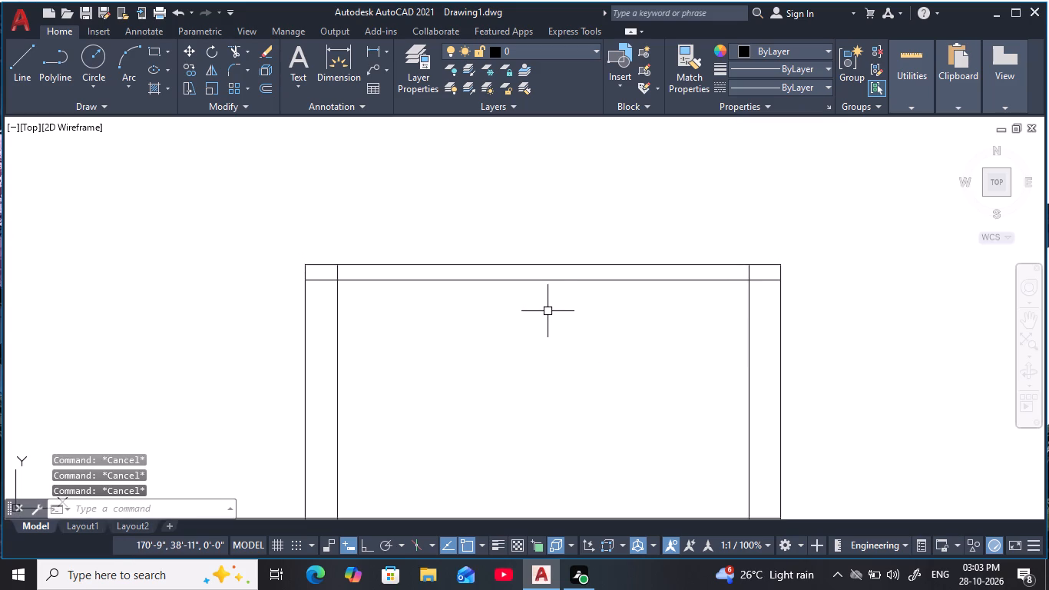
pyautogui.press('Escape')
pyautogui.press('Escape')
pyautogui.press('Escape')
pyautogui.moveTo(544, 321); pyautogui.dragTo(544, 289, button='middle')
pyautogui.press('Escape')
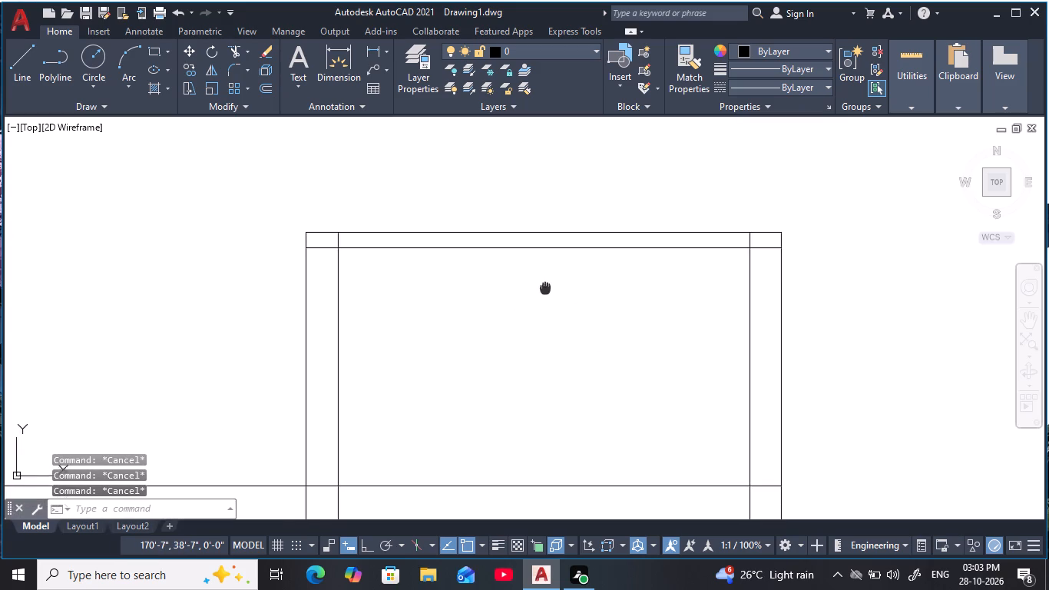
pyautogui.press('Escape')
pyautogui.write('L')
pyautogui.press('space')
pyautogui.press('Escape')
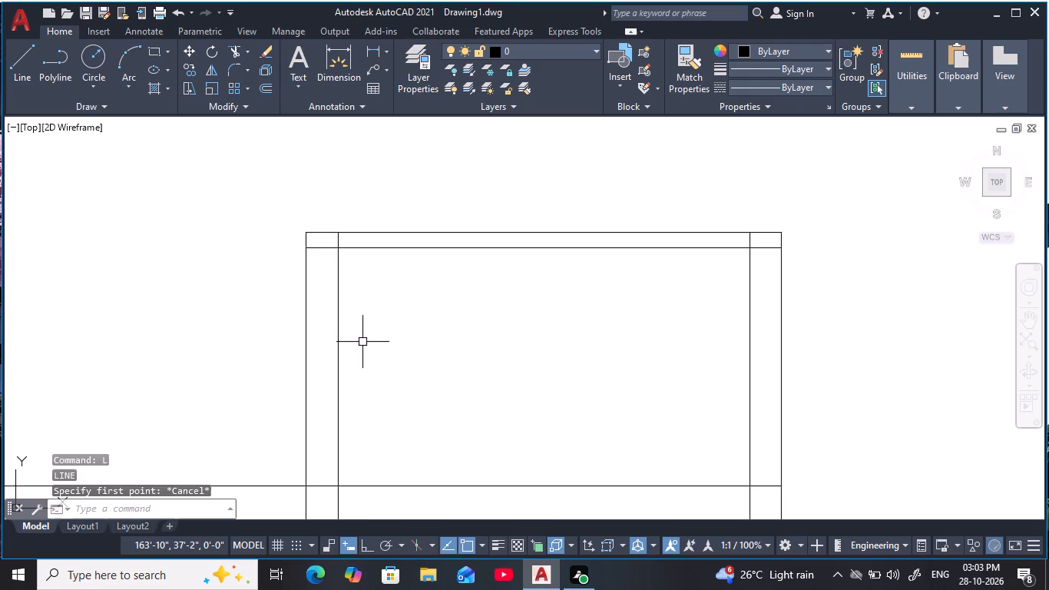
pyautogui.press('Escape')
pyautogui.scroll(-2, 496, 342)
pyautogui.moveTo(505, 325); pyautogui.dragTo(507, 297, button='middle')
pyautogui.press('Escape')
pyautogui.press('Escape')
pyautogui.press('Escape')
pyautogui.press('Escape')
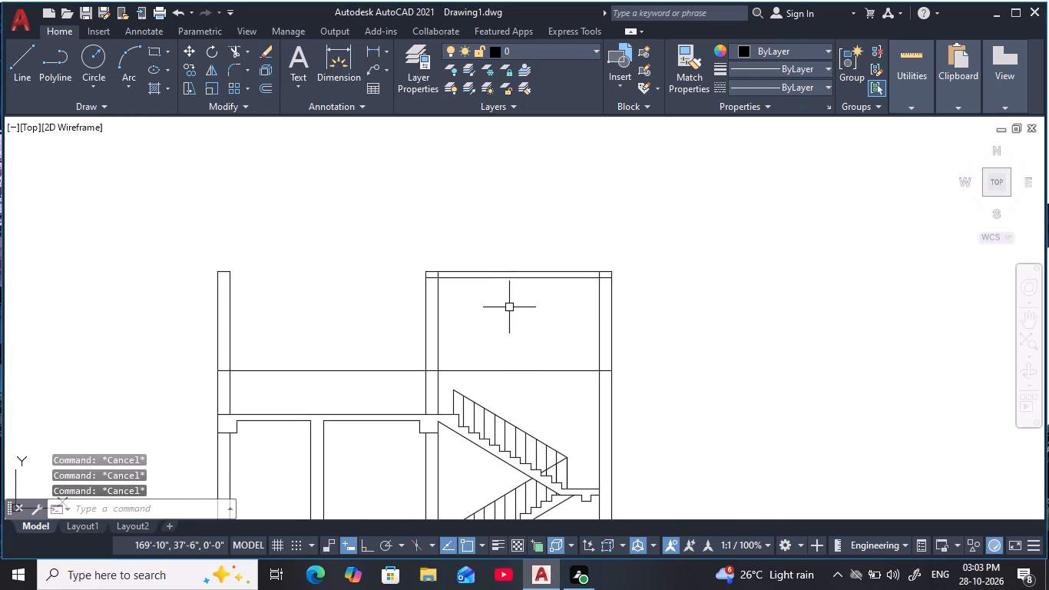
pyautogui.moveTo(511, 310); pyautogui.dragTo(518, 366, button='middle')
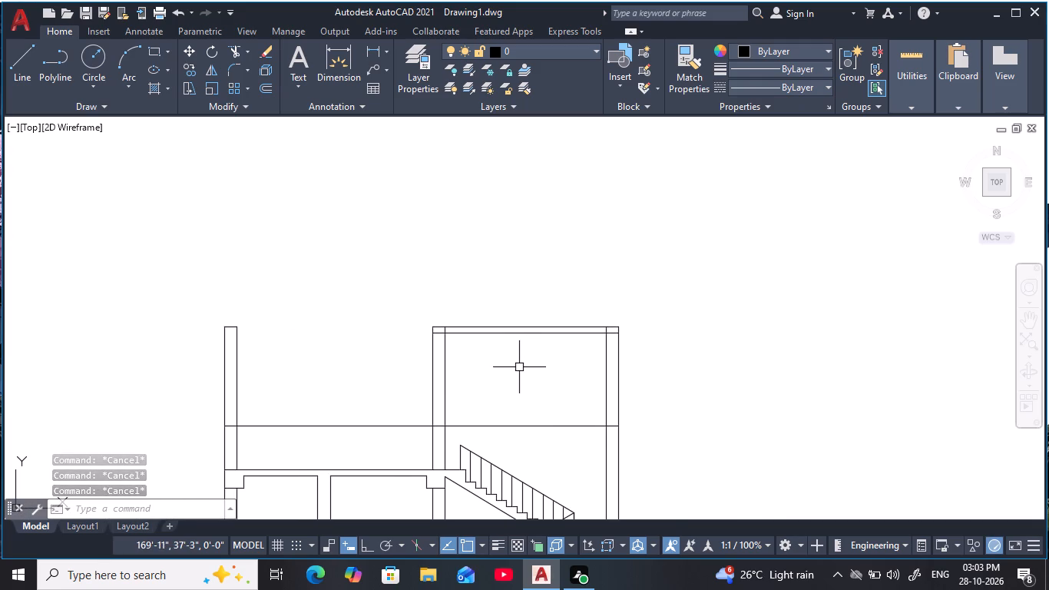
# Offset the underside line of the section's staircase roof slab 1'-6" downward.
pyautogui.press('Escape')
pyautogui.press('Escape')
pyautogui.press('Escape')
pyautogui.press('Escape')
pyautogui.press('Escape')
pyautogui.press('Escape')
pyautogui.press('Escape')
pyautogui.press('Escape')
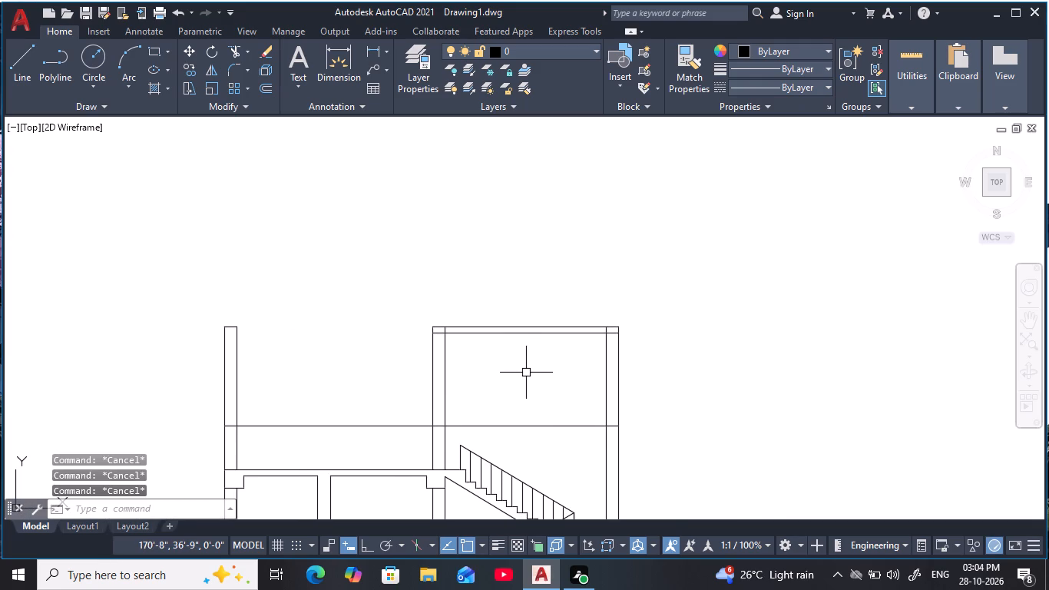
pyautogui.press('Escape')
pyautogui.press('Escape')
pyautogui.press('Escape')
pyautogui.moveTo(529, 370); pyautogui.dragTo(511, 354, button='middle')
pyautogui.press('Escape')
pyautogui.press('Escape')
pyautogui.press('o')
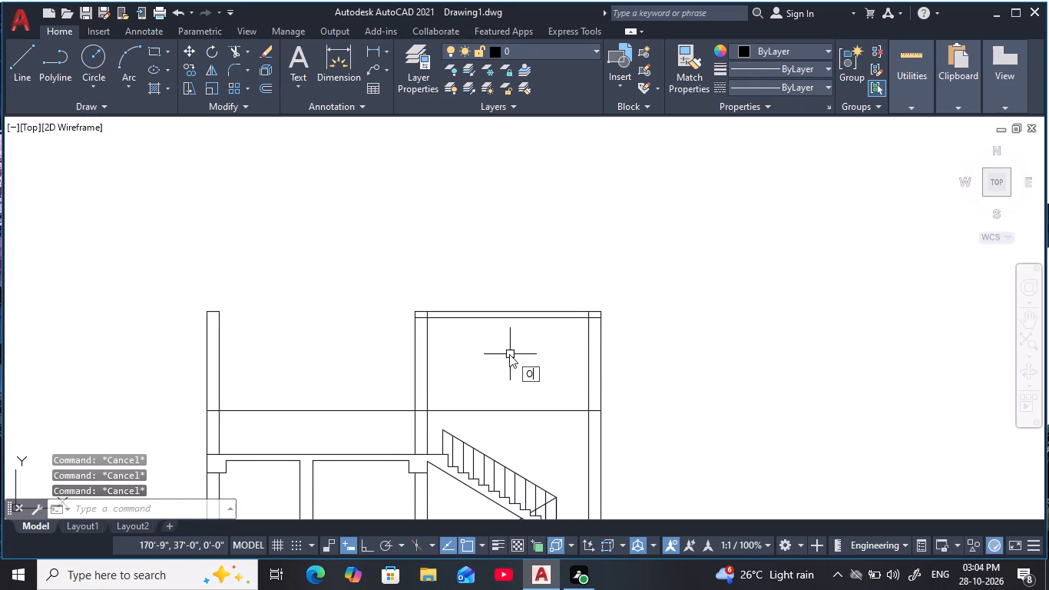
pyautogui.press('space')
pyautogui.write("1'")
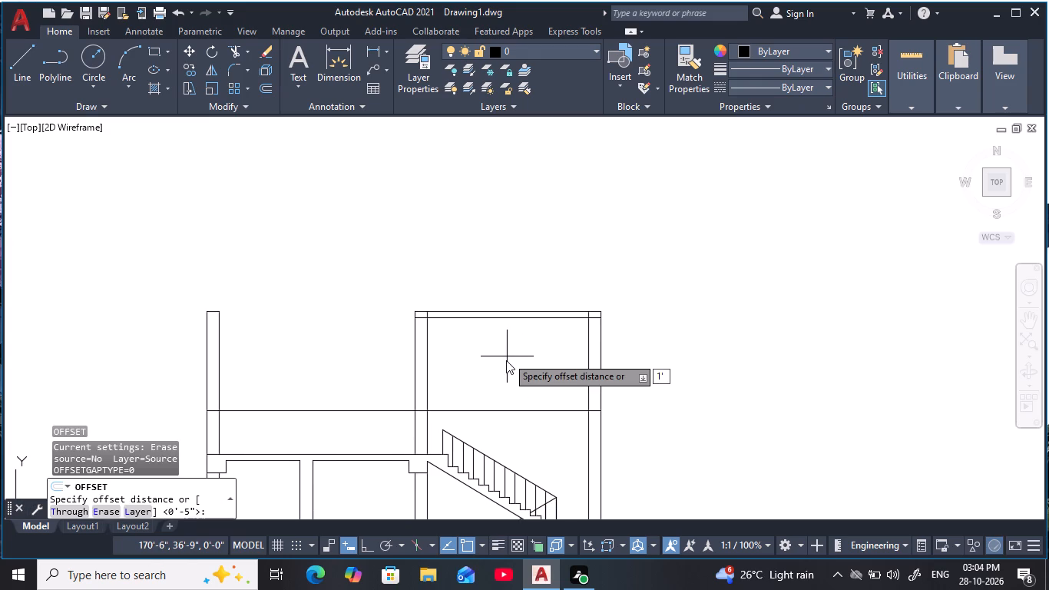
pyautogui.write('6')
pyautogui.press('space')
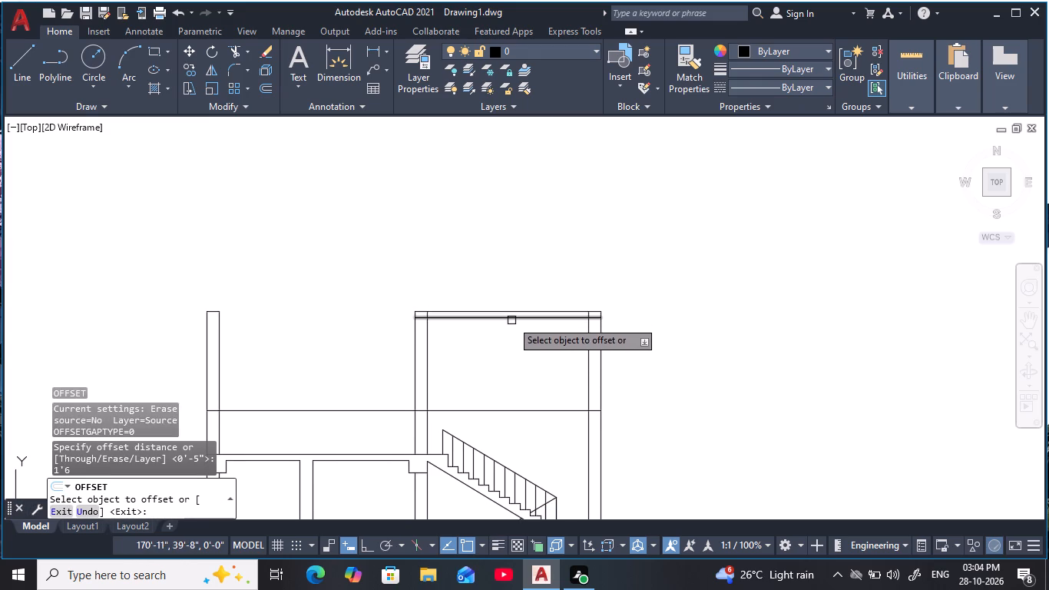
pyautogui.click(511, 320)
pyautogui.click(505, 392)
pyautogui.press('Escape')
pyautogui.press('Escape')
pyautogui.press('Escape')
pyautogui.press('Escape')
pyautogui.press('Escape')
pyautogui.press('Escape')
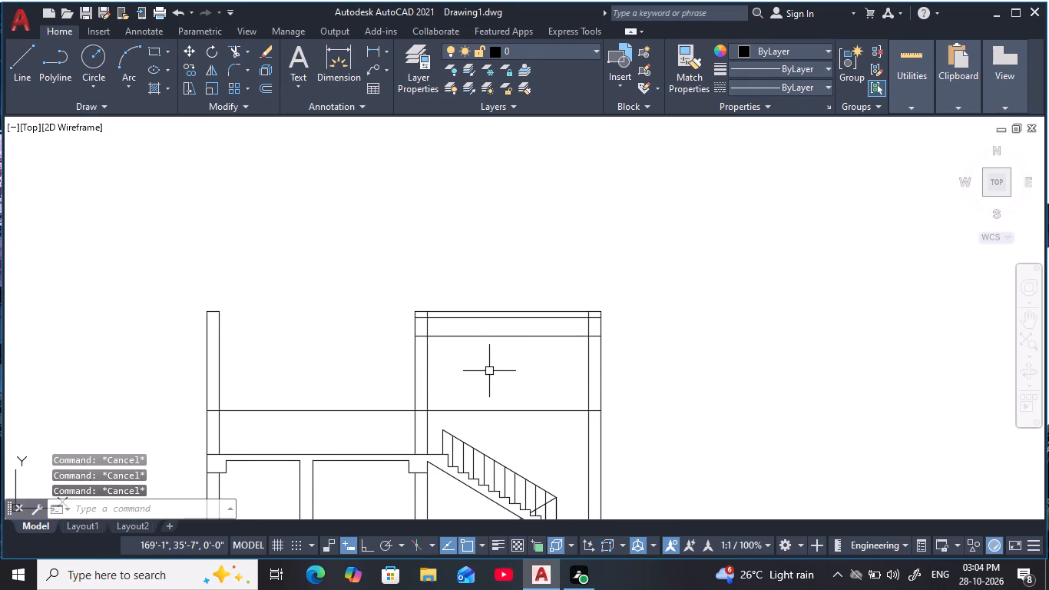
# Offset the new line below the staircase roof slab another 6" downward.
pyautogui.write('O 6')
pyautogui.press('space')
pyautogui.click(505, 336)
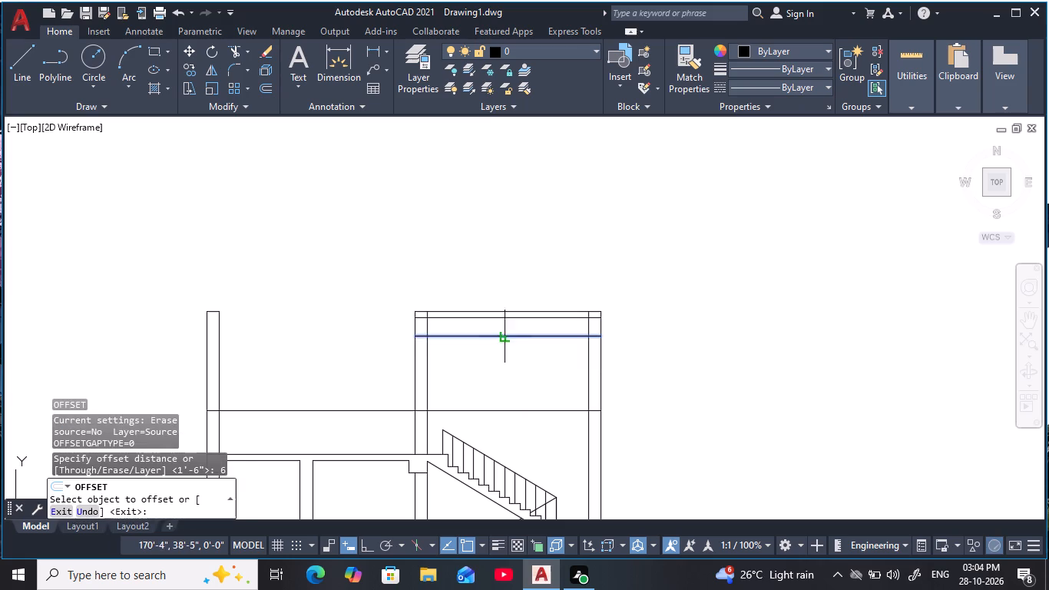
pyautogui.click(501, 376)
pyautogui.press('Escape')
pyautogui.press('Escape')
# Trim the crossing wall and slab lines at both ends of the staircase roof, leaving a closed inner rectangle between the walls.
pyautogui.scroll(2, 463, 332)
pyautogui.moveTo(463, 332); pyautogui.dragTo(480, 300, button='middle')
pyautogui.press('Escape')
pyautogui.press('Escape')
pyautogui.press('Escape')
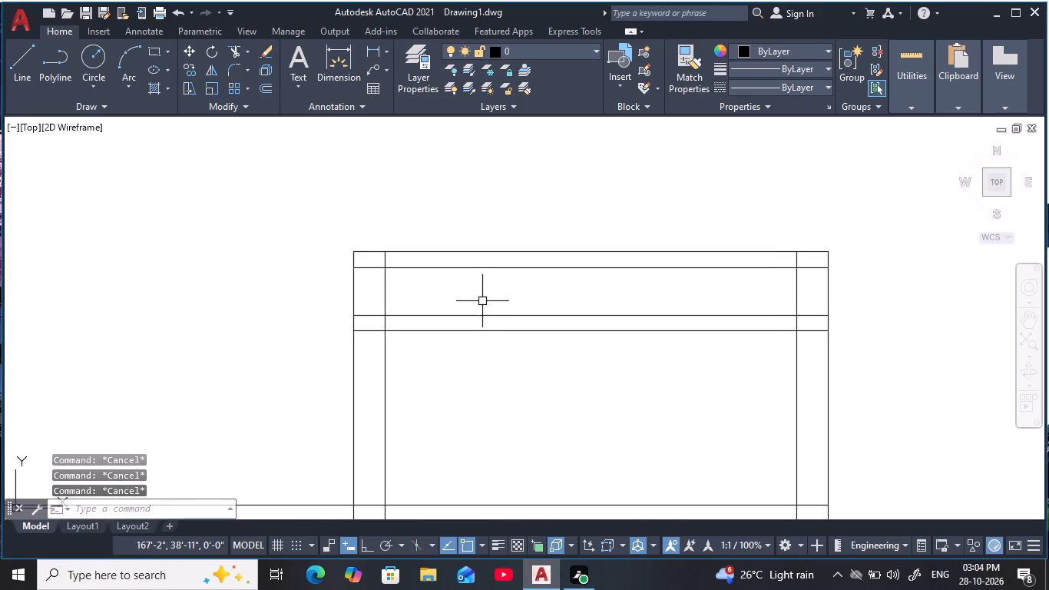
pyautogui.write('TR')
pyautogui.press('space')
pyautogui.scroll(1, 413, 308)
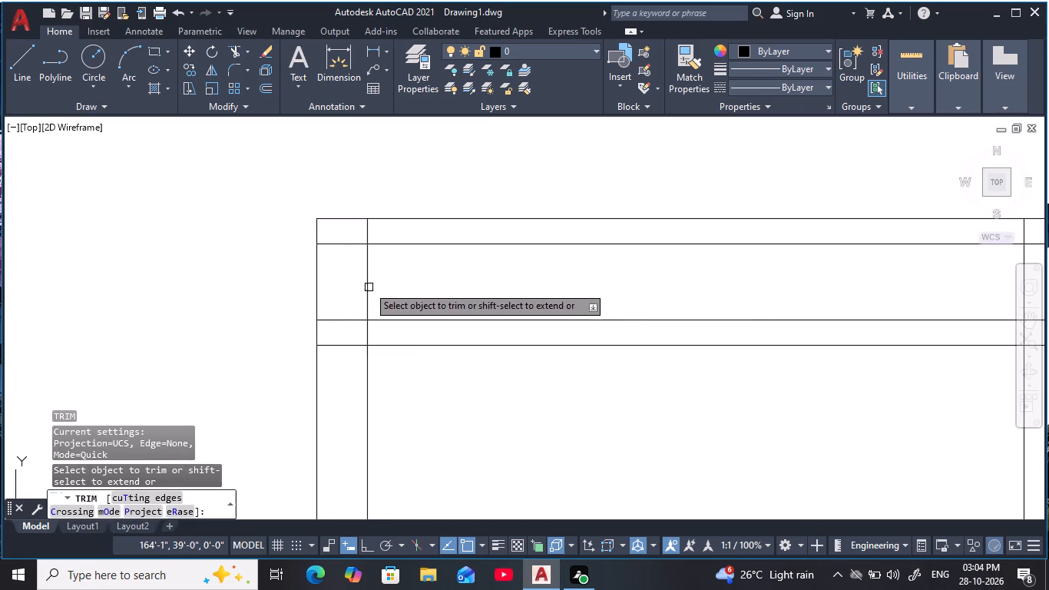
pyautogui.scroll(1, 351, 244)
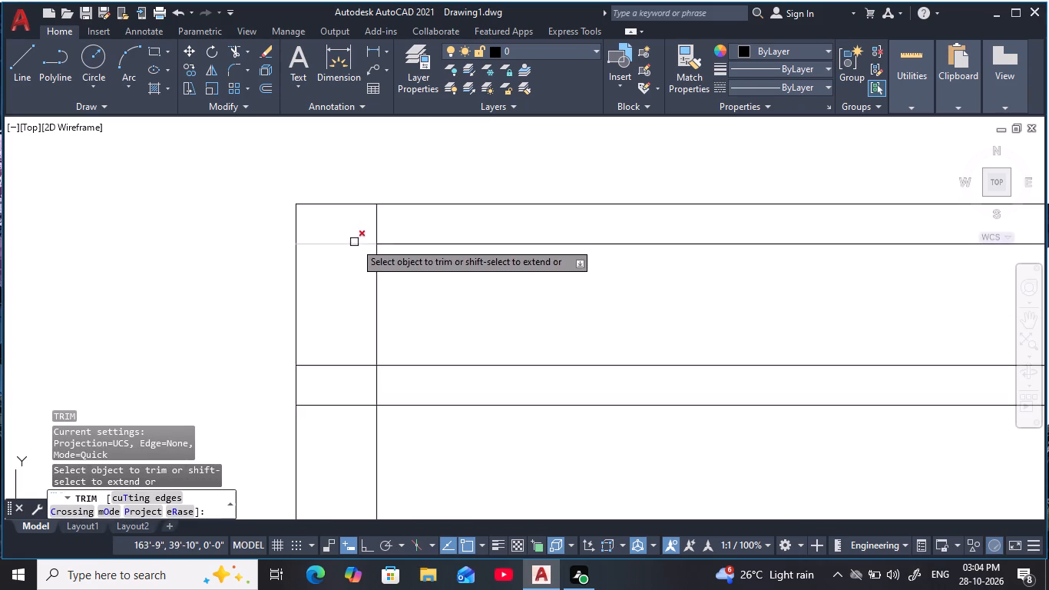
pyautogui.moveTo(401, 221); pyautogui.dragTo(382, 382)
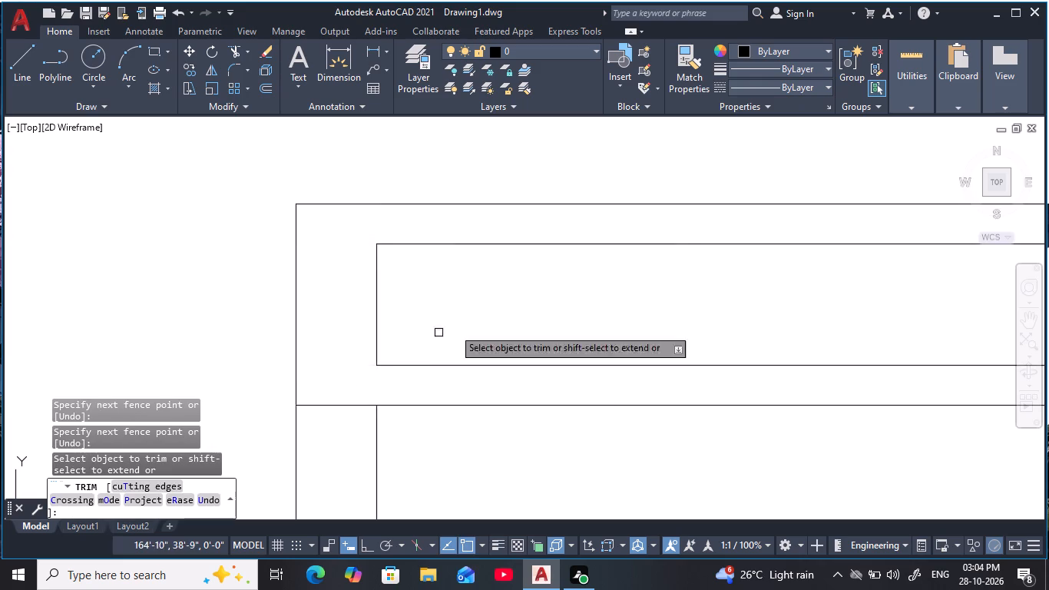
pyautogui.moveTo(555, 303); pyautogui.dragTo(315, 308, button='middle')
pyautogui.scroll(-2, 315, 308)
pyautogui.moveTo(857, 257); pyautogui.dragTo(882, 264)
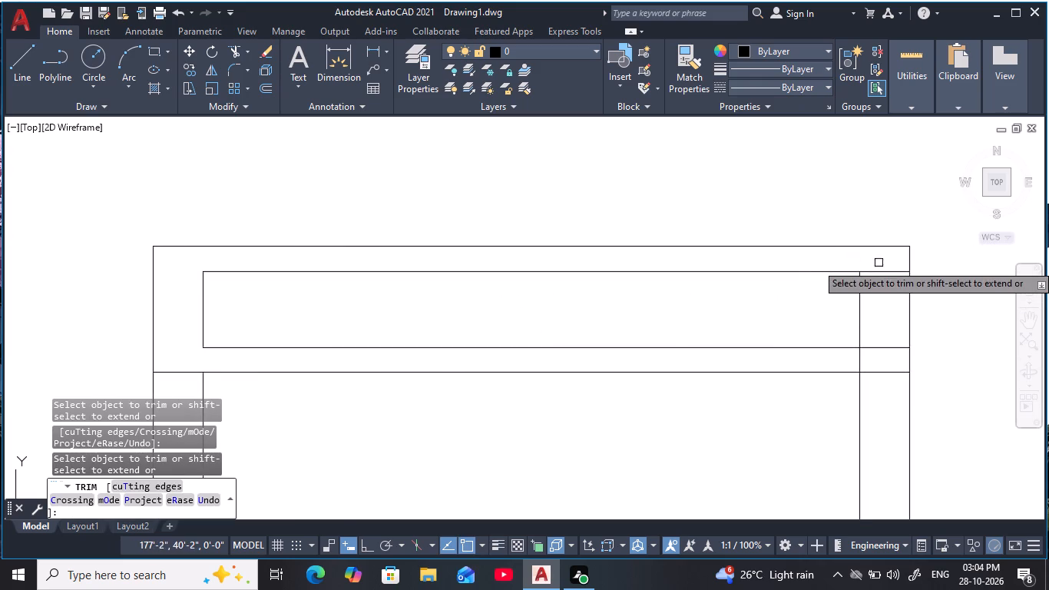
pyautogui.moveTo(882, 264); pyautogui.dragTo(893, 323)
pyautogui.moveTo(891, 287); pyautogui.dragTo(877, 264)
pyautogui.moveTo(902, 329); pyautogui.dragTo(873, 358)
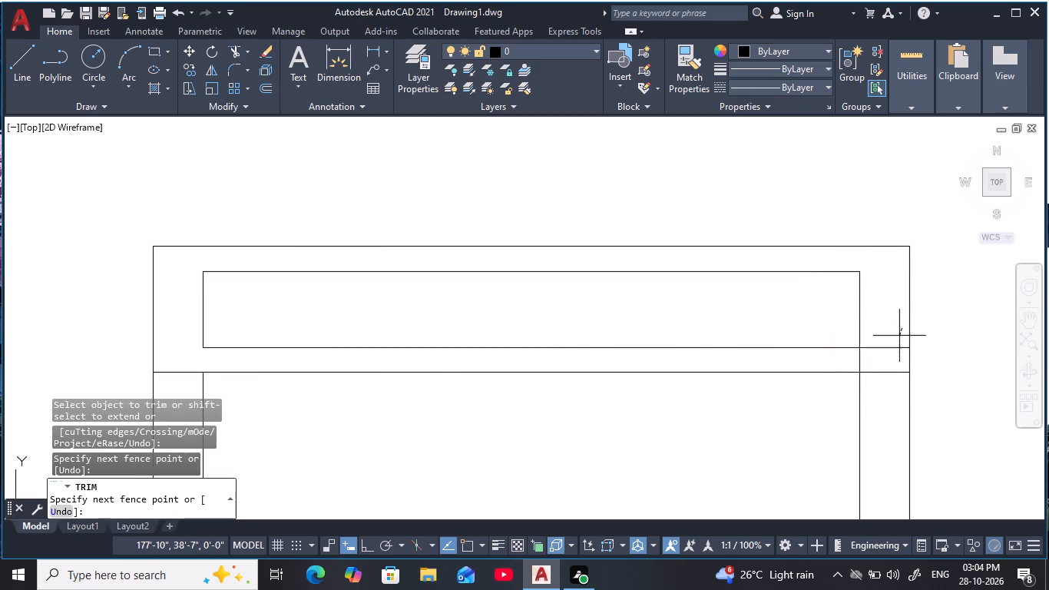
pyautogui.moveTo(873, 358); pyautogui.dragTo(851, 362)
pyautogui.scroll(-3, 741, 326)
pyautogui.moveTo(730, 326); pyautogui.dragTo(795, 323, button='middle')
pyautogui.press('Escape')
pyautogui.scroll(1, 790, 339)
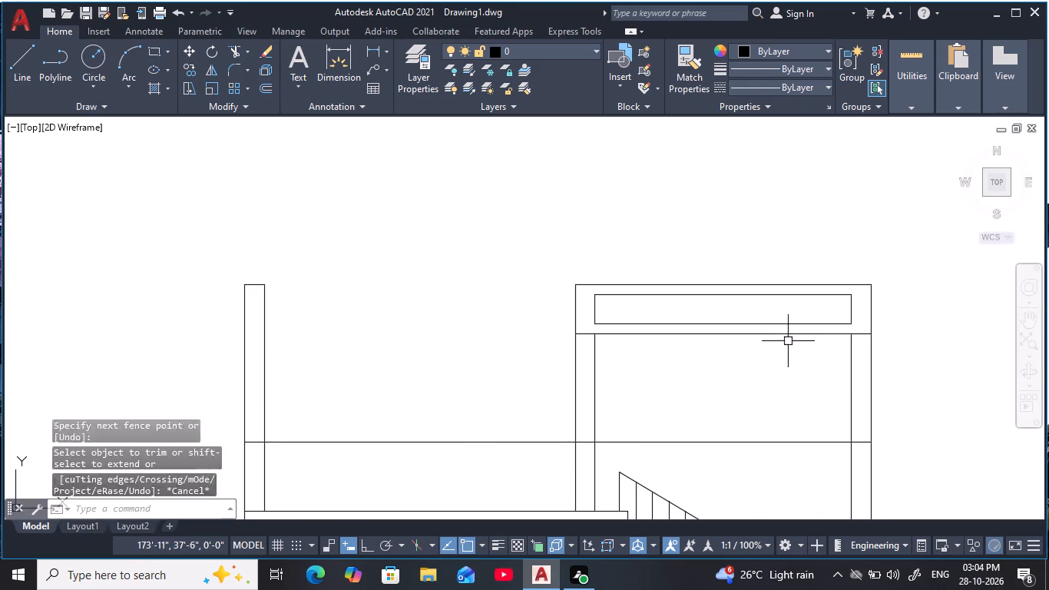
pyautogui.press('Escape')
pyautogui.press('Escape')
pyautogui.press('Escape')
pyautogui.press('Escape')
pyautogui.press('Escape')
pyautogui.press('Escape')
pyautogui.press('Escape')
# Trim the section's terrace parapet wall down to the horizontal line above the top floor slab, removing its old top edge.
pyautogui.scroll(-1, 763, 360)
pyautogui.moveTo(763, 360); pyautogui.dragTo(763, 361, button='middle')
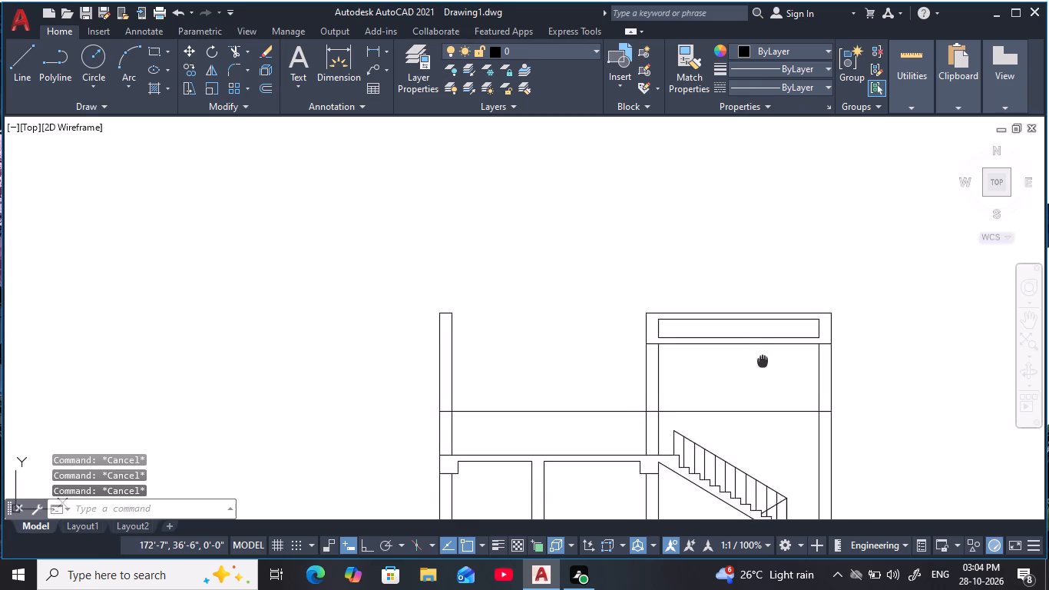
pyautogui.moveTo(763, 361); pyautogui.dragTo(717, 353, button='middle')
pyautogui.press('Escape')
pyautogui.press('Escape')
pyautogui.press('Escape')
pyautogui.moveTo(518, 389); pyautogui.dragTo(521, 375, button='middle')
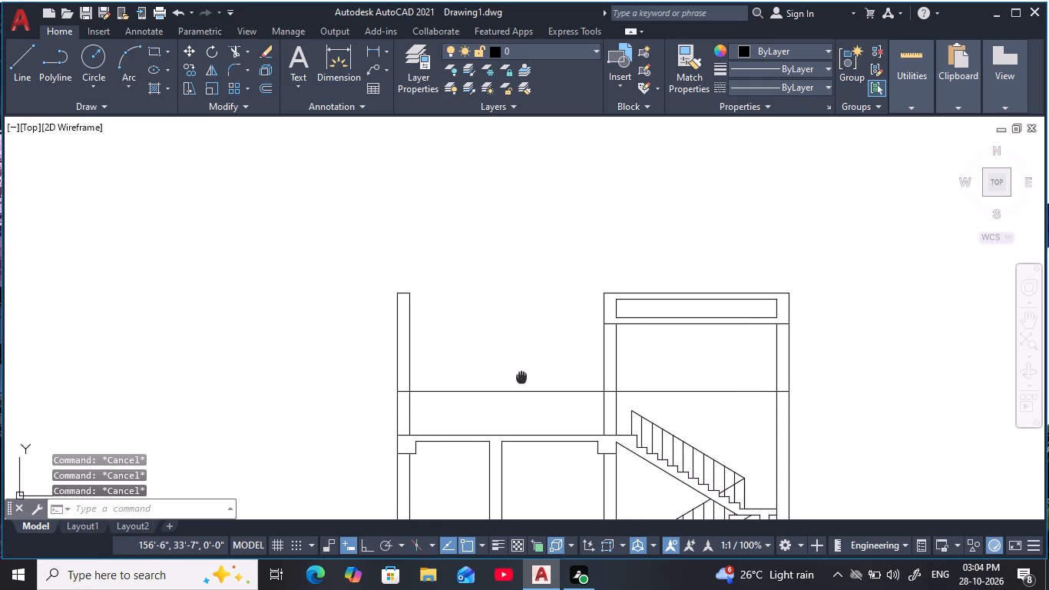
pyautogui.moveTo(521, 375); pyautogui.dragTo(522, 371, button='middle')
pyautogui.press('Escape')
pyautogui.scroll(1, 486, 366)
pyautogui.press('Escape')
pyautogui.press('Escape')
pyautogui.press('Escape')
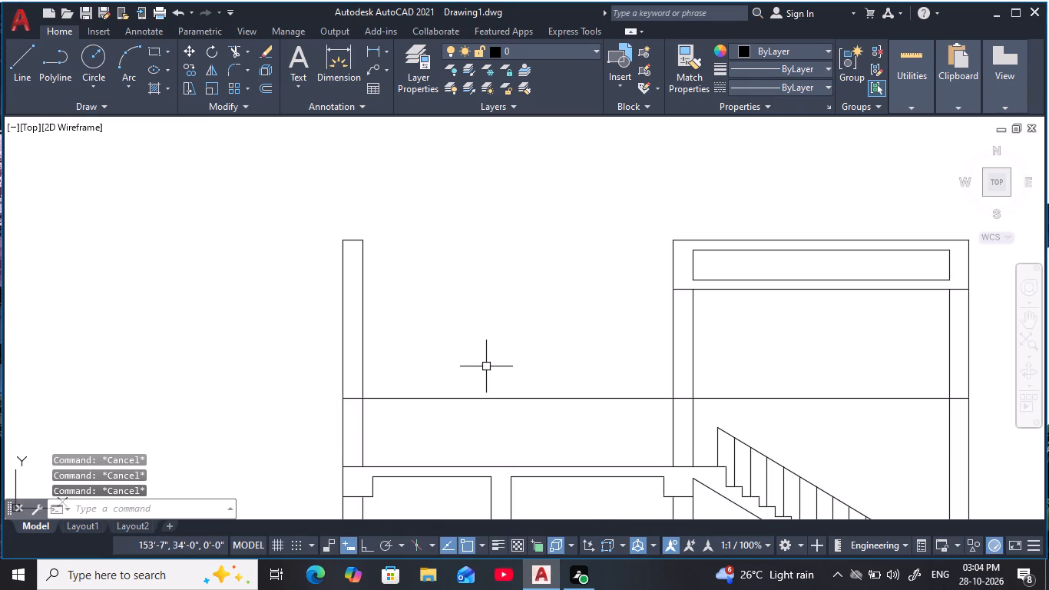
pyautogui.write('TR')
pyautogui.press('space')
pyautogui.moveTo(441, 363); pyautogui.dragTo(287, 370)
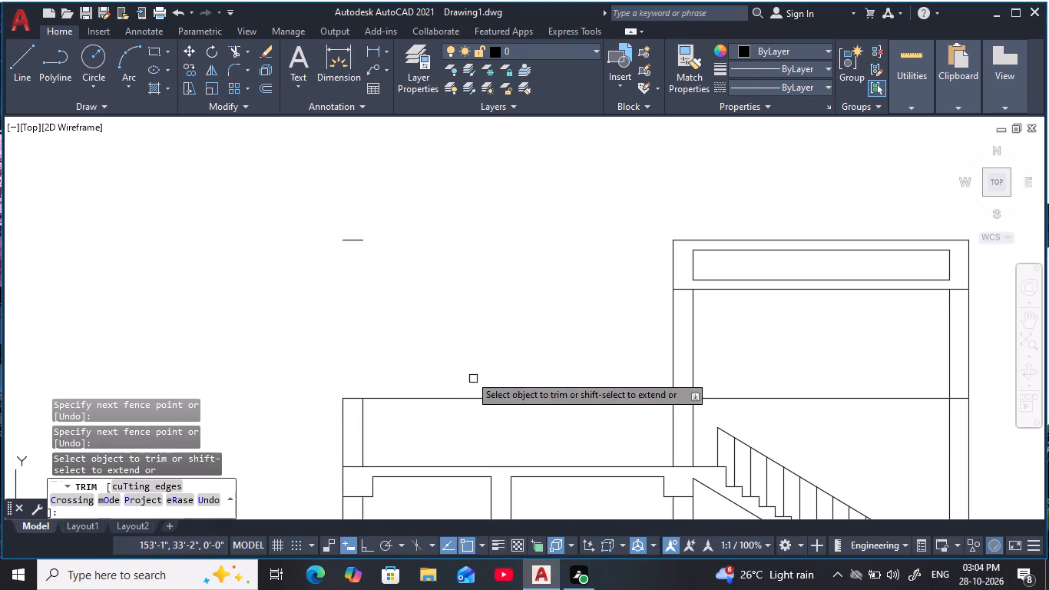
pyautogui.moveTo(348, 251); pyautogui.dragTo(352, 210)
pyautogui.moveTo(462, 295); pyautogui.dragTo(461, 286, button='middle')
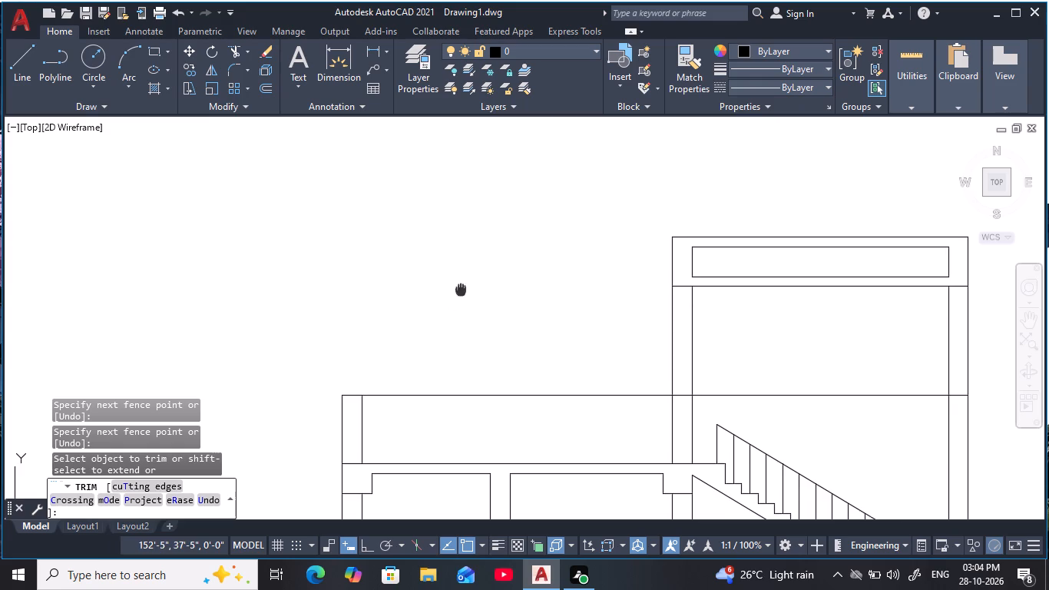
pyautogui.moveTo(461, 286); pyautogui.dragTo(462, 245, button='middle')
# Trim away the parapet-level horizontal line across the terrace, the staircase block and both staircase walls, keeping only the parapet's top edge.
pyautogui.moveTo(518, 369); pyautogui.dragTo(493, 324)
pyautogui.moveTo(554, 338); pyautogui.dragTo(524, 305, button='middle')
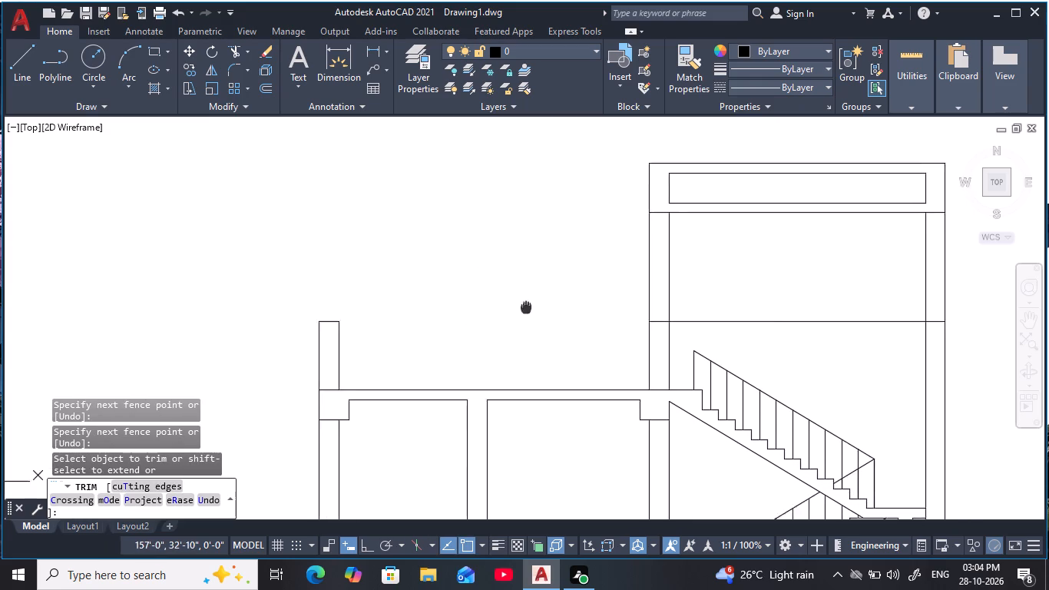
pyautogui.moveTo(524, 305); pyautogui.dragTo(506, 287, button='middle')
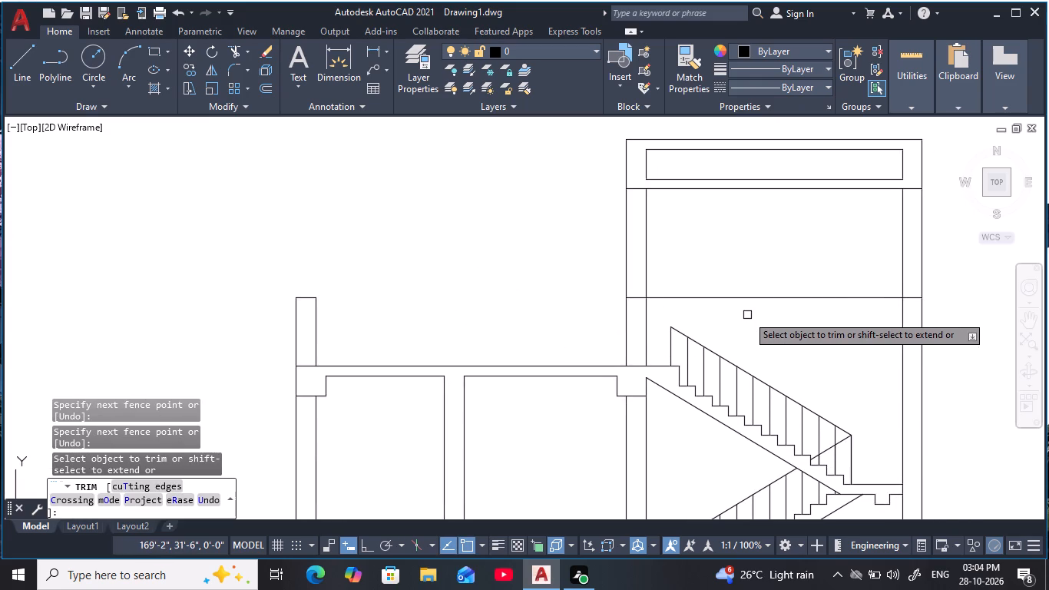
pyautogui.moveTo(769, 330); pyautogui.dragTo(739, 281)
pyautogui.moveTo(763, 294); pyautogui.dragTo(766, 280, button='middle')
pyautogui.scroll(1, 646, 296)
pyautogui.click(637, 277)
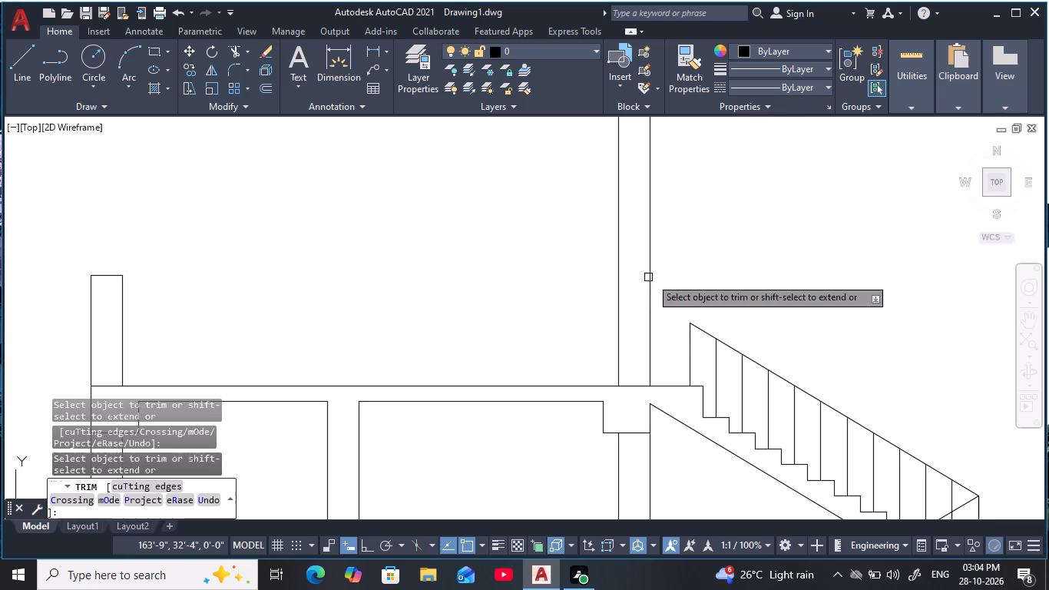
pyautogui.scroll(-1, 834, 291)
pyautogui.moveTo(829, 291); pyautogui.dragTo(667, 307, button='middle')
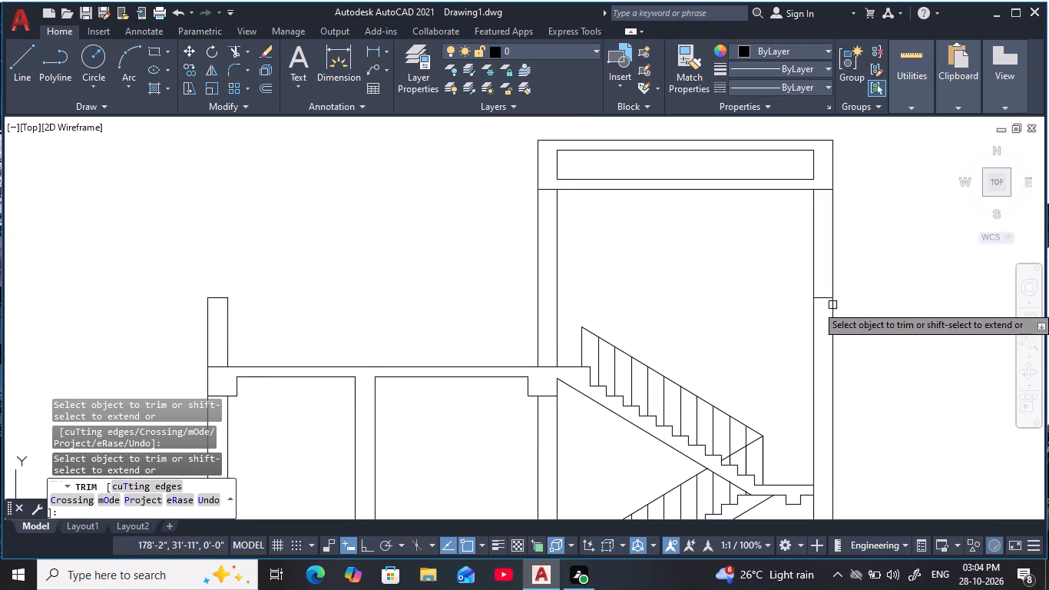
pyautogui.click(823, 299)
# Examine the full height of the building section from the staircase roof down to the base.
pyautogui.moveTo(753, 247); pyautogui.dragTo(812, 257, button='middle')
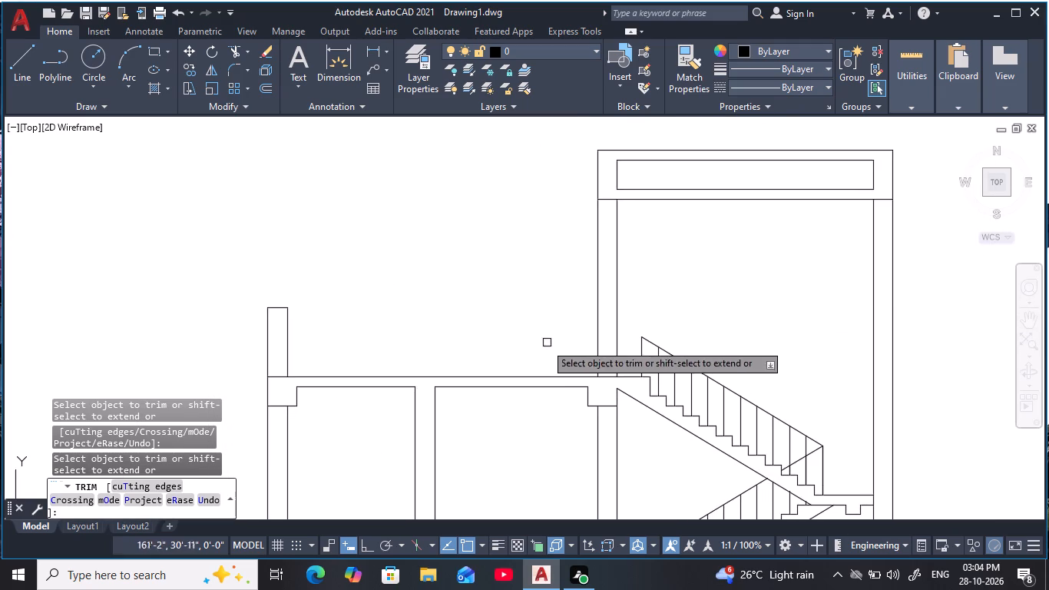
pyautogui.moveTo(538, 346); pyautogui.dragTo(601, 322, button='middle')
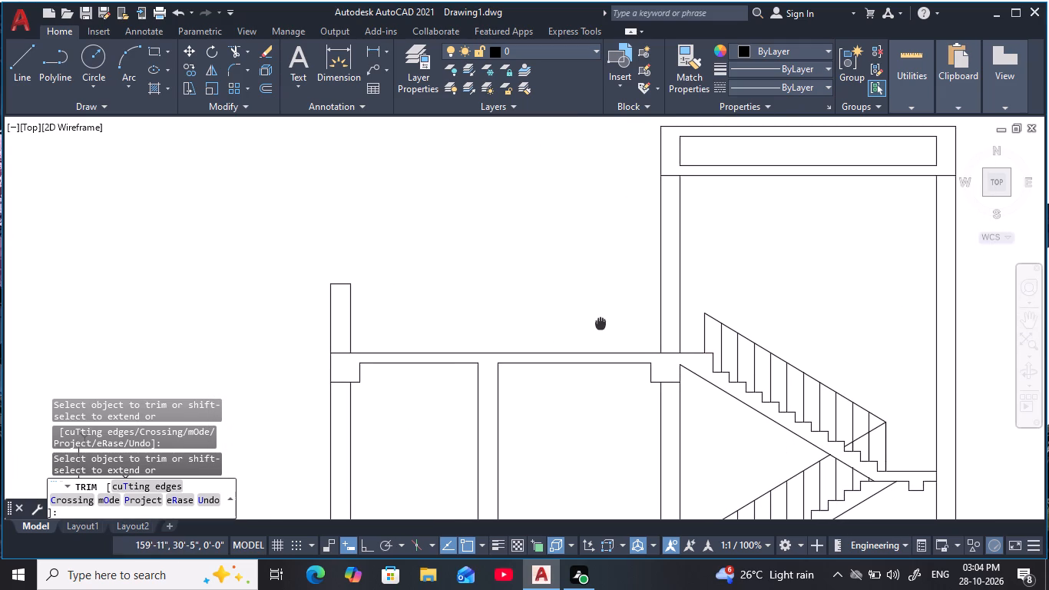
pyautogui.moveTo(601, 322); pyautogui.dragTo(601, 322, button='middle')
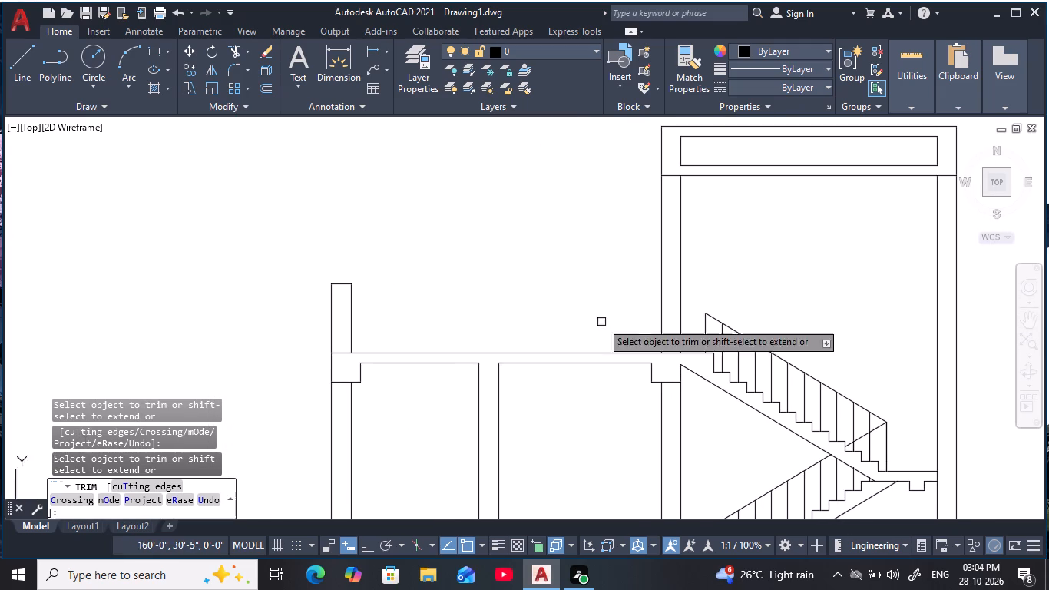
pyautogui.scroll(-1, 601, 322)
pyautogui.moveTo(601, 322); pyautogui.dragTo(568, 284, button='middle')
pyautogui.moveTo(573, 383); pyautogui.dragTo(561, 307, button='middle')
pyautogui.scroll(-2, 563, 305)
pyautogui.moveTo(568, 317); pyautogui.dragTo(547, 270, button='middle')
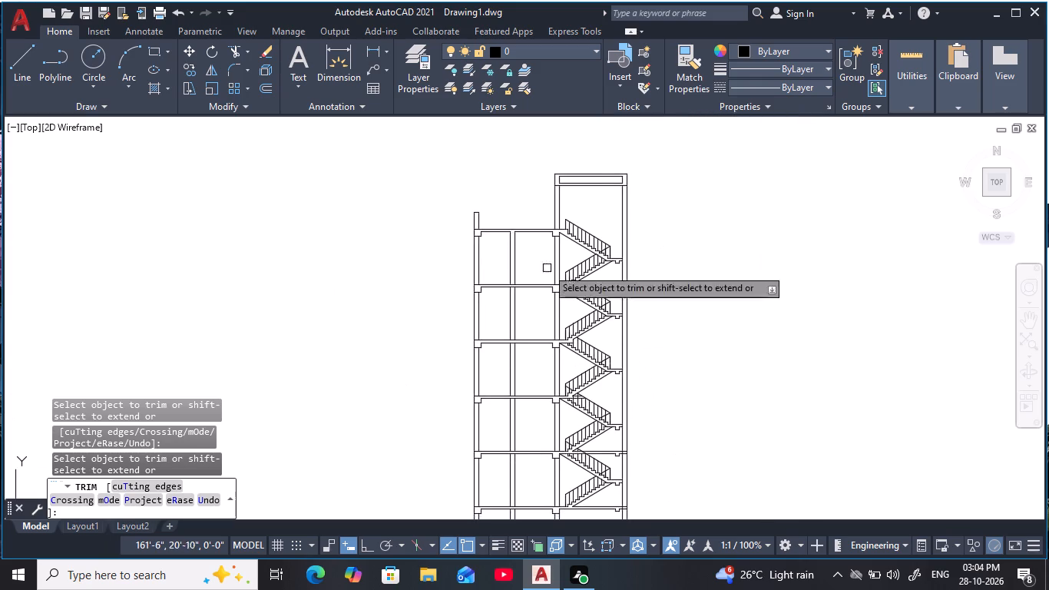
pyautogui.moveTo(571, 326); pyautogui.dragTo(571, 277, button='middle')
pyautogui.press('Escape')
pyautogui.press('Escape')
pyautogui.press('Escape')
pyautogui.middleClick(572, 336)
pyautogui.press('Escape')
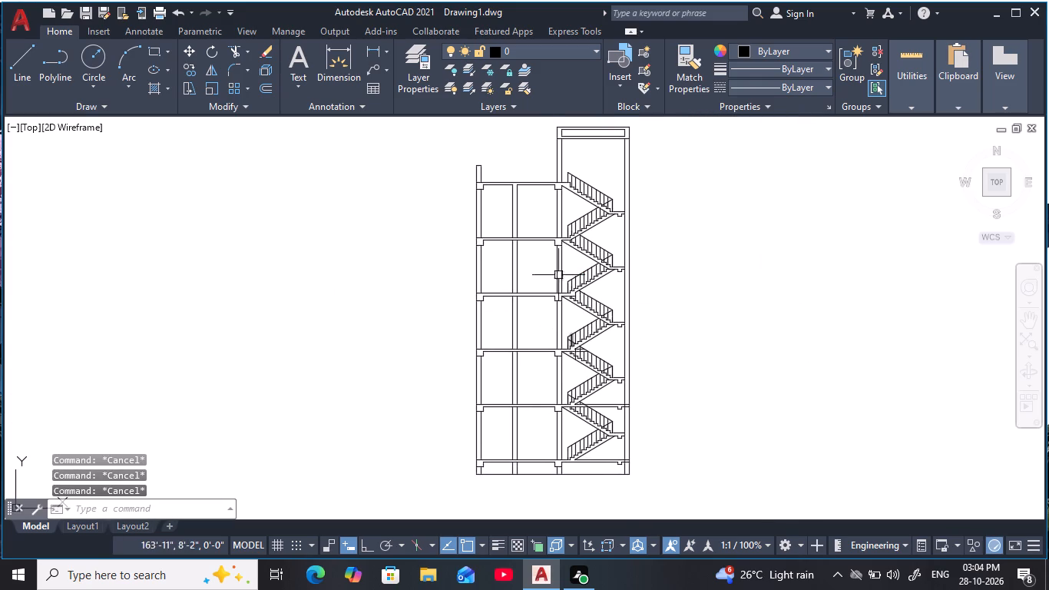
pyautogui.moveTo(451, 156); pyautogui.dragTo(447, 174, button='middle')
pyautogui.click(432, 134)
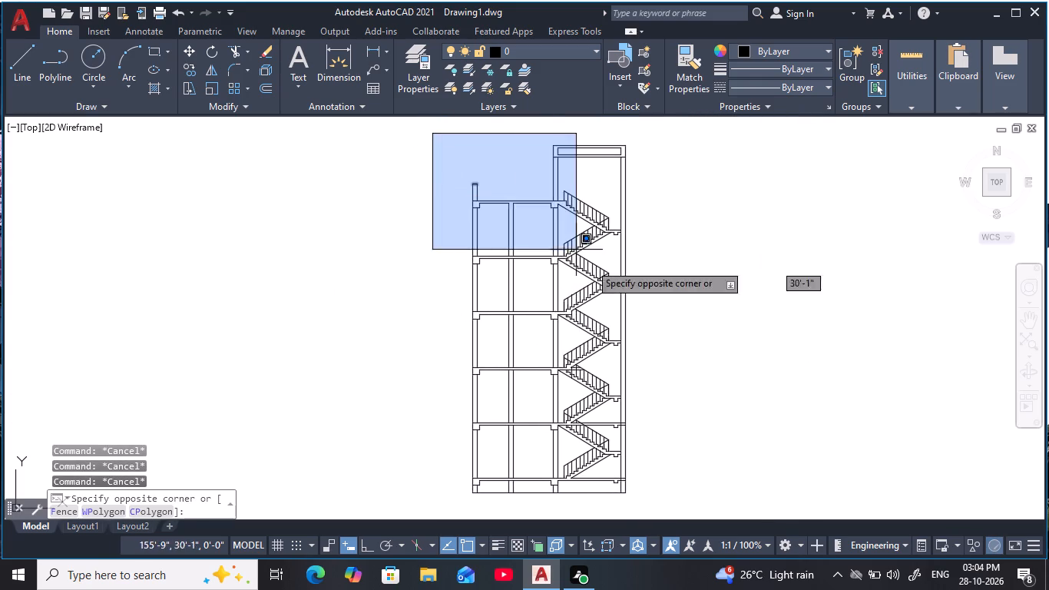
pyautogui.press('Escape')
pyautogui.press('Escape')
# Draw a horizontal construction line through the bottom corner of the elevation's hatched plinth.
pyautogui.moveTo(687, 305); pyautogui.dragTo(745, 568, button='middle')
pyautogui.moveTo(690, 315); pyautogui.dragTo(637, 349, button='middle')
pyautogui.press('Escape')
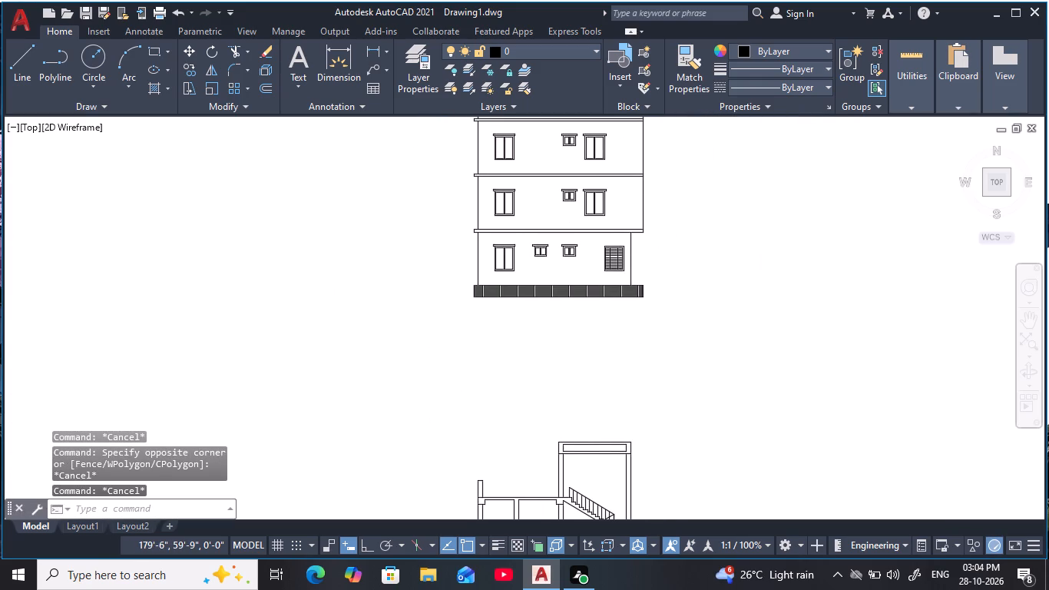
pyautogui.write('XL')
pyautogui.press('space')
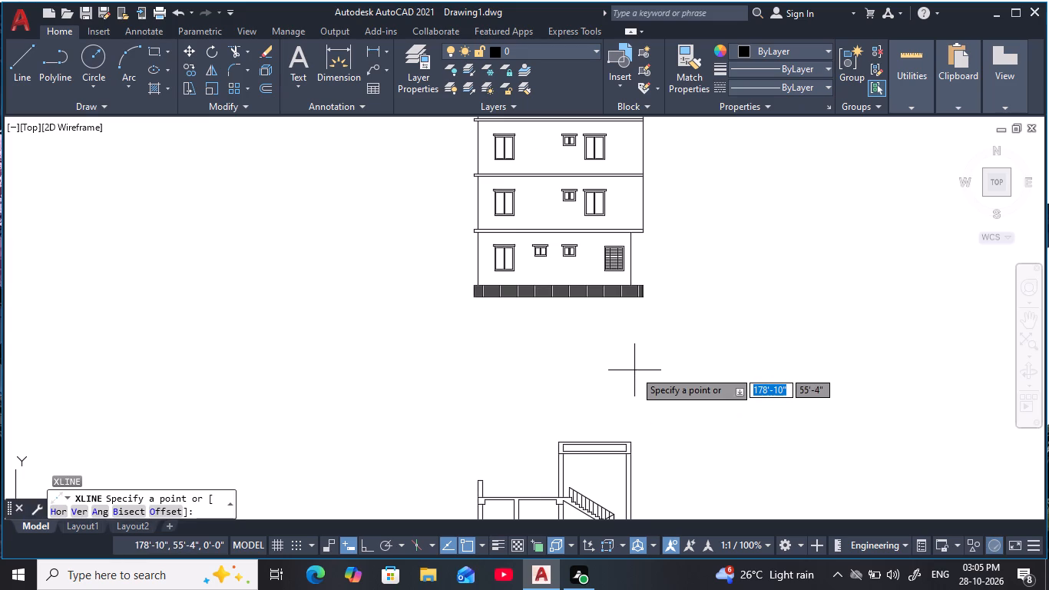
pyautogui.press('h')
pyautogui.press('space')
pyautogui.scroll(3, 665, 282)
pyautogui.scroll(1, 601, 346)
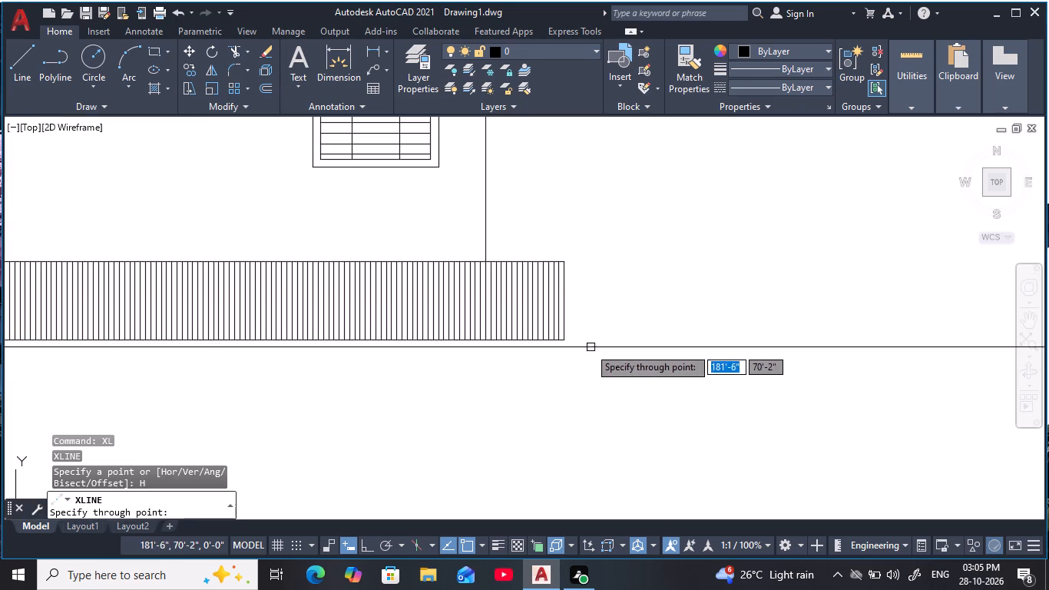
pyautogui.click(566, 342)
pyautogui.press('Escape')
pyautogui.press('Escape')
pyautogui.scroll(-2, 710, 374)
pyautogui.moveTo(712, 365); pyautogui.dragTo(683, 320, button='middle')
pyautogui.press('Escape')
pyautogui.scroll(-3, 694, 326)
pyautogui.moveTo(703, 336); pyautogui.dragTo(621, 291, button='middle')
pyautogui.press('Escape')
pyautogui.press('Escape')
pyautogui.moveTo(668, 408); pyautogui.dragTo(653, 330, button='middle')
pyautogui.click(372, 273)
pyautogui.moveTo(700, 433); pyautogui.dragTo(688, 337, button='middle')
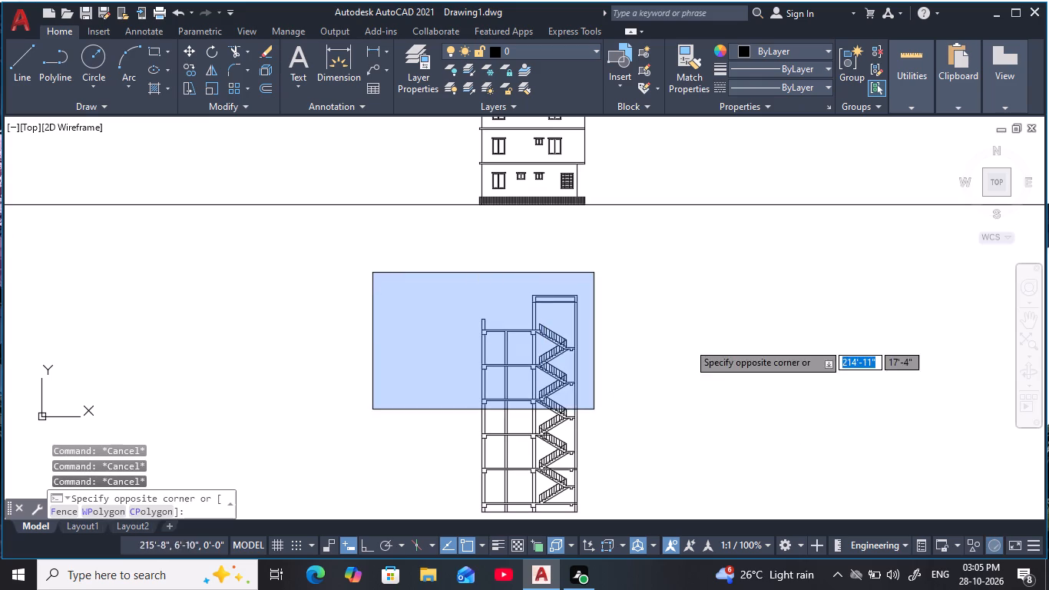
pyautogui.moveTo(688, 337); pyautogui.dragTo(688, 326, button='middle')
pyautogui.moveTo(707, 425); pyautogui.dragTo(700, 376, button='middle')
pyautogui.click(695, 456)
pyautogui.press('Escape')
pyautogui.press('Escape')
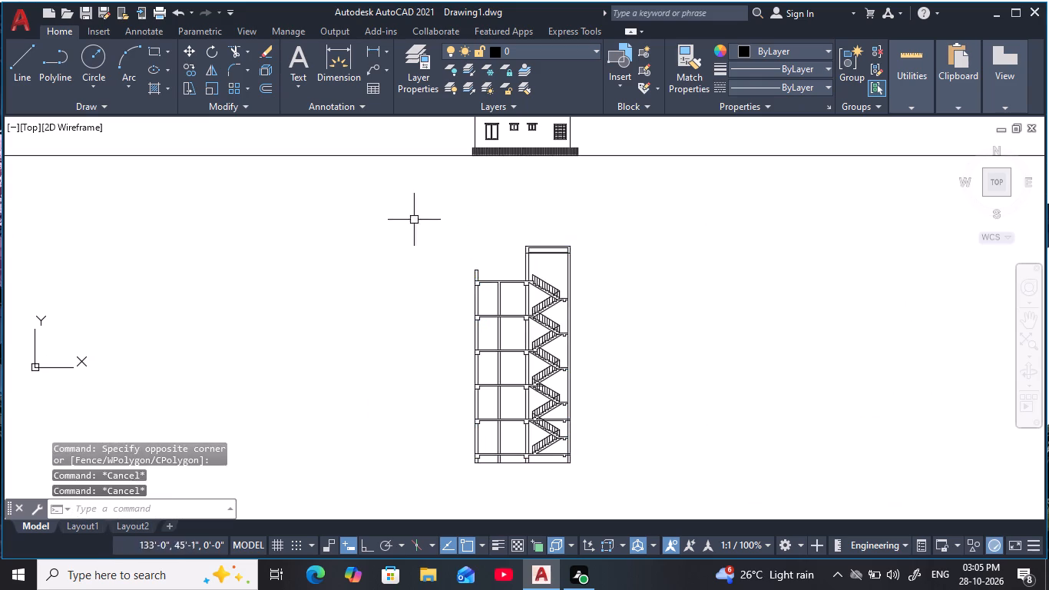
# Move the whole building section by its bottom outer corner onto the construction line at the elevation's base, beside the elevation.
pyautogui.moveTo(409, 219); pyautogui.dragTo(419, 231)
pyautogui.click(739, 515)
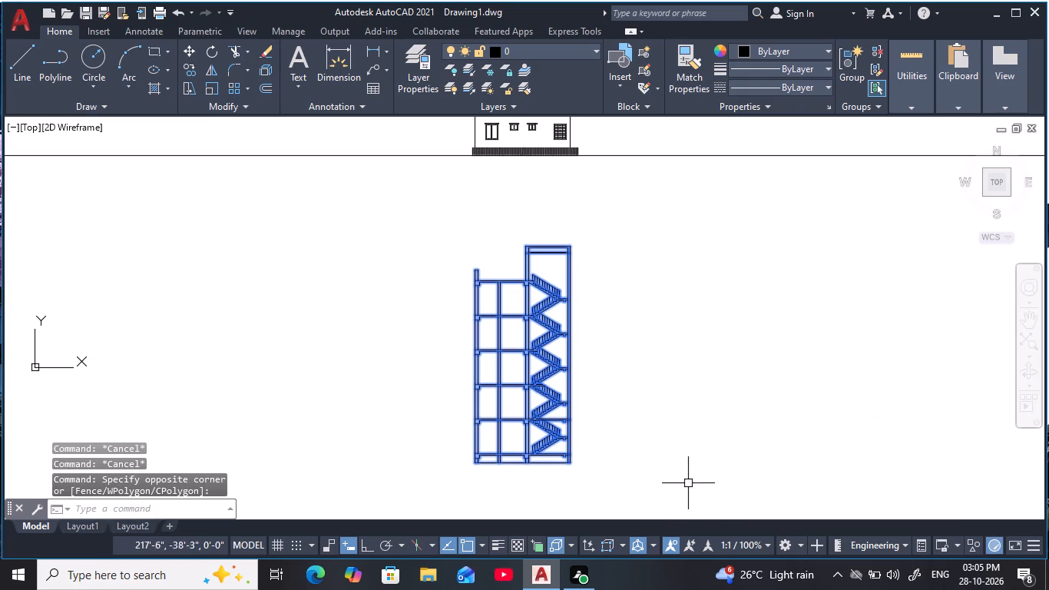
pyautogui.press('m')
pyautogui.press('space')
pyautogui.scroll(3, 508, 450)
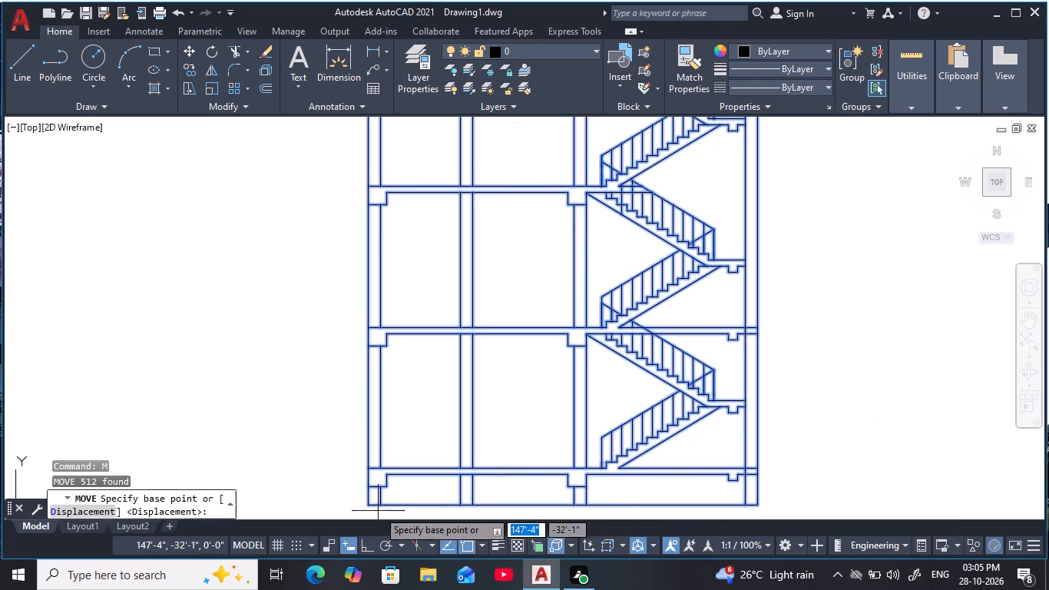
pyautogui.click(369, 504)
pyautogui.moveTo(597, 327); pyautogui.dragTo(542, 561, button='middle')
pyautogui.scroll(-2, 605, 456)
pyautogui.moveTo(624, 347); pyautogui.dragTo(542, 433, button='middle')
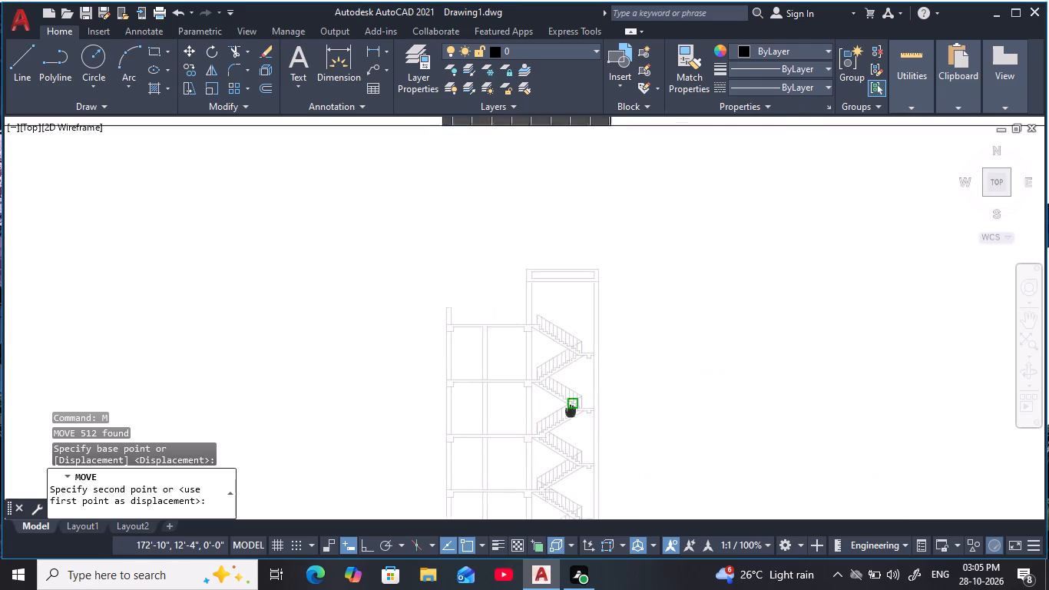
pyautogui.moveTo(542, 433); pyautogui.dragTo(472, 511, button='middle')
pyautogui.moveTo(588, 249); pyautogui.dragTo(581, 442, button='middle')
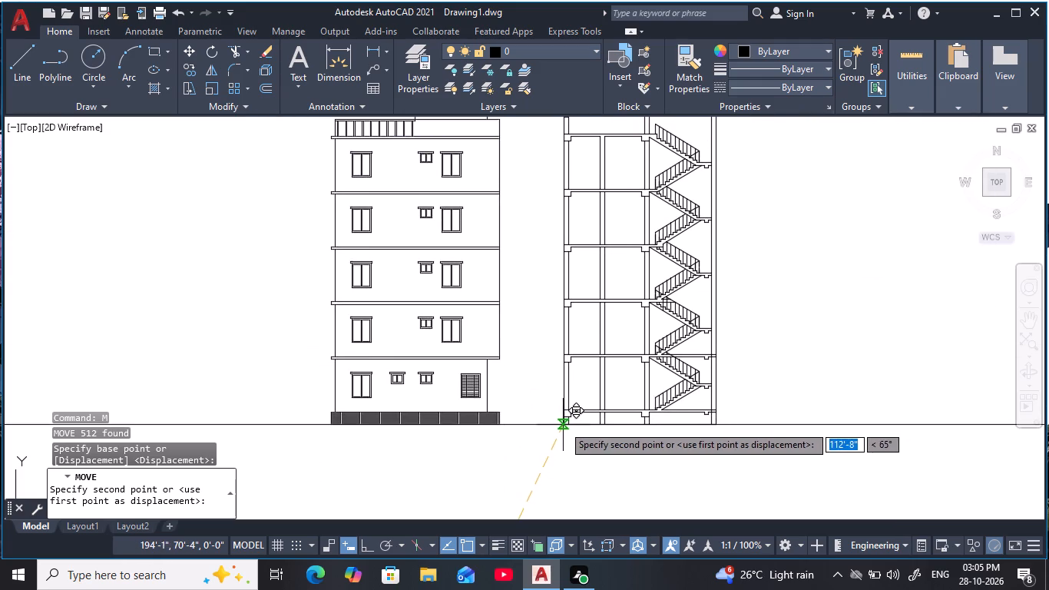
pyautogui.click(566, 425)
pyautogui.press('Escape')
# Examine the elevation and the building section side by side along their shared base line.
pyautogui.scroll(-2, 596, 329)
pyautogui.moveTo(599, 332); pyautogui.dragTo(602, 336, button='middle')
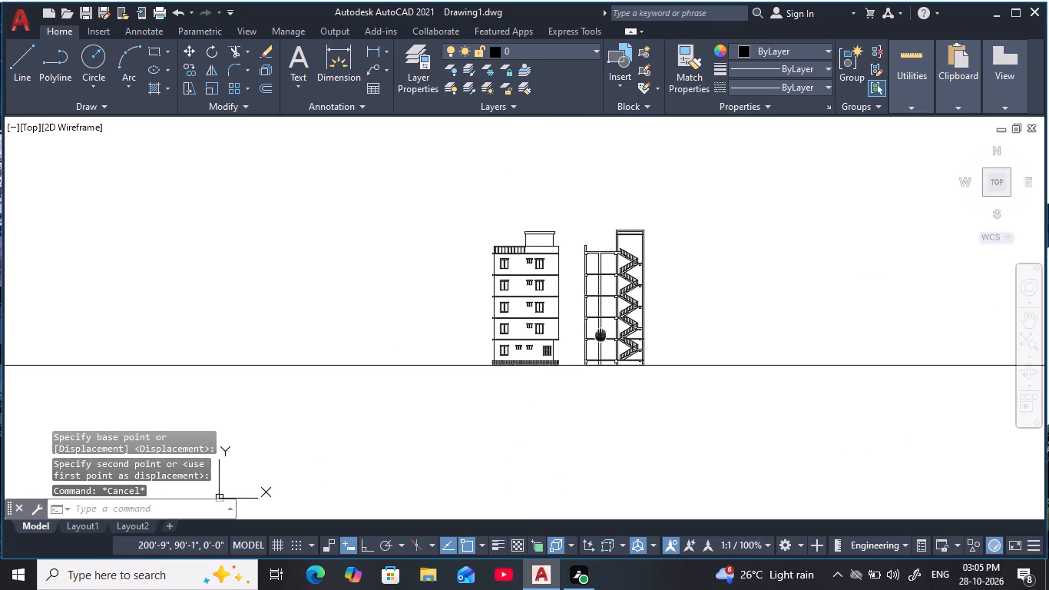
pyautogui.moveTo(602, 336); pyautogui.dragTo(601, 363, button='middle')
pyautogui.press('Escape')
pyautogui.scroll(1, 601, 363)
pyautogui.middleClick(601, 363)
pyautogui.press('Escape')
pyautogui.press('Escape')
pyautogui.press('Escape')
pyautogui.press('Escape')
pyautogui.press('Escape')
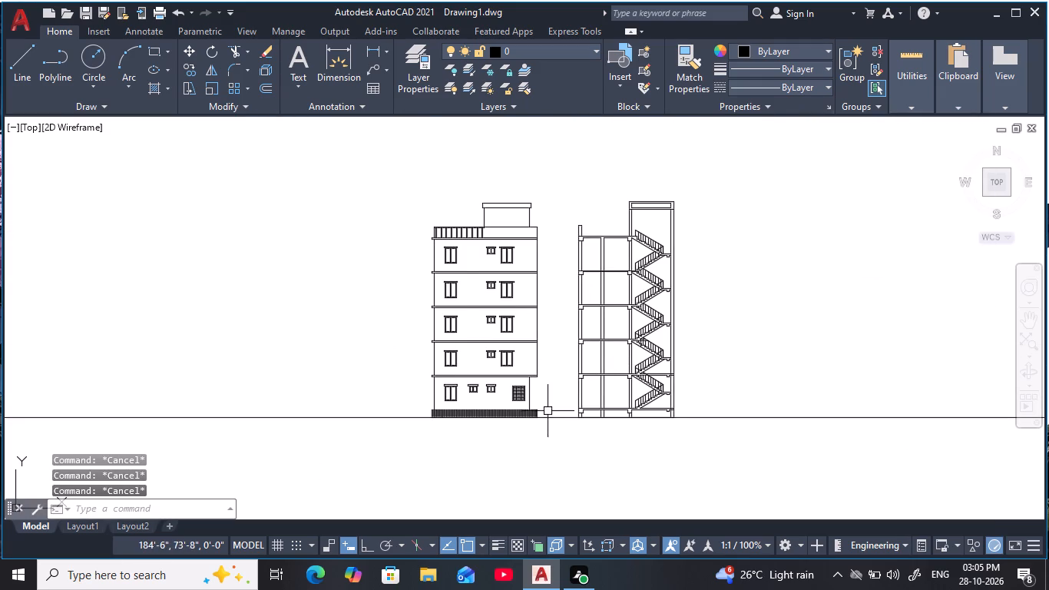
pyautogui.press('Escape')
pyautogui.scroll(1, 552, 413)
pyautogui.moveTo(554, 412); pyautogui.dragTo(543, 383, button='middle')
pyautogui.press('Escape')
pyautogui.moveTo(803, 290); pyautogui.dragTo(708, 404, button='middle')
pyautogui.scroll(-1, 711, 403)
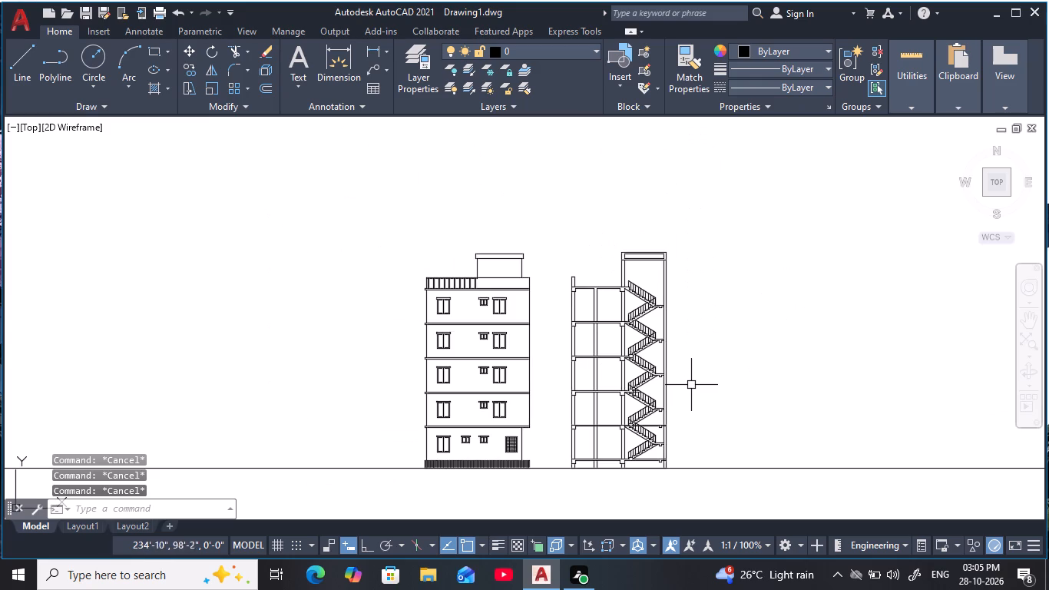
pyautogui.press('Escape')
pyautogui.press('Escape')
pyautogui.press('Escape')
pyautogui.moveTo(690, 370); pyautogui.dragTo(669, 360, button='middle')
pyautogui.press('Escape')
pyautogui.scroll(1, 669, 360)
pyautogui.moveTo(668, 360); pyautogui.dragTo(670, 340, button='middle')
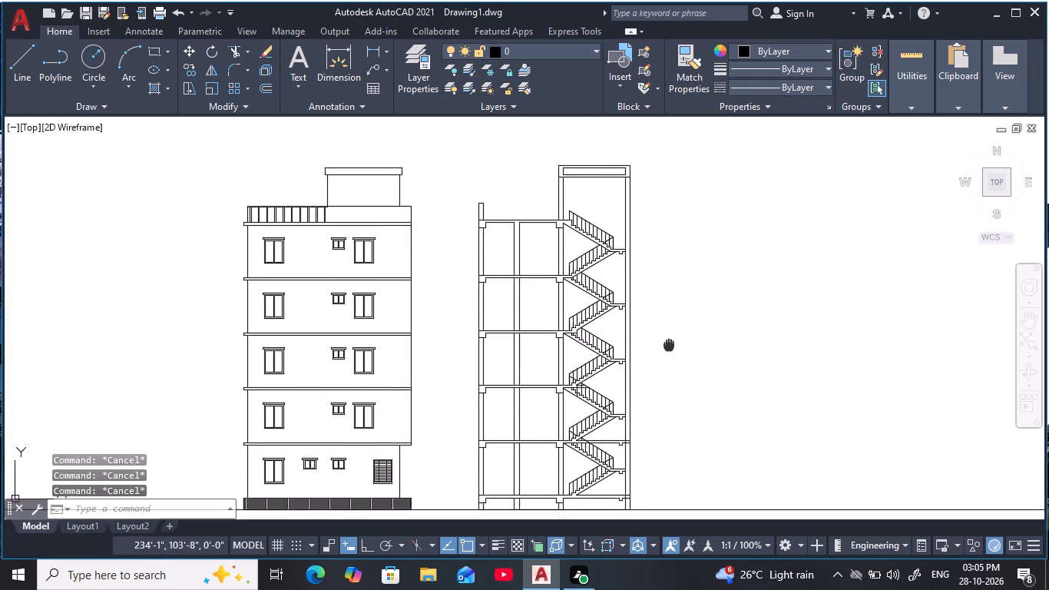
pyautogui.moveTo(670, 340); pyautogui.dragTo(683, 322, button='middle')
pyautogui.press('Escape')
pyautogui.press('Escape')
pyautogui.press('Escape')
pyautogui.press('Escape')
pyautogui.middleClick(566, 267)
pyautogui.press('Escape')
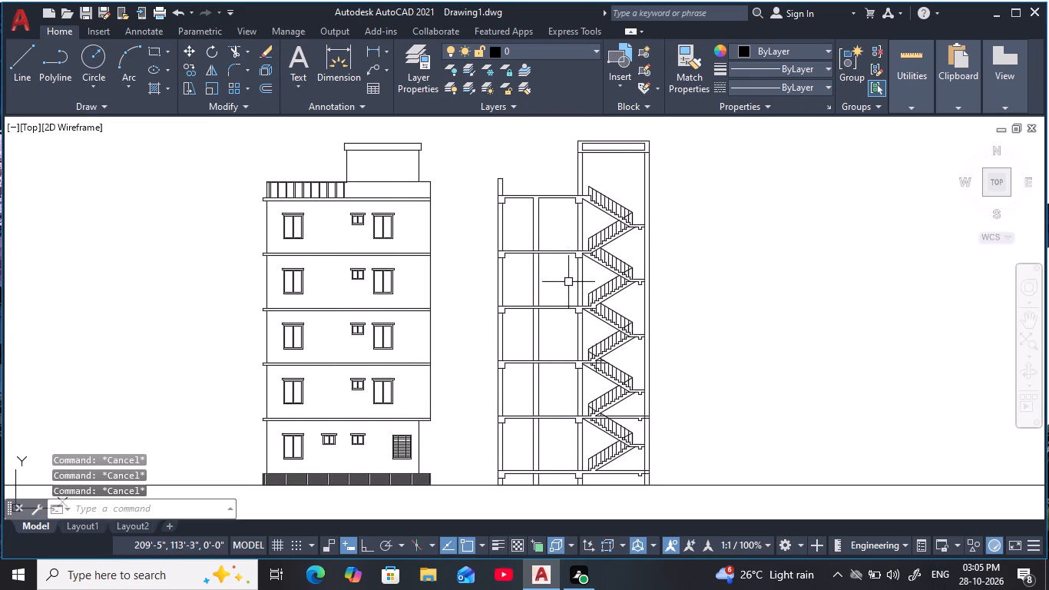
# Start a hatch for the building section using the AR-CONC pattern.
pyautogui.write('H')
pyautogui.press('space')
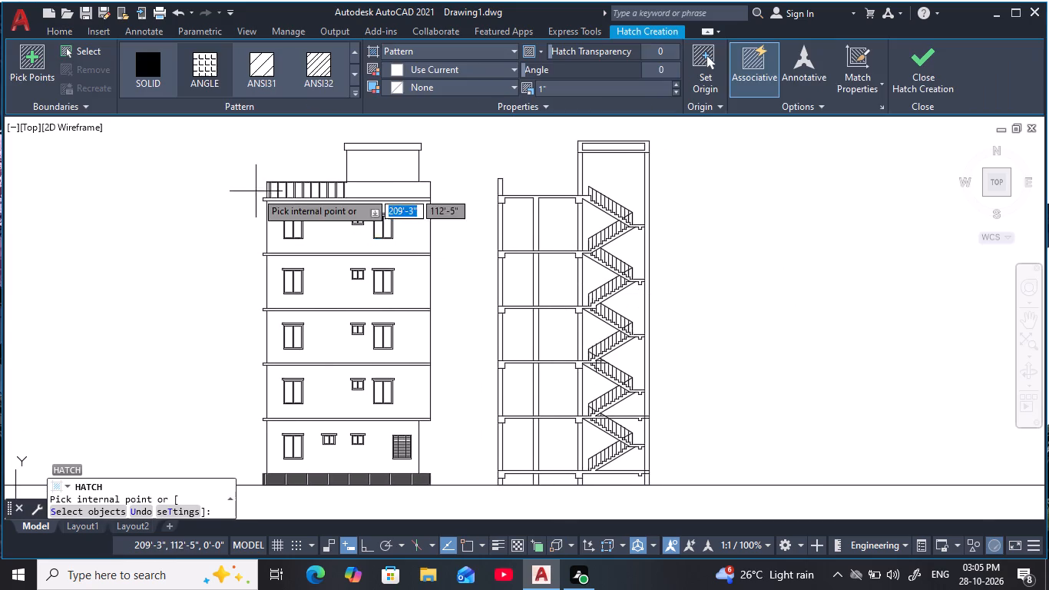
pyautogui.click(354, 97)
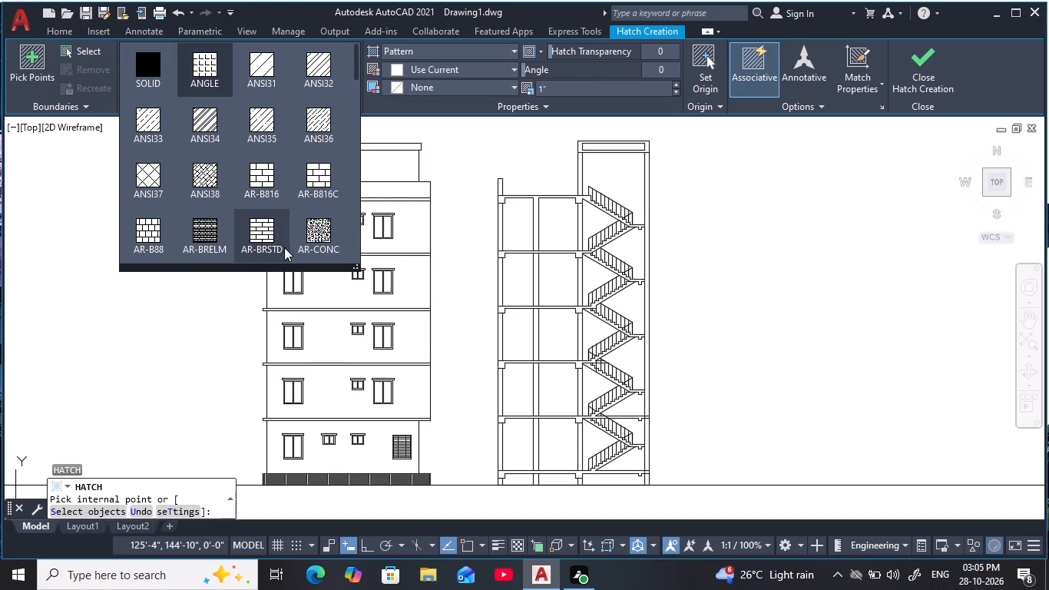
pyautogui.click(306, 235)
pyautogui.moveTo(540, 267); pyautogui.dragTo(498, 267, button='middle')
pyautogui.scroll(2, 514, 259)
pyautogui.moveTo(516, 261); pyautogui.dragTo(495, 434, button='middle')
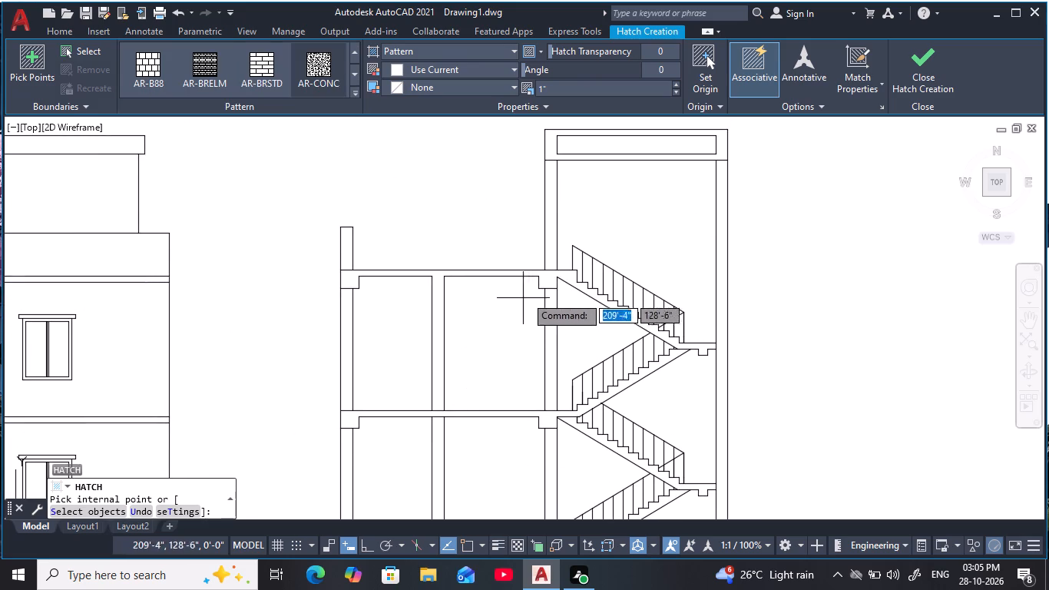
# Lower the AR-CONC hatch pattern scale to 0, previewing it in the top-floor room.
pyautogui.click(676, 90)
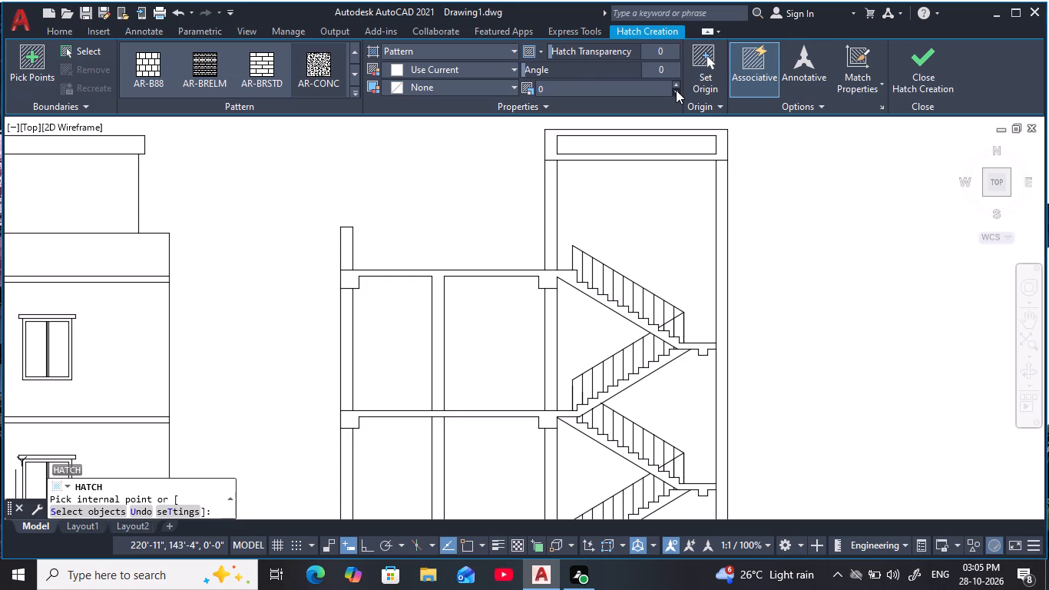
pyautogui.click(676, 90)
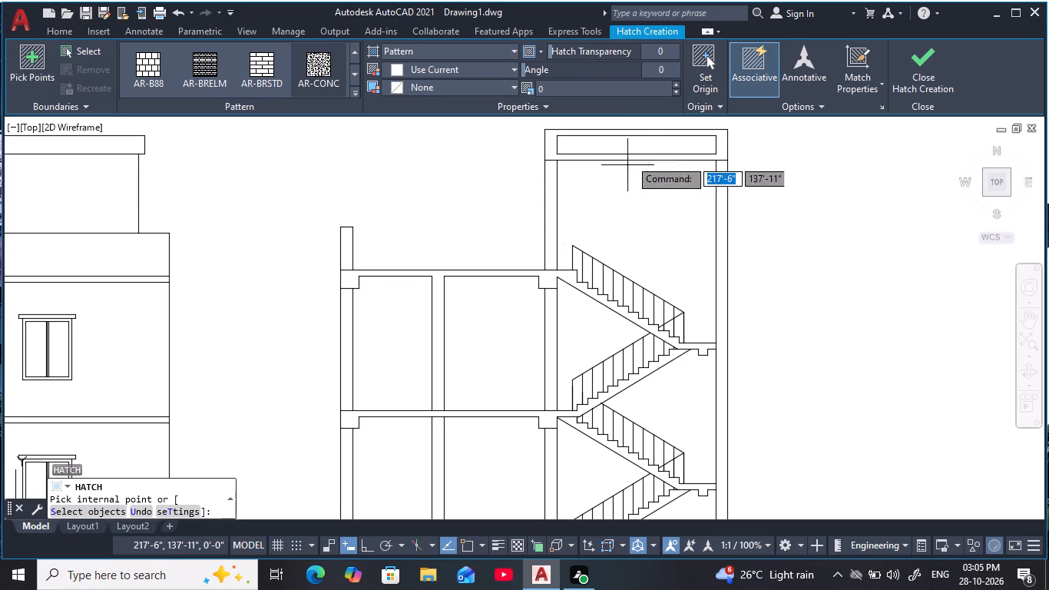
pyautogui.tripleClick(679, 91)
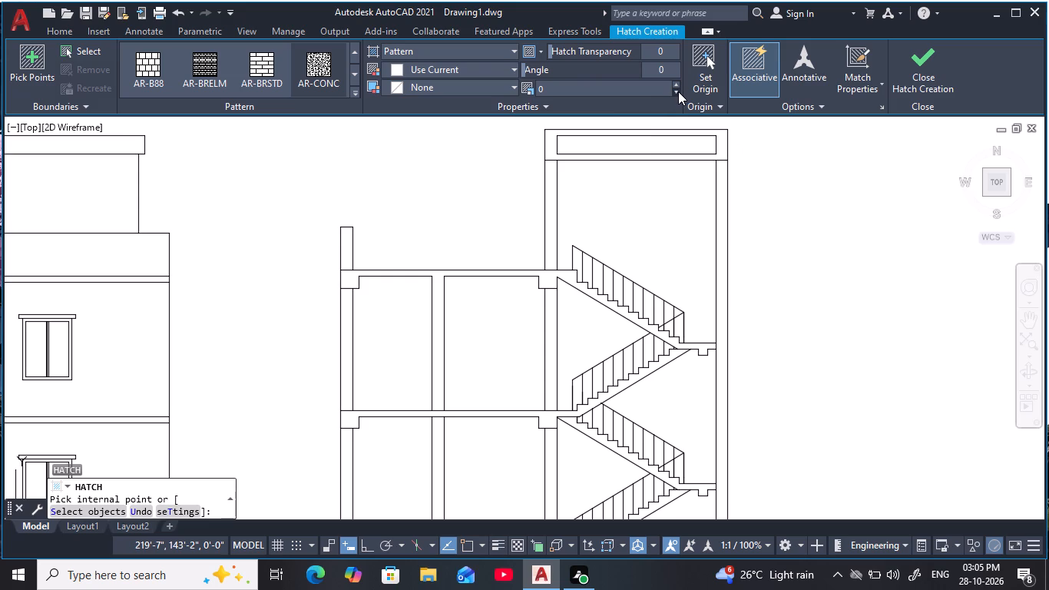
pyautogui.click(678, 91)
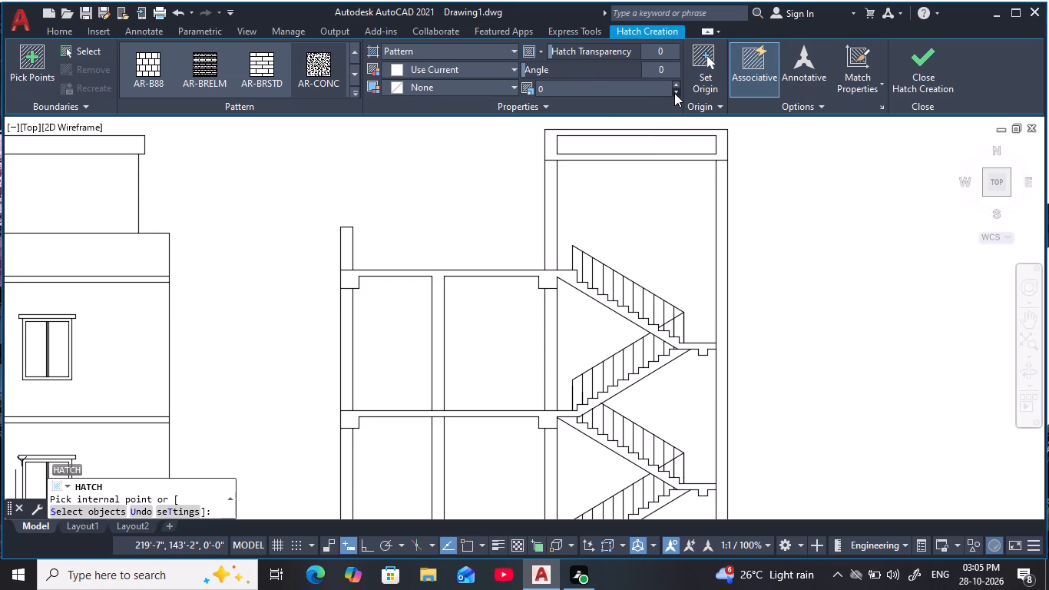
pyautogui.tripleClick(673, 94)
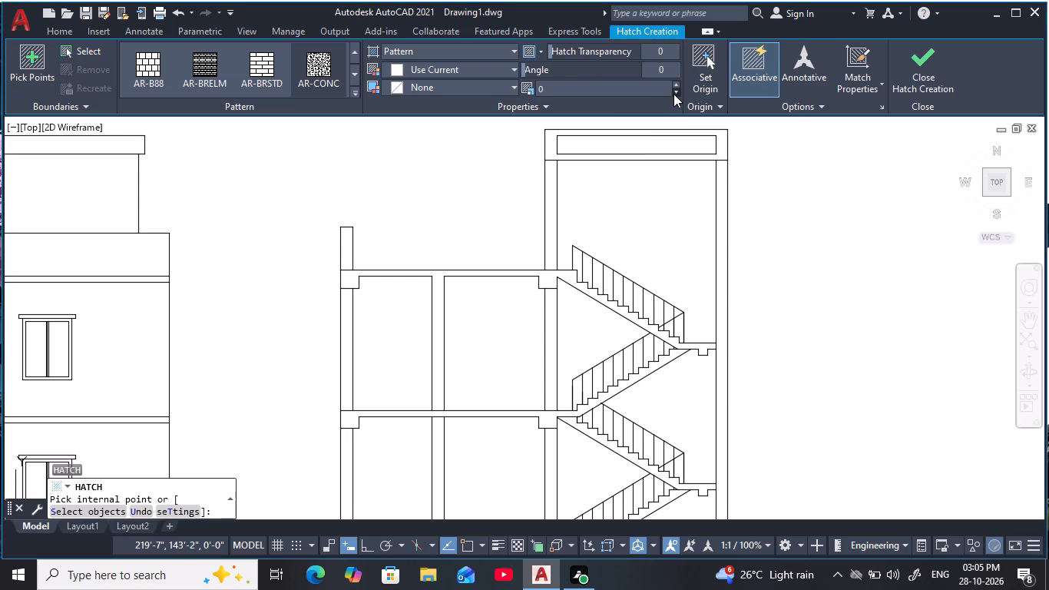
pyautogui.click(673, 94)
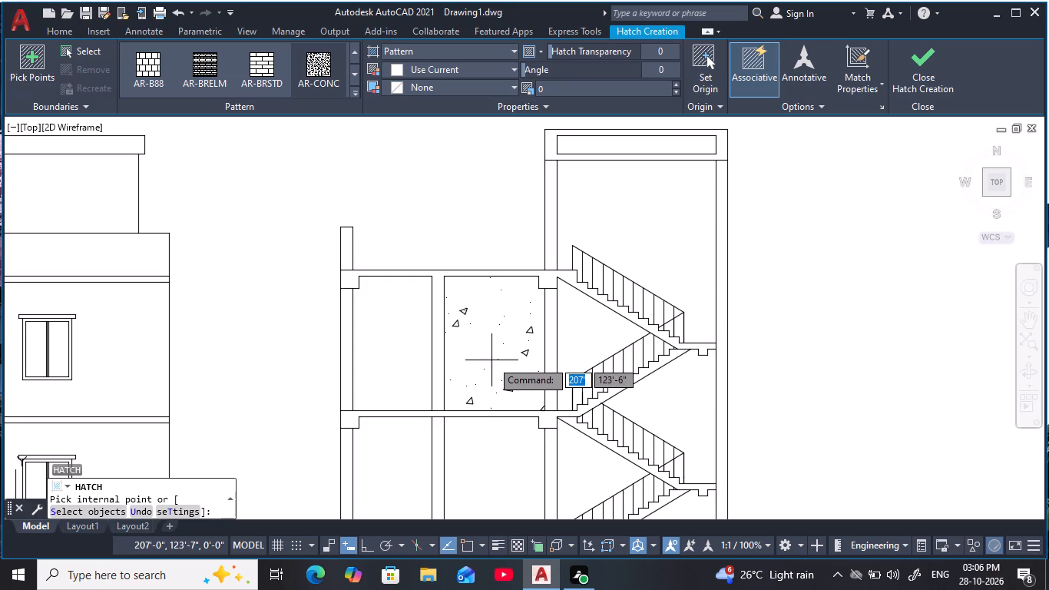
pyautogui.click(673, 92)
pyautogui.tripleClick(673, 92)
pyautogui.tripleClick(673, 91)
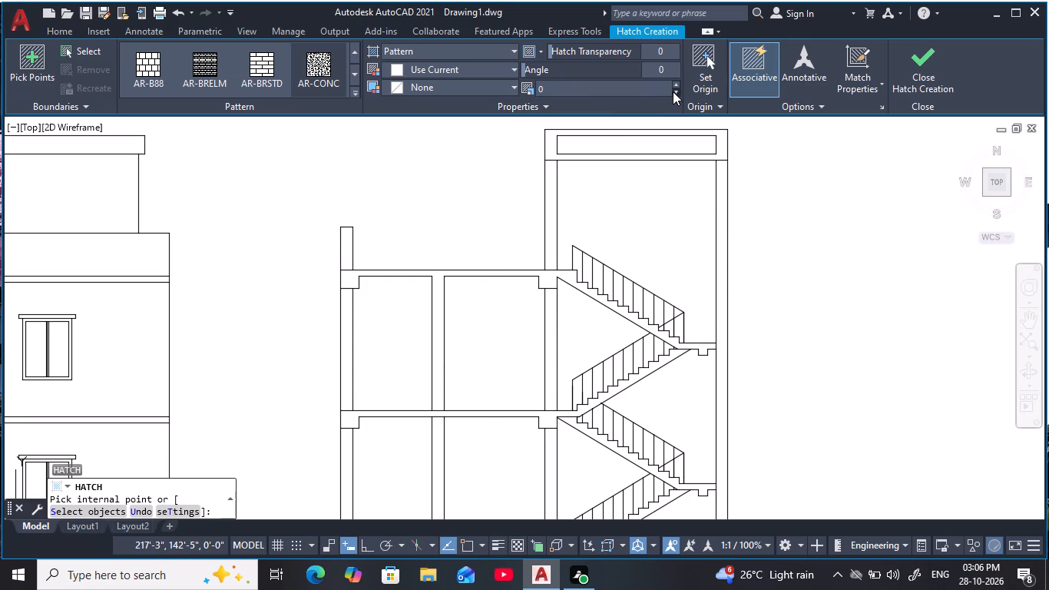
pyautogui.tripleClick(674, 91)
pyautogui.doubleClick(674, 91)
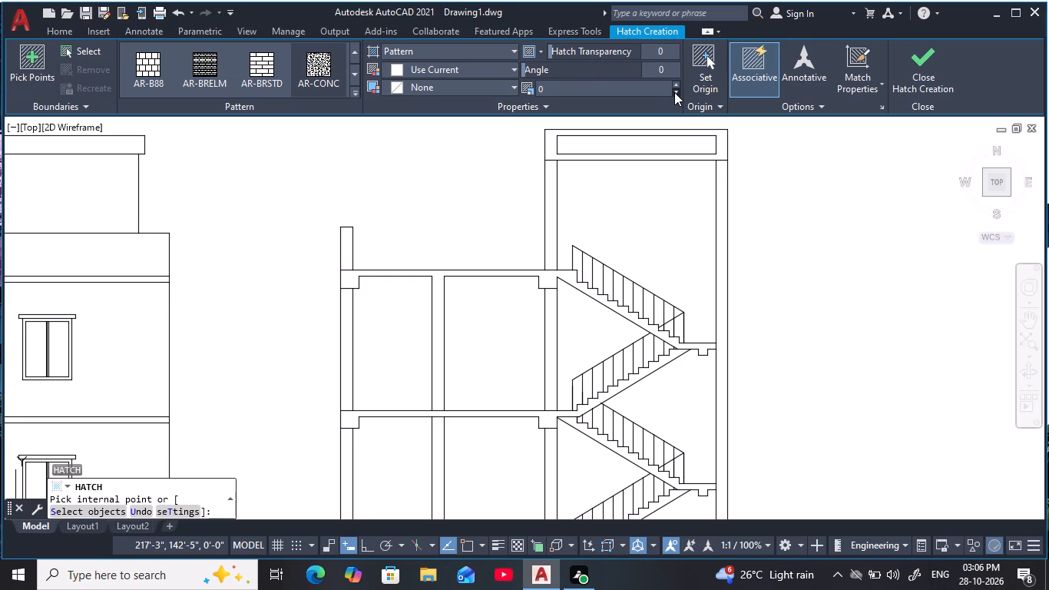
pyautogui.doubleClick(673, 91)
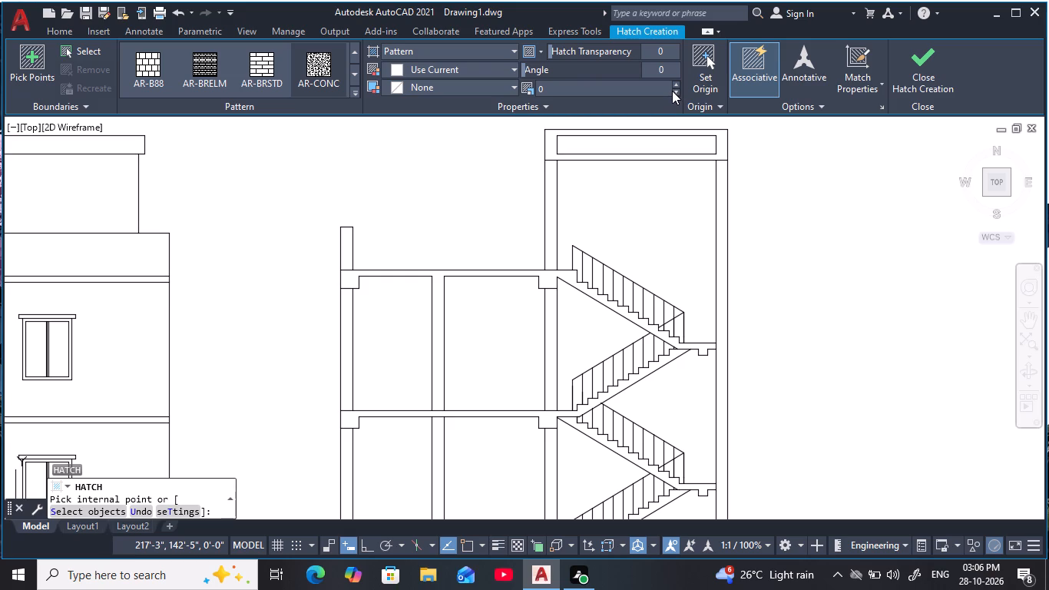
pyautogui.click(674, 91)
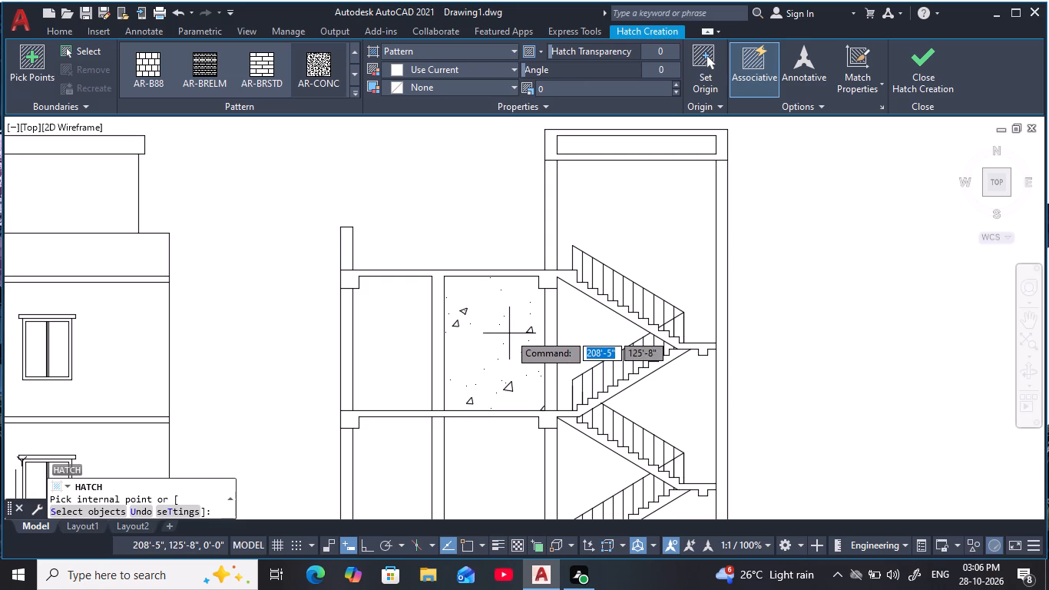
pyautogui.tripleClick(676, 90)
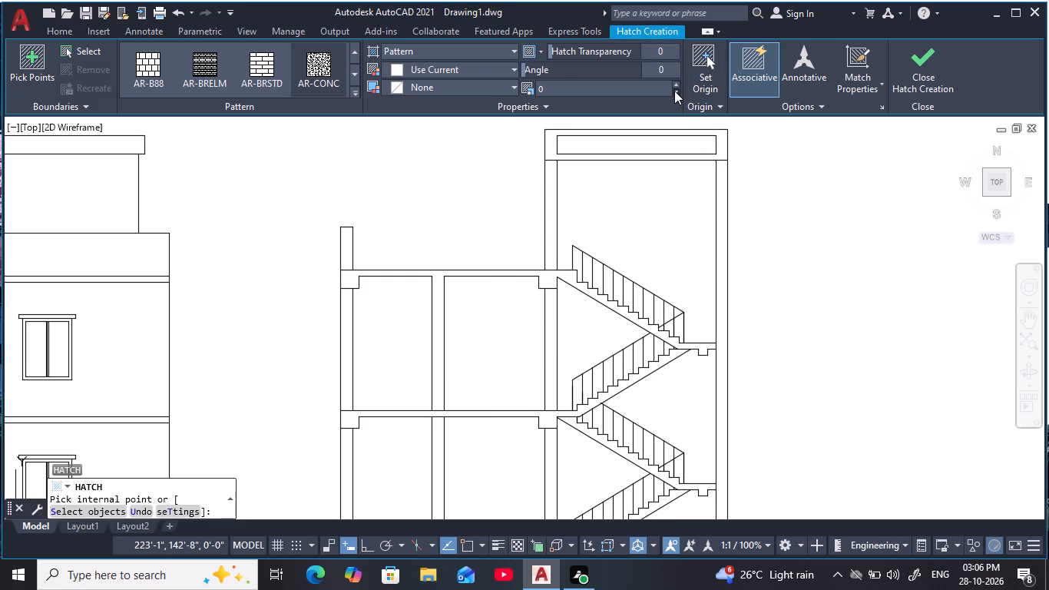
pyautogui.click(674, 91)
pyautogui.doubleClick(674, 91)
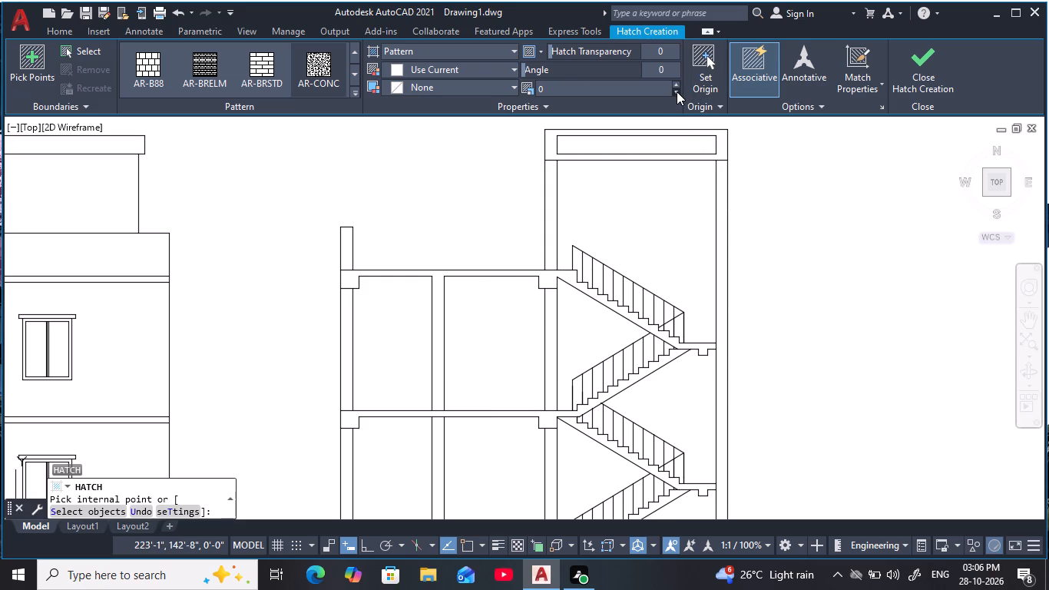
pyautogui.doubleClick(677, 91)
pyautogui.doubleClick(677, 91)
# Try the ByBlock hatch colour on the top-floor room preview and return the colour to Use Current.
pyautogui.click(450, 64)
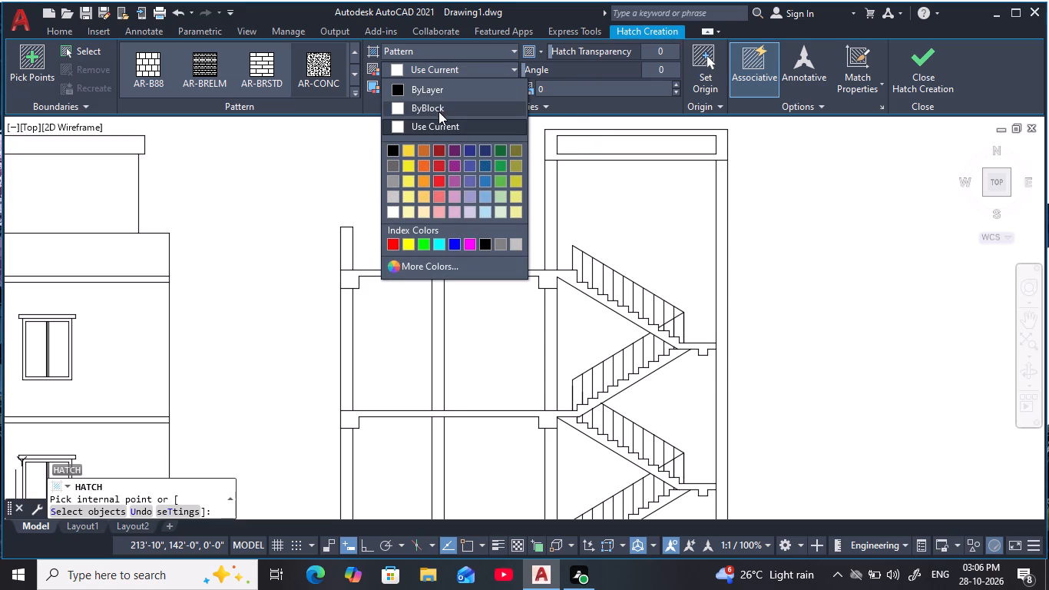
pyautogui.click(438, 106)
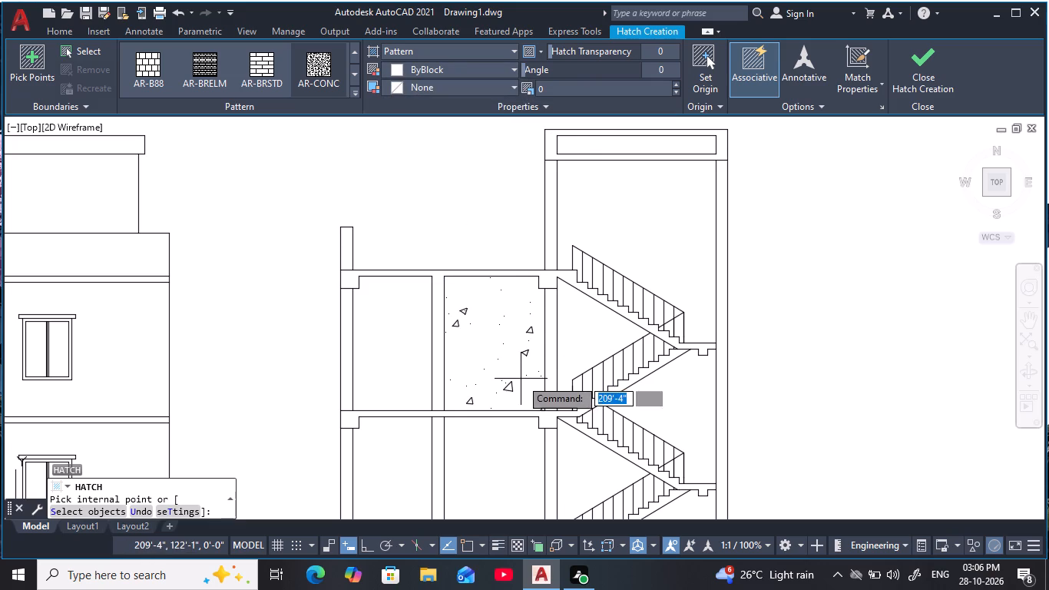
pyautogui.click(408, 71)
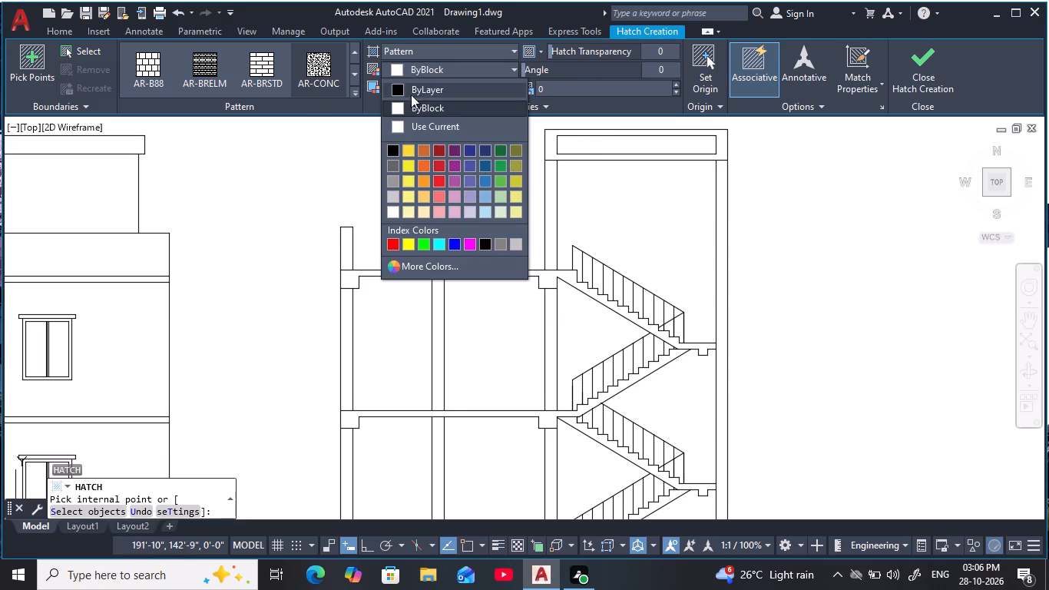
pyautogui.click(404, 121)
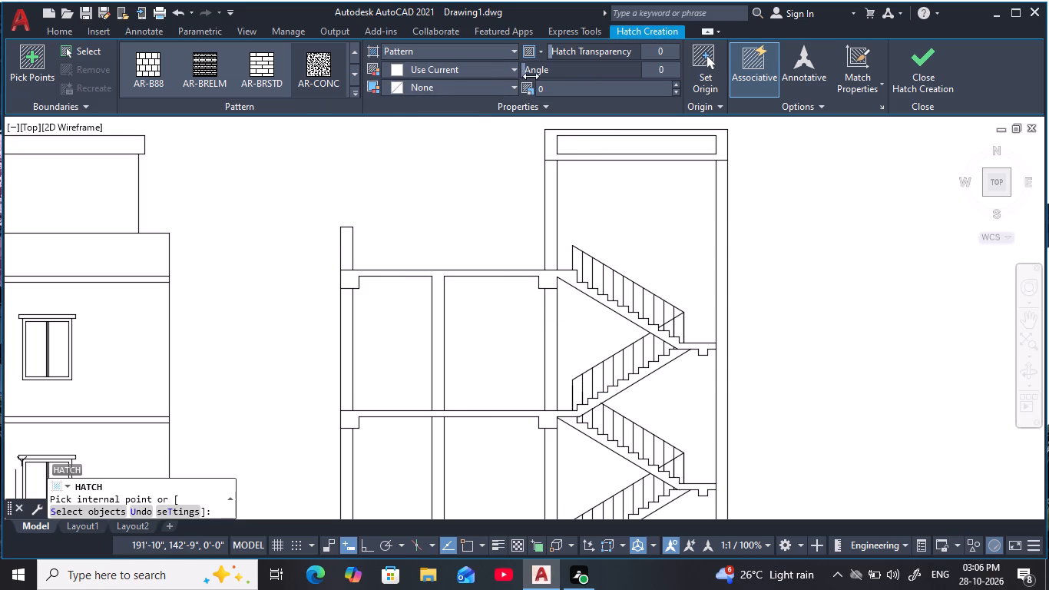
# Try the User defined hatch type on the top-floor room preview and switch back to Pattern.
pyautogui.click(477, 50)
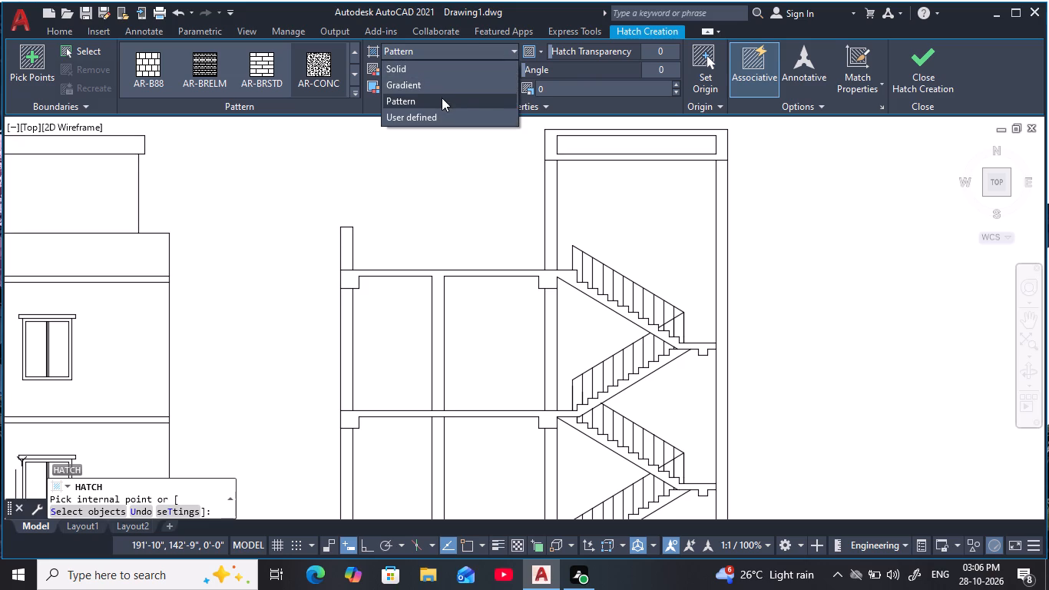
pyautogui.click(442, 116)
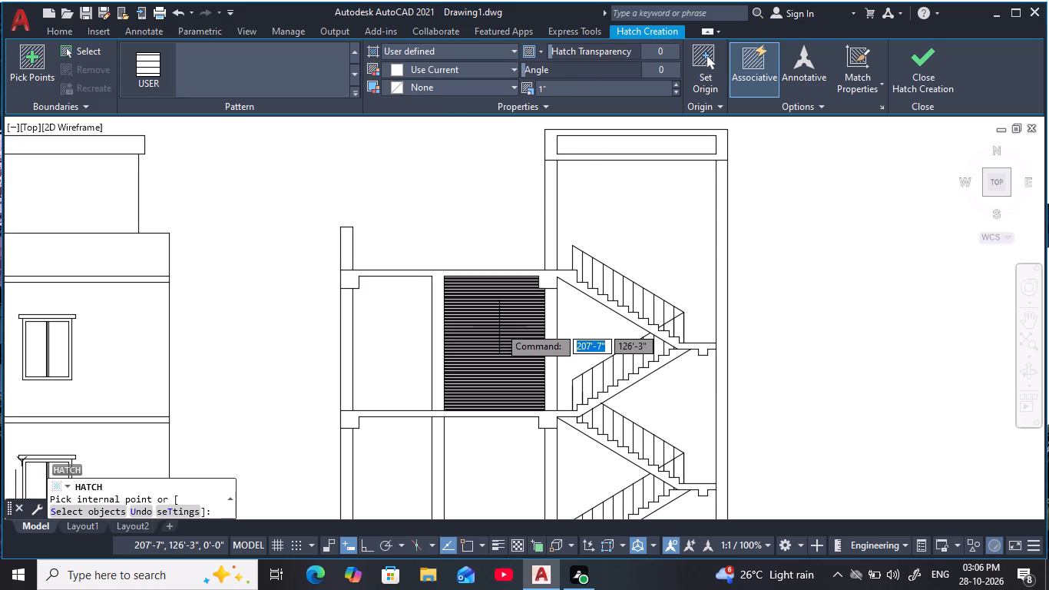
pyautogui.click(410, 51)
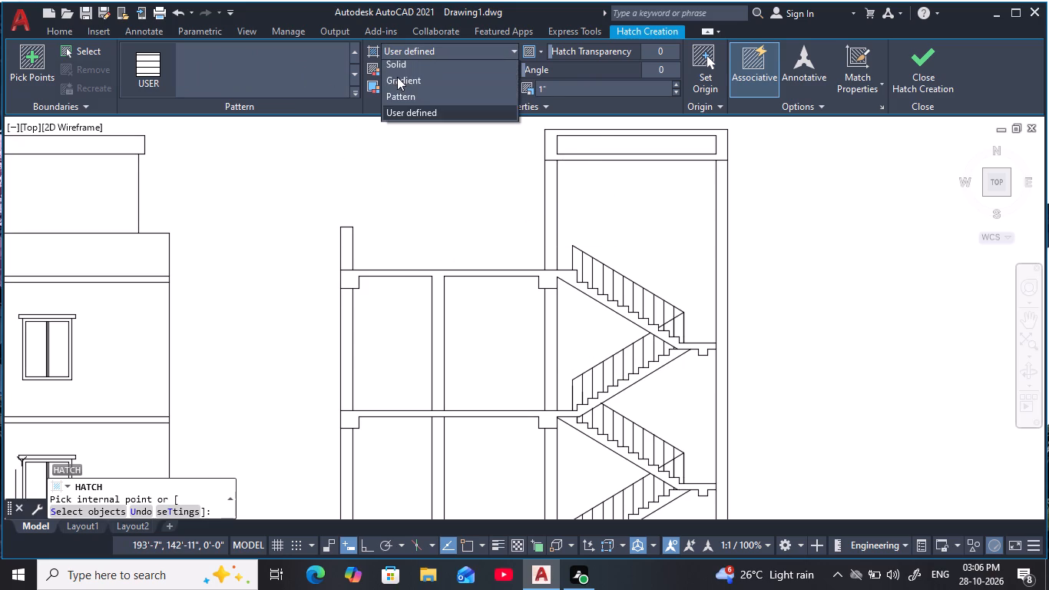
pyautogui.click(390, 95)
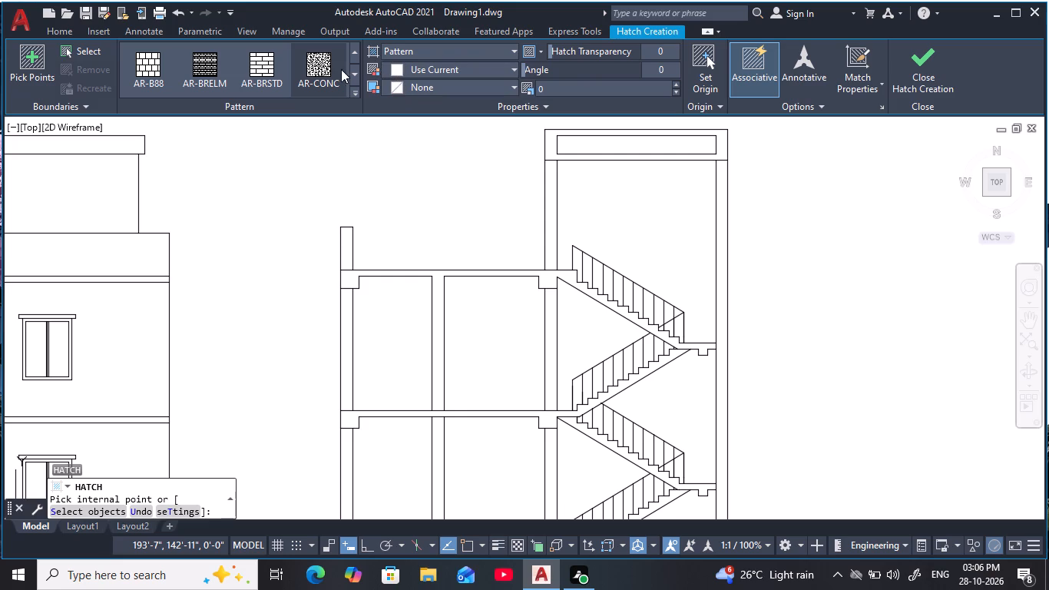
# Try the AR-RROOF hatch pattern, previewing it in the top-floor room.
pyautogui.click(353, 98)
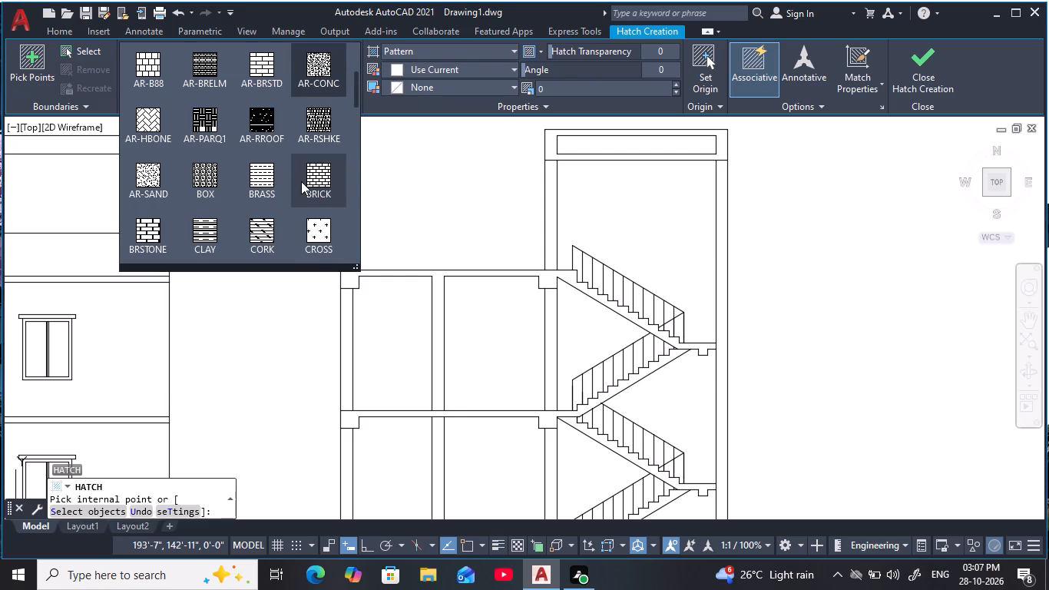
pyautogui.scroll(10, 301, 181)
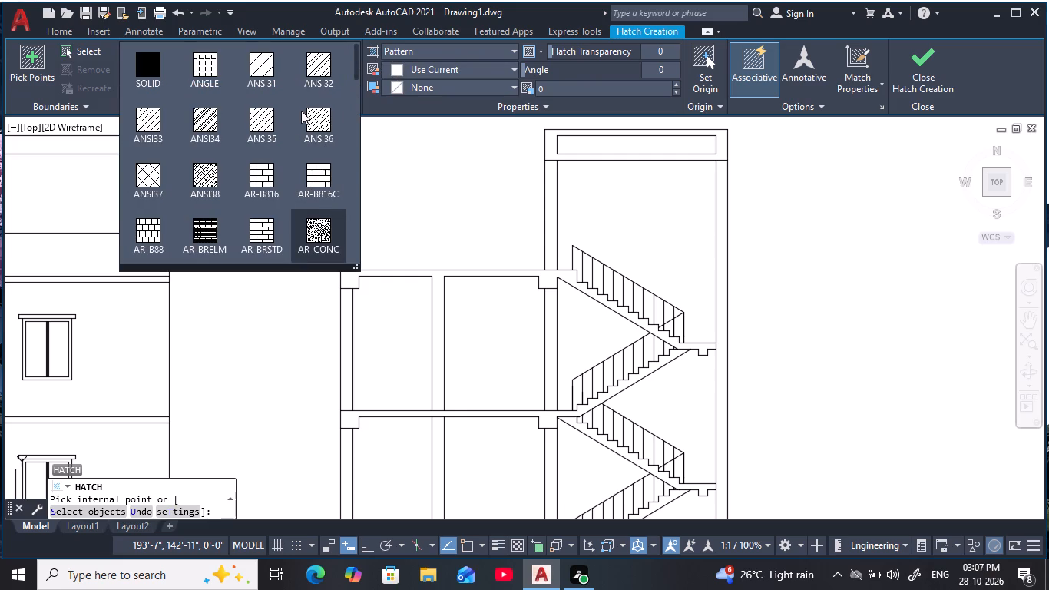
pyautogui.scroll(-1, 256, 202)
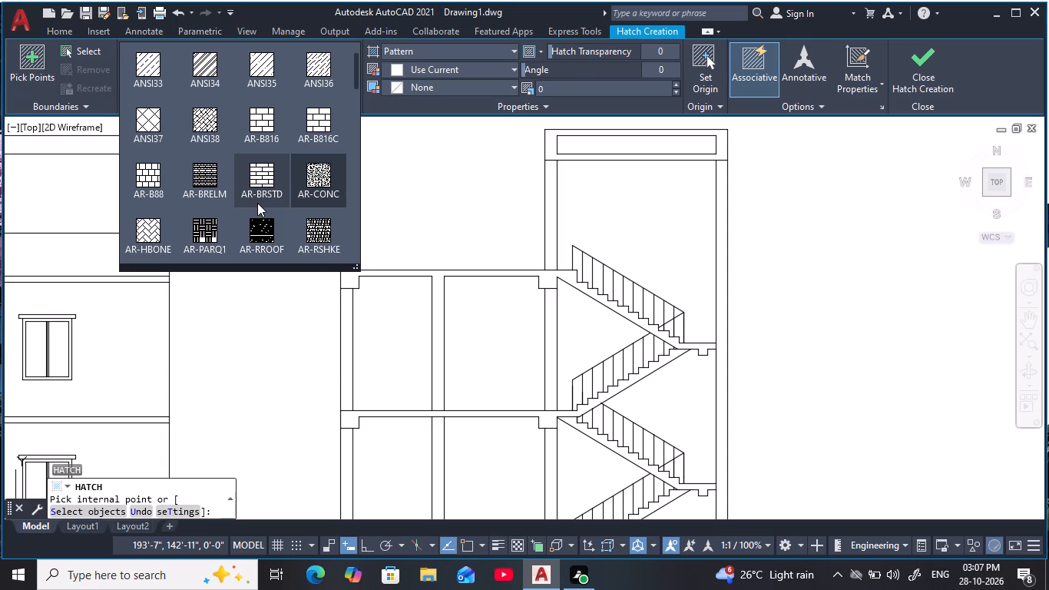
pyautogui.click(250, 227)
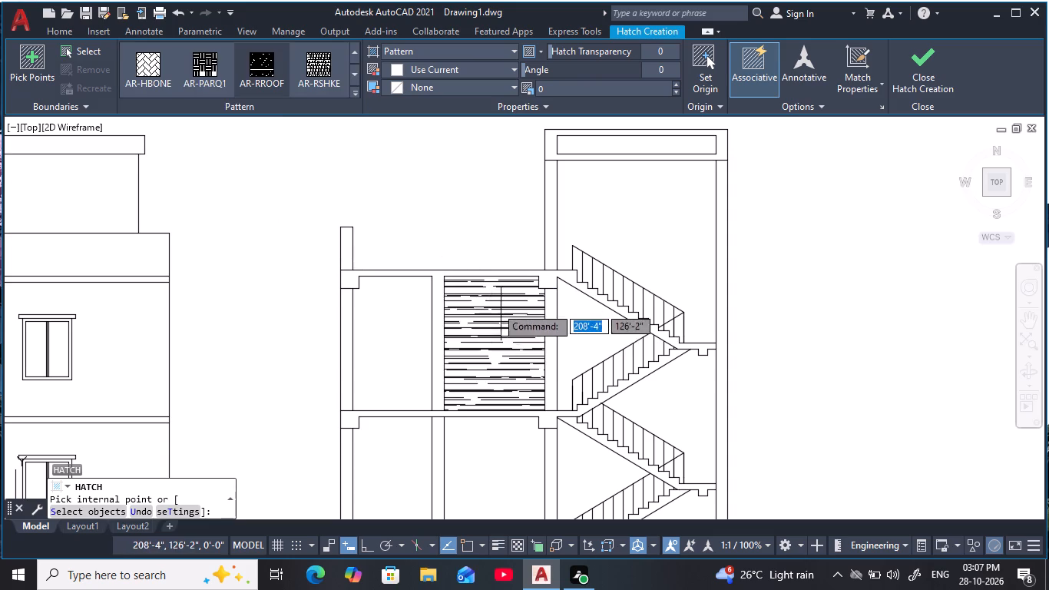
# Look through the remaining hatch patterns in the library and the additional hatch properties.
pyautogui.click(351, 92)
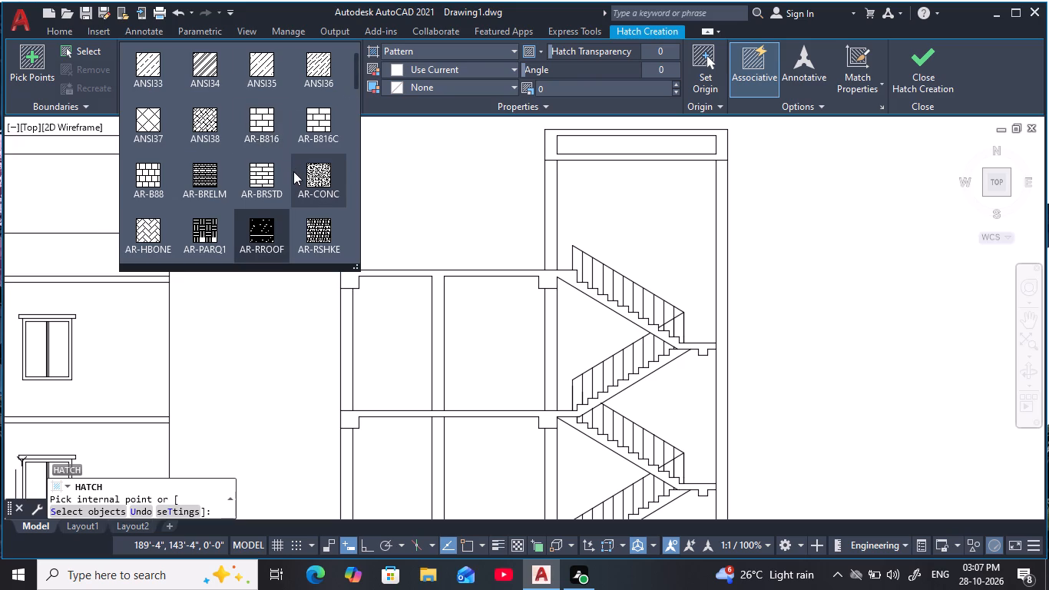
pyautogui.scroll(-1, 295, 172)
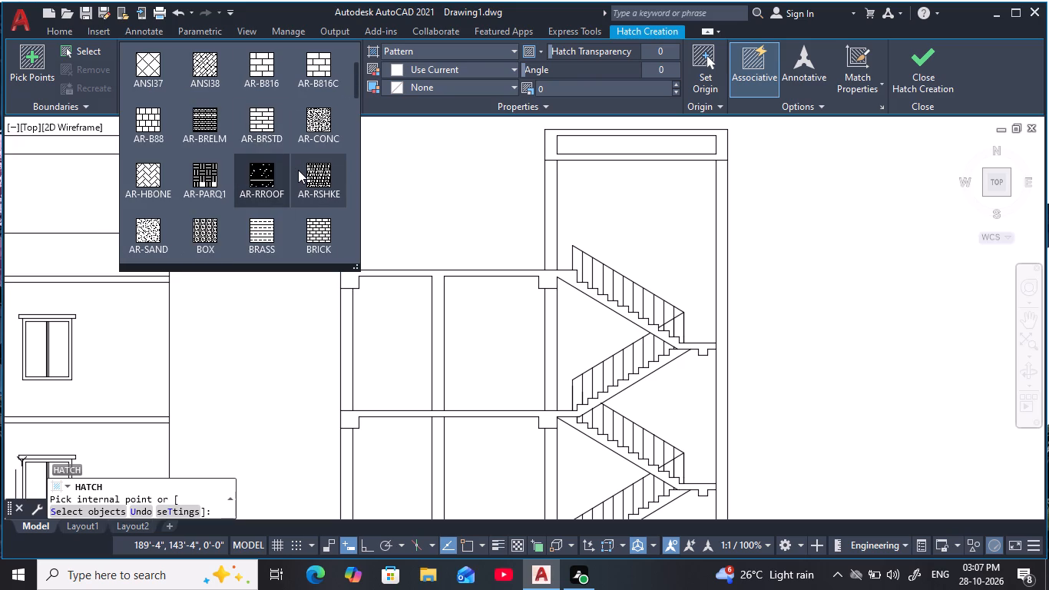
pyautogui.scroll(-1, 249, 188)
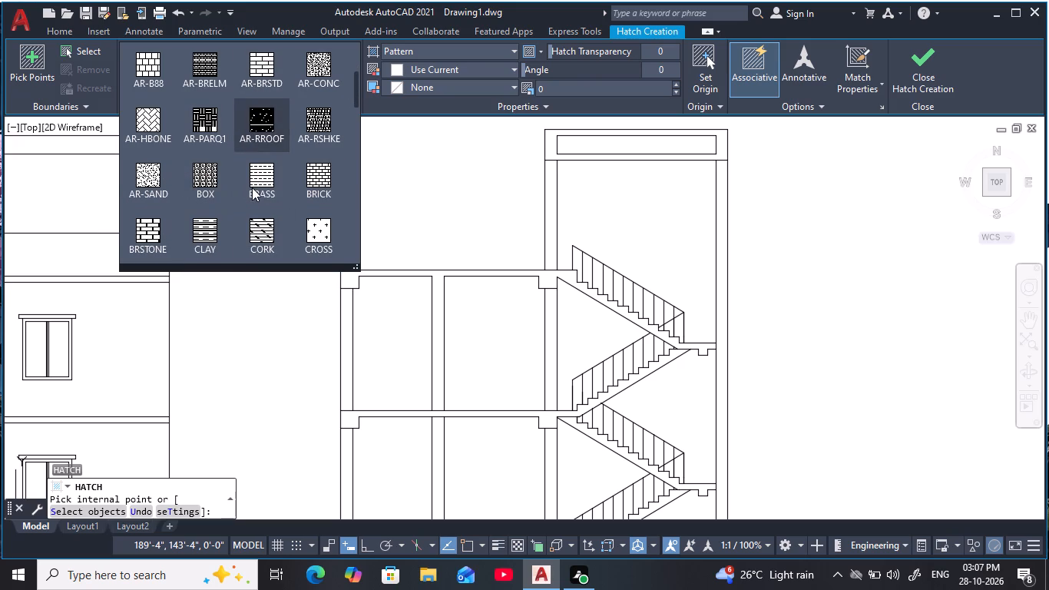
pyautogui.scroll(-2, 291, 197)
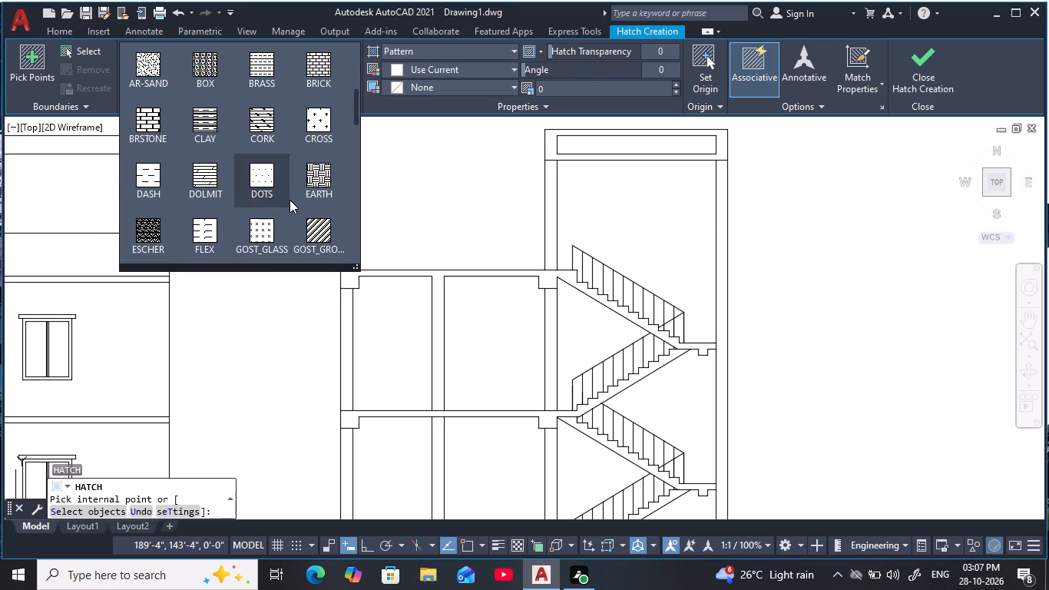
pyautogui.scroll(-3, 293, 180)
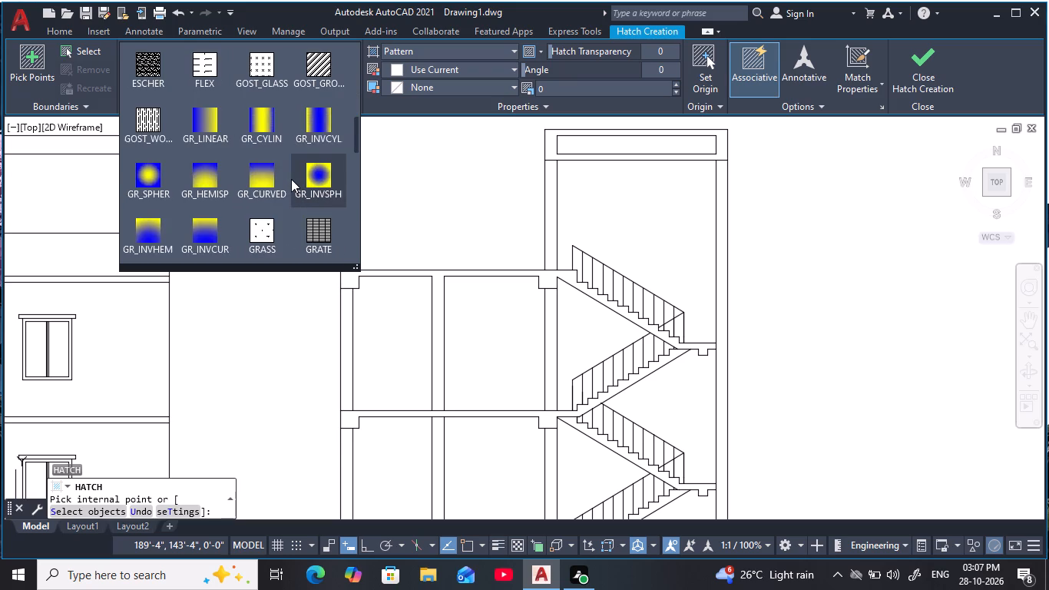
pyautogui.scroll(-2, 291, 179)
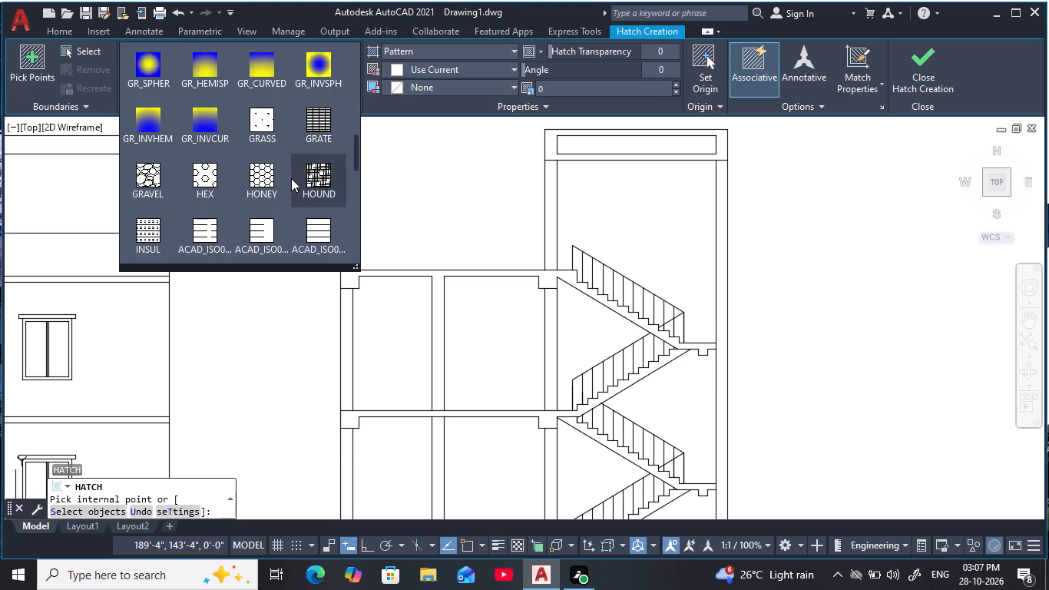
pyautogui.scroll(-9, 291, 178)
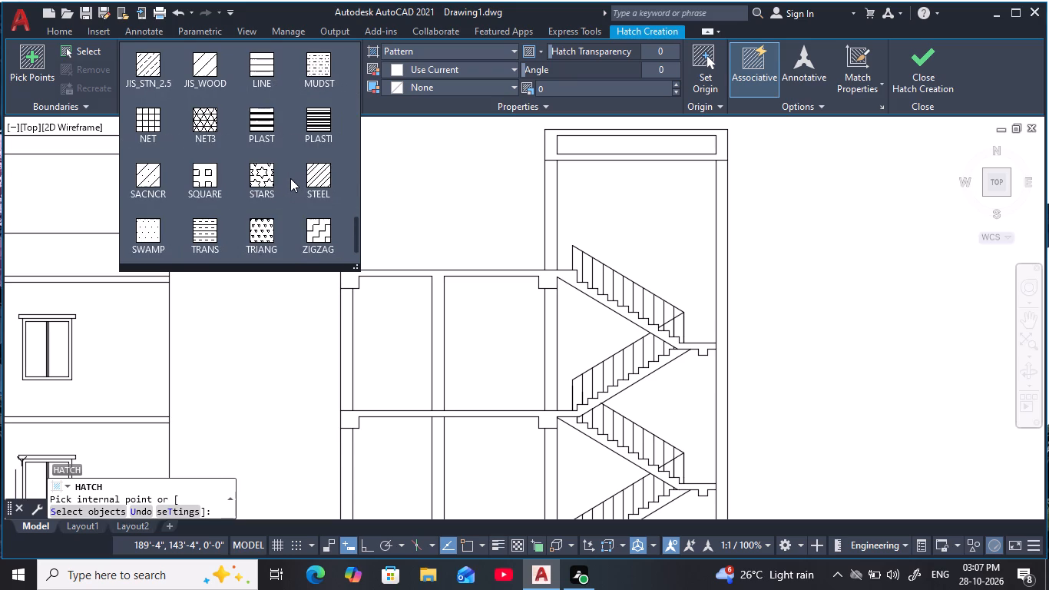
pyautogui.scroll(-4, 290, 178)
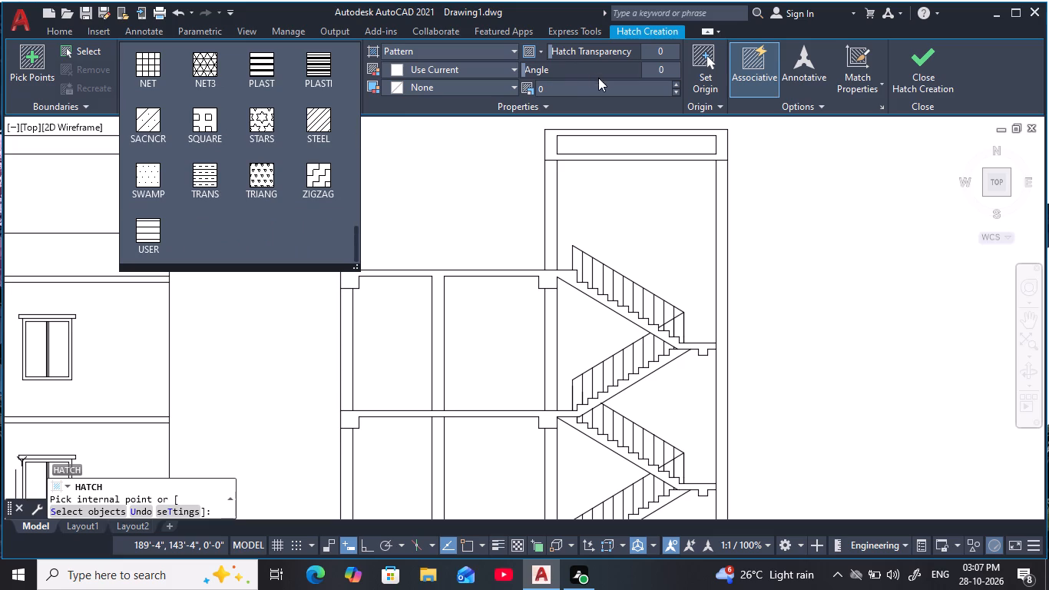
pyautogui.click(673, 85)
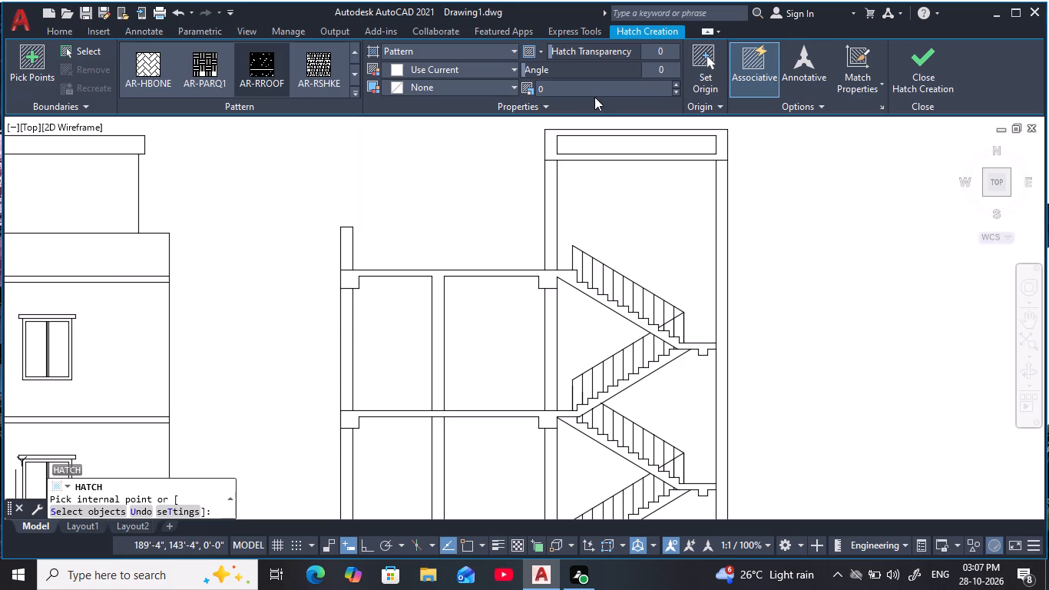
pyautogui.click(589, 105)
pyautogui.click(465, 130)
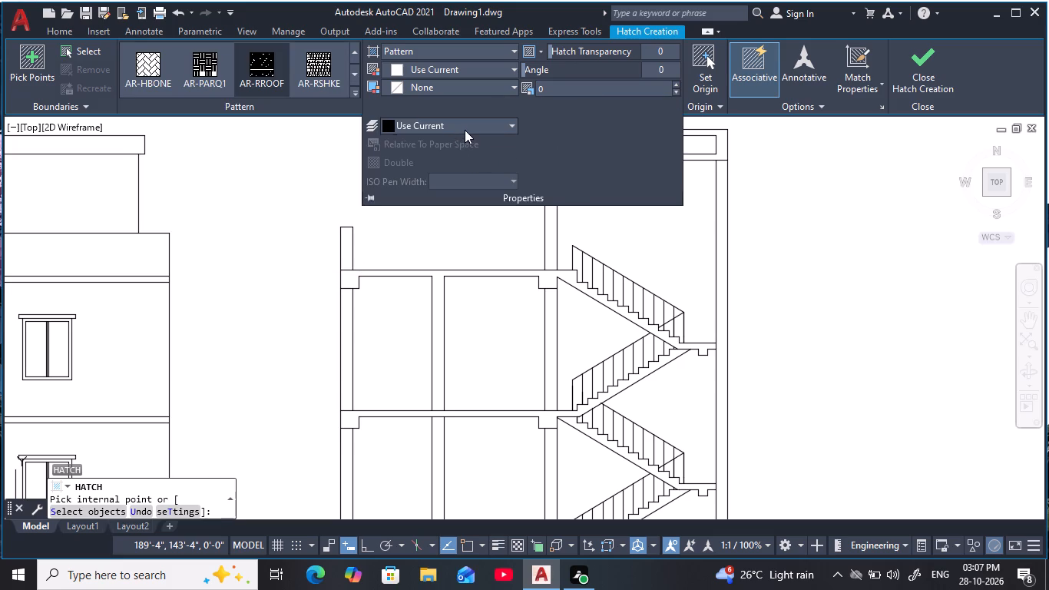
pyautogui.click(456, 166)
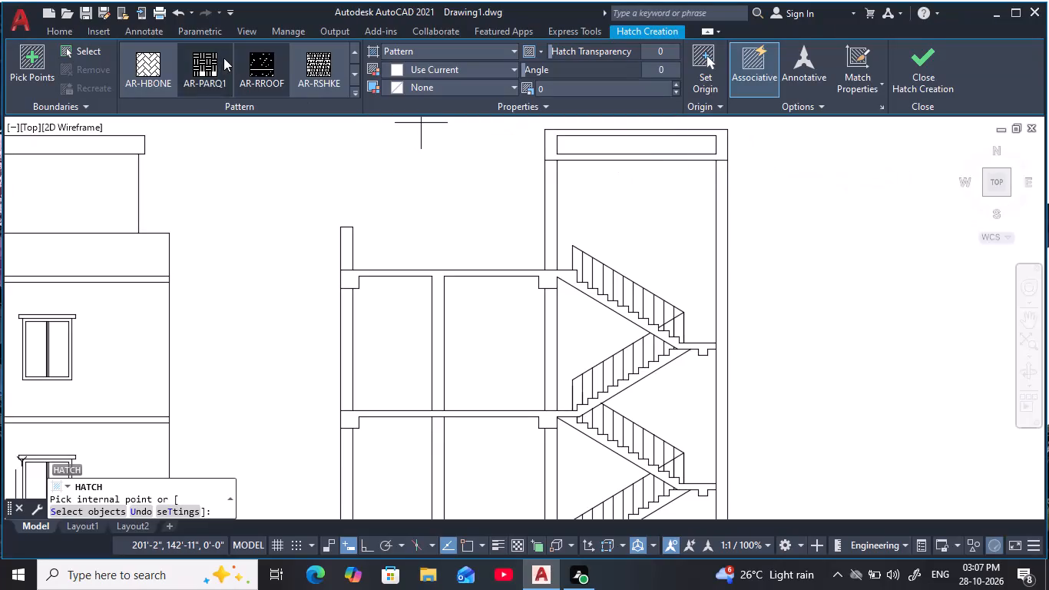
# Switch the hatch pattern back to AR-CONC, previewing it on the top-floor slab and stair.
pyautogui.click(354, 94)
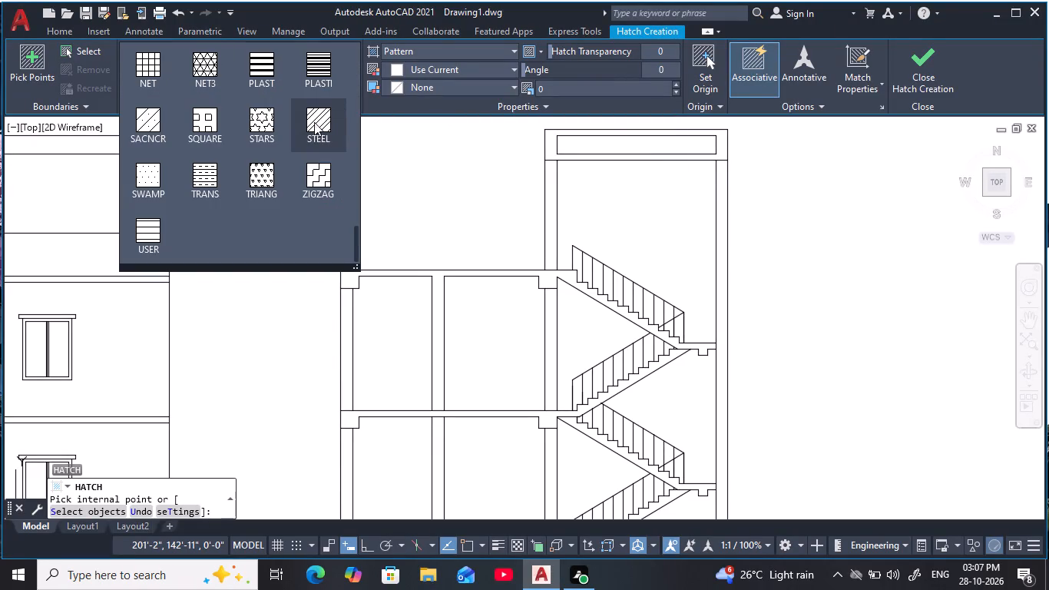
pyautogui.scroll(19, 306, 137)
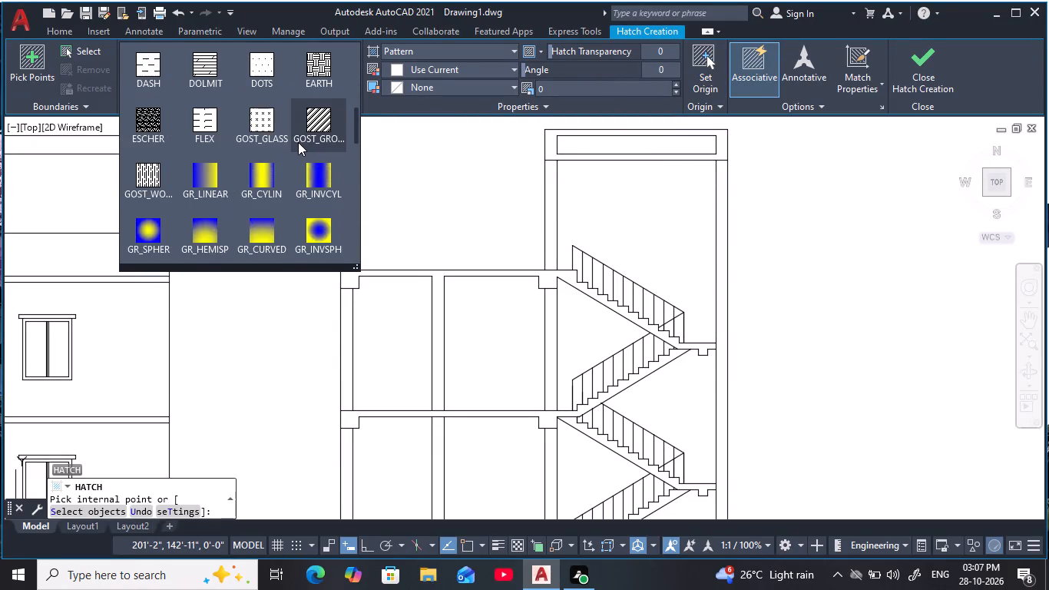
pyautogui.scroll(15, 296, 142)
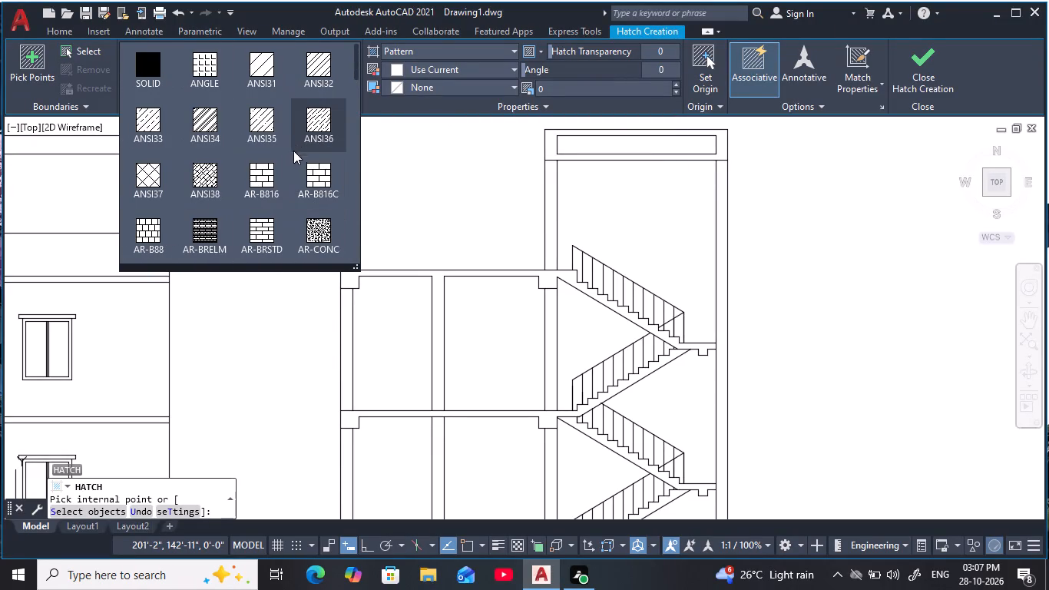
pyautogui.click(313, 222)
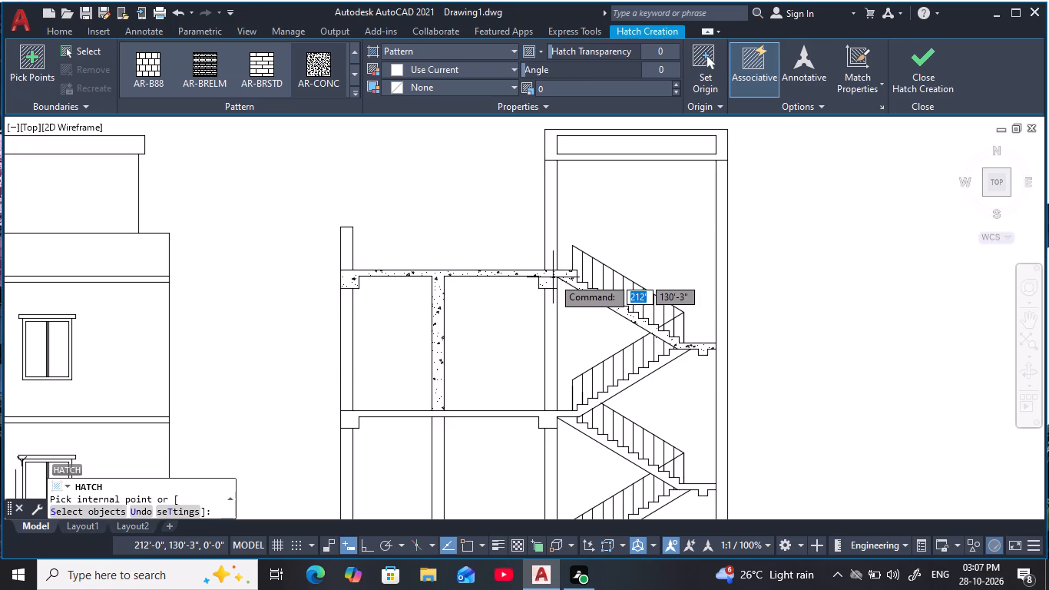
# Apply the AR-CONC hatch to the band around the inner rectangle at the top of the stair tower.
pyautogui.moveTo(547, 265); pyautogui.dragTo(534, 211, button='middle')
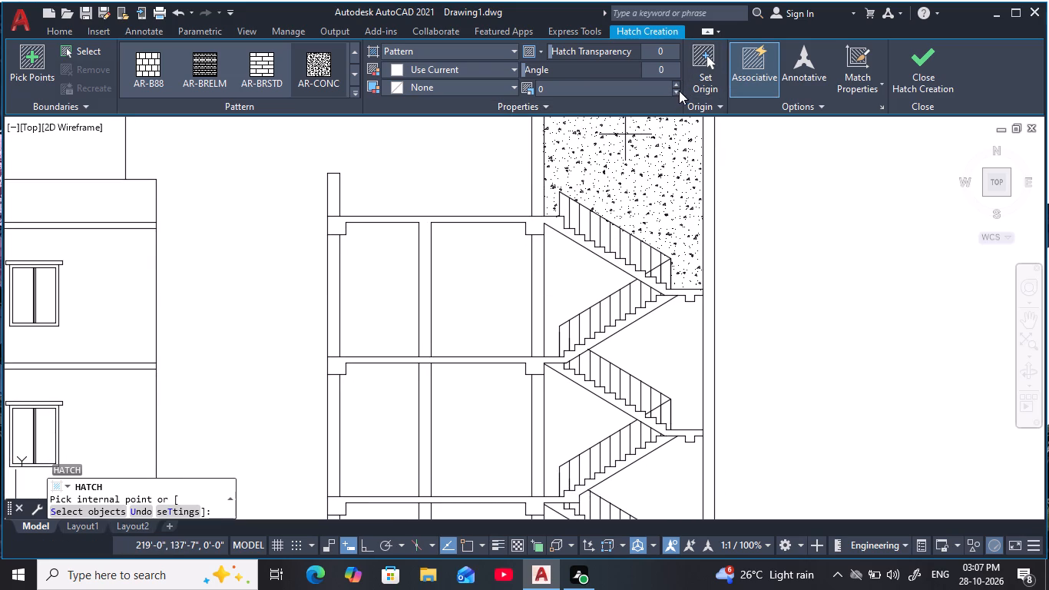
pyautogui.click(677, 91)
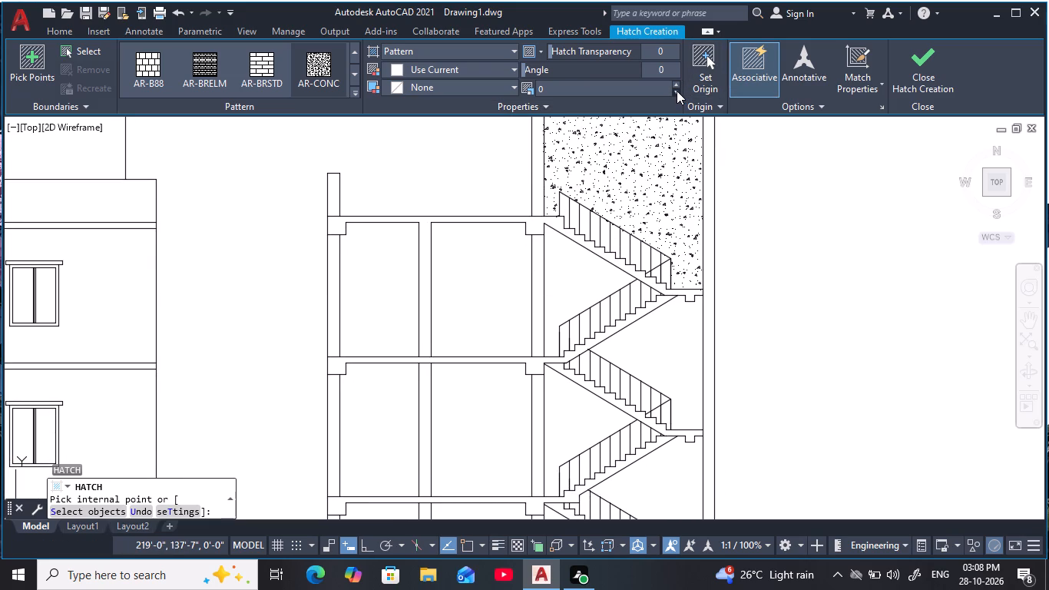
pyautogui.tripleClick(677, 91)
pyautogui.click(677, 92)
pyautogui.scroll(2, 624, 171)
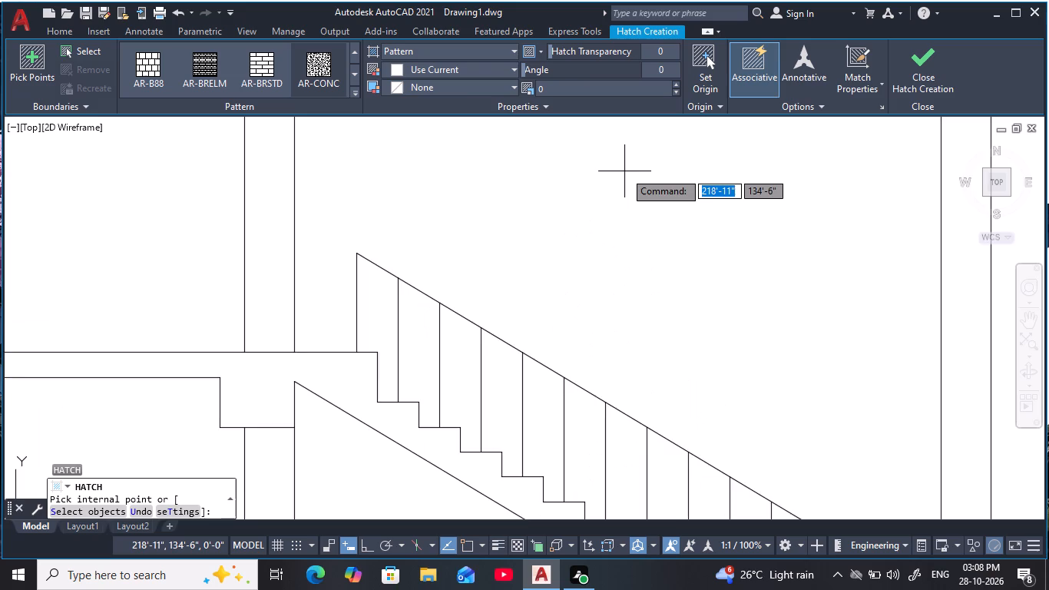
pyautogui.scroll(2, 624, 171)
pyautogui.scroll(-2, 619, 181)
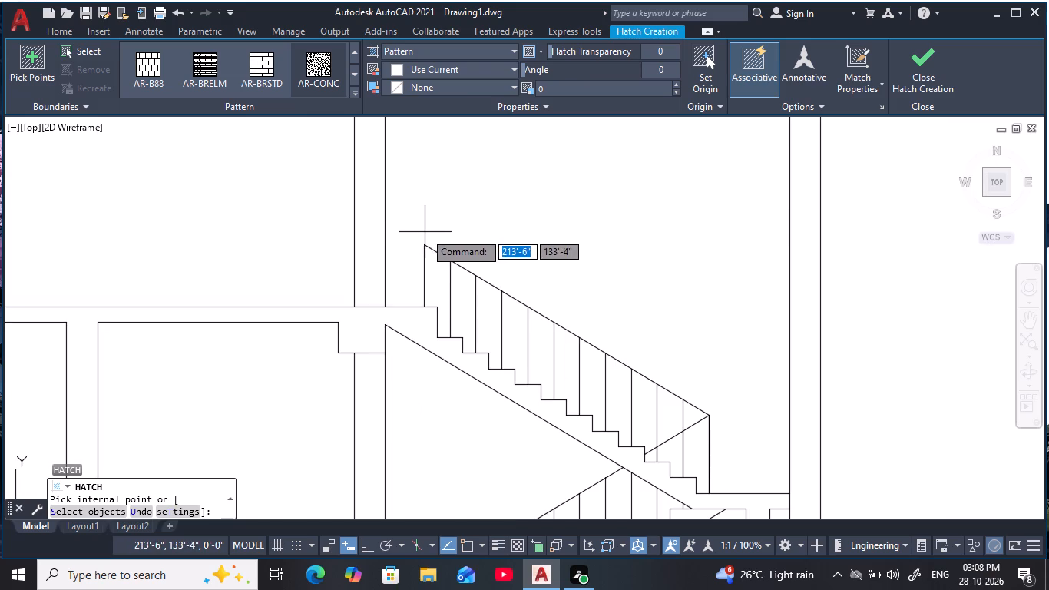
pyautogui.scroll(-1, 473, 230)
pyautogui.moveTo(443, 283); pyautogui.dragTo(437, 304, button='middle')
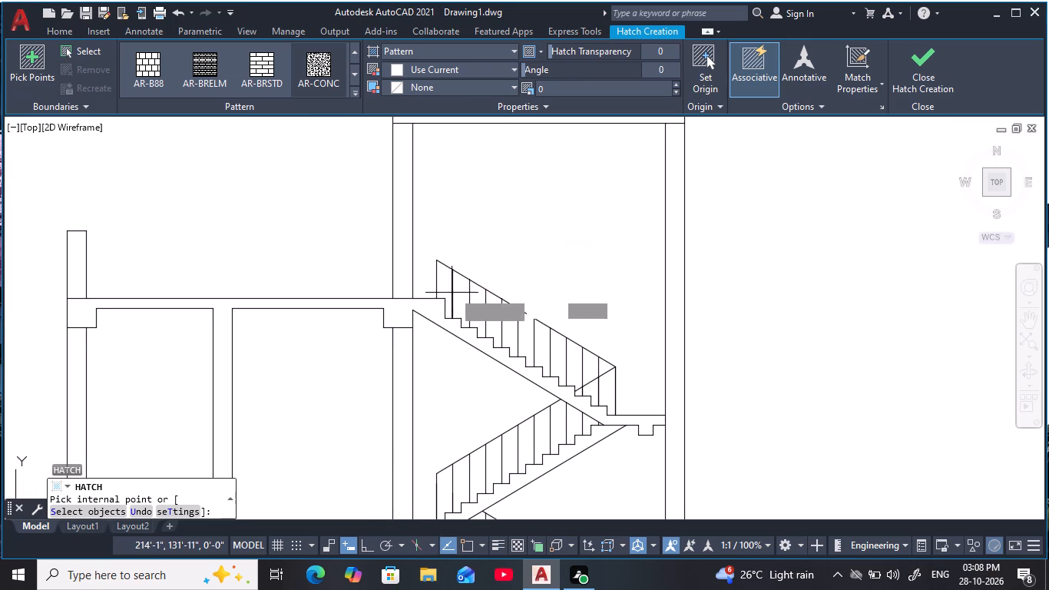
pyautogui.moveTo(494, 250); pyautogui.dragTo(462, 406, button='middle')
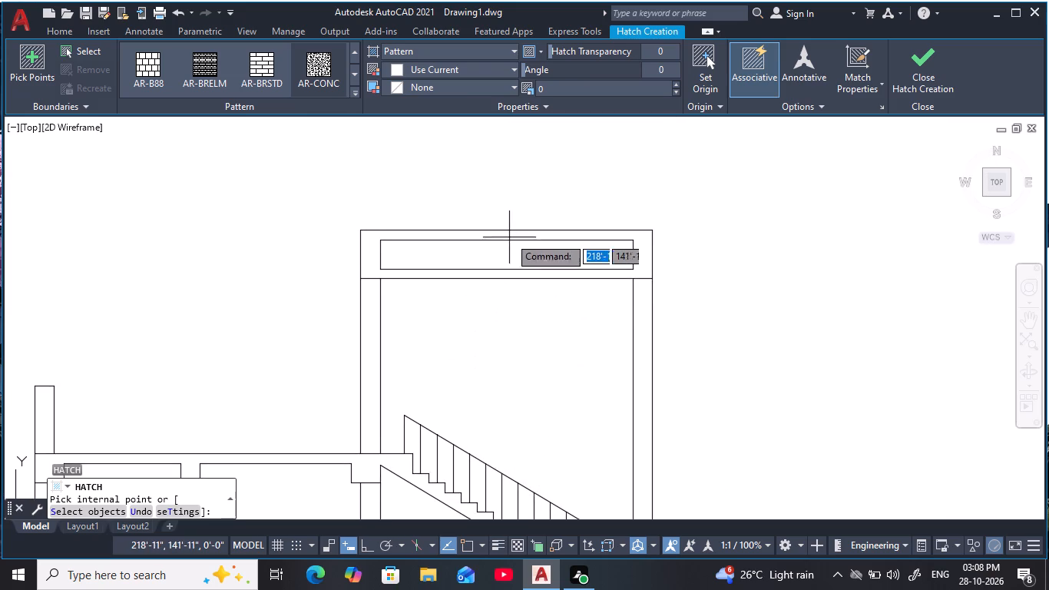
pyautogui.scroll(2, 509, 234)
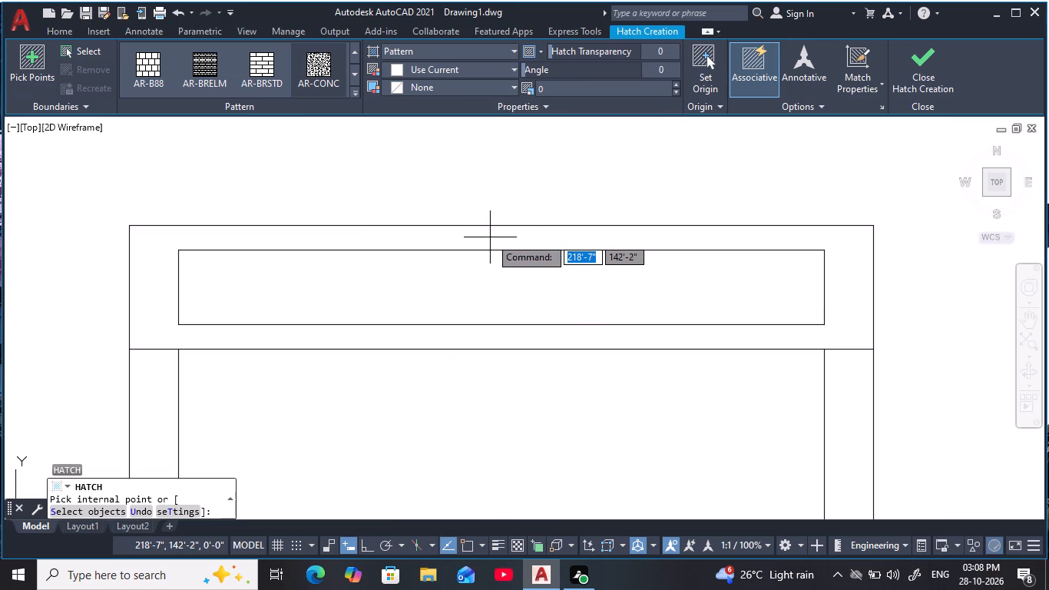
pyautogui.click(490, 237)
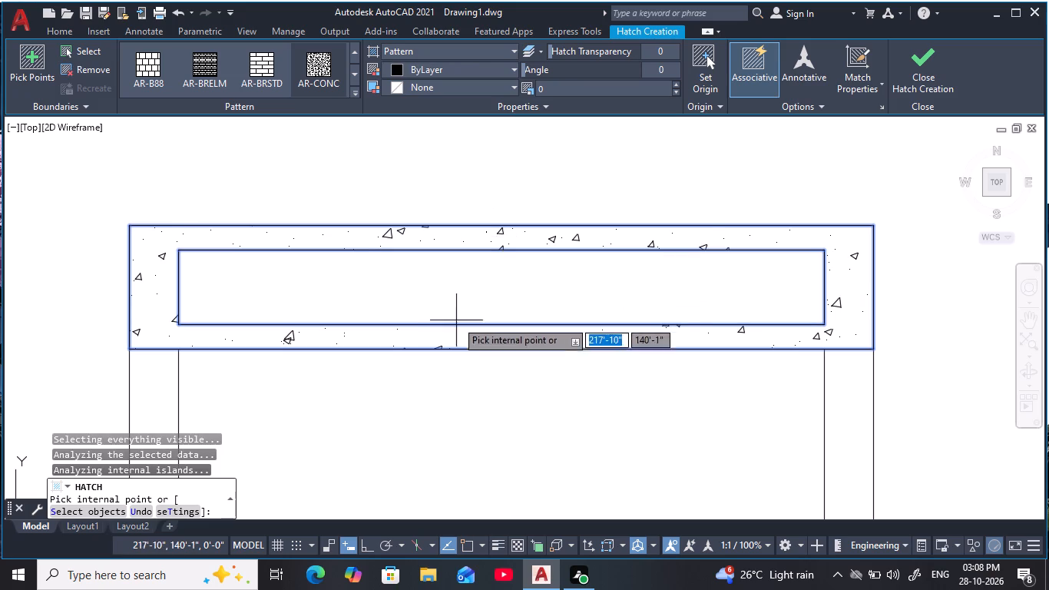
# Set the pattern scale of the stair tower's top band hatch to 1.
pyautogui.click(679, 91)
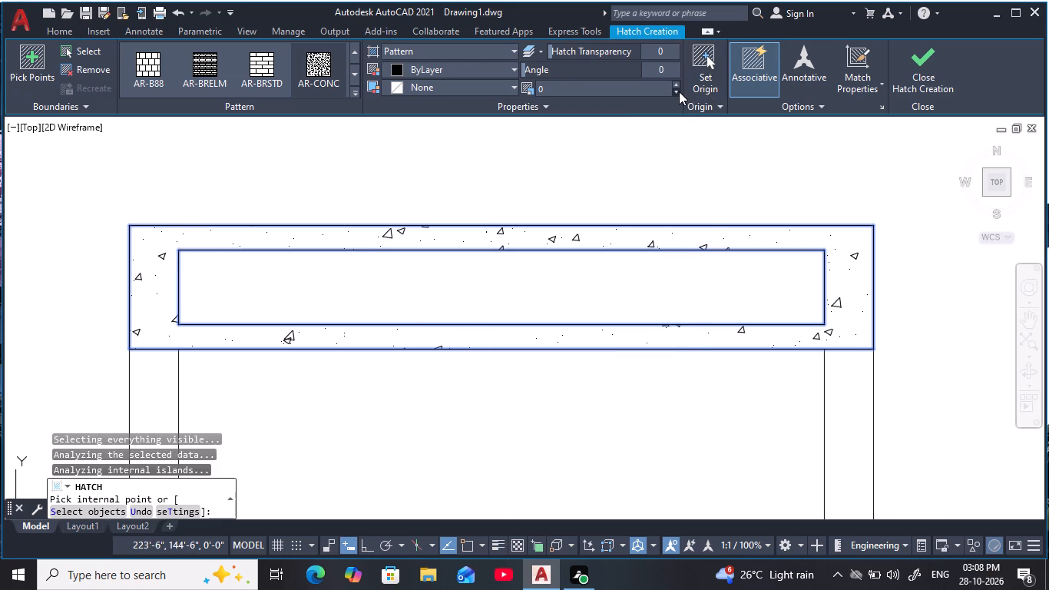
pyautogui.doubleClick(679, 91)
pyautogui.tripleClick(677, 85)
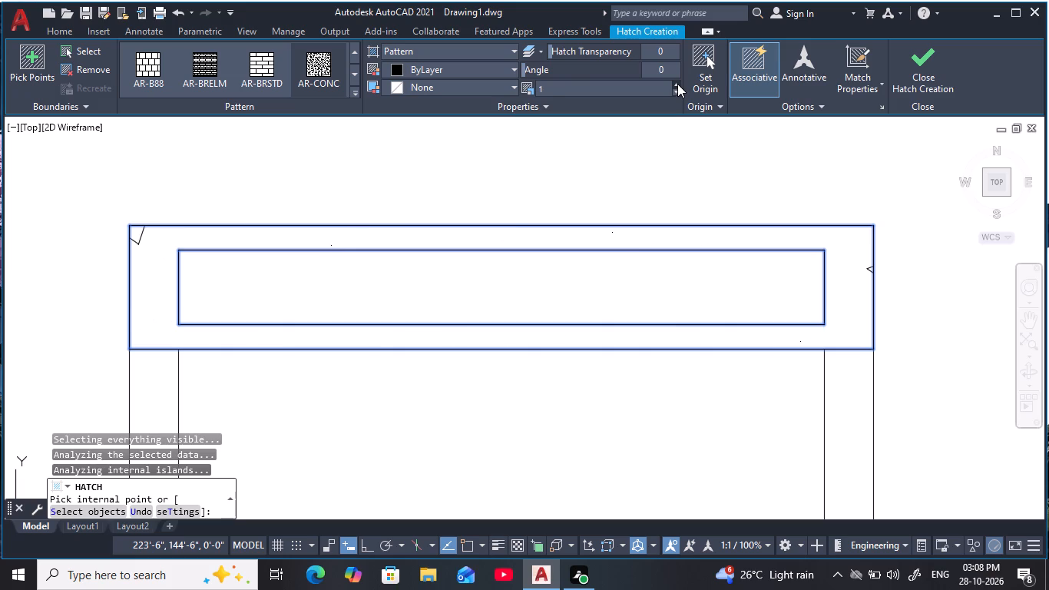
# Reduce the AR-CONC pattern scale of the stair tower's top band hatch to 0.4.
pyautogui.click(674, 91)
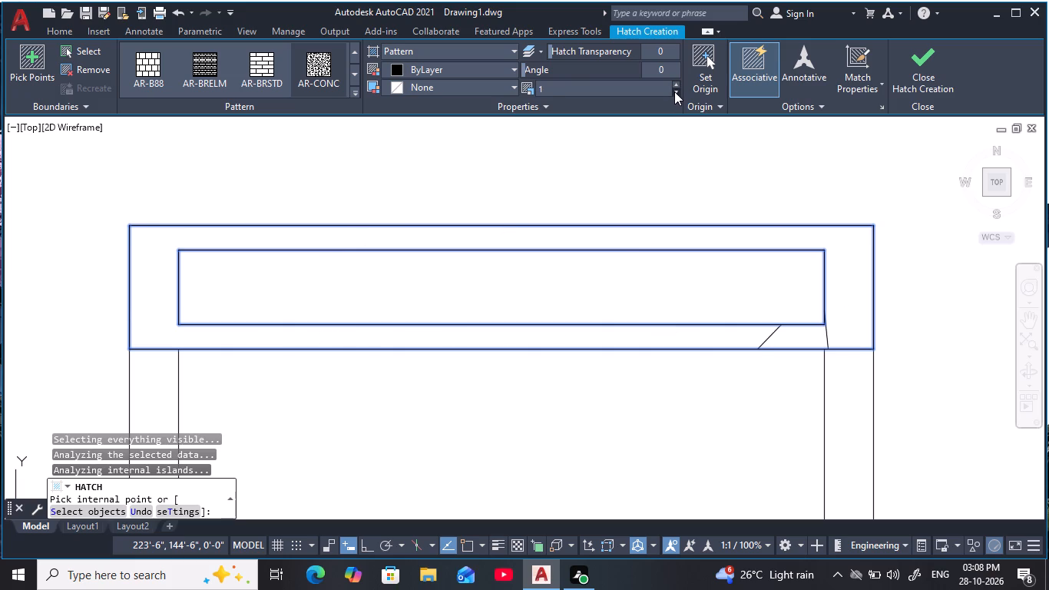
pyautogui.click(674, 91)
pyautogui.doubleClick(674, 91)
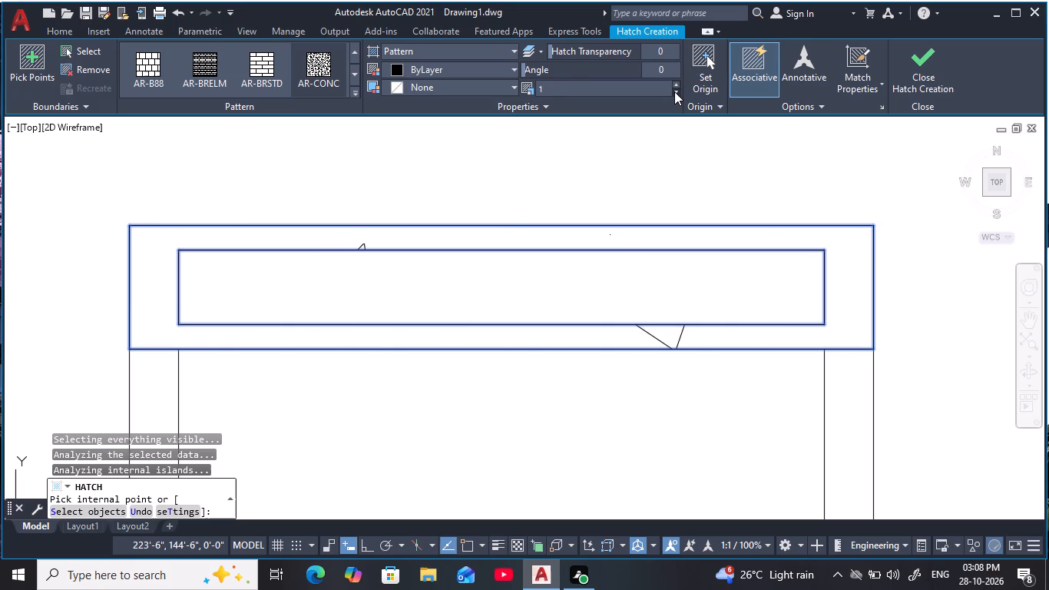
pyautogui.tripleClick(674, 91)
pyautogui.tripleClick(674, 91)
pyautogui.doubleClick(675, 91)
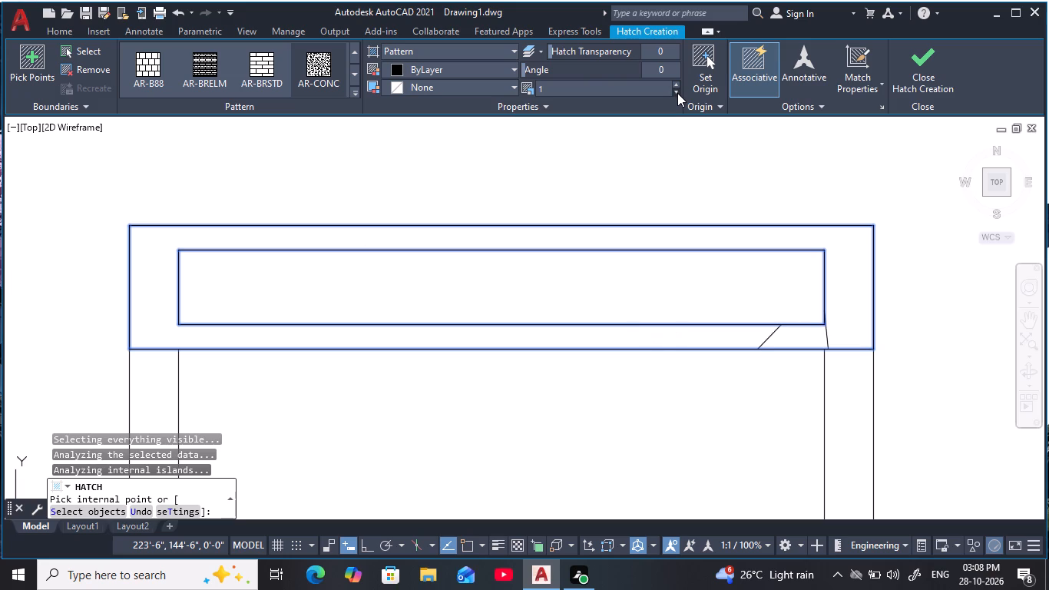
pyautogui.tripleClick(677, 92)
pyautogui.tripleClick(676, 91)
pyautogui.tripleClick(676, 91)
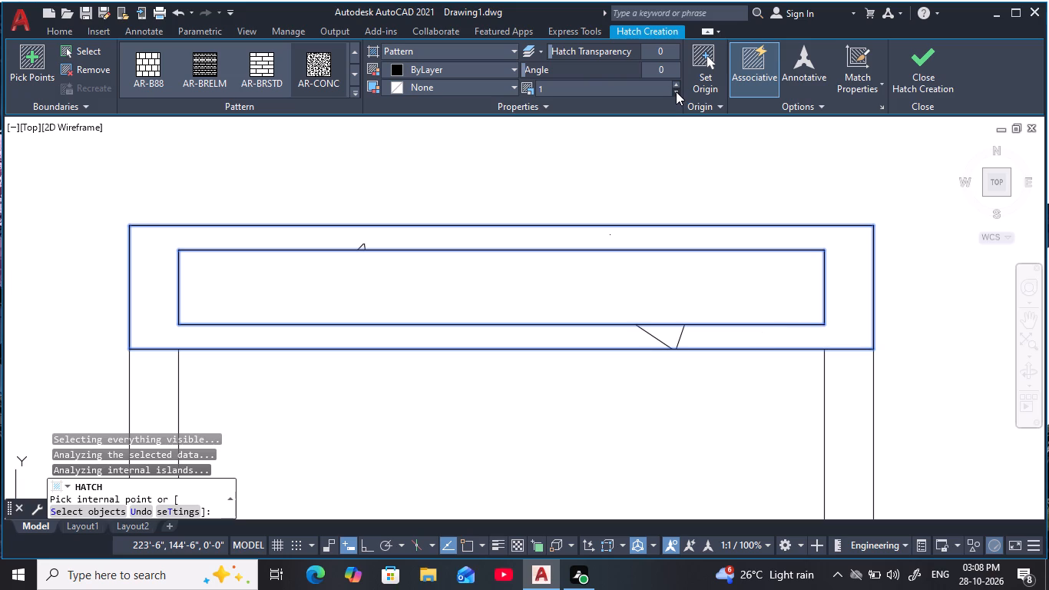
pyautogui.tripleClick(676, 91)
pyautogui.click(676, 91)
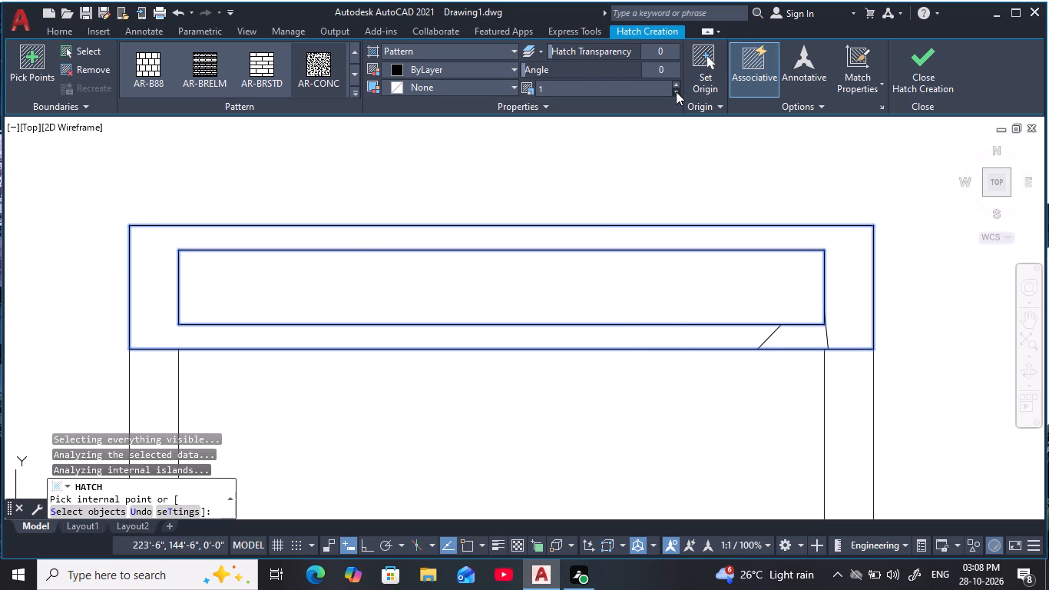
pyautogui.tripleClick(676, 91)
pyautogui.tripleClick(676, 91)
pyautogui.doubleClick(676, 91)
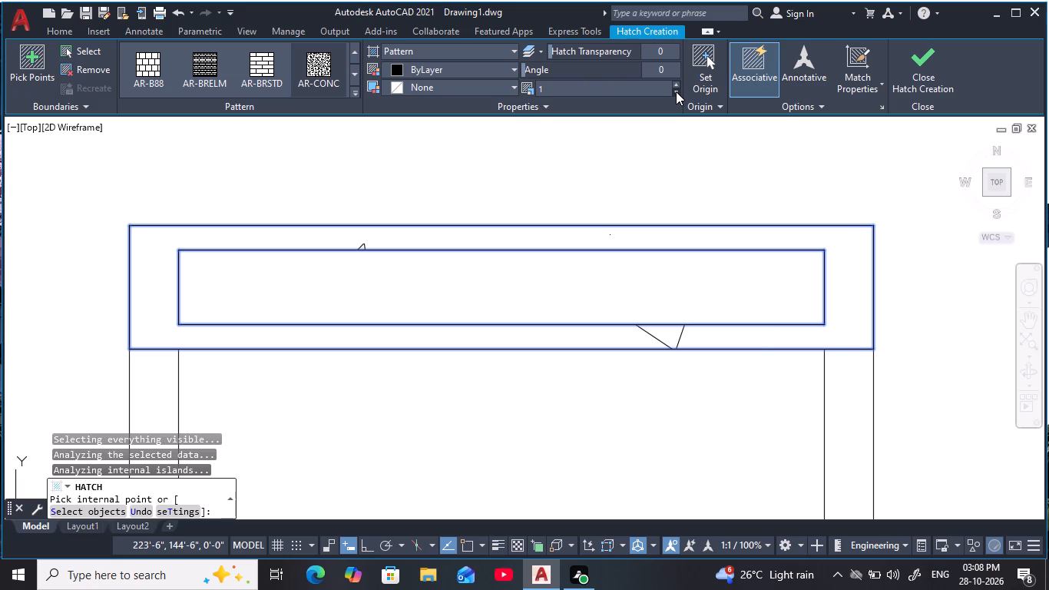
pyautogui.tripleClick(676, 93)
pyautogui.tripleClick(673, 93)
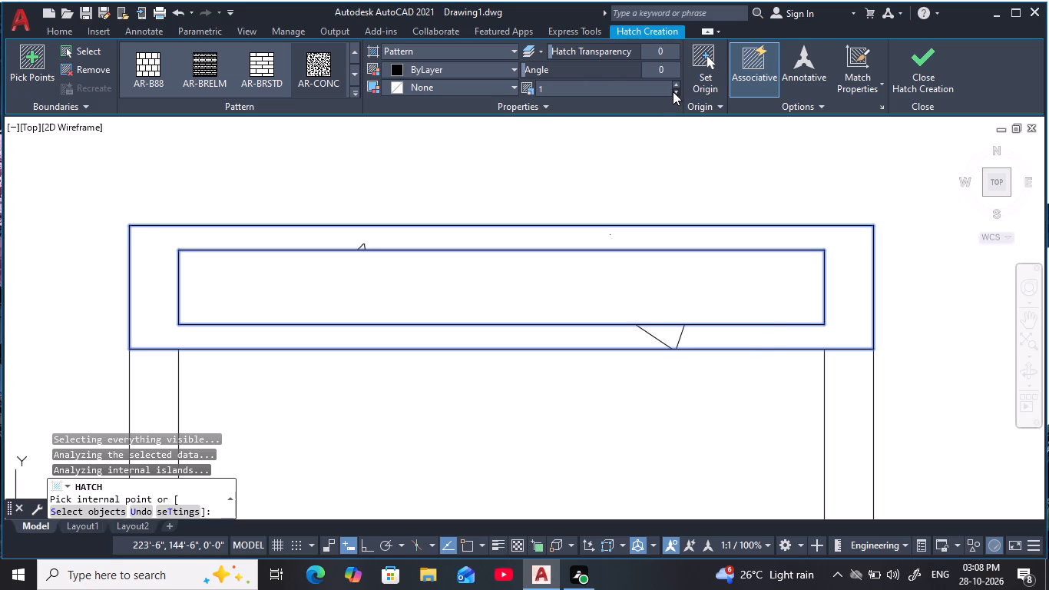
pyautogui.tripleClick(673, 91)
pyautogui.tripleClick(673, 91)
pyautogui.tripleClick(670, 91)
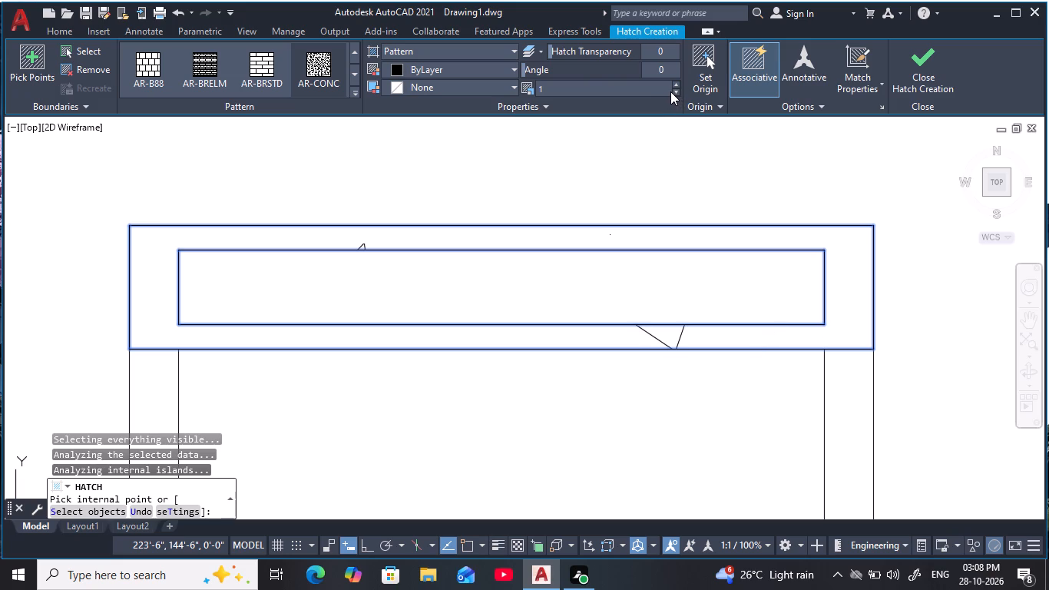
pyautogui.tripleClick(670, 91)
pyautogui.tripleClick(673, 93)
pyautogui.tripleClick(674, 93)
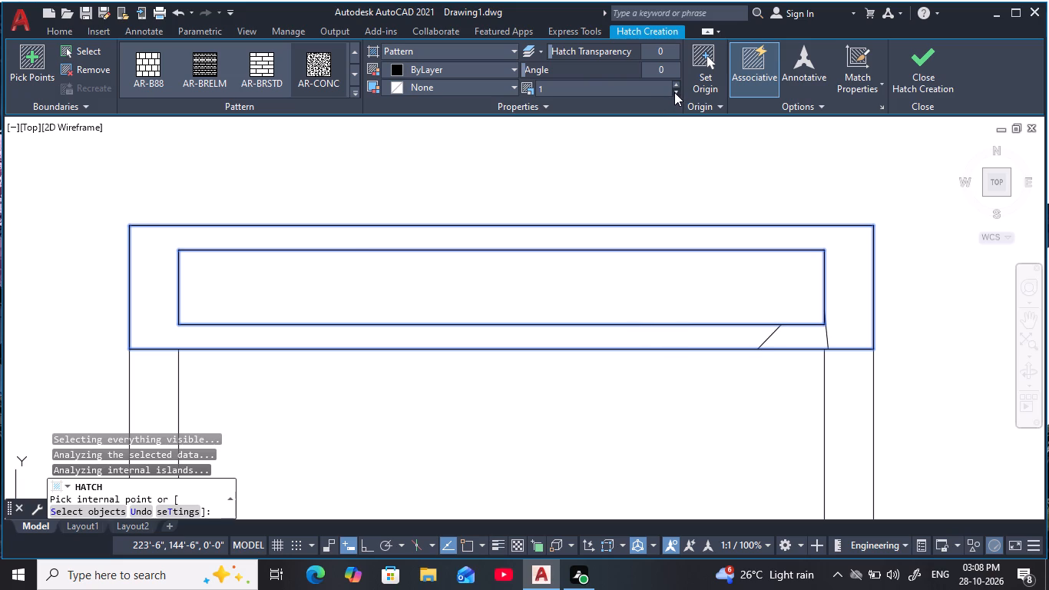
pyautogui.tripleClick(674, 92)
pyautogui.tripleClick(674, 92)
pyautogui.tripleClick(673, 92)
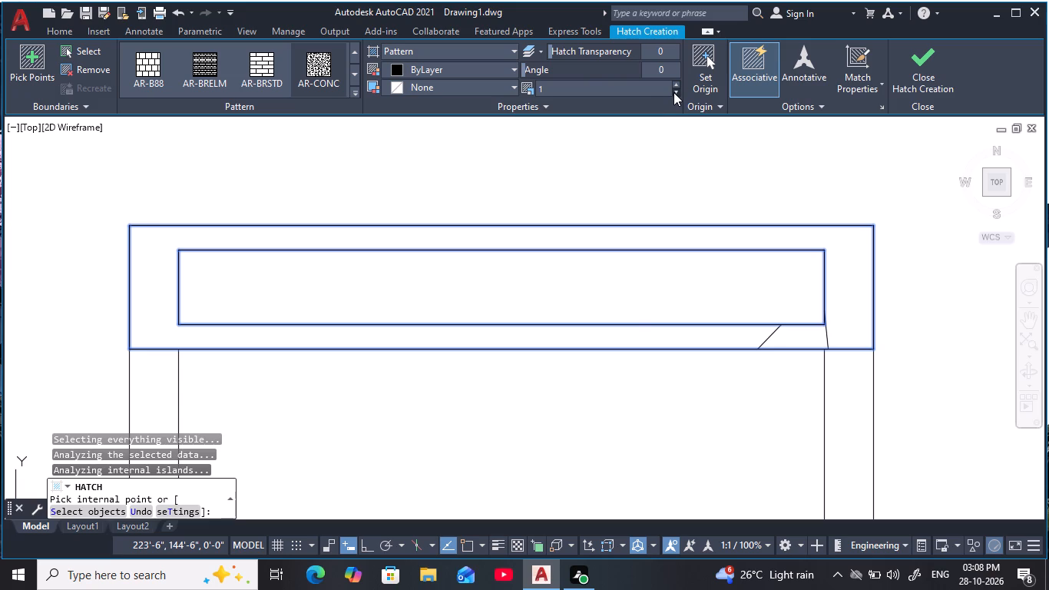
pyautogui.tripleClick(673, 91)
pyautogui.click(675, 91)
pyautogui.click(675, 91)
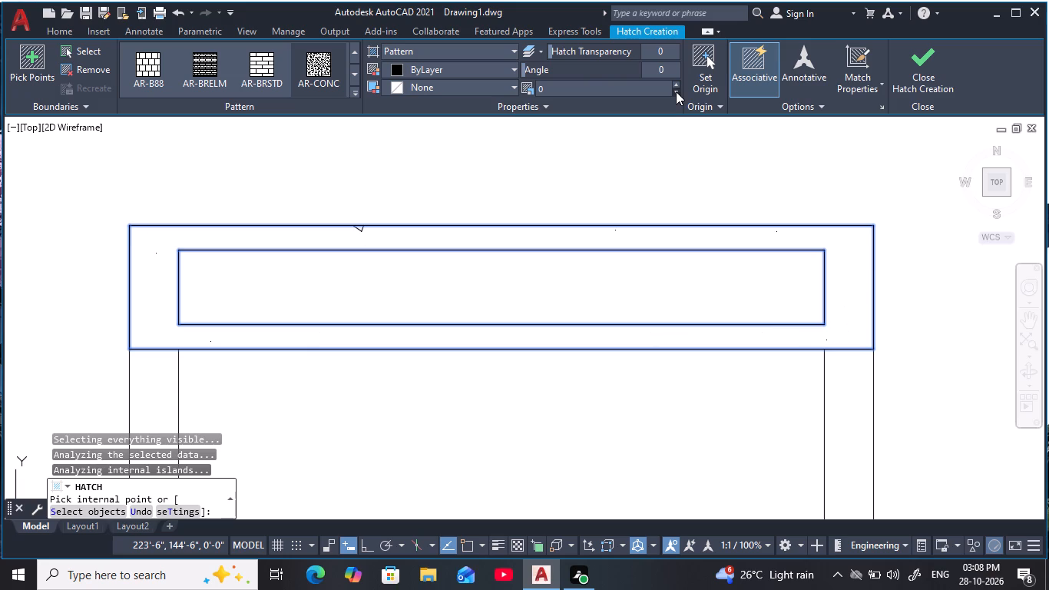
pyautogui.doubleClick(676, 91)
pyautogui.moveTo(676, 91); pyautogui.dragTo(677, 91)
pyautogui.moveTo(677, 91); pyautogui.dragTo(678, 93)
pyautogui.moveTo(678, 93); pyautogui.dragTo(659, 91)
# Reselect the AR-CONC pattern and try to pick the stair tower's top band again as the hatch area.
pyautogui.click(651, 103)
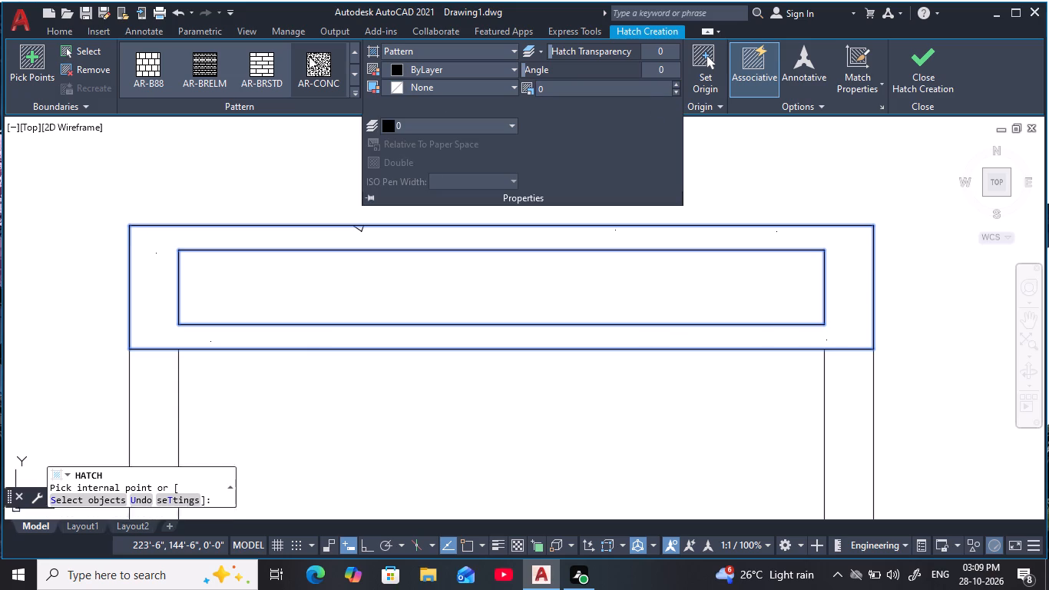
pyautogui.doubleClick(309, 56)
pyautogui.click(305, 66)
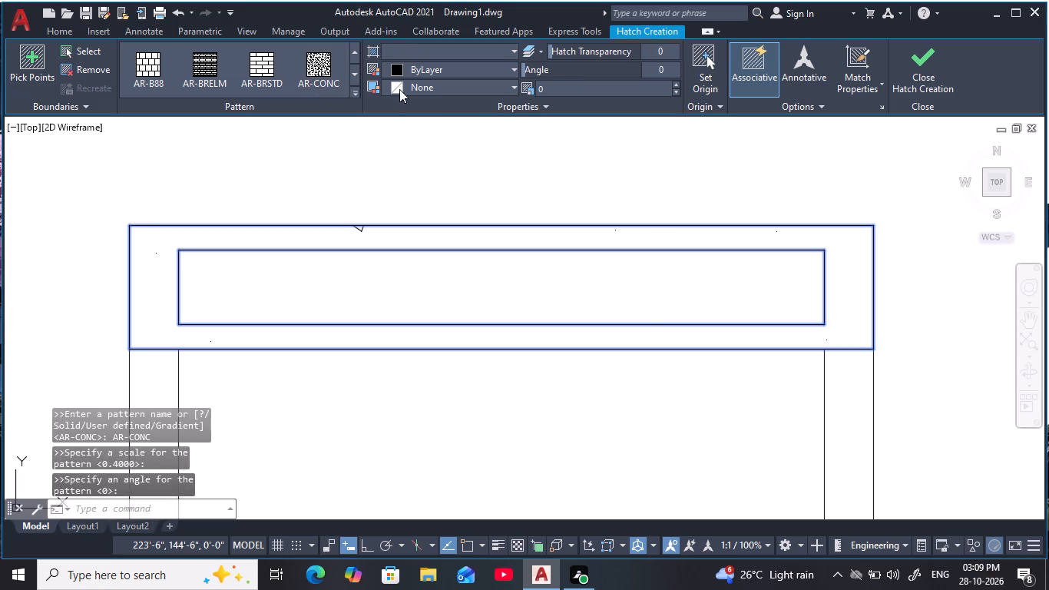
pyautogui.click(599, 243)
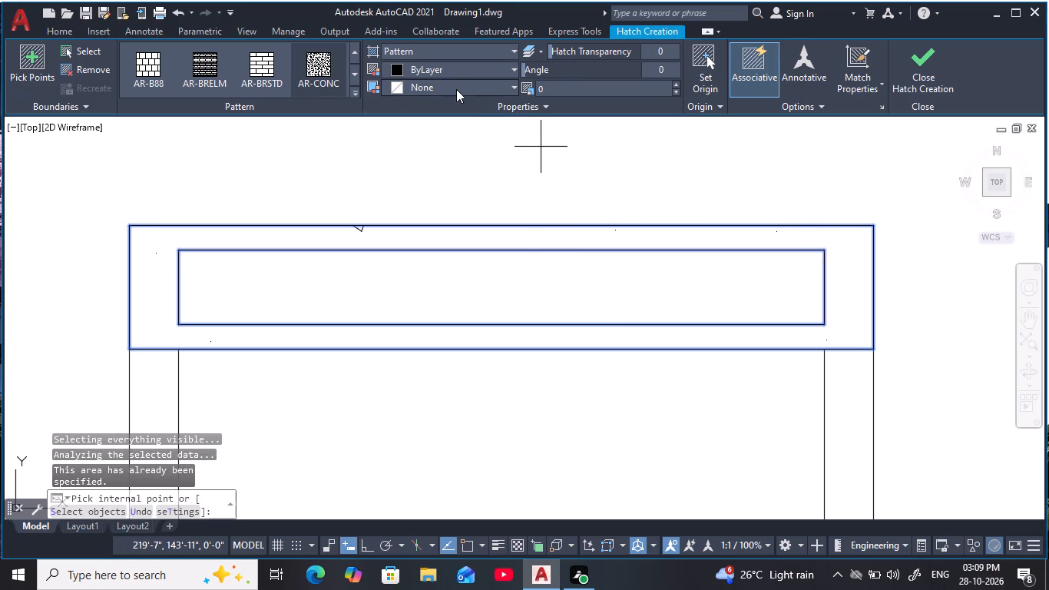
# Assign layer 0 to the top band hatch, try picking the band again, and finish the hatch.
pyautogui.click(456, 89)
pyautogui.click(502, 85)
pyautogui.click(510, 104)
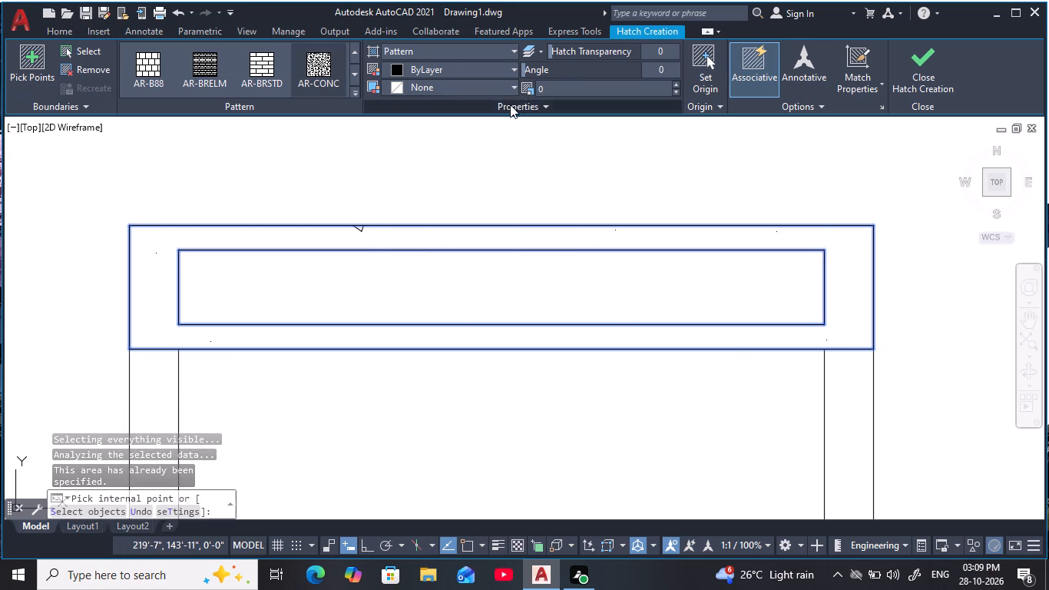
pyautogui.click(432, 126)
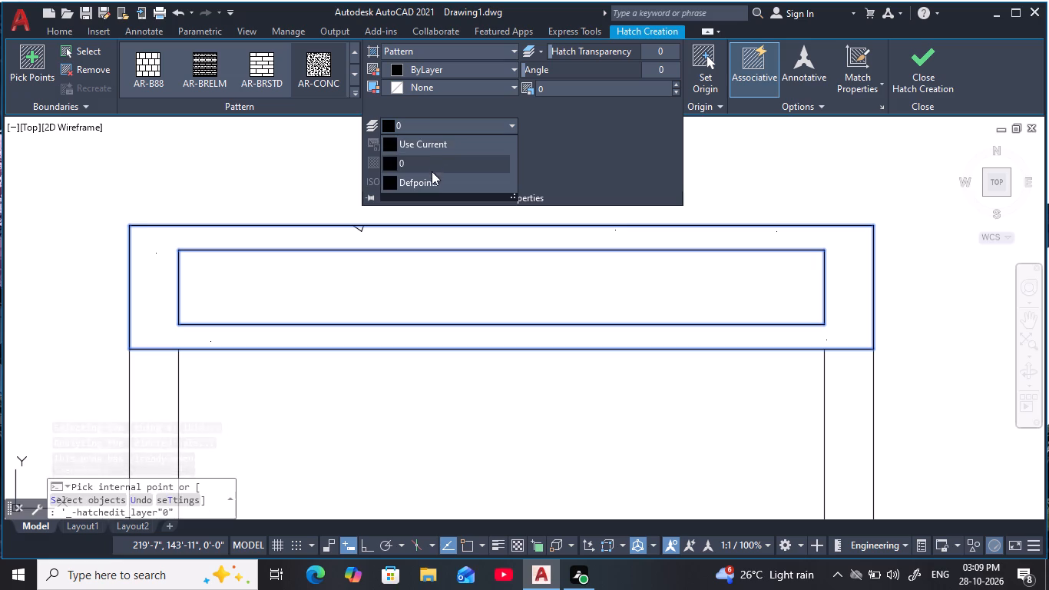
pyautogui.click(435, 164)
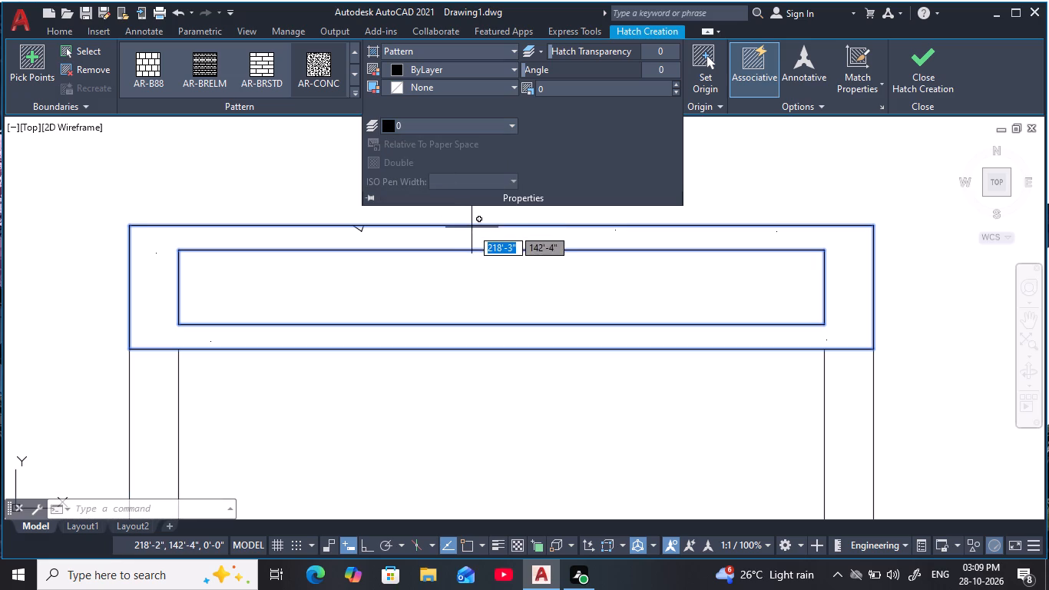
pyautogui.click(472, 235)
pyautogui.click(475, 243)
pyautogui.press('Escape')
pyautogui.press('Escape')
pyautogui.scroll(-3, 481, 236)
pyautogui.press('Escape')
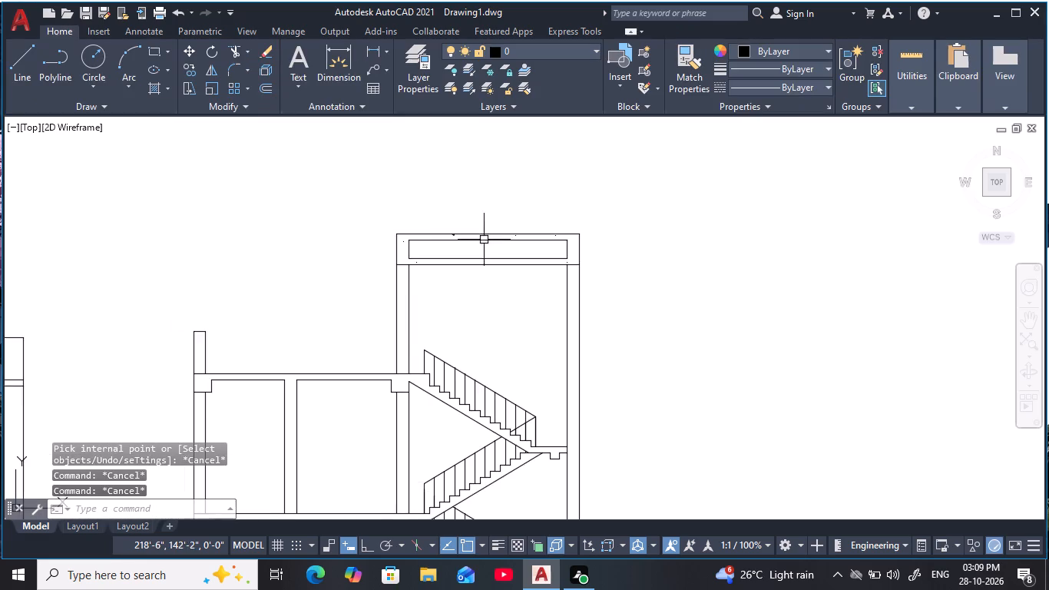
# Erase the AR-CONC hatch from the band around the inner rectangle at the top of the stair tower.
pyautogui.moveTo(484, 240); pyautogui.dragTo(491, 238, button='middle')
pyautogui.press('Escape')
pyautogui.scroll(2, 494, 237)
pyautogui.press('Escape')
pyautogui.press('Escape')
pyautogui.middleClick(495, 237)
pyautogui.press('Escape')
pyautogui.click(500, 233)
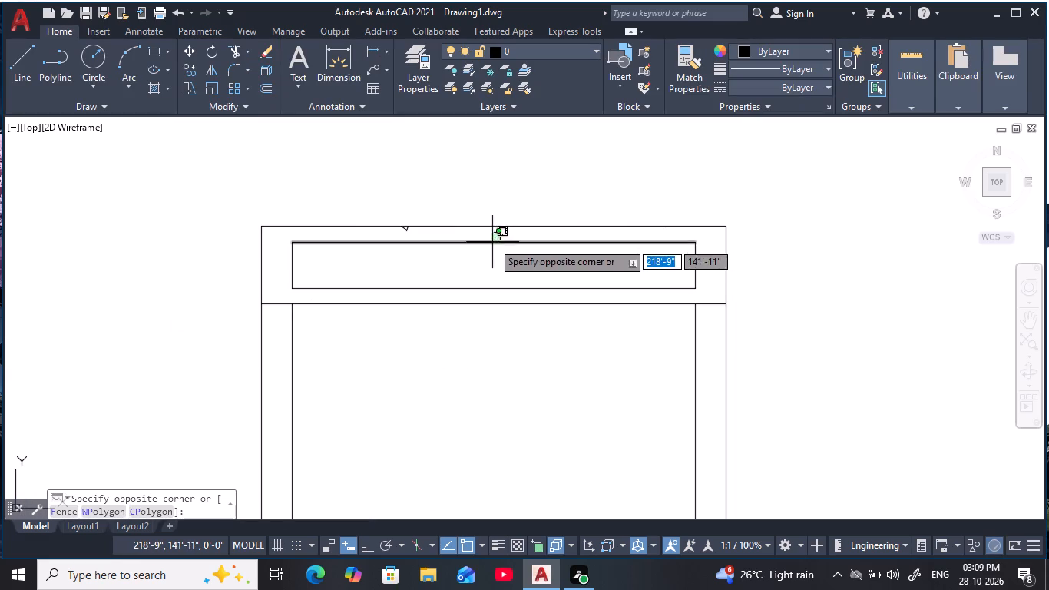
pyautogui.press('Escape')
pyautogui.press('Escape')
pyautogui.click(405, 228)
pyautogui.press('Escape')
pyautogui.press('Escape')
pyautogui.press('Escape')
pyautogui.press('Escape')
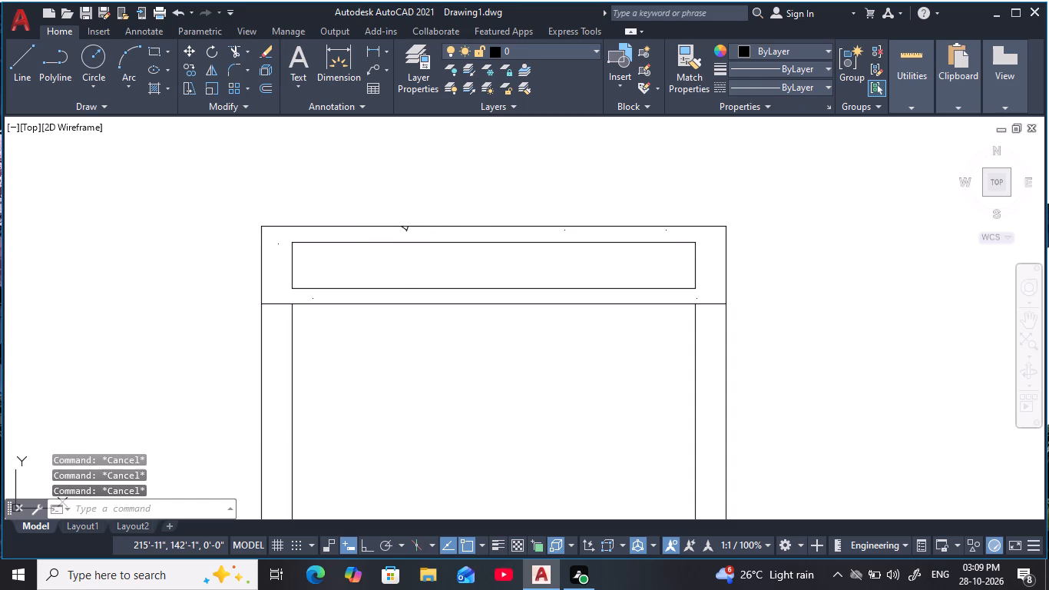
pyautogui.press('Escape')
pyautogui.press('Escape')
pyautogui.click(97, 207)
pyautogui.press('Escape')
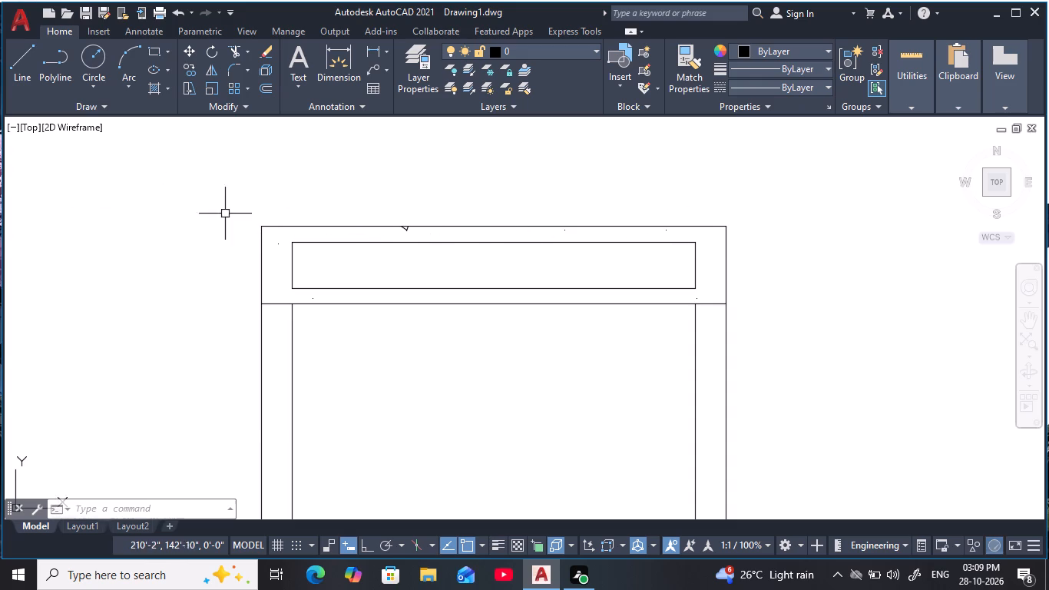
pyautogui.press('Escape')
pyautogui.press('Escape')
pyautogui.click(407, 233)
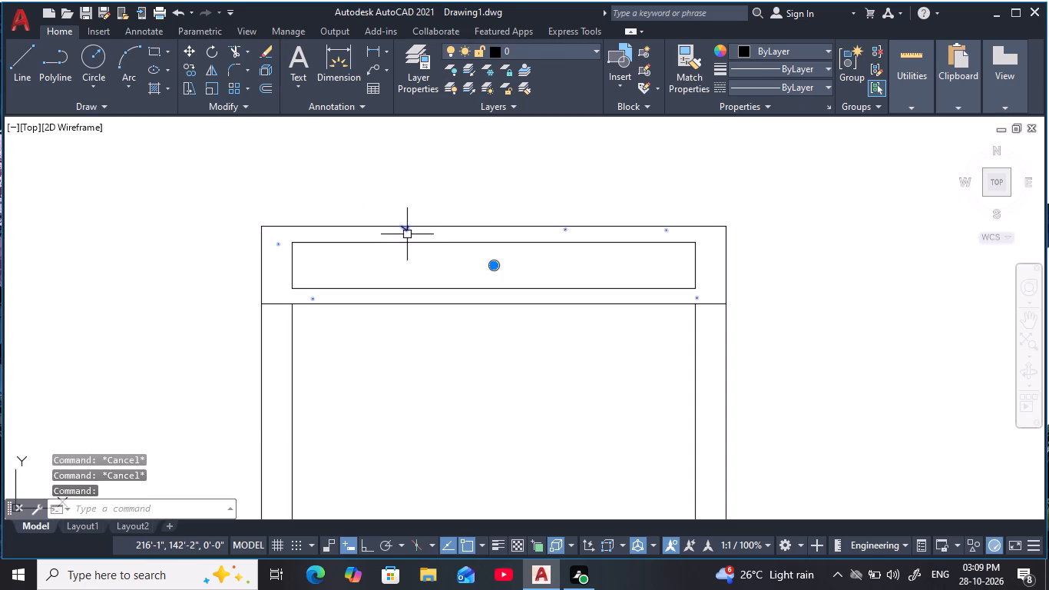
pyautogui.press('e')
pyautogui.press('space')
pyautogui.press('Escape')
pyautogui.press('Escape')
pyautogui.press('Escape')
pyautogui.press('Escape')
pyautogui.press('Escape')
pyautogui.press('Escape')
pyautogui.press('Escape')
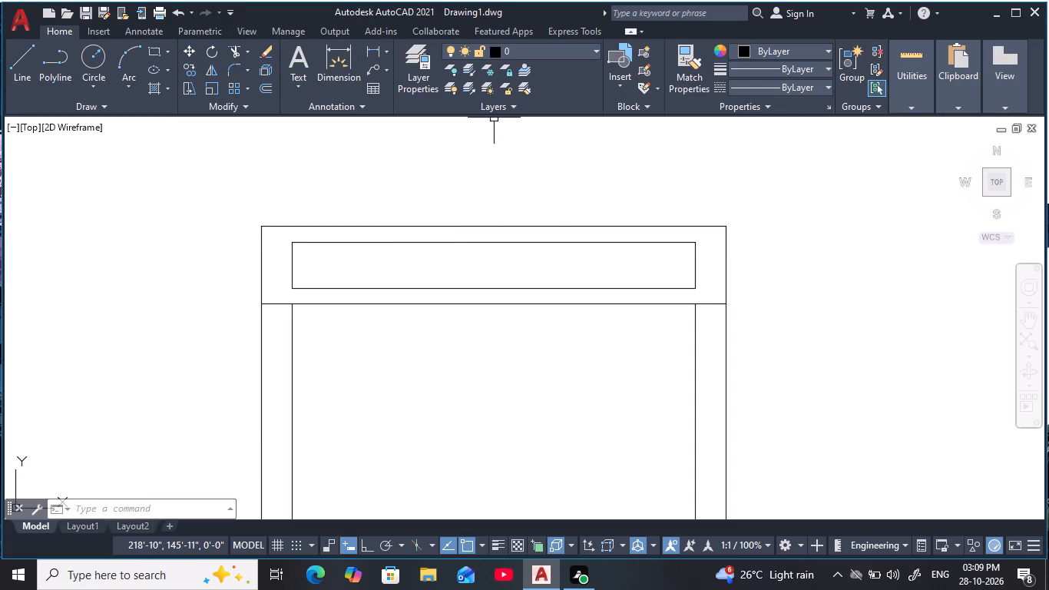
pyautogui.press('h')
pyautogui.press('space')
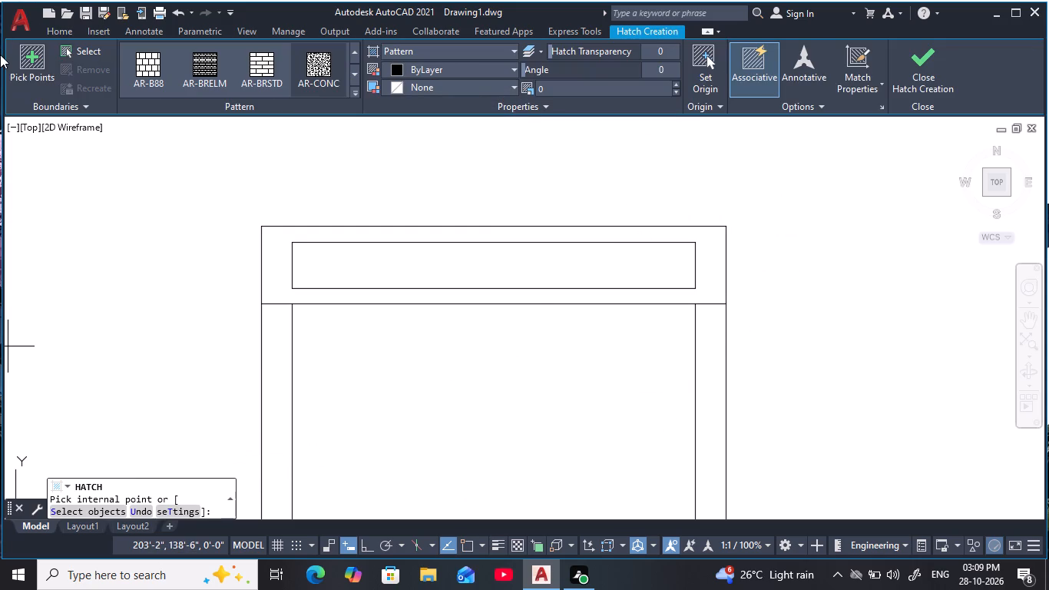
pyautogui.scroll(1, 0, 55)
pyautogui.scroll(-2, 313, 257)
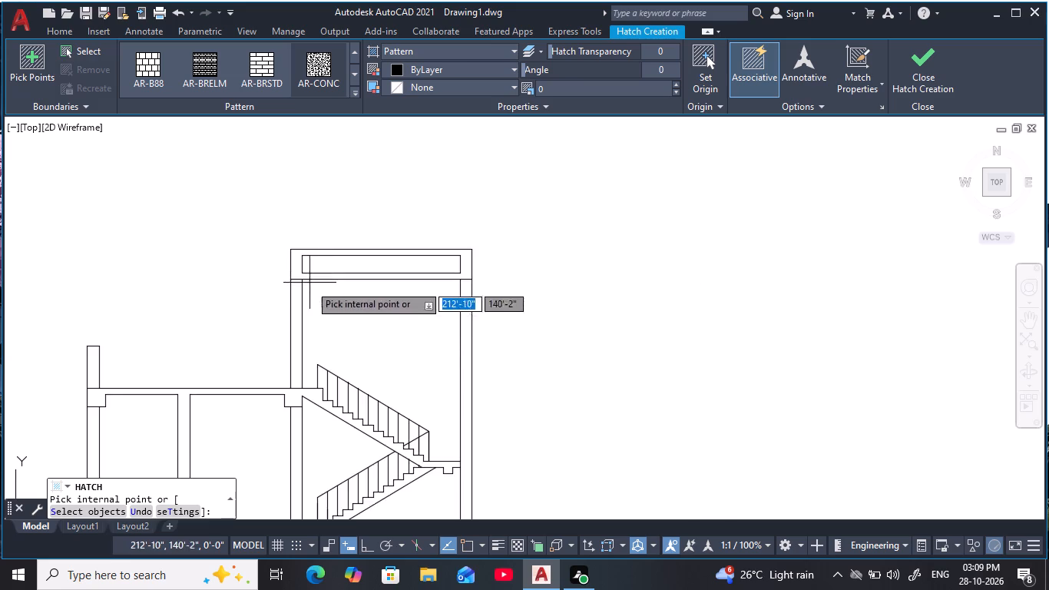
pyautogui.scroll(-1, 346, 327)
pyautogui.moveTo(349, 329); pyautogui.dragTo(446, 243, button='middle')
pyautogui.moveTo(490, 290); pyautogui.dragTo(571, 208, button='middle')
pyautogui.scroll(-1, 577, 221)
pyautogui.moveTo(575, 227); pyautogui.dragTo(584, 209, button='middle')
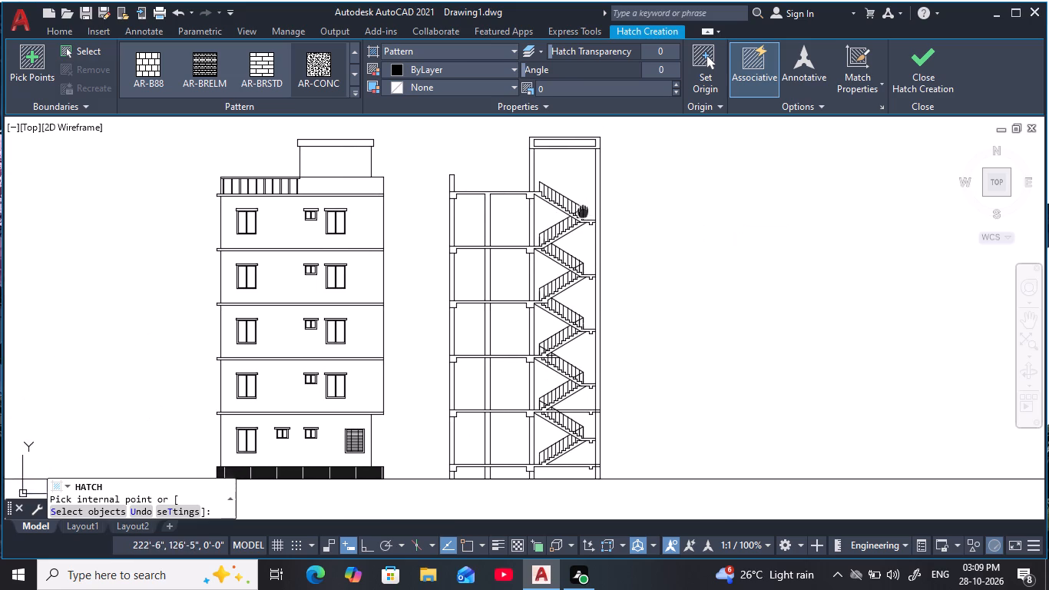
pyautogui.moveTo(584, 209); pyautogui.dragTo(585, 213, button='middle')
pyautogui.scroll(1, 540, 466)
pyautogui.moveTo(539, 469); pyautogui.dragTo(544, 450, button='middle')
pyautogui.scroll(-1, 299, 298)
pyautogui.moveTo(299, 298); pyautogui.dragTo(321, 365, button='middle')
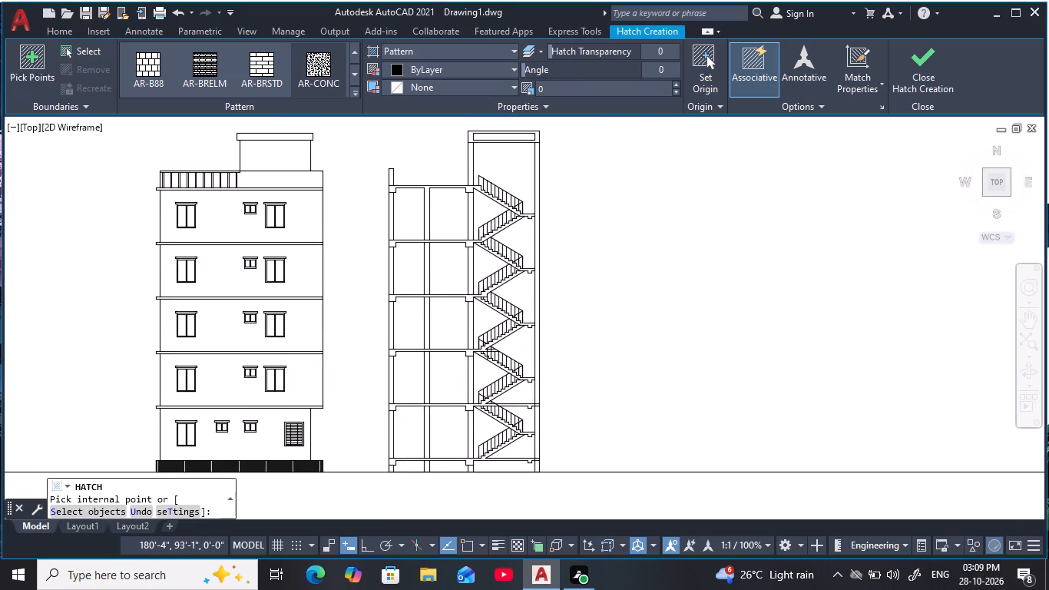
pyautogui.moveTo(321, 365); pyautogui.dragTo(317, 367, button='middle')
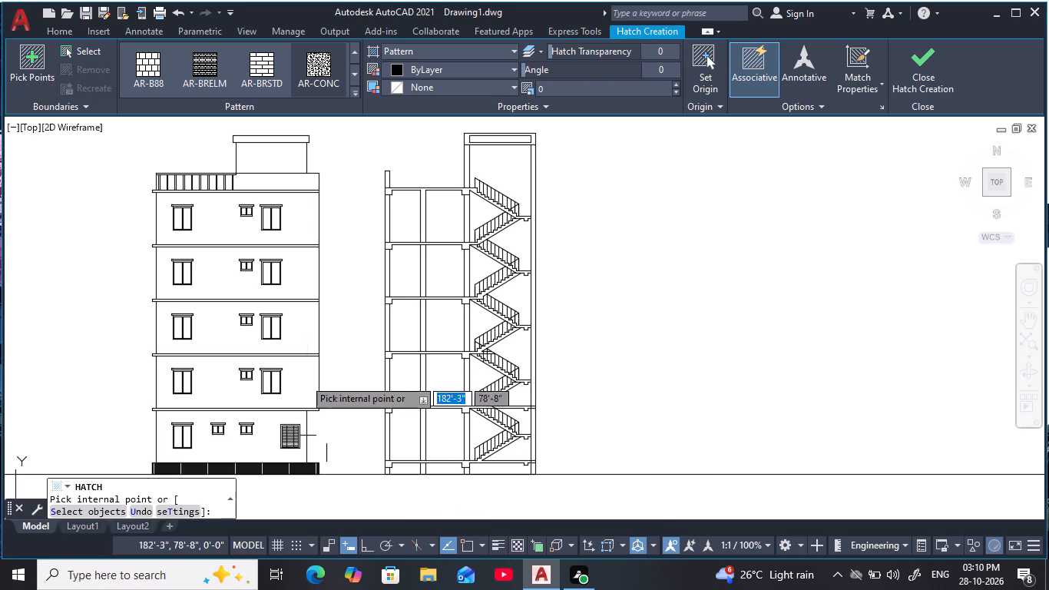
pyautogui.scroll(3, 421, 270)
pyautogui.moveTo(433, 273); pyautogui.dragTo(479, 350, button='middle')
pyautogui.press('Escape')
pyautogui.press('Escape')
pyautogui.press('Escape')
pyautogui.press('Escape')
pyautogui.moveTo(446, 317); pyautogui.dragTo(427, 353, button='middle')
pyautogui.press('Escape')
# Start a new hatch with the AR-CONC pattern and enter a pattern scale of 0.
pyautogui.write('H')
pyautogui.press('space')
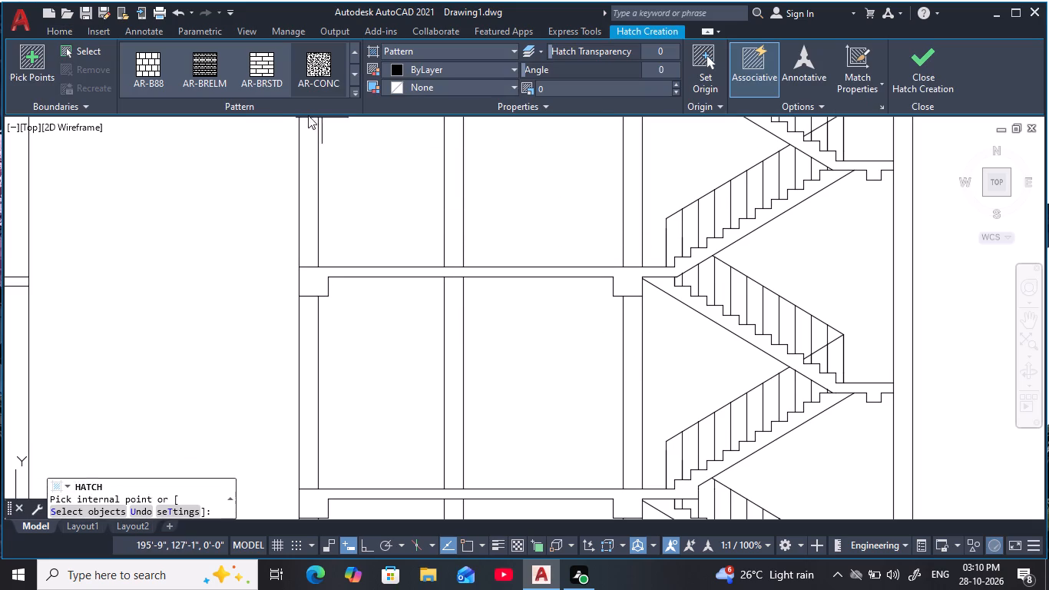
pyautogui.click(311, 74)
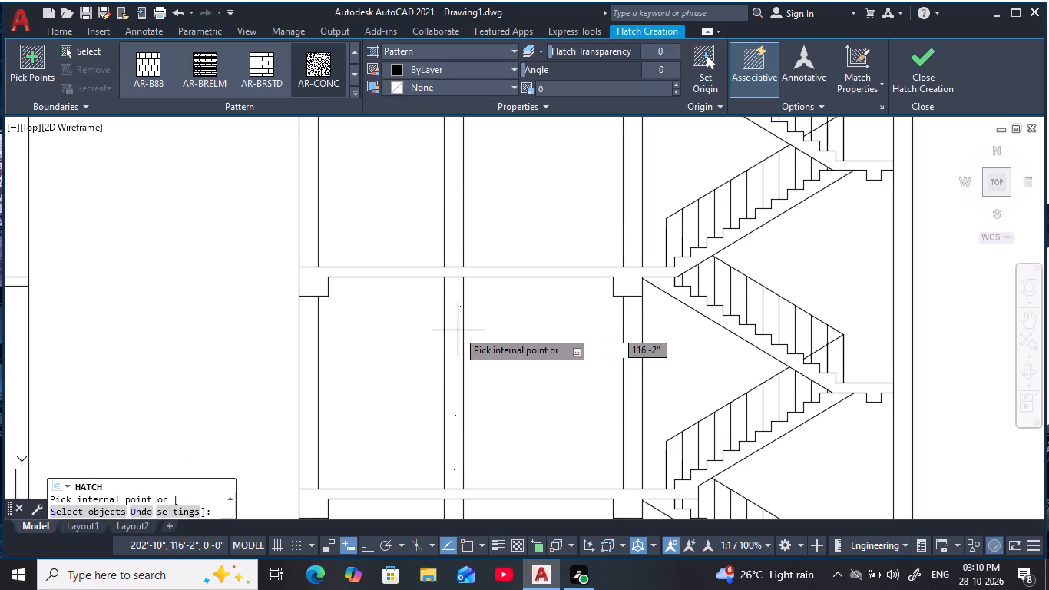
pyautogui.scroll(-1, 551, 323)
pyautogui.moveTo(549, 325); pyautogui.dragTo(423, 403, button='middle')
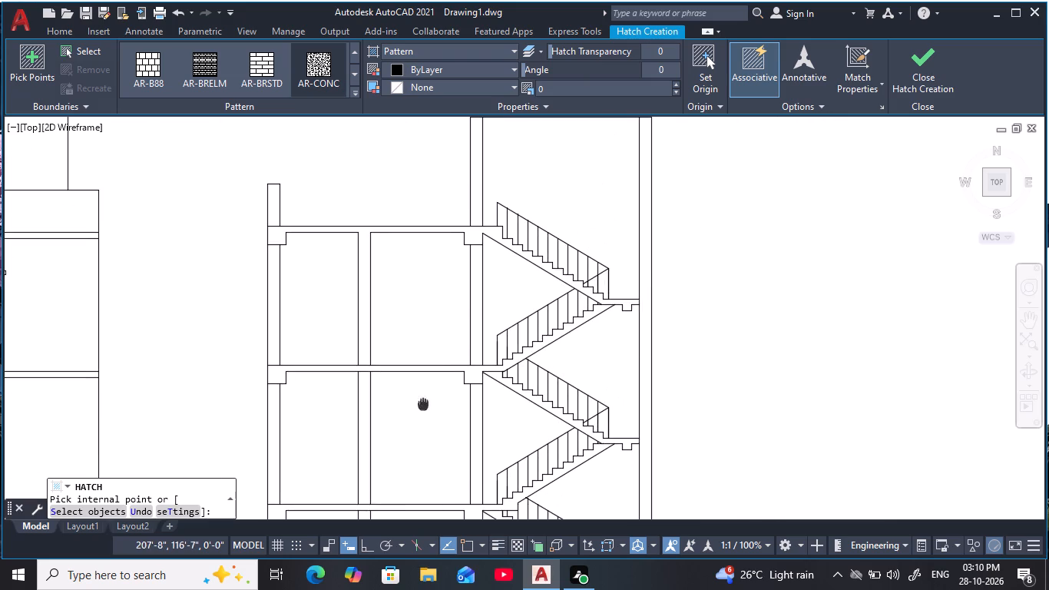
pyautogui.click(664, 86)
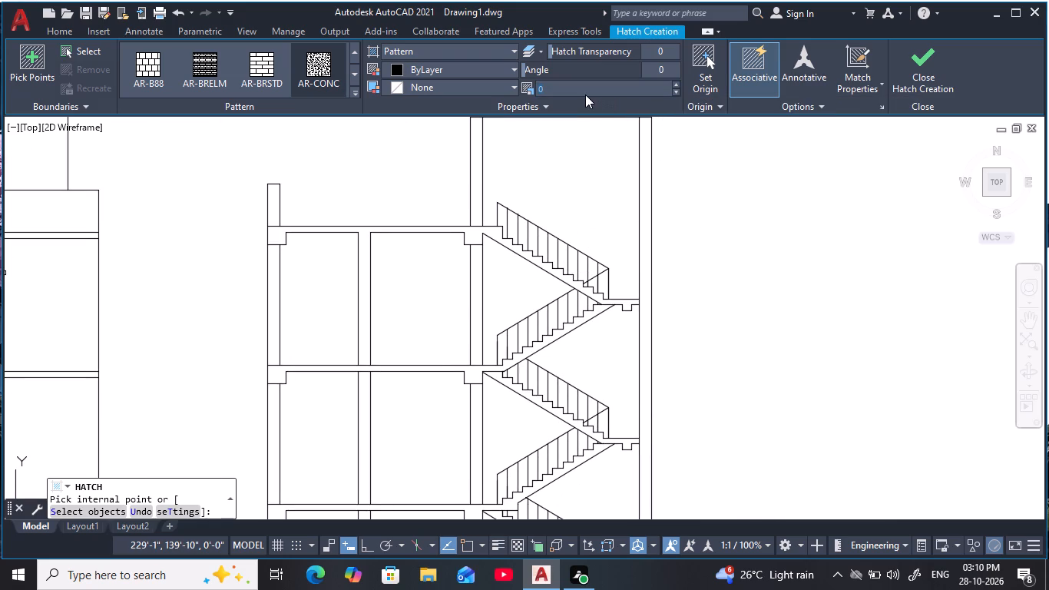
pyautogui.press('BackSpace')
pyautogui.press('0')
pyautogui.press('Return')
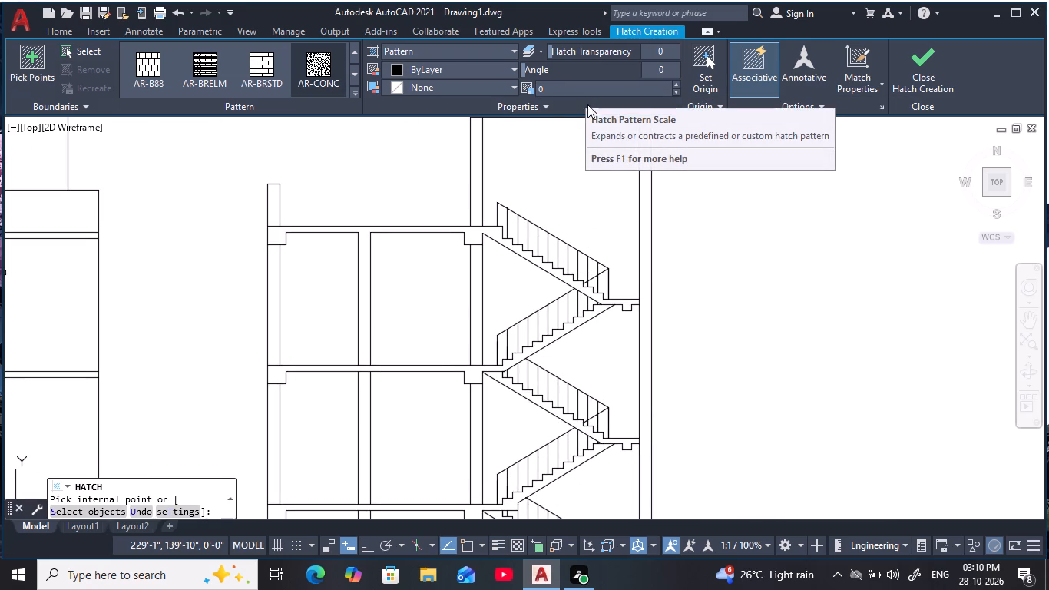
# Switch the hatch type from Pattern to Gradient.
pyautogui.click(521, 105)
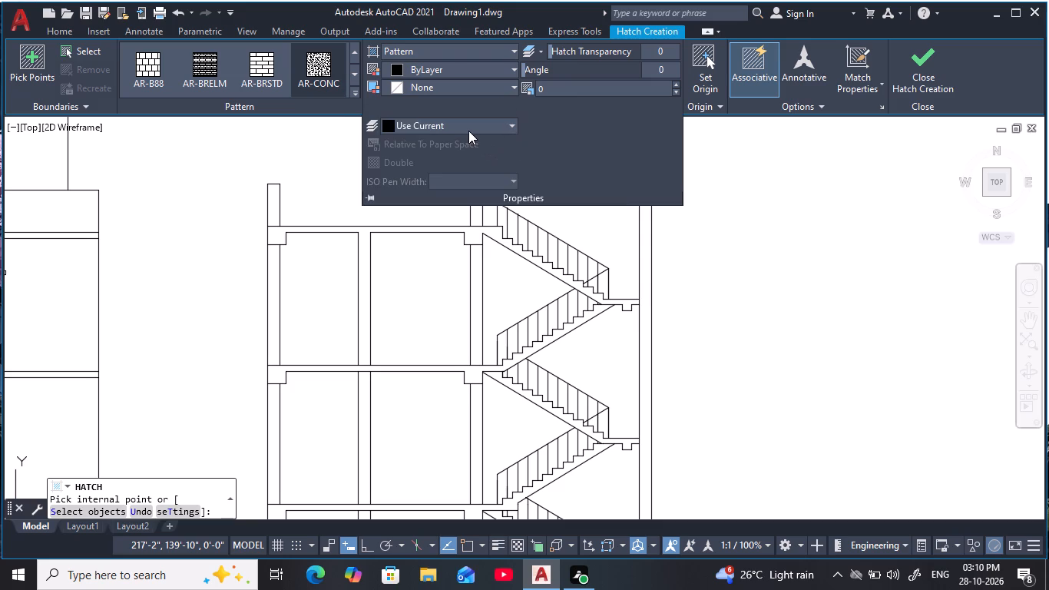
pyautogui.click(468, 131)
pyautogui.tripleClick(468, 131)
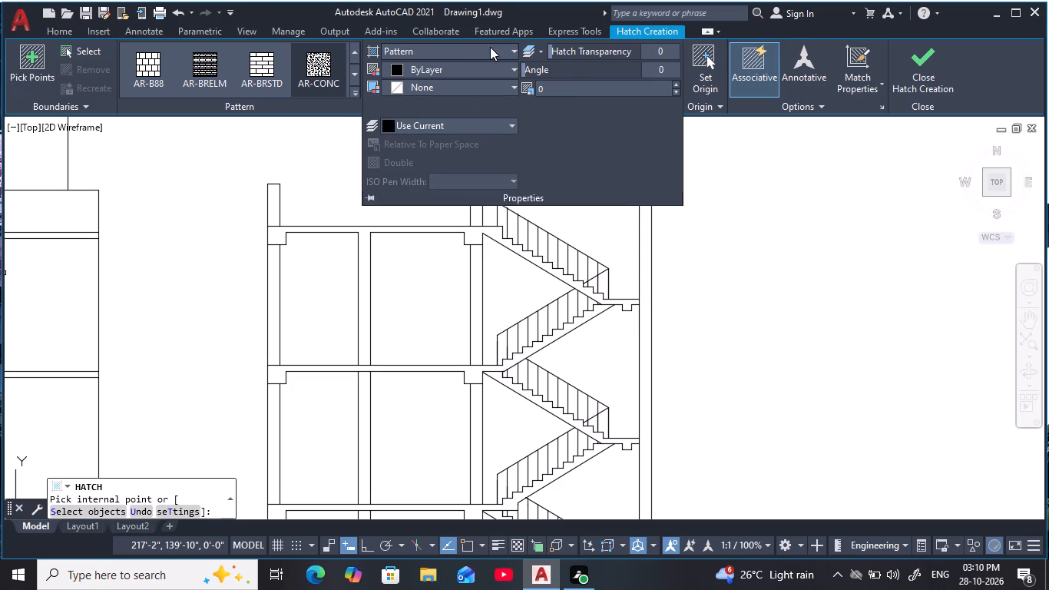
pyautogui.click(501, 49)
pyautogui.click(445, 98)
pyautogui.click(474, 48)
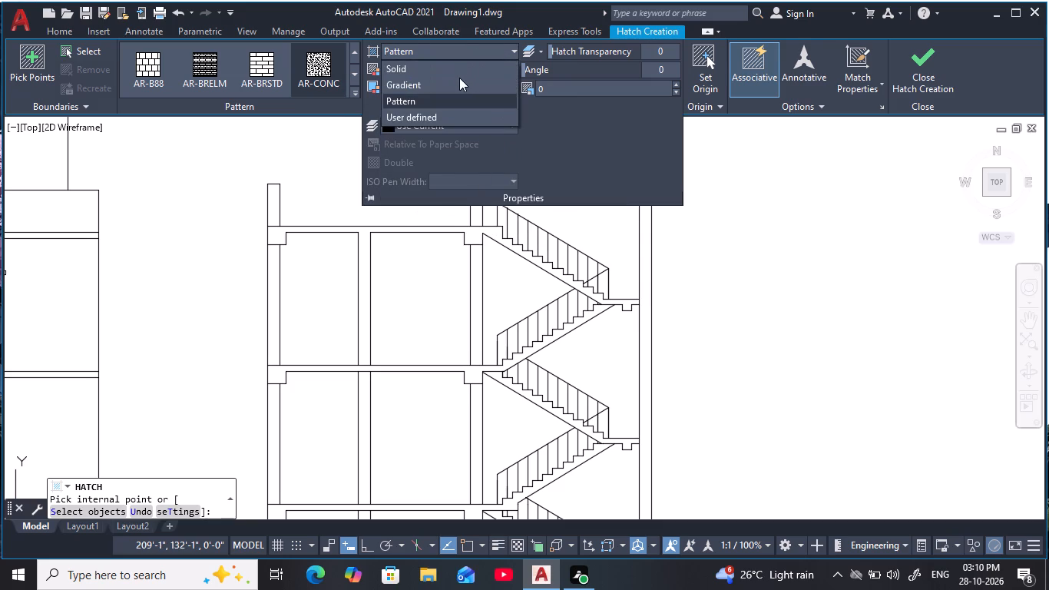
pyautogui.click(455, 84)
# Choose the AR-CONC concrete pattern again for the hatch.
pyautogui.click(356, 92)
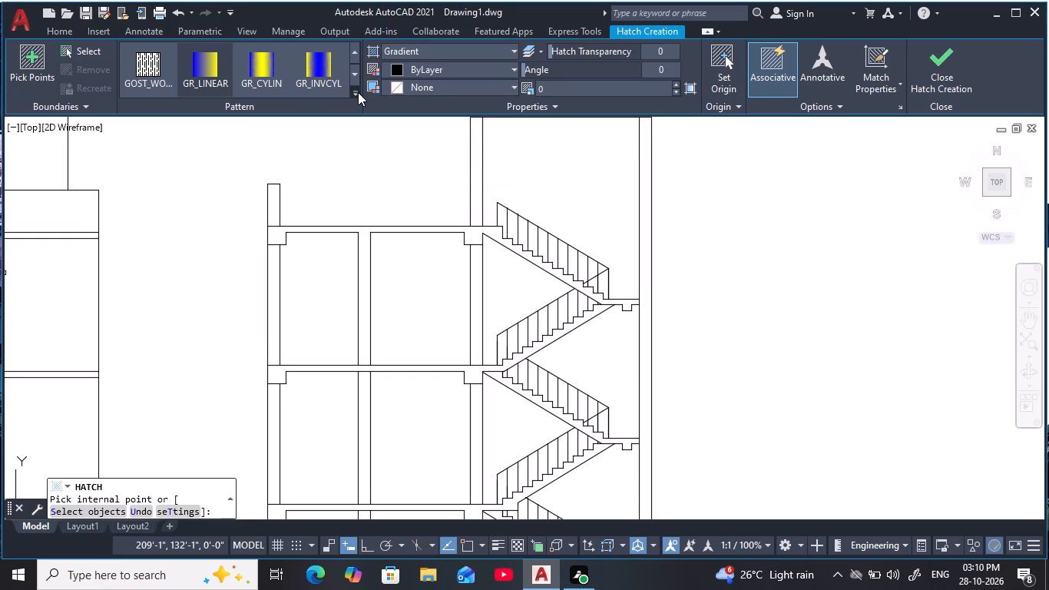
pyautogui.scroll(5, 285, 204)
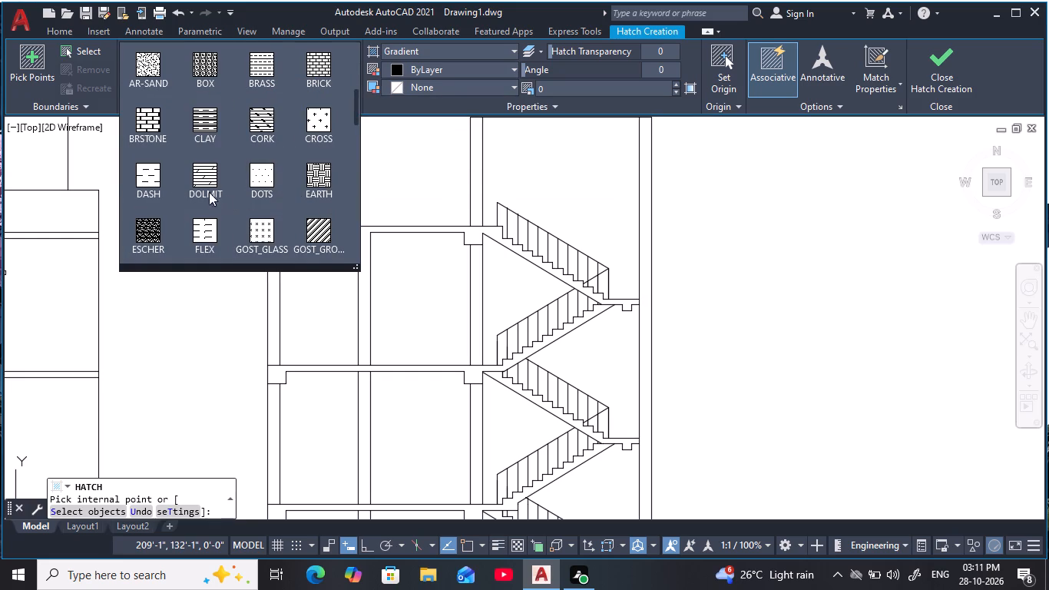
pyautogui.scroll(4, 308, 170)
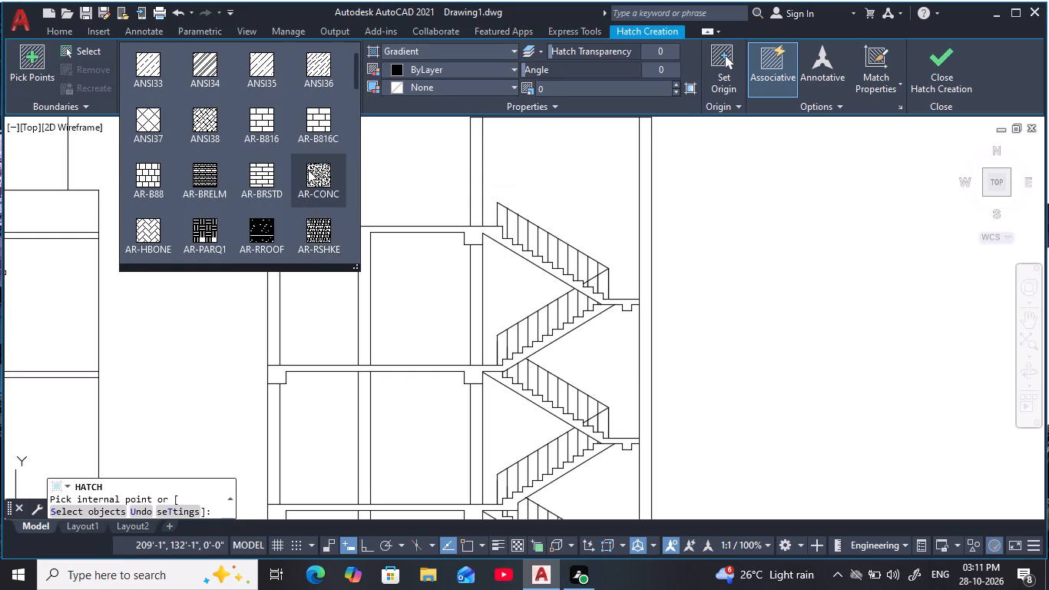
pyautogui.scroll(2, 253, 113)
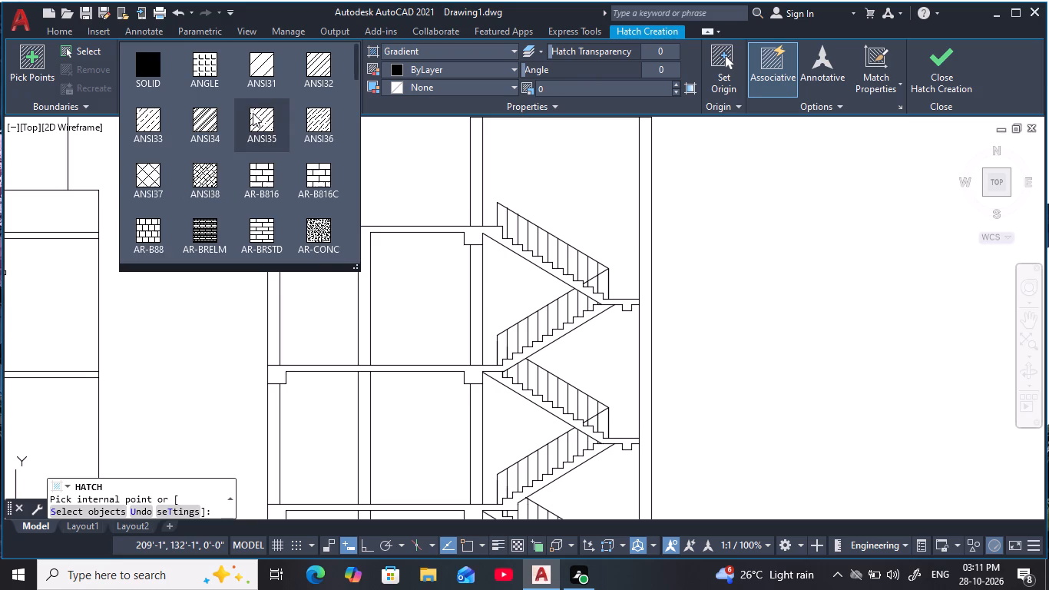
pyautogui.scroll(5, 253, 113)
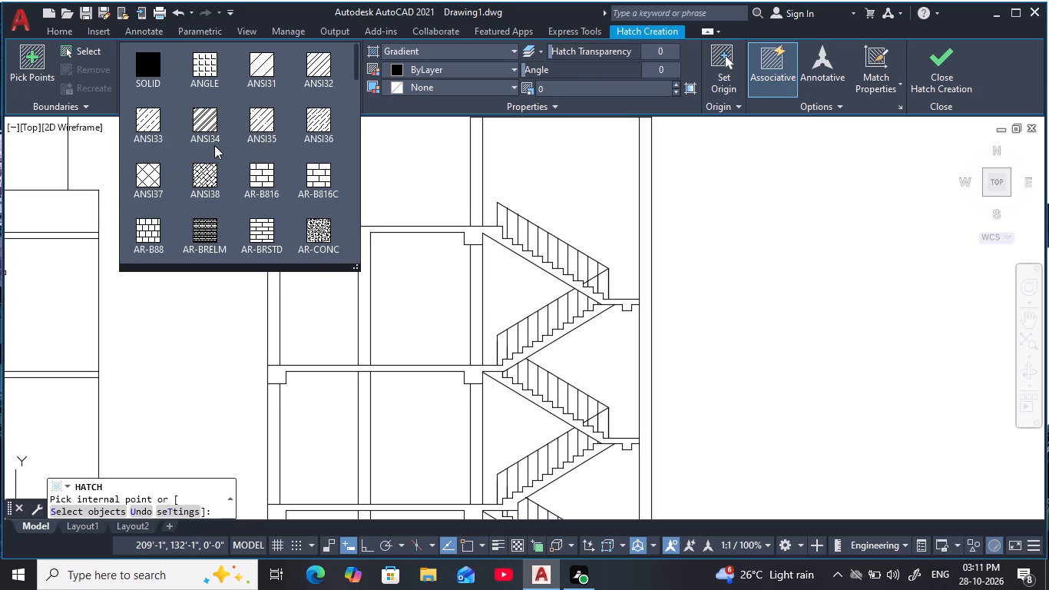
pyautogui.click(318, 237)
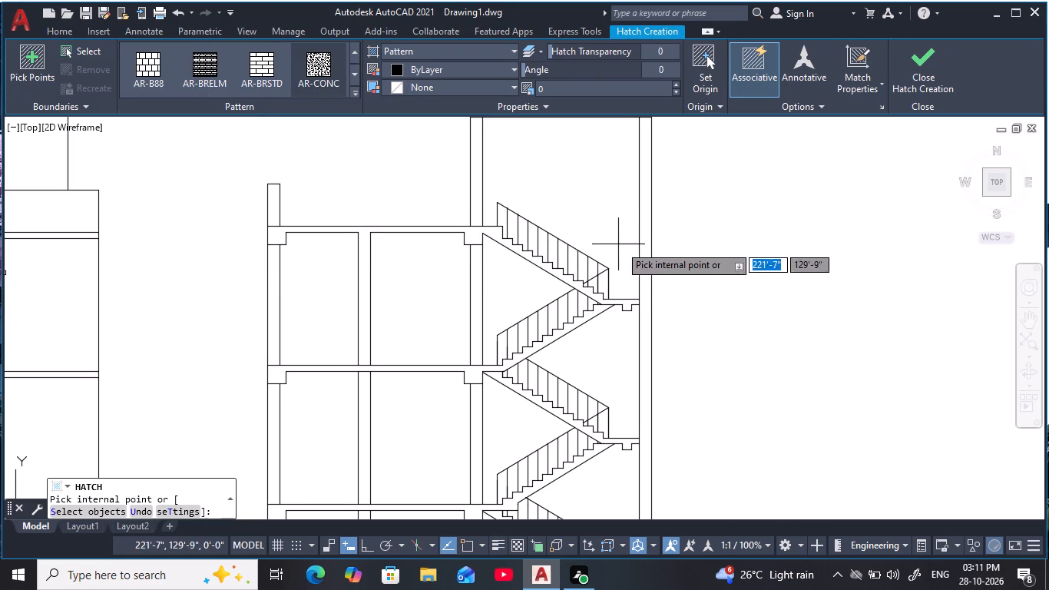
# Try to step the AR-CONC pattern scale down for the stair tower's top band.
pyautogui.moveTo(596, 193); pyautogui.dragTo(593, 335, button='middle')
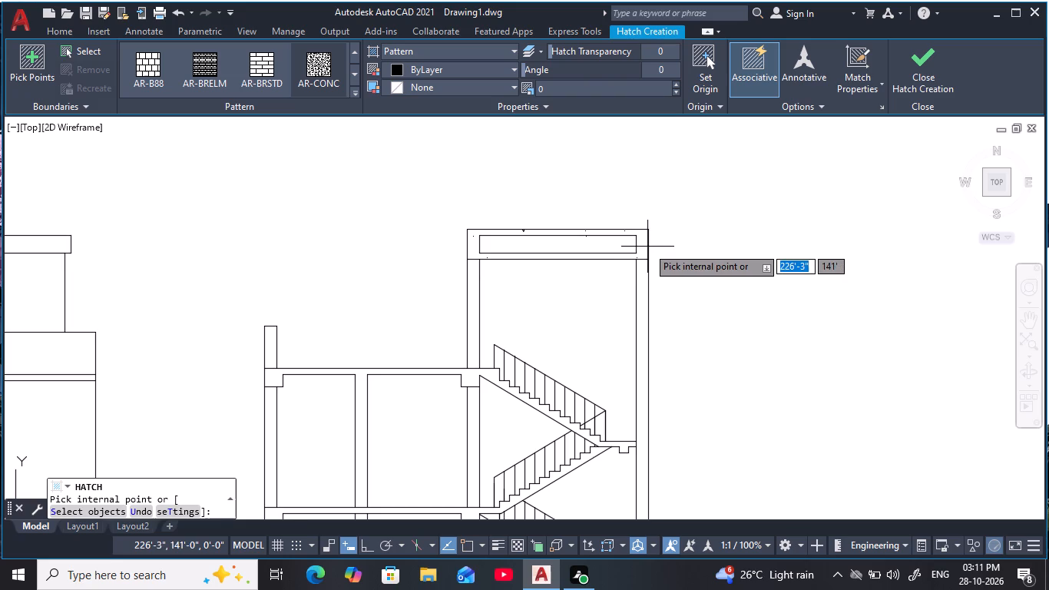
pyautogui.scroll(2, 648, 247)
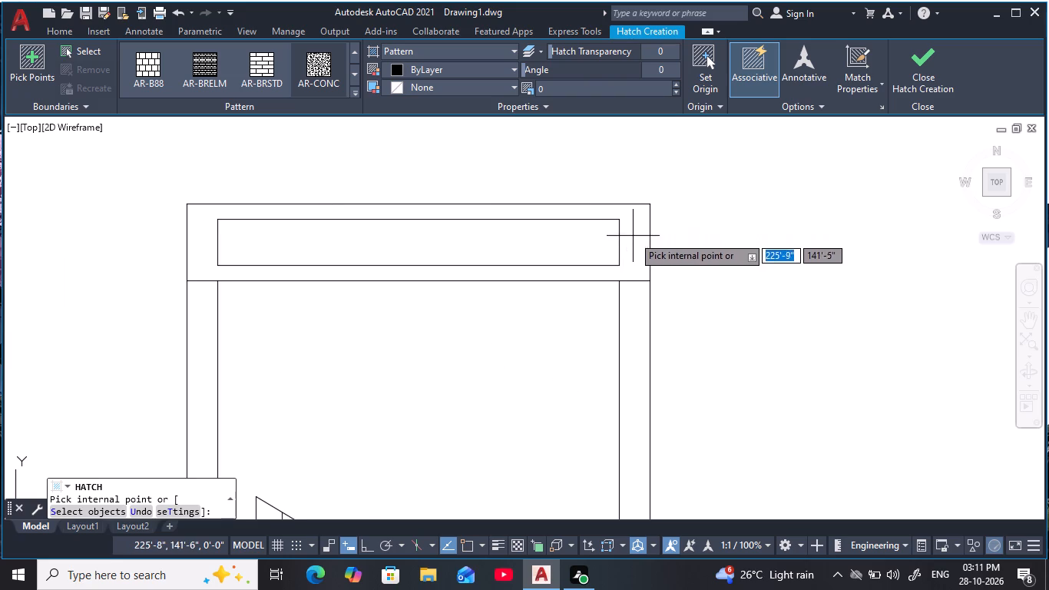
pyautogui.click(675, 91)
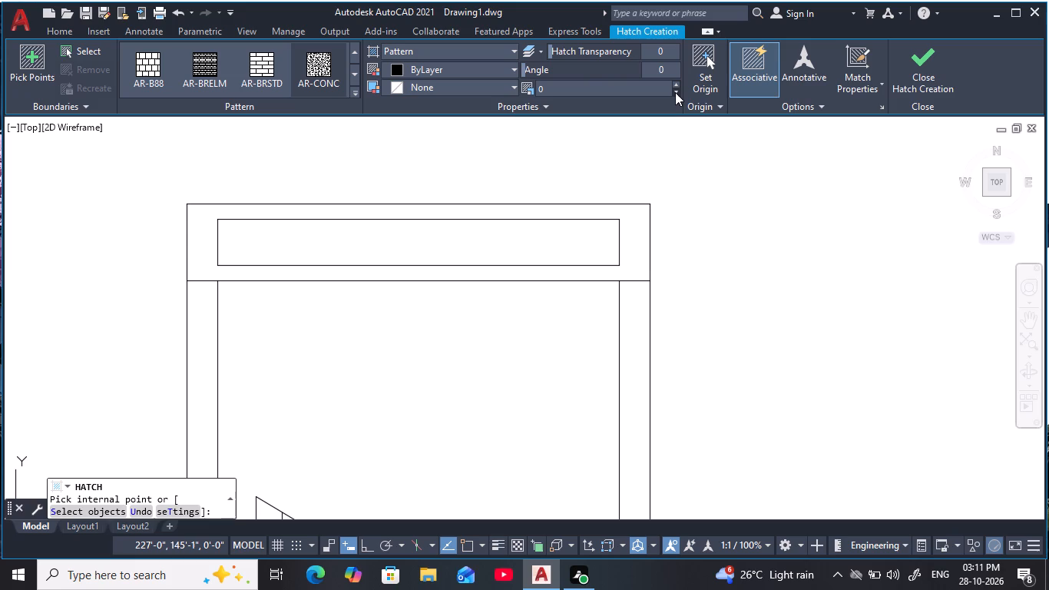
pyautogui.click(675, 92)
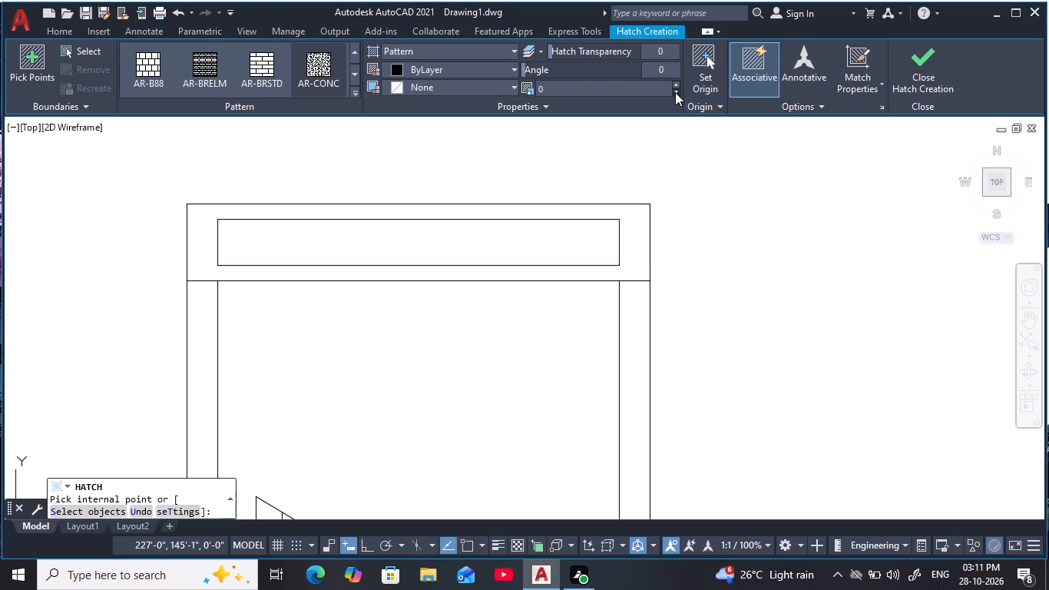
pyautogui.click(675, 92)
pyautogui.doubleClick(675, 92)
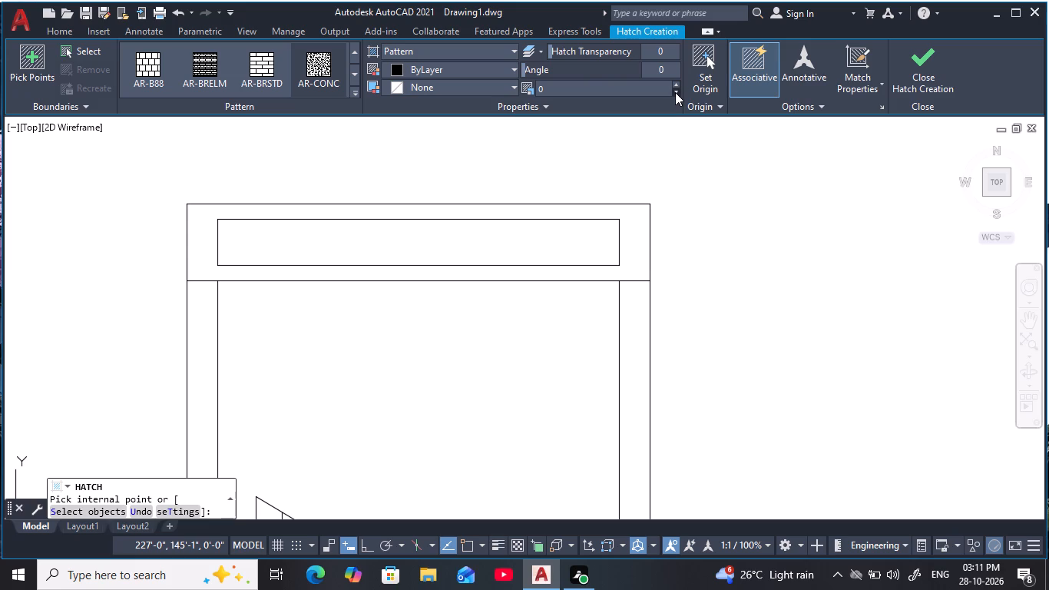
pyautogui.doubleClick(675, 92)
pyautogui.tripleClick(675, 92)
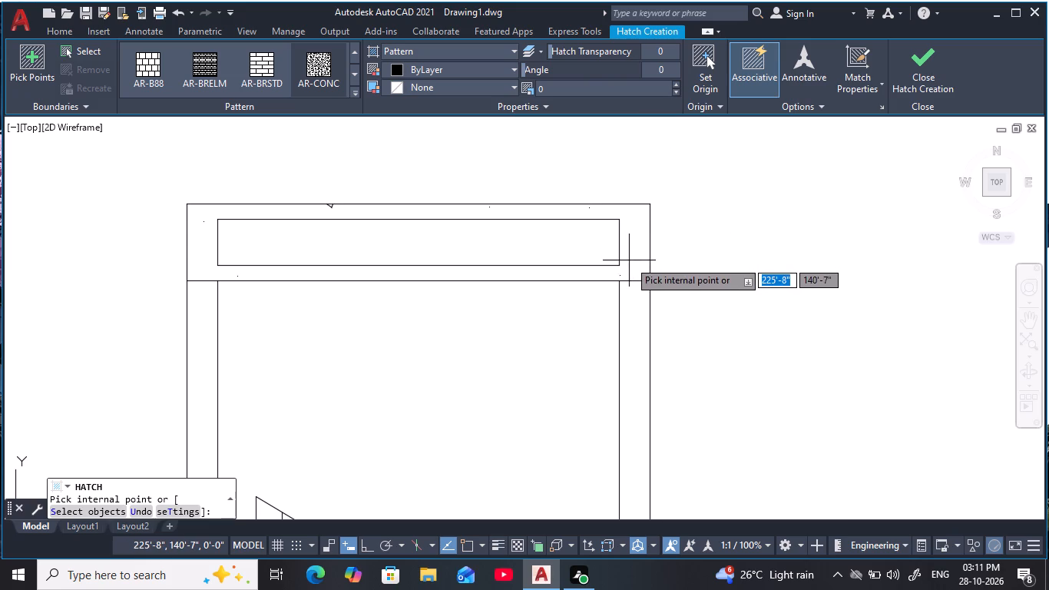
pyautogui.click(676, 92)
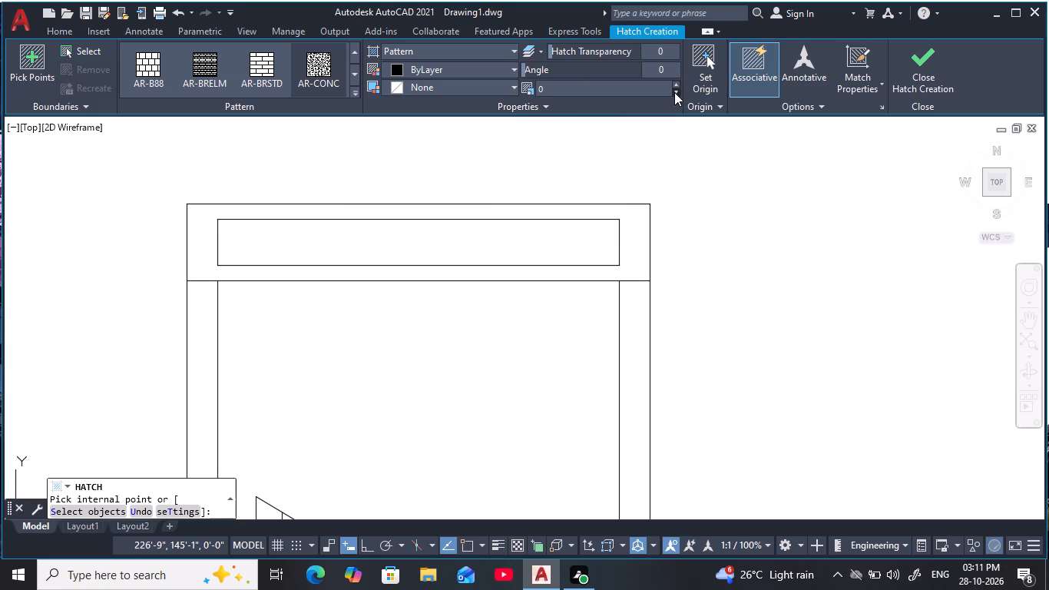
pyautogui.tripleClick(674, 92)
# Keep the hatch colour at ByLayer and set the hatch background colour to black (0,0,0).
pyautogui.scroll(-1, 480, 355)
pyautogui.moveTo(493, 289); pyautogui.dragTo(519, 234, button='middle')
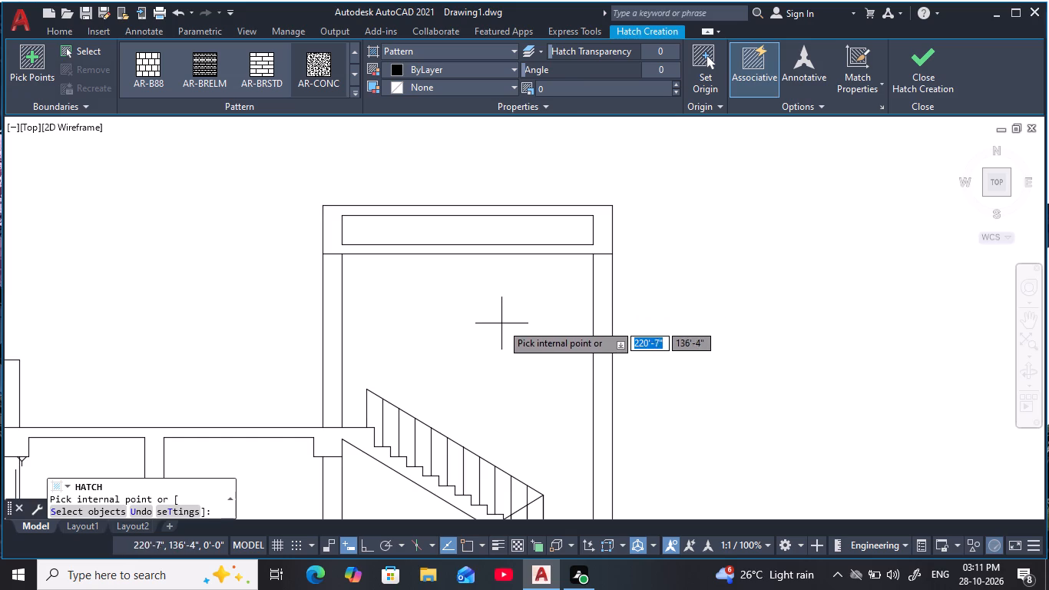
pyautogui.moveTo(570, 340); pyautogui.dragTo(655, 190, button='middle')
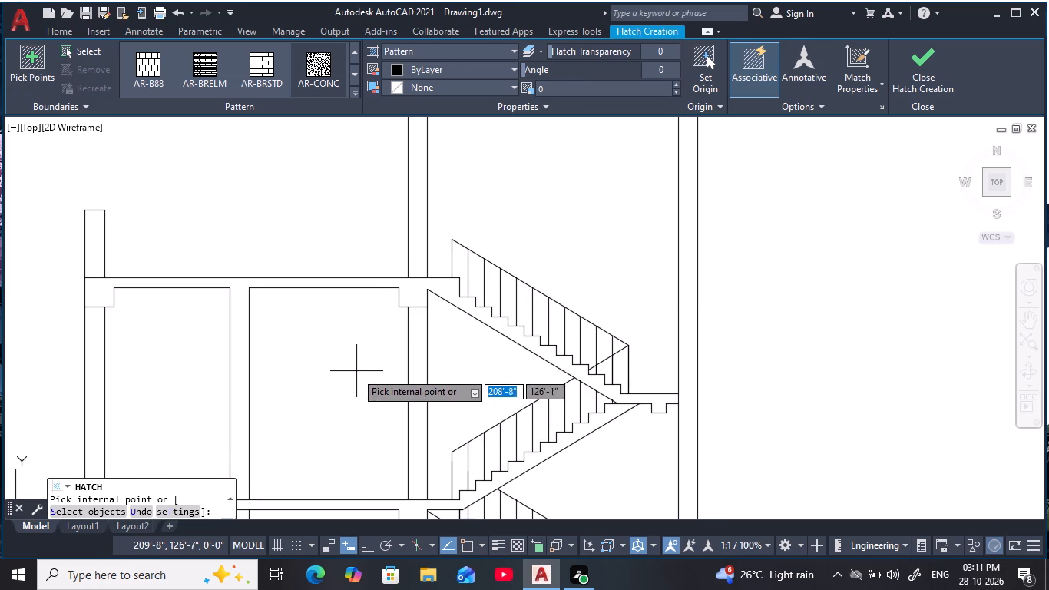
pyautogui.moveTo(527, 224); pyautogui.dragTo(525, 231, button='middle')
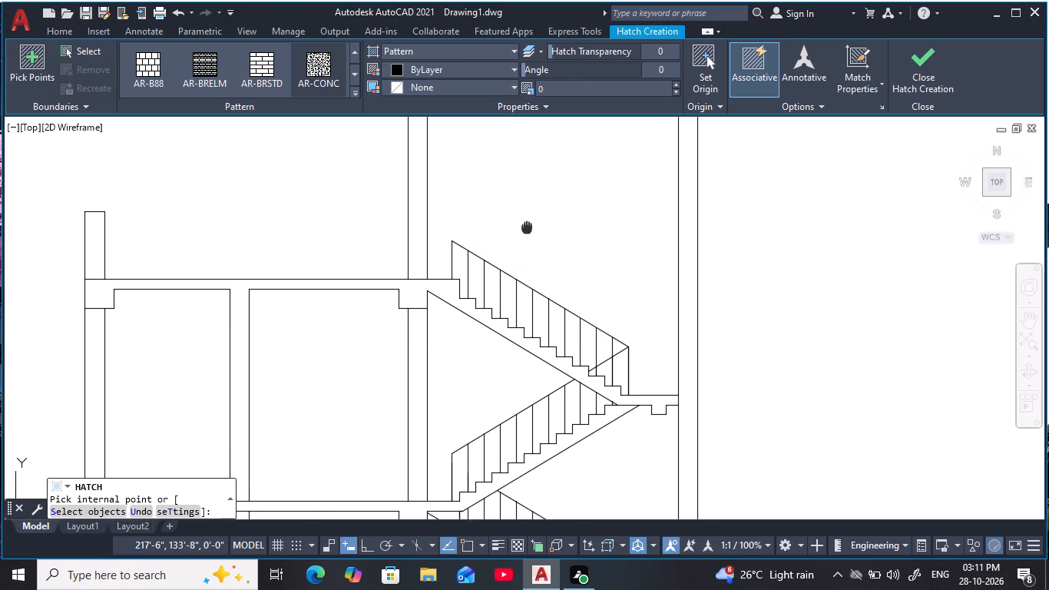
pyautogui.moveTo(525, 231); pyautogui.dragTo(380, 443, button='middle')
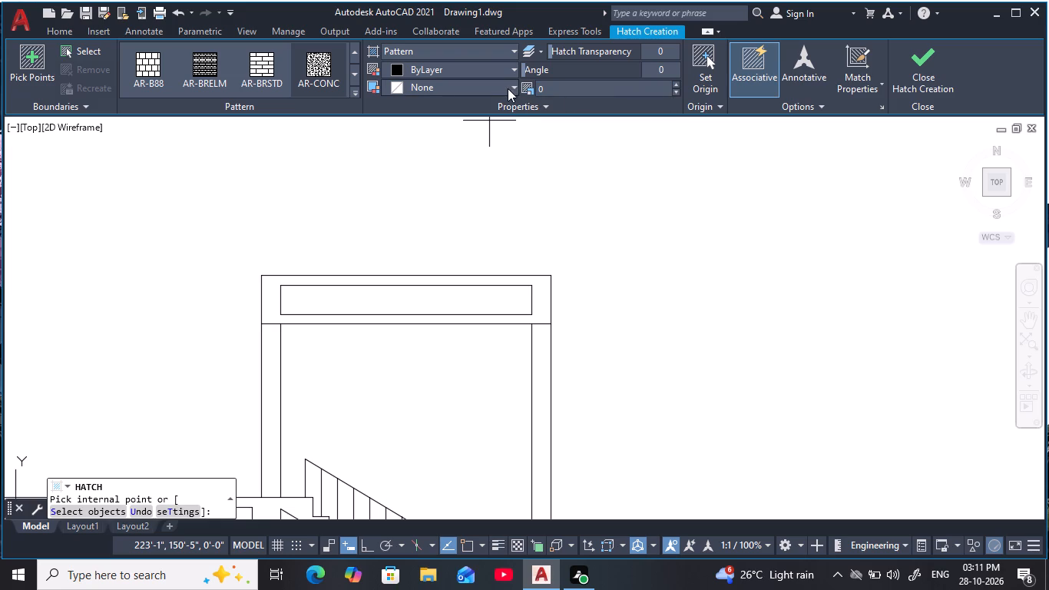
pyautogui.click(506, 88)
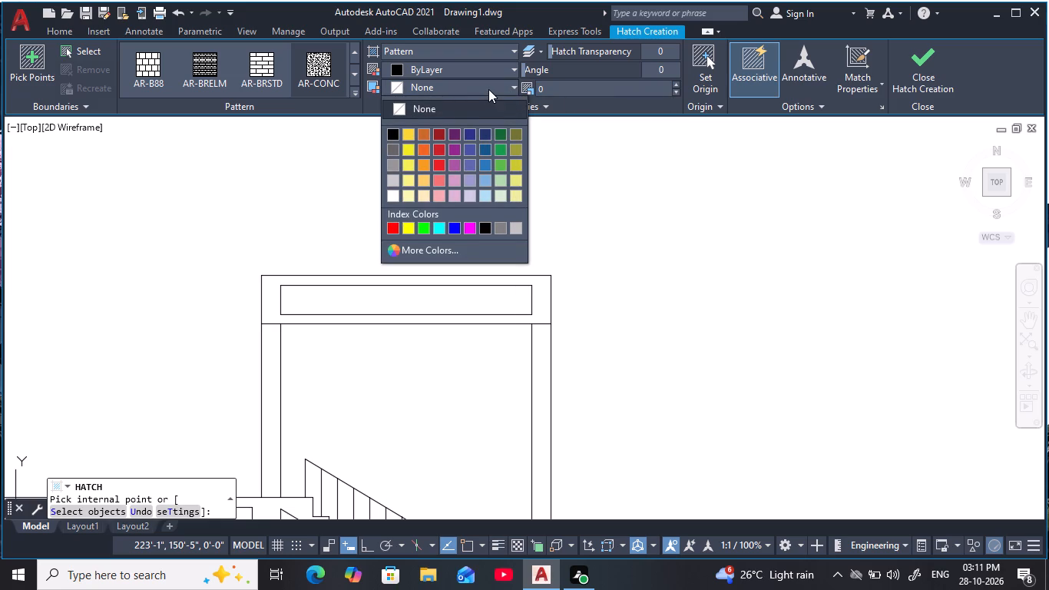
pyautogui.click(491, 87)
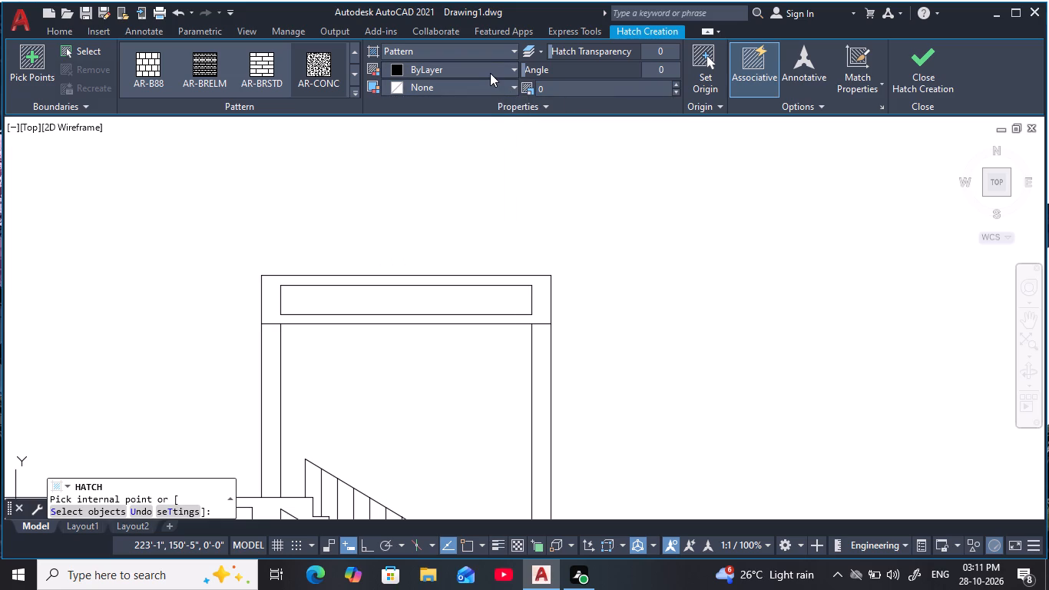
pyautogui.click(488, 85)
pyautogui.click(489, 68)
pyautogui.click(481, 68)
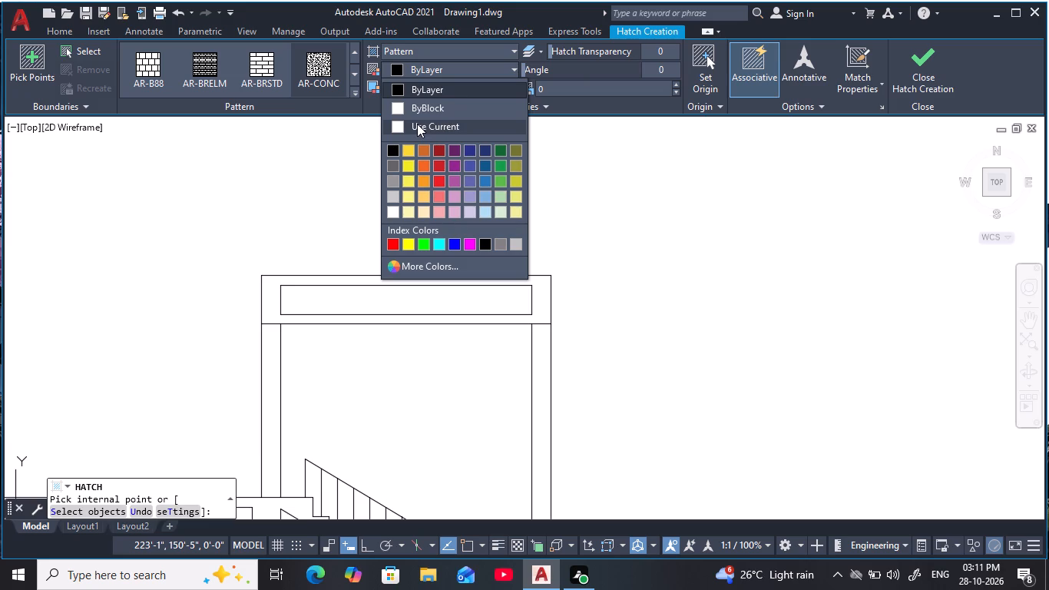
pyautogui.click(452, 91)
pyautogui.click(462, 85)
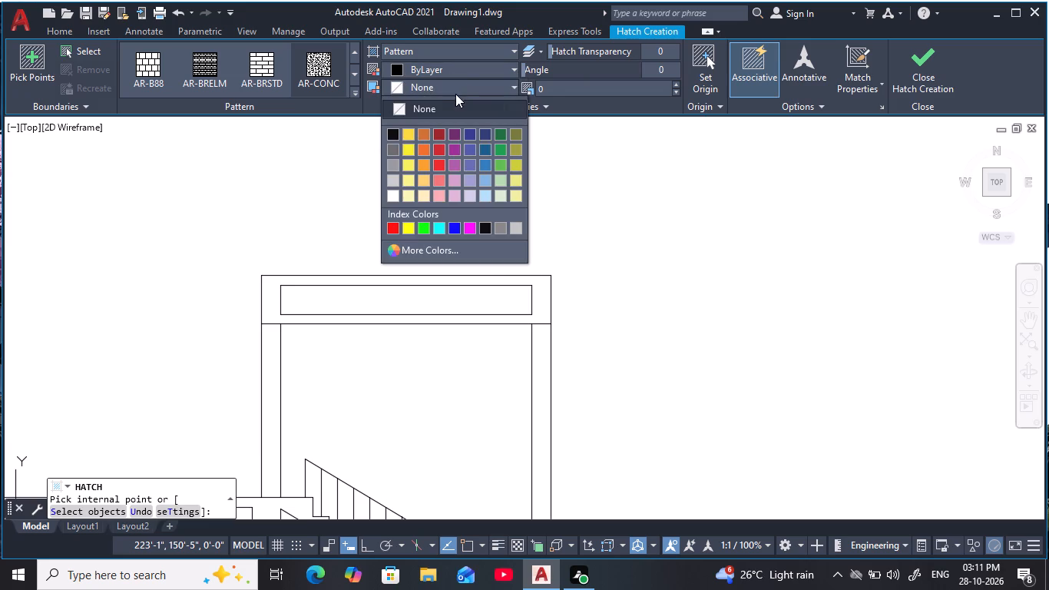
pyautogui.click(395, 129)
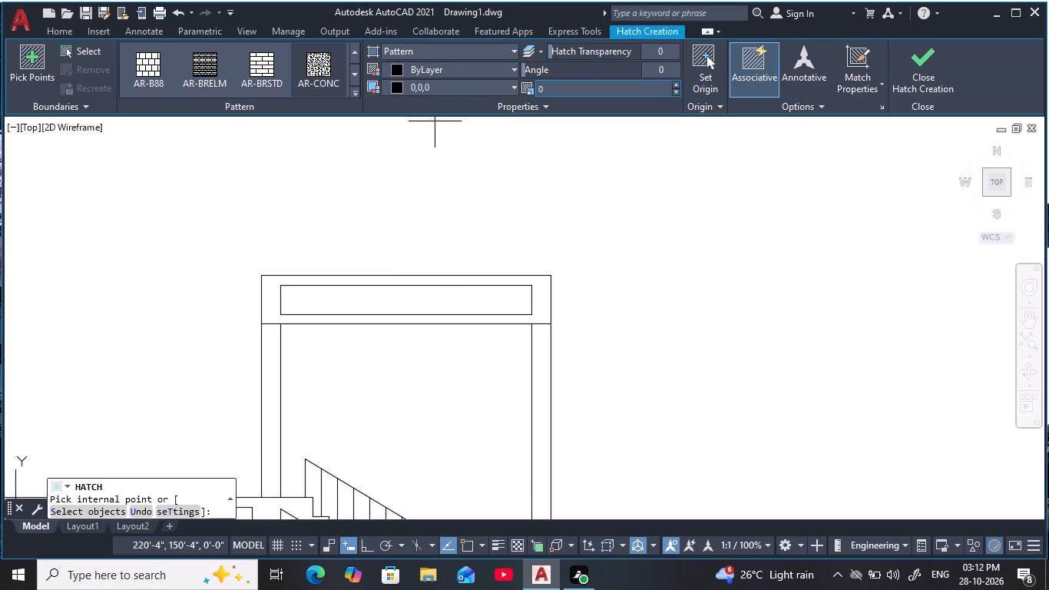
# Set the AR-CONC pattern scale to 3 for hatching the stair tower's top band.
pyautogui.moveTo(677, 93); pyautogui.dragTo(617, 137)
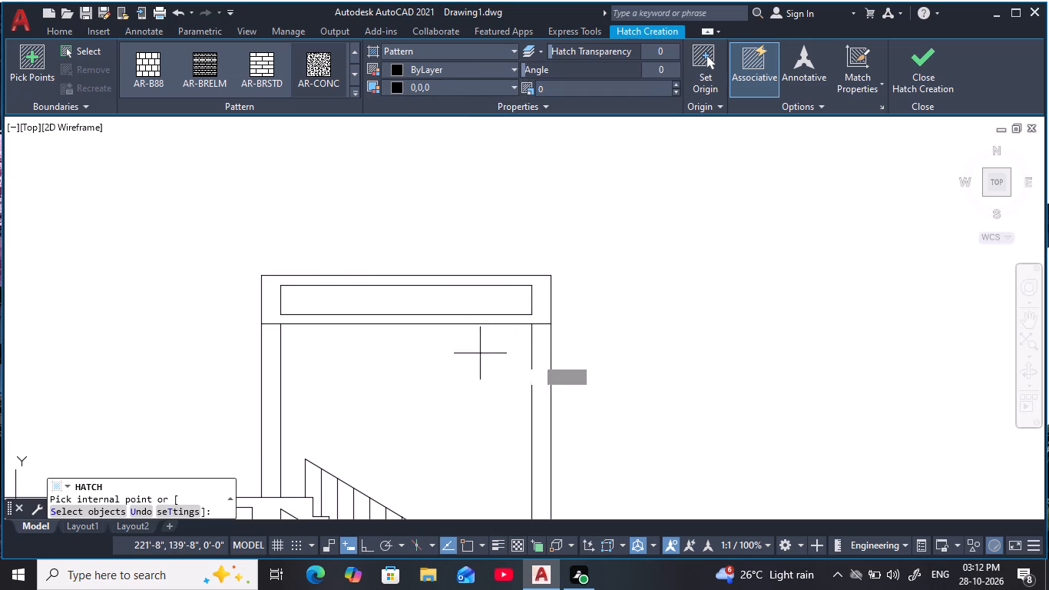
pyautogui.scroll(2, 541, 304)
pyautogui.scroll(-2, 541, 304)
pyautogui.moveTo(544, 304); pyautogui.dragTo(591, 289, button='middle')
pyautogui.scroll(1, 592, 289)
pyautogui.moveTo(592, 289); pyautogui.dragTo(601, 285, button='middle')
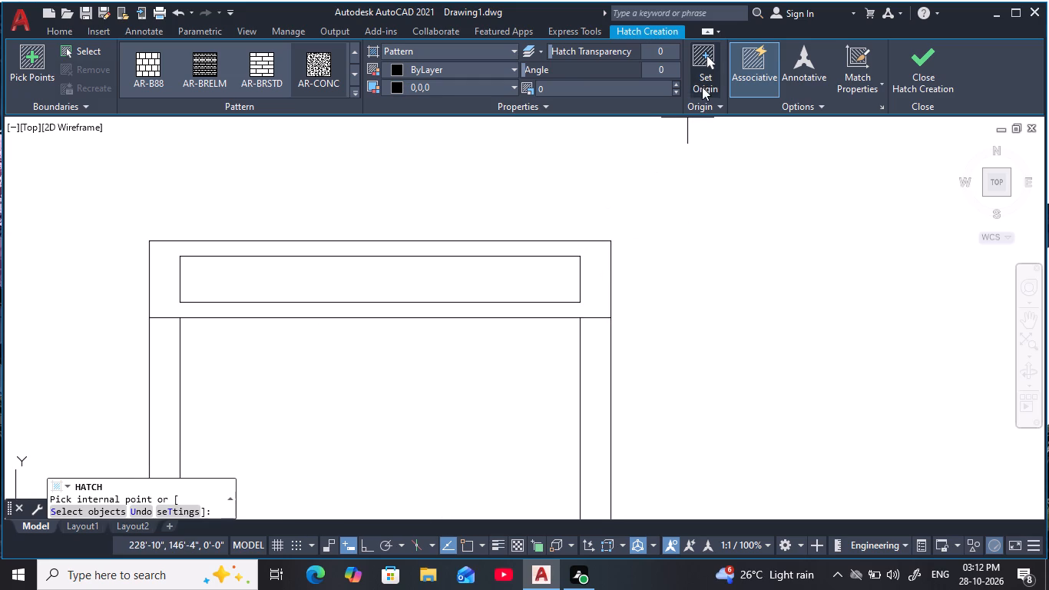
pyautogui.click(677, 81)
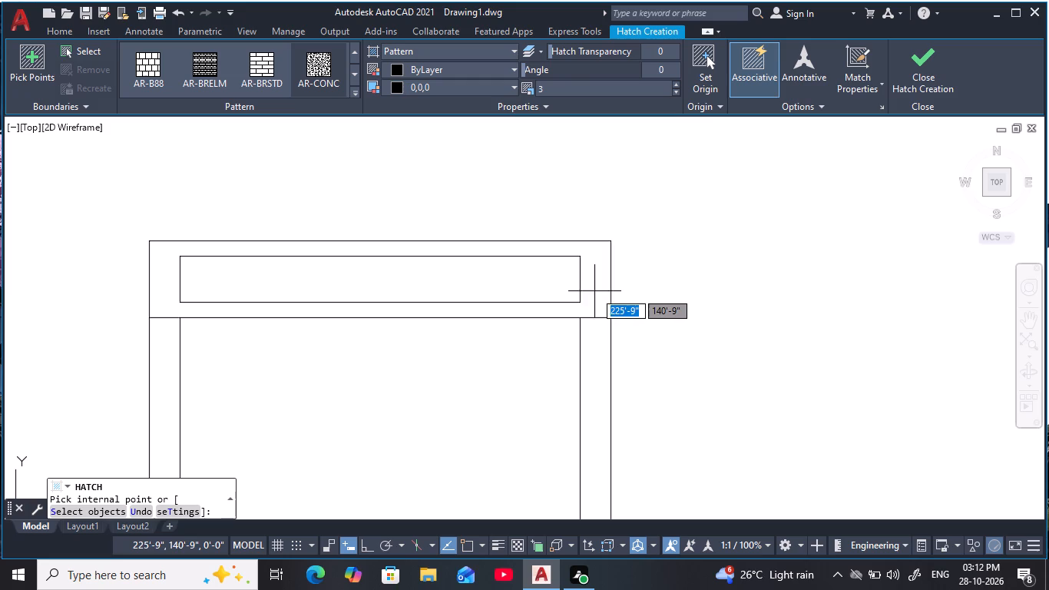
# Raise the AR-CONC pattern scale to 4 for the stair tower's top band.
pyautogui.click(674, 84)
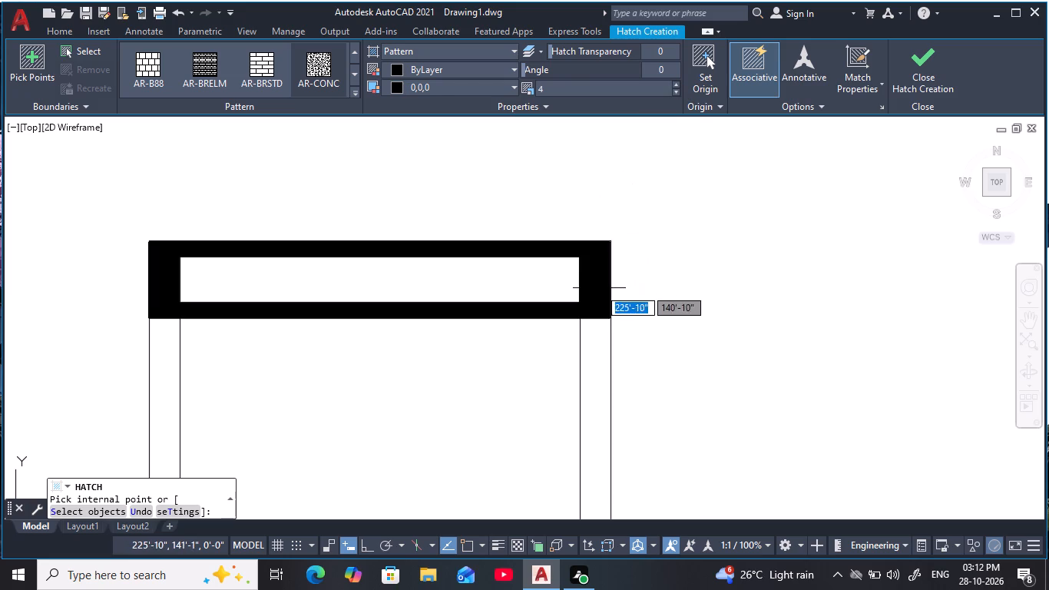
# Set the hatch background colour to None.
pyautogui.click(516, 87)
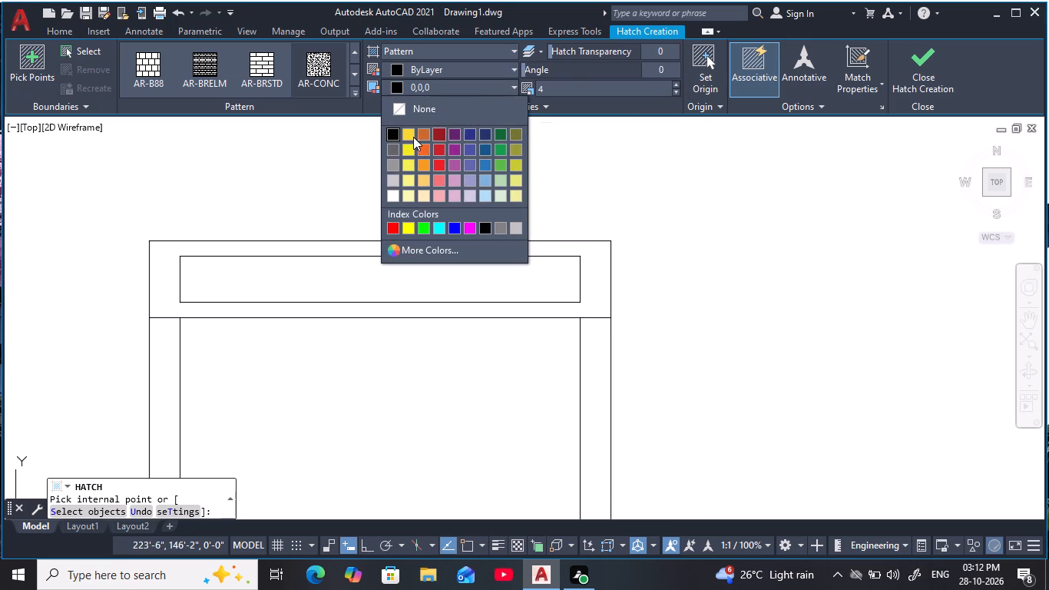
pyautogui.click(405, 109)
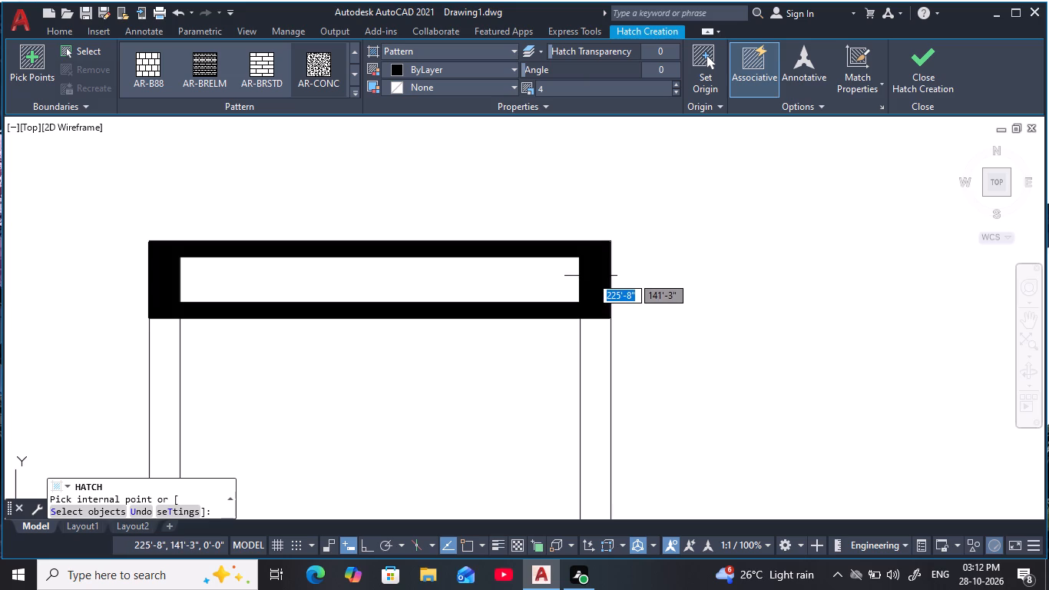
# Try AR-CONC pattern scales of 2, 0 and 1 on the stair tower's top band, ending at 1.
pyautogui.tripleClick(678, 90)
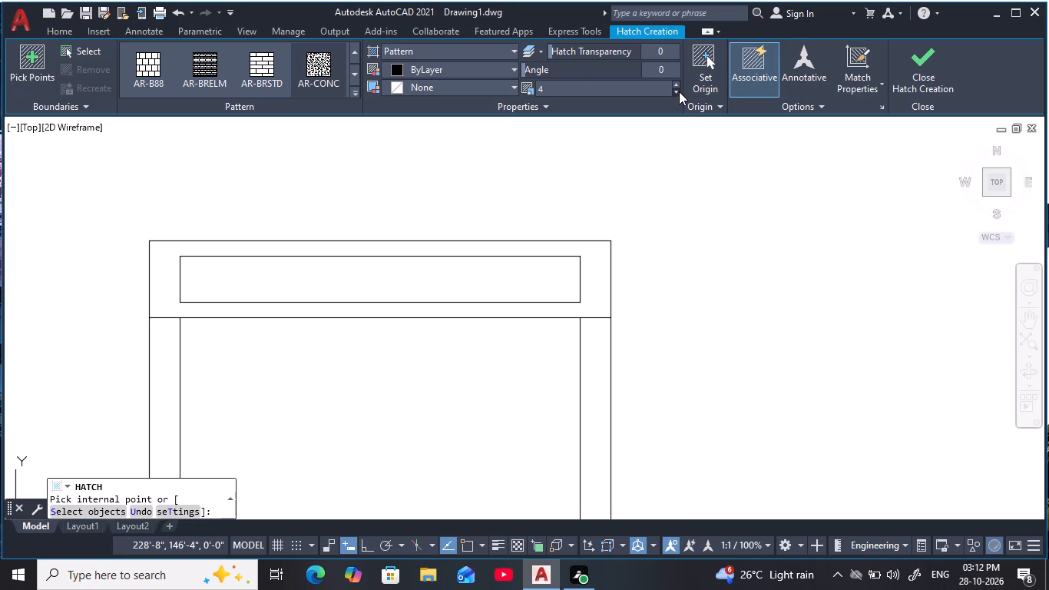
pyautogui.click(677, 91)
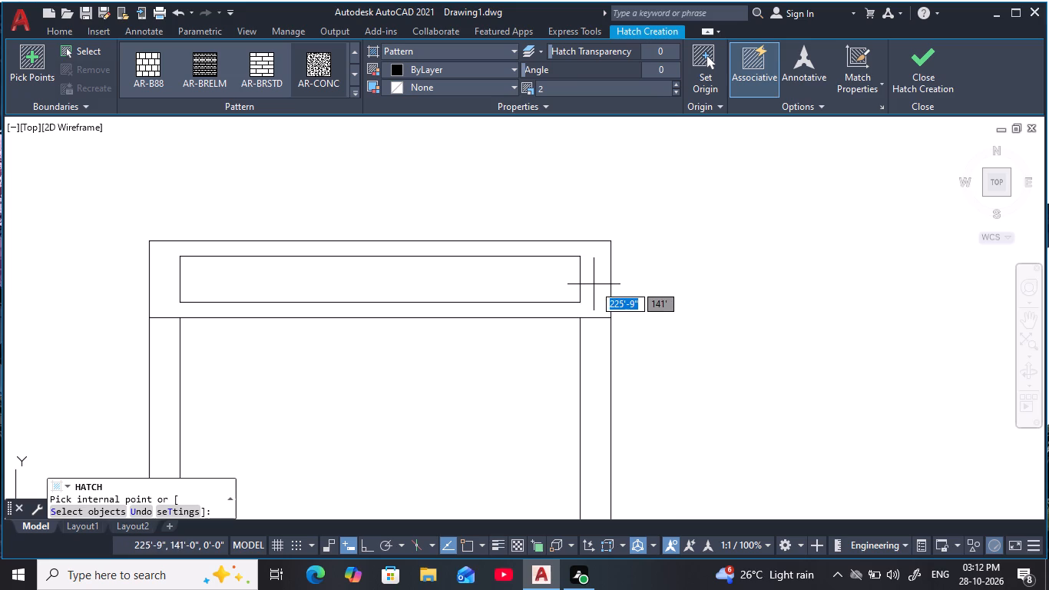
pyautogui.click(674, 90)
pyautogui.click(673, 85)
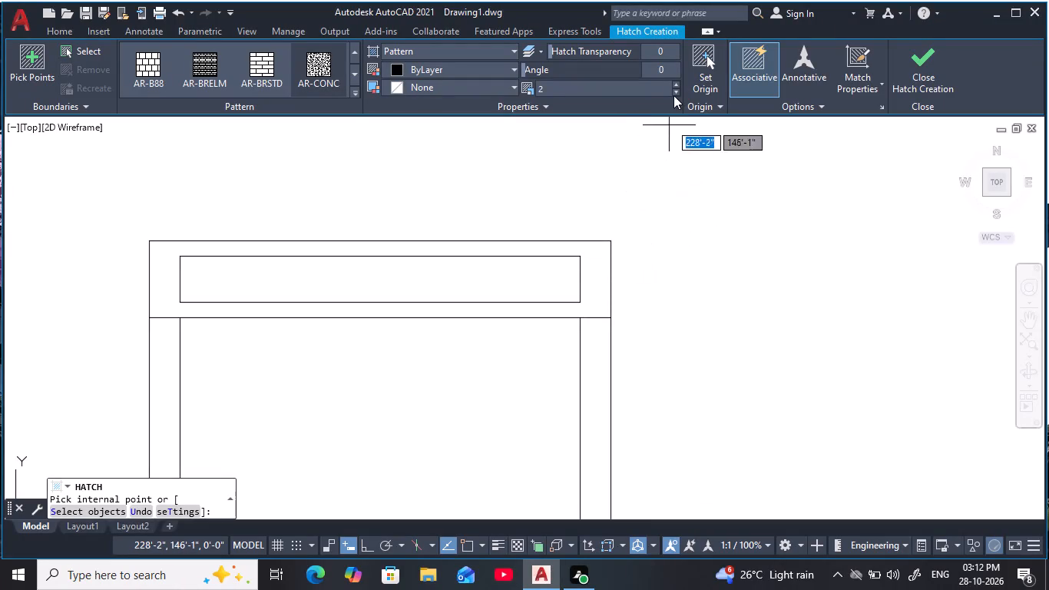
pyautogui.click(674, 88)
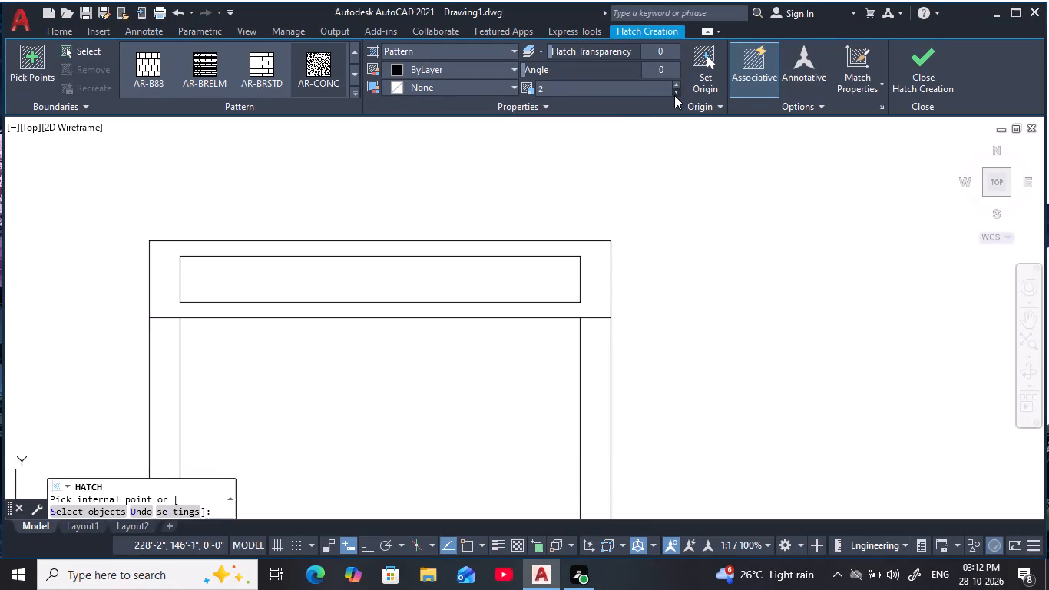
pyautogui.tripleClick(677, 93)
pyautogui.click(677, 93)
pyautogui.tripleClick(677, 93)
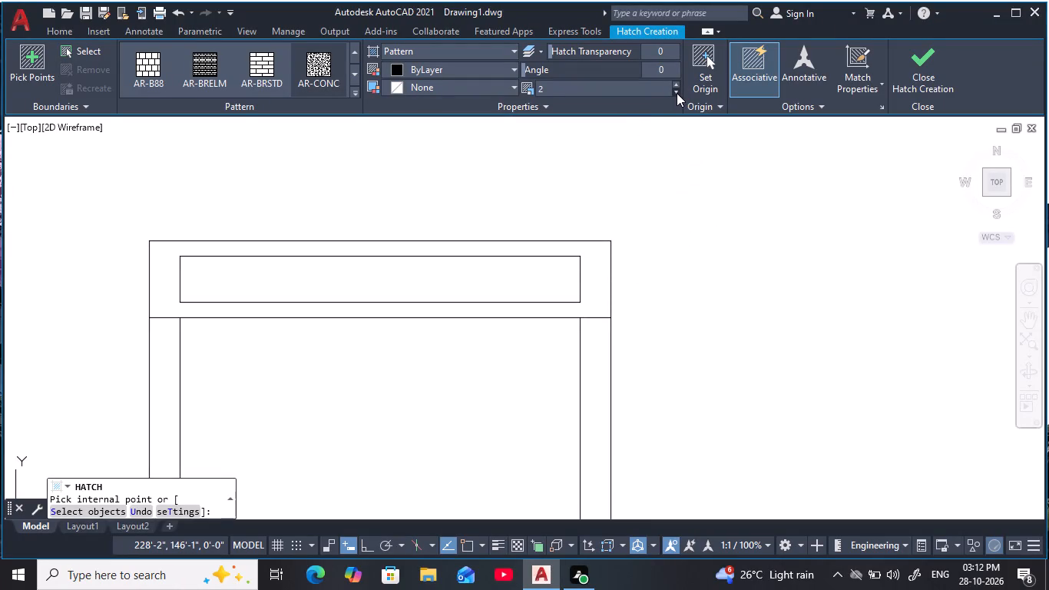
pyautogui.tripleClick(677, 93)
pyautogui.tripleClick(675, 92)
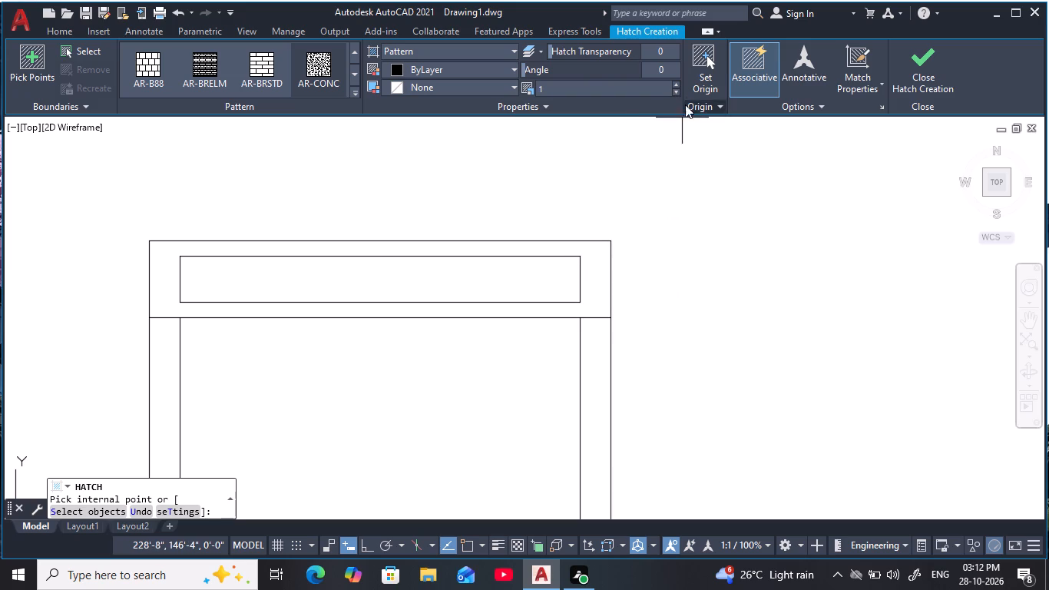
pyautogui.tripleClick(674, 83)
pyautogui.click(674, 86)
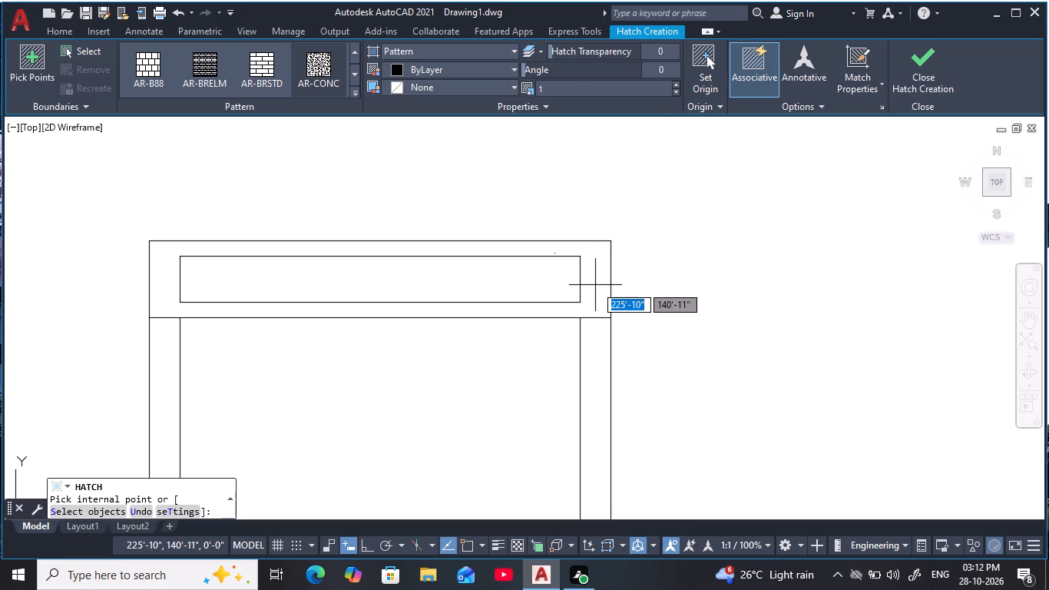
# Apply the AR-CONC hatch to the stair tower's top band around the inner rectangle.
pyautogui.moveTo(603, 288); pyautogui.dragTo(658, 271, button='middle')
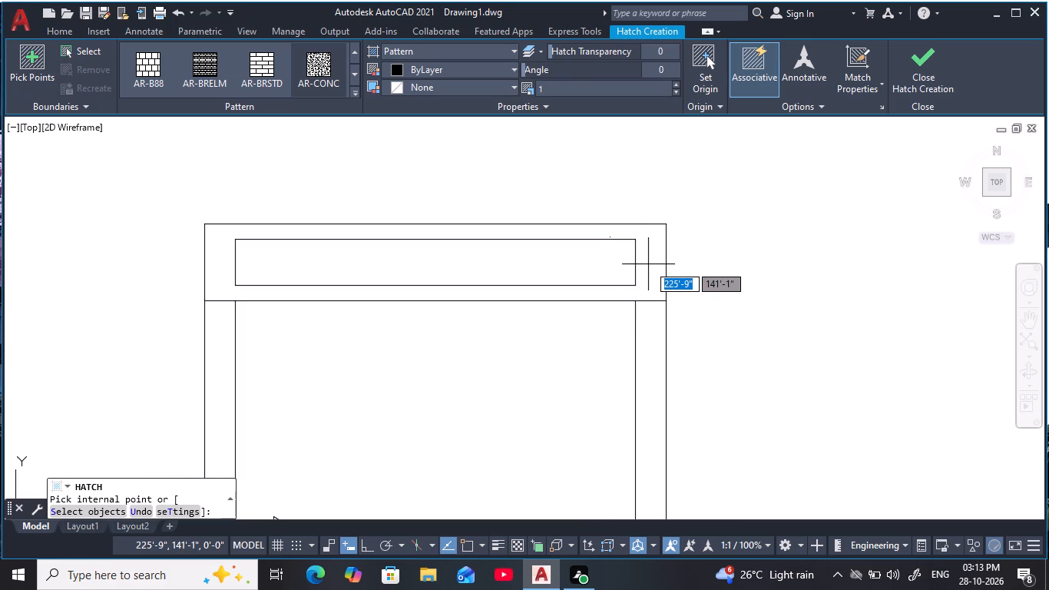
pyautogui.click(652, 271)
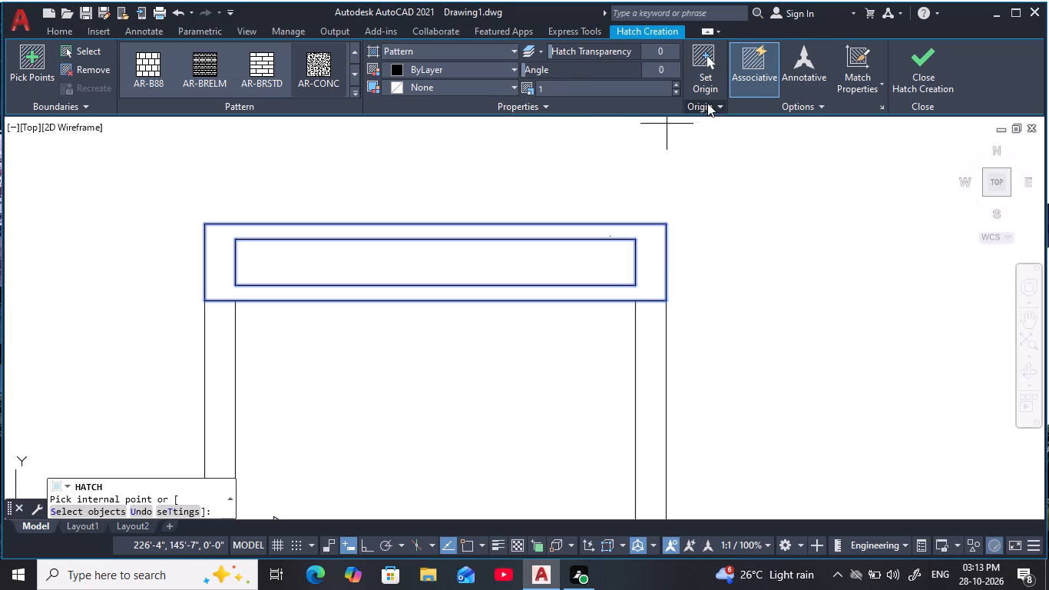
# Step the AR-CONC pattern scale down until it reads 0.
pyautogui.click(676, 91)
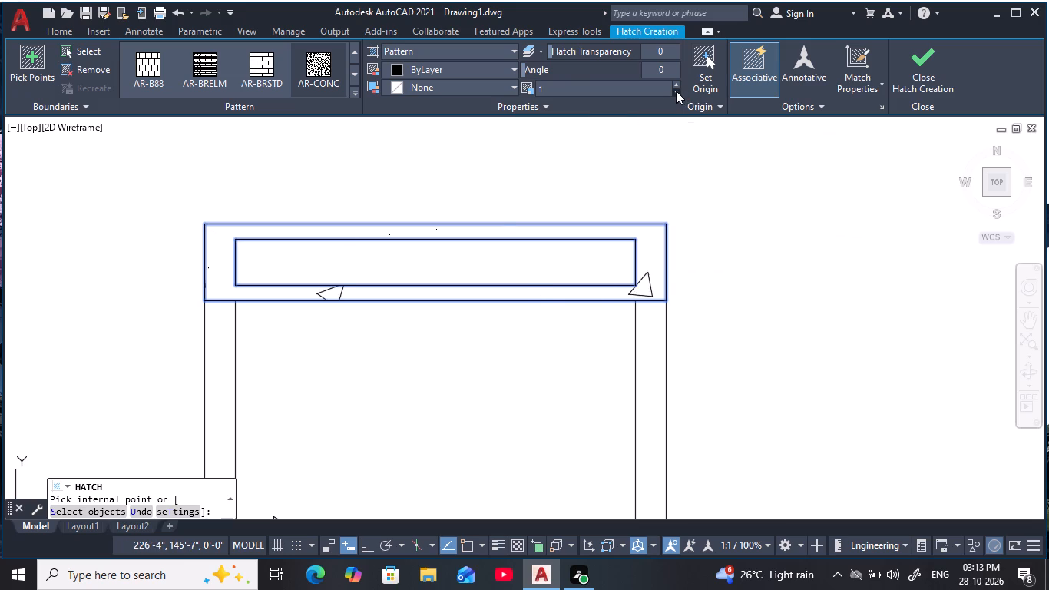
pyautogui.tripleClick(676, 91)
pyautogui.doubleClick(676, 91)
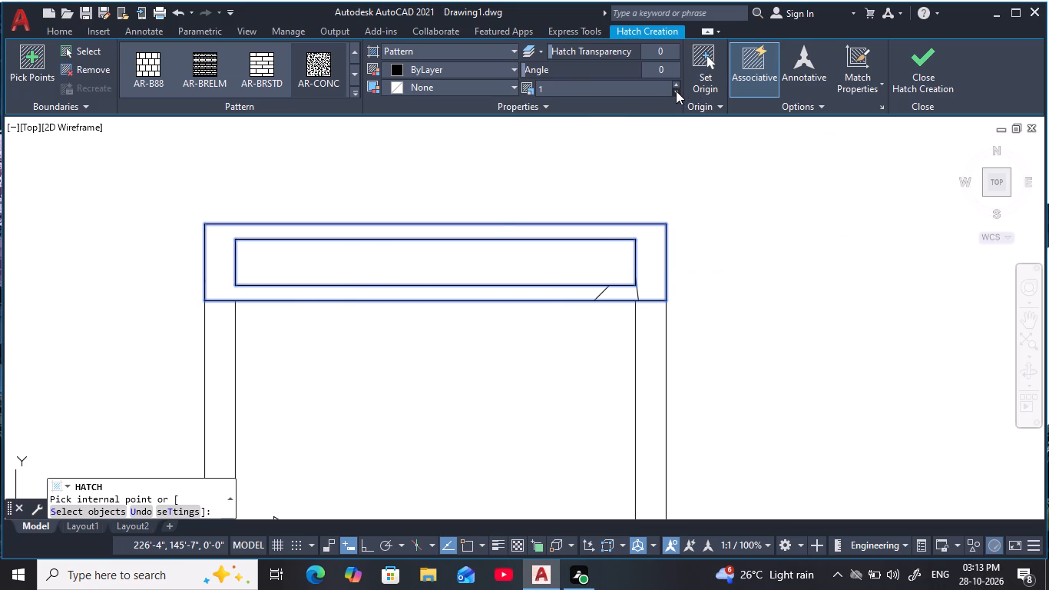
pyautogui.click(676, 92)
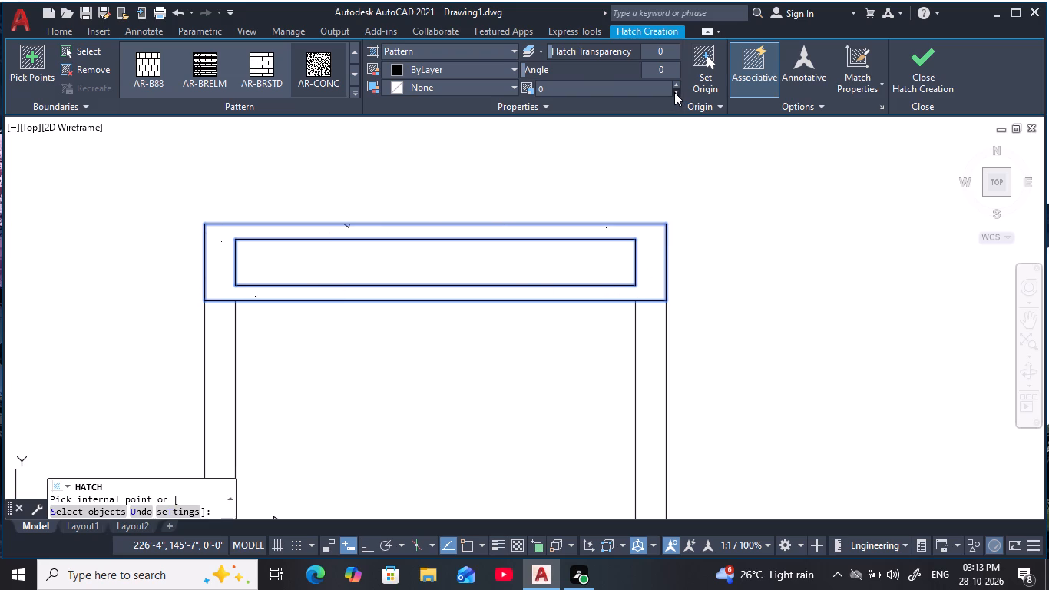
pyautogui.click(674, 92)
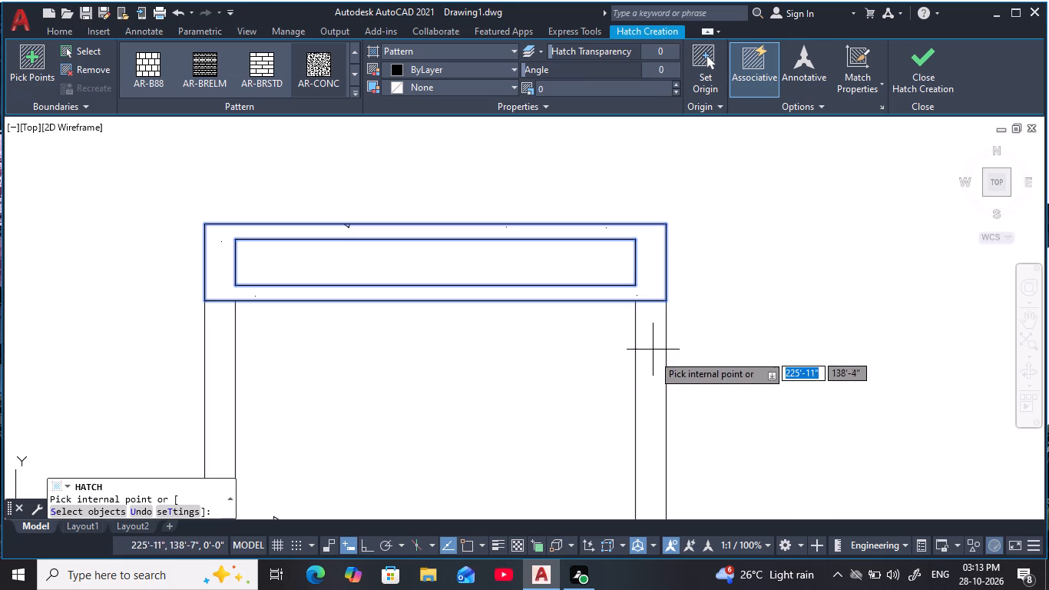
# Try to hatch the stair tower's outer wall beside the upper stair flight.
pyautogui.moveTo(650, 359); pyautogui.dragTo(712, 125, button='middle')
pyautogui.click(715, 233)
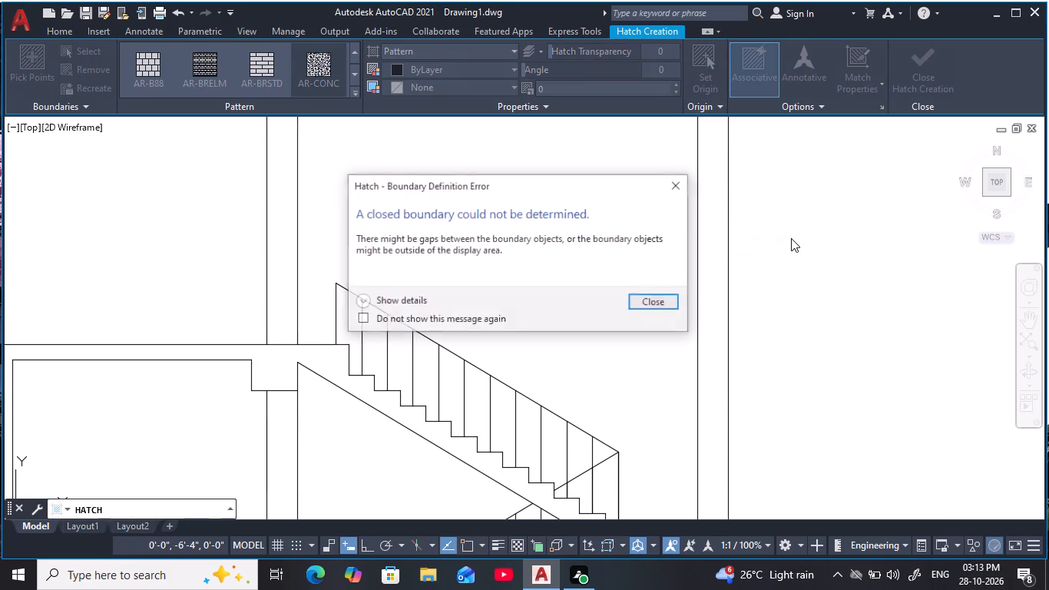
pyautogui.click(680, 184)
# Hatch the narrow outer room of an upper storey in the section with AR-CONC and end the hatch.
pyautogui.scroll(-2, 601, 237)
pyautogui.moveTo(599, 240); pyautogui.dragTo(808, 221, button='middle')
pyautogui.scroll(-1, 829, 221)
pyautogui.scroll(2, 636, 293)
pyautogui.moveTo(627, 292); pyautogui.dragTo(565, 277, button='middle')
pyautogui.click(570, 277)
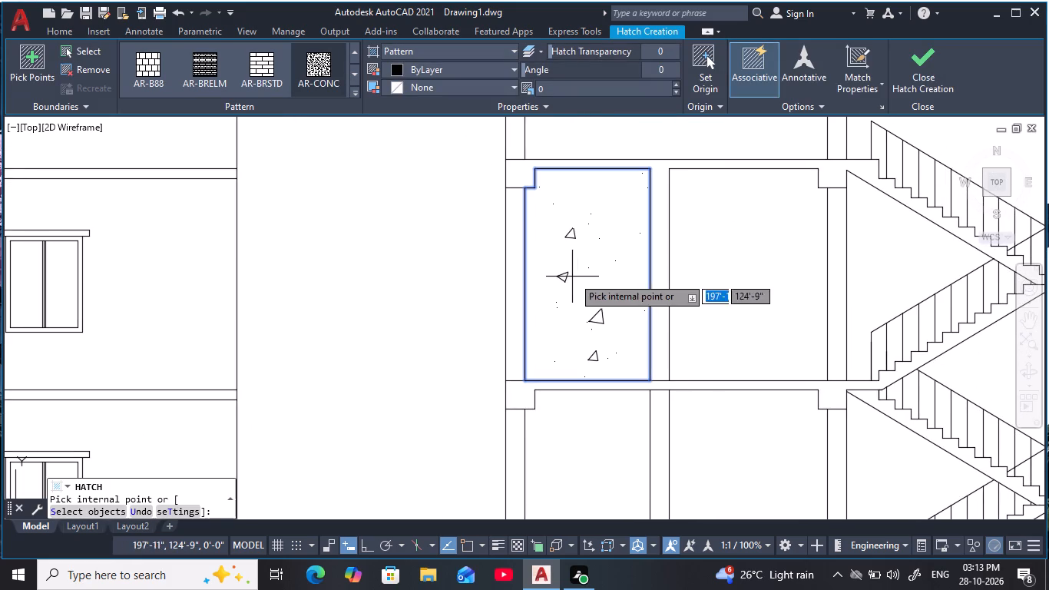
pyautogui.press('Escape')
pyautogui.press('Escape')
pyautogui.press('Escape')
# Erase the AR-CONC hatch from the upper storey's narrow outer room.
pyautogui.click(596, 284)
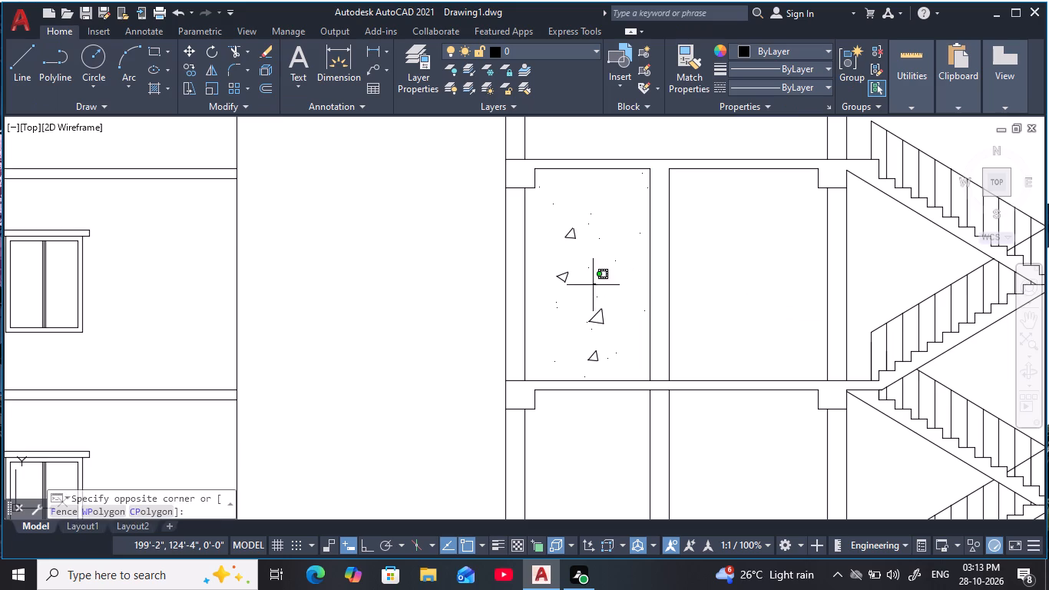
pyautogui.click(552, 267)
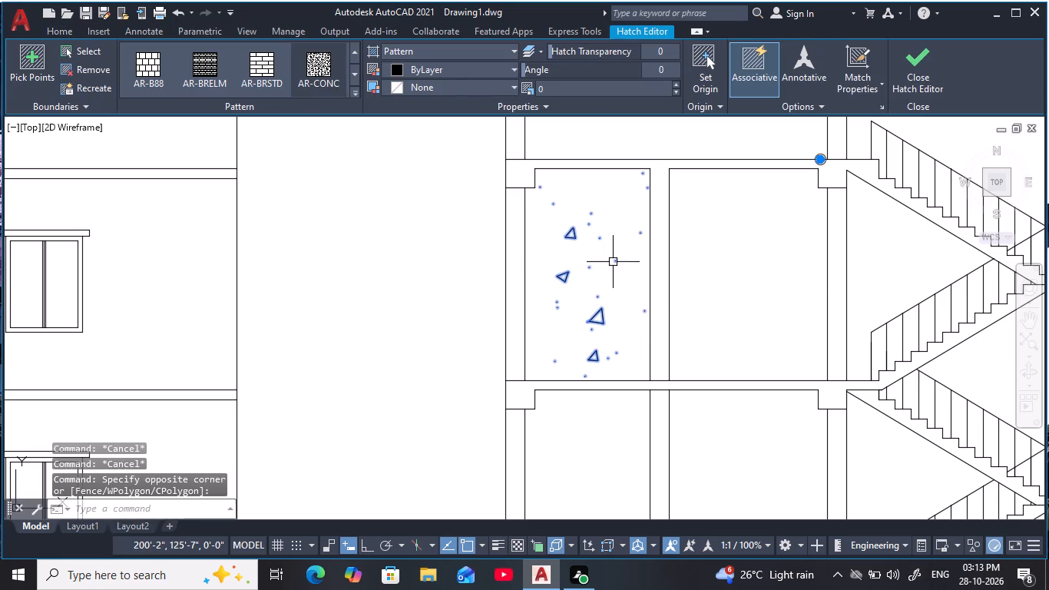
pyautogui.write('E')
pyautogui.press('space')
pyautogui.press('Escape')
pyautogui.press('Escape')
# Examine the stair tower's top band for any leftover hatch.
pyautogui.moveTo(614, 260); pyautogui.dragTo(424, 287, button='middle')
pyautogui.scroll(-2, 424, 287)
pyautogui.press('Escape')
pyautogui.press('Escape')
pyautogui.press('Escape')
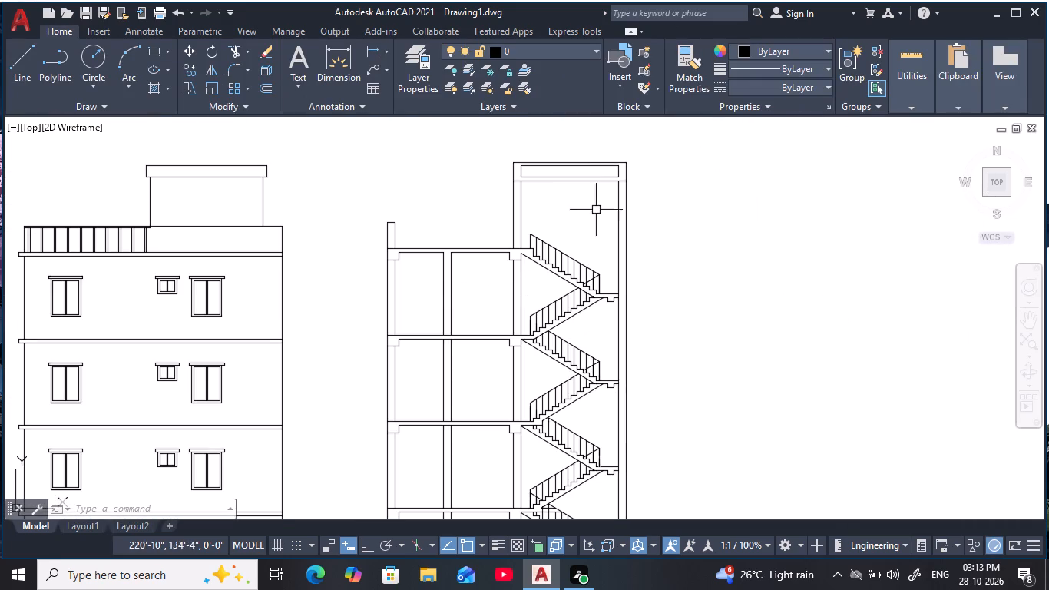
pyautogui.press('Escape')
pyautogui.scroll(3, 601, 190)
pyautogui.moveTo(603, 197); pyautogui.dragTo(646, 375, button='middle')
pyautogui.scroll(2, 716, 318)
pyautogui.click(736, 296)
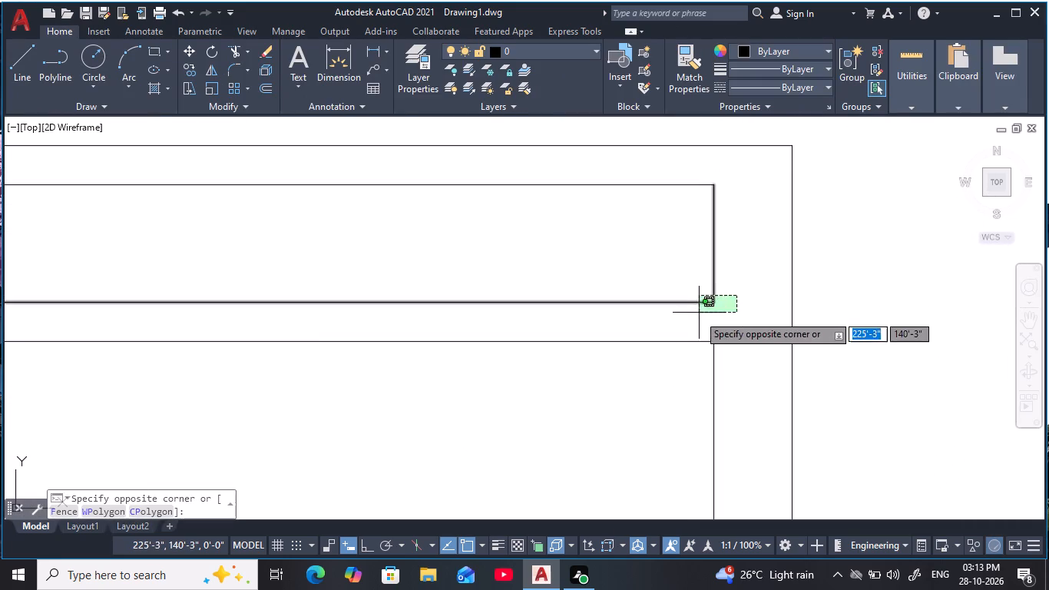
pyautogui.click(773, 220)
pyautogui.click(761, 164)
pyautogui.click(740, 190)
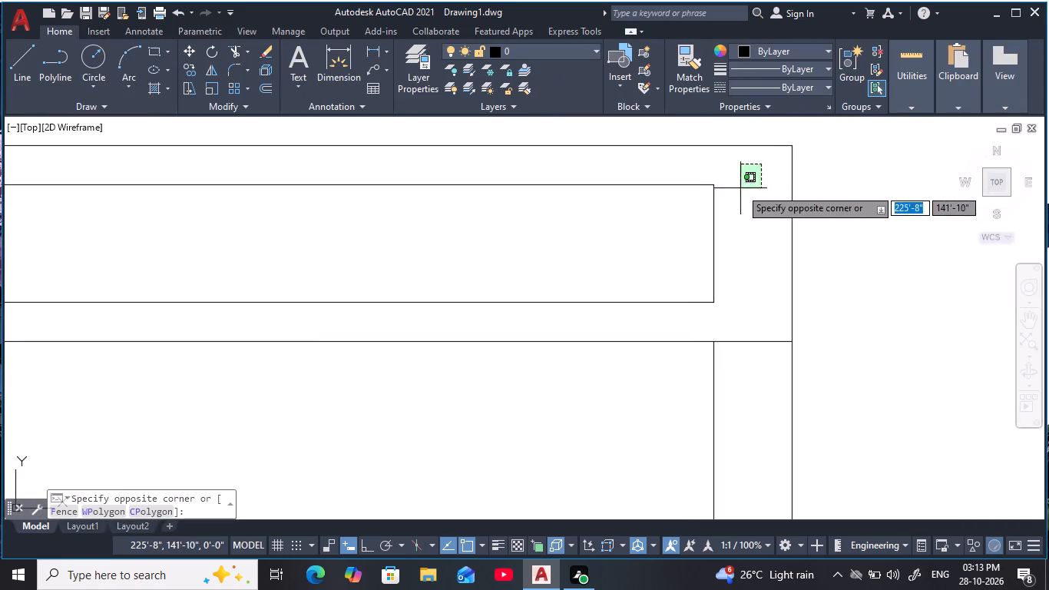
pyautogui.moveTo(758, 171); pyautogui.dragTo(336, 158)
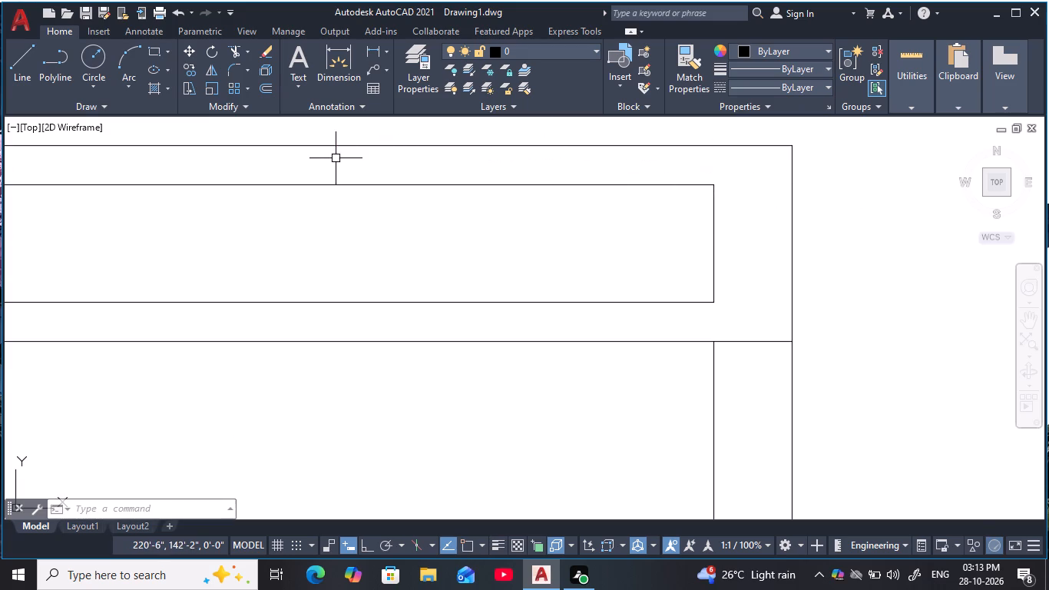
pyautogui.moveTo(626, 333); pyautogui.dragTo(506, 320)
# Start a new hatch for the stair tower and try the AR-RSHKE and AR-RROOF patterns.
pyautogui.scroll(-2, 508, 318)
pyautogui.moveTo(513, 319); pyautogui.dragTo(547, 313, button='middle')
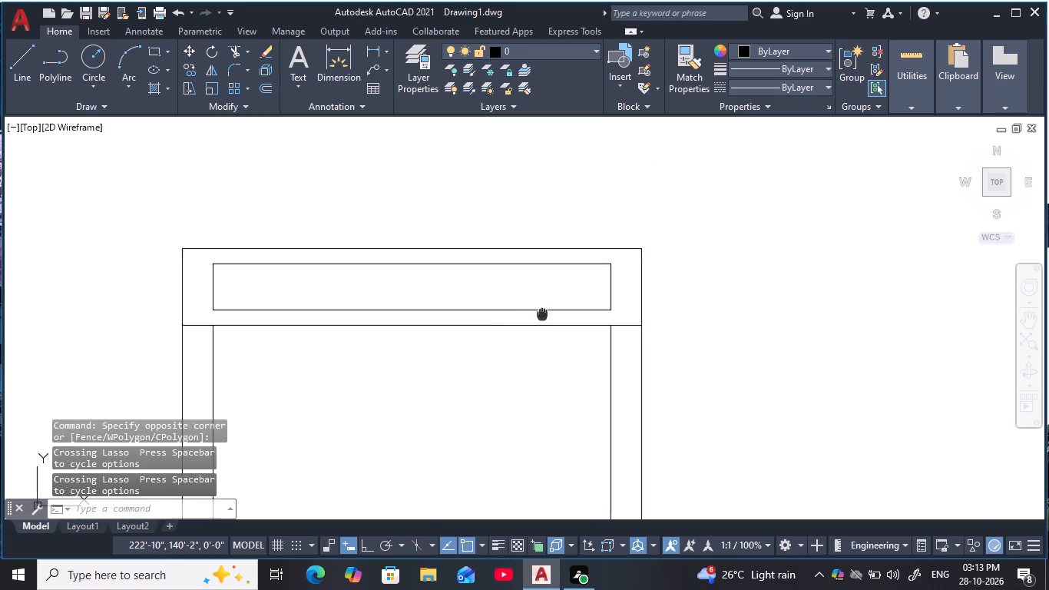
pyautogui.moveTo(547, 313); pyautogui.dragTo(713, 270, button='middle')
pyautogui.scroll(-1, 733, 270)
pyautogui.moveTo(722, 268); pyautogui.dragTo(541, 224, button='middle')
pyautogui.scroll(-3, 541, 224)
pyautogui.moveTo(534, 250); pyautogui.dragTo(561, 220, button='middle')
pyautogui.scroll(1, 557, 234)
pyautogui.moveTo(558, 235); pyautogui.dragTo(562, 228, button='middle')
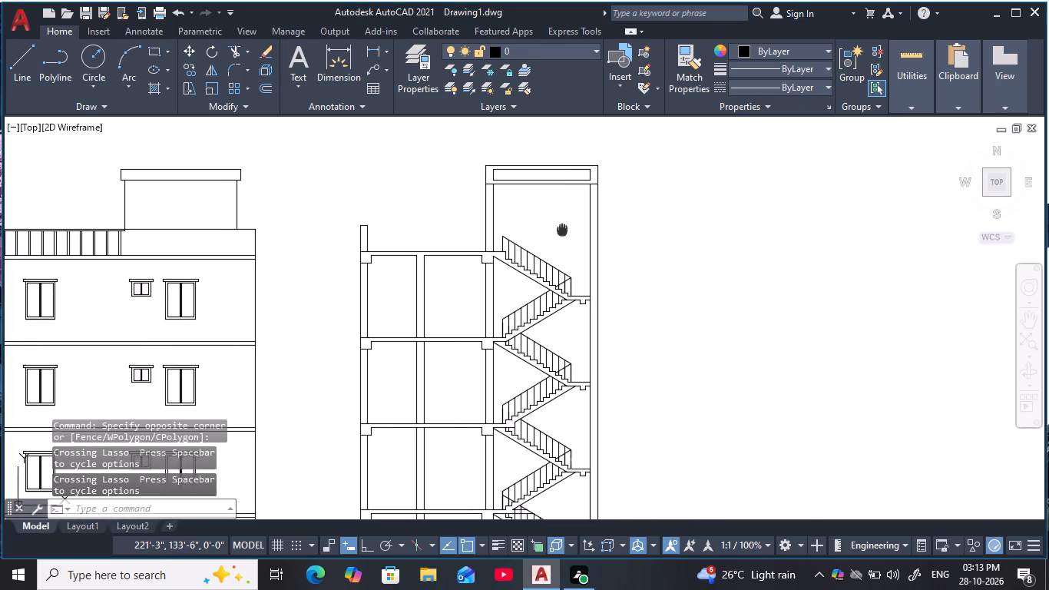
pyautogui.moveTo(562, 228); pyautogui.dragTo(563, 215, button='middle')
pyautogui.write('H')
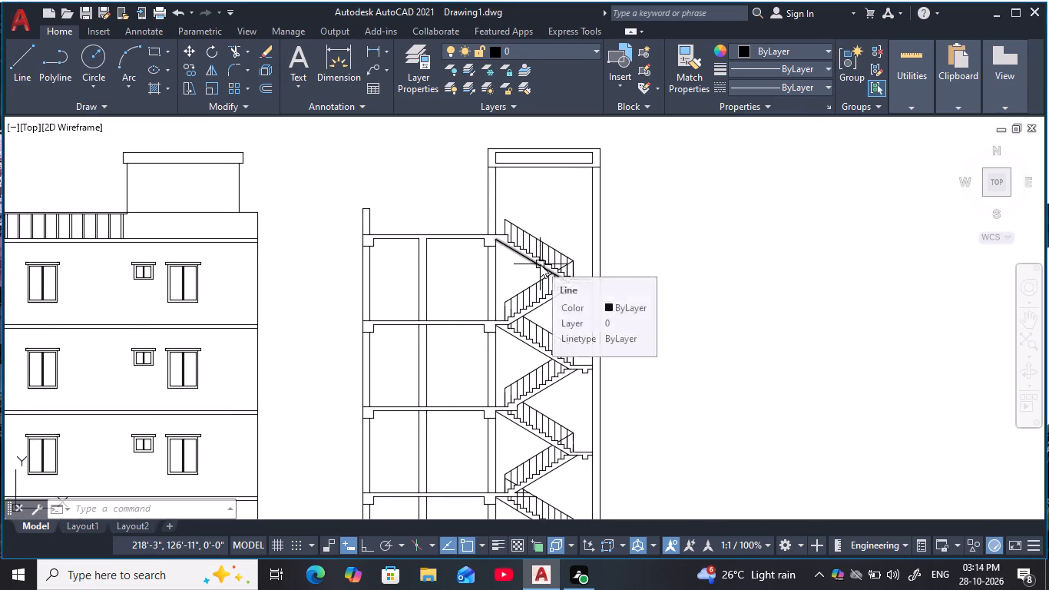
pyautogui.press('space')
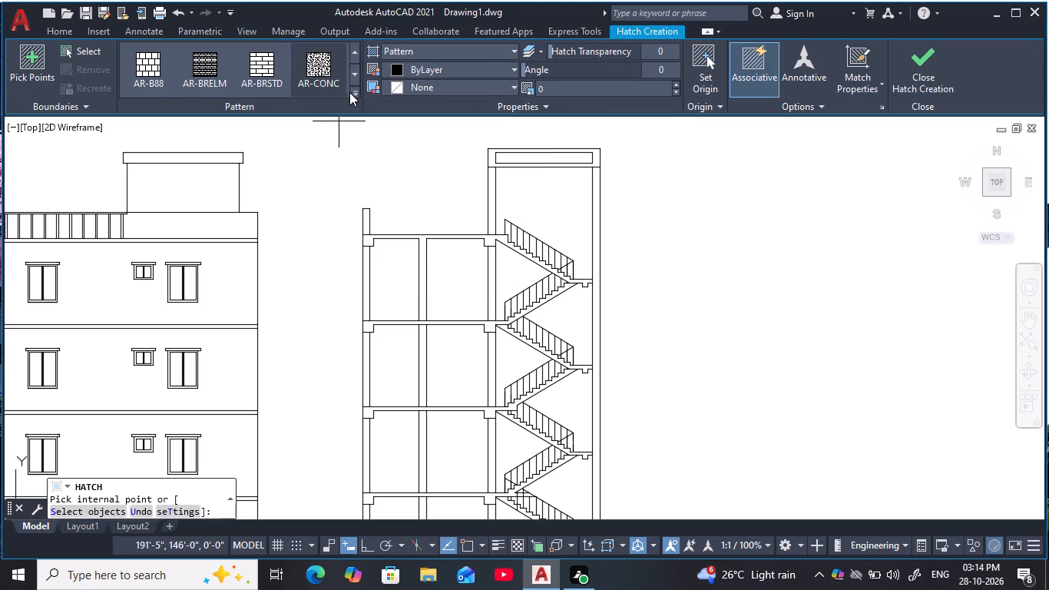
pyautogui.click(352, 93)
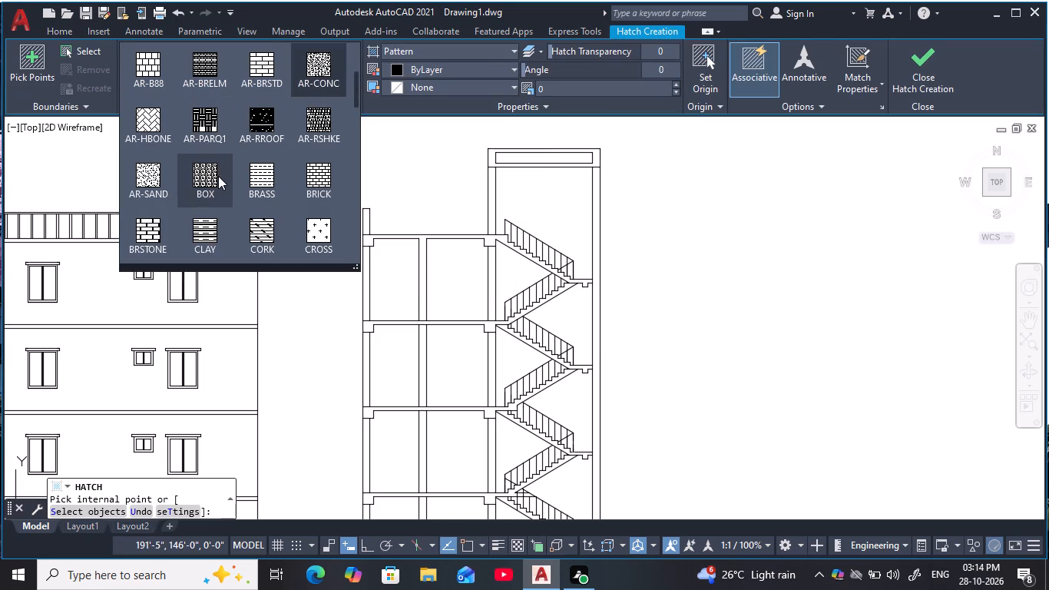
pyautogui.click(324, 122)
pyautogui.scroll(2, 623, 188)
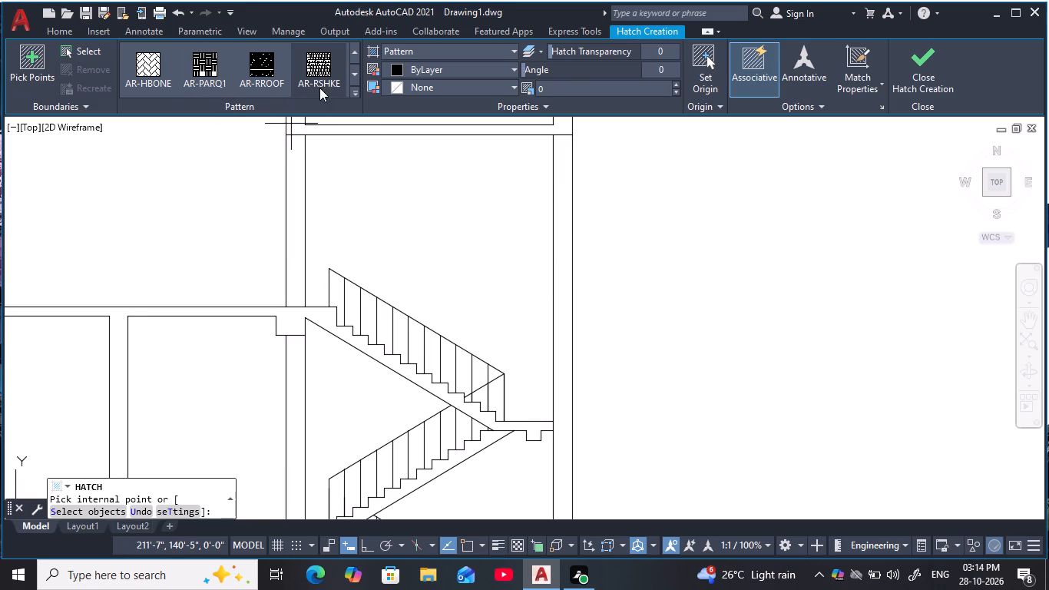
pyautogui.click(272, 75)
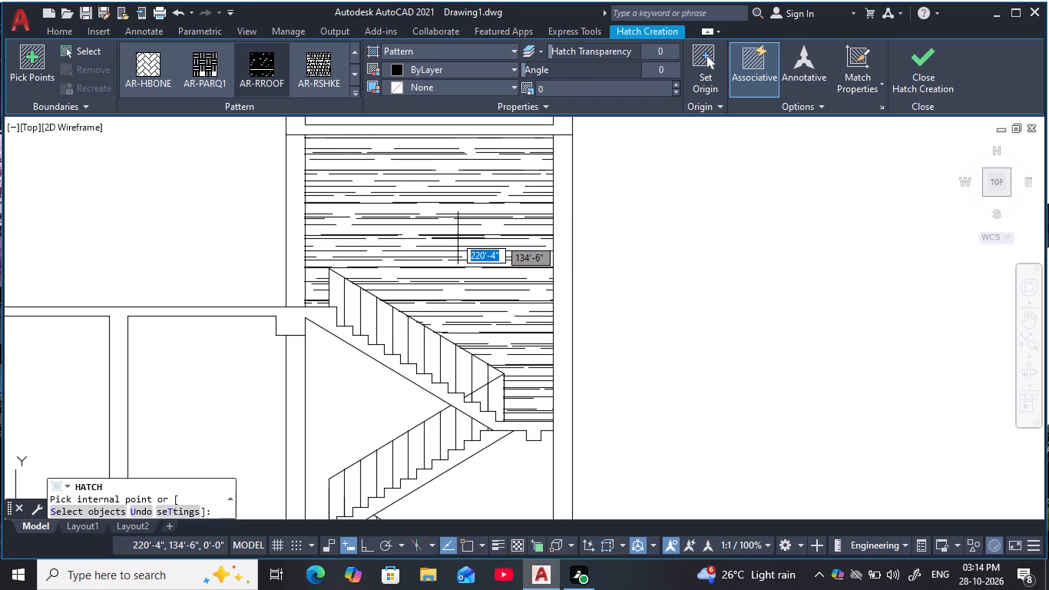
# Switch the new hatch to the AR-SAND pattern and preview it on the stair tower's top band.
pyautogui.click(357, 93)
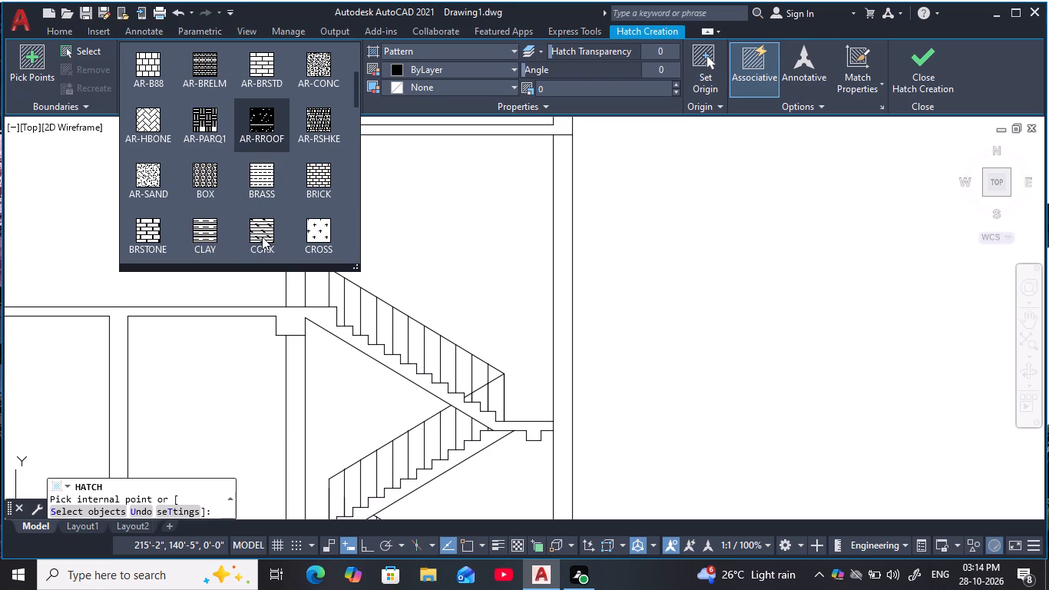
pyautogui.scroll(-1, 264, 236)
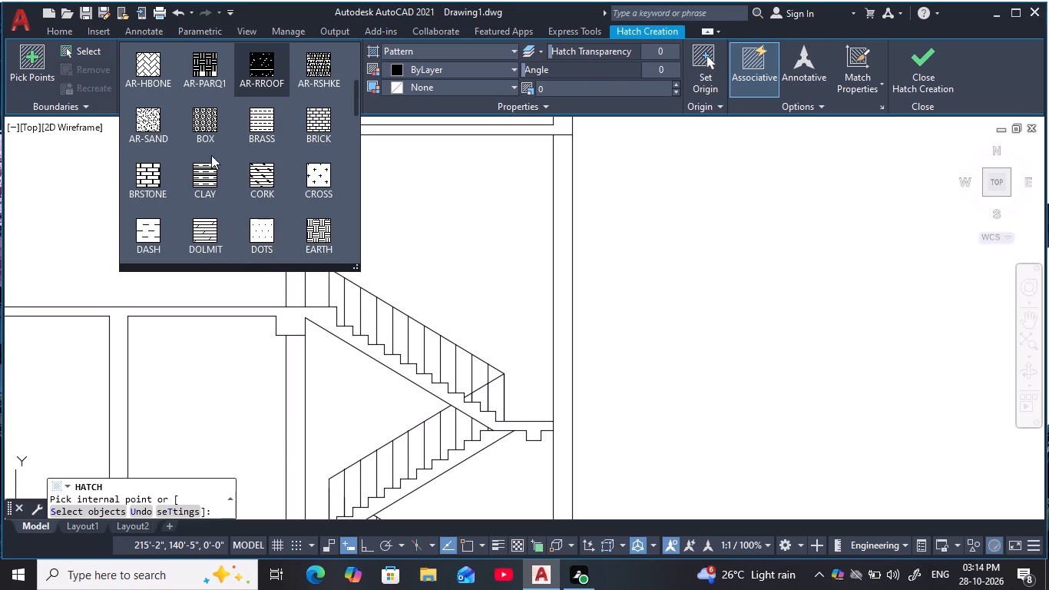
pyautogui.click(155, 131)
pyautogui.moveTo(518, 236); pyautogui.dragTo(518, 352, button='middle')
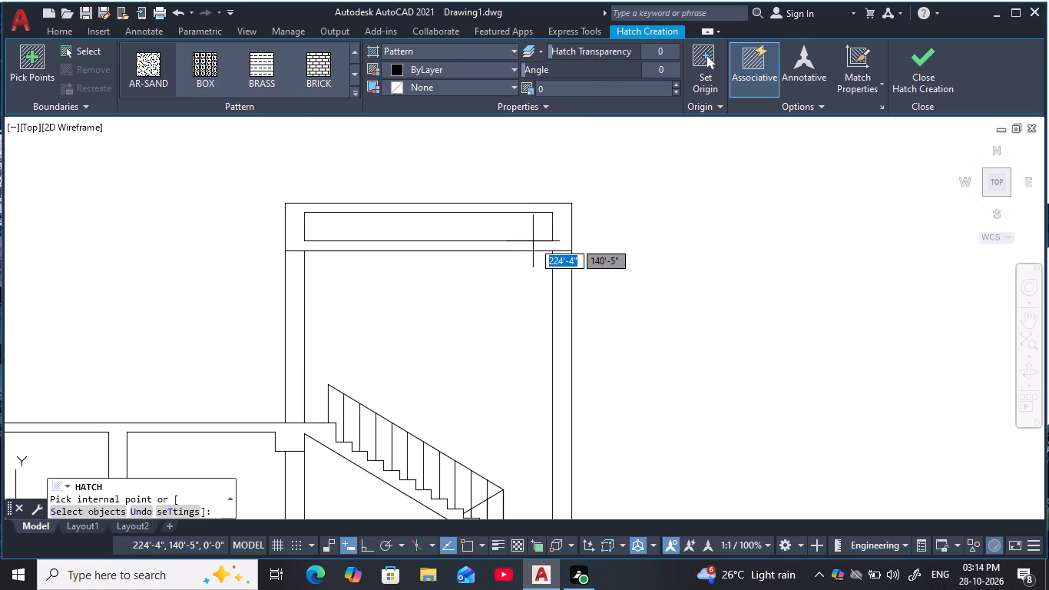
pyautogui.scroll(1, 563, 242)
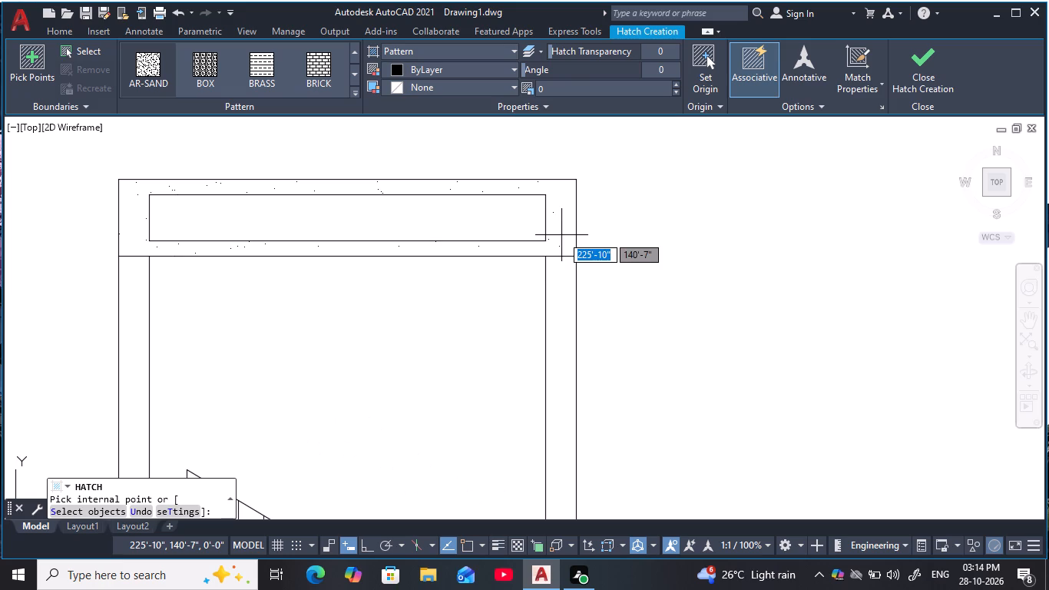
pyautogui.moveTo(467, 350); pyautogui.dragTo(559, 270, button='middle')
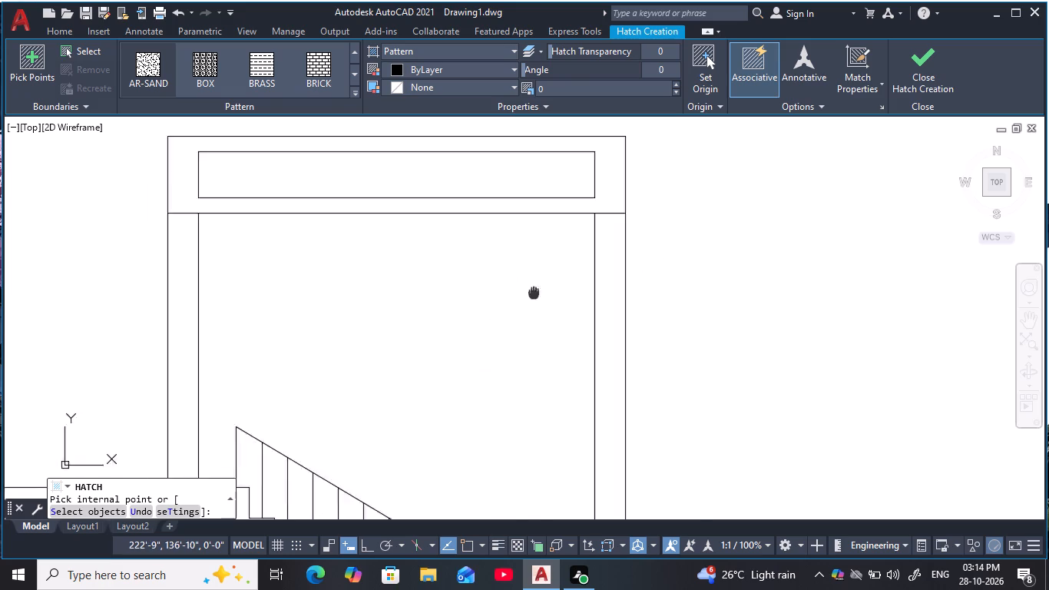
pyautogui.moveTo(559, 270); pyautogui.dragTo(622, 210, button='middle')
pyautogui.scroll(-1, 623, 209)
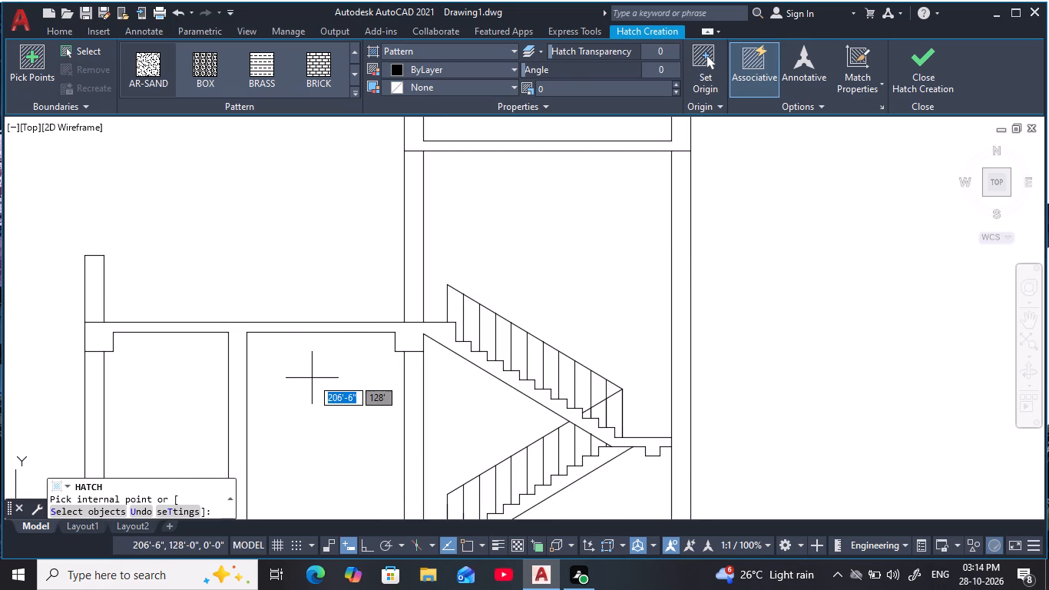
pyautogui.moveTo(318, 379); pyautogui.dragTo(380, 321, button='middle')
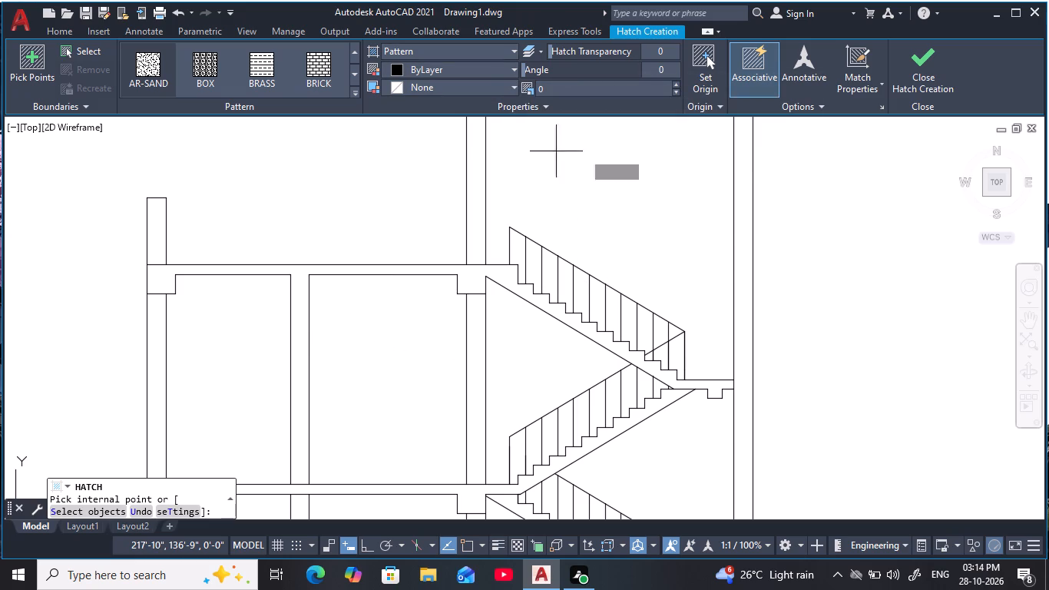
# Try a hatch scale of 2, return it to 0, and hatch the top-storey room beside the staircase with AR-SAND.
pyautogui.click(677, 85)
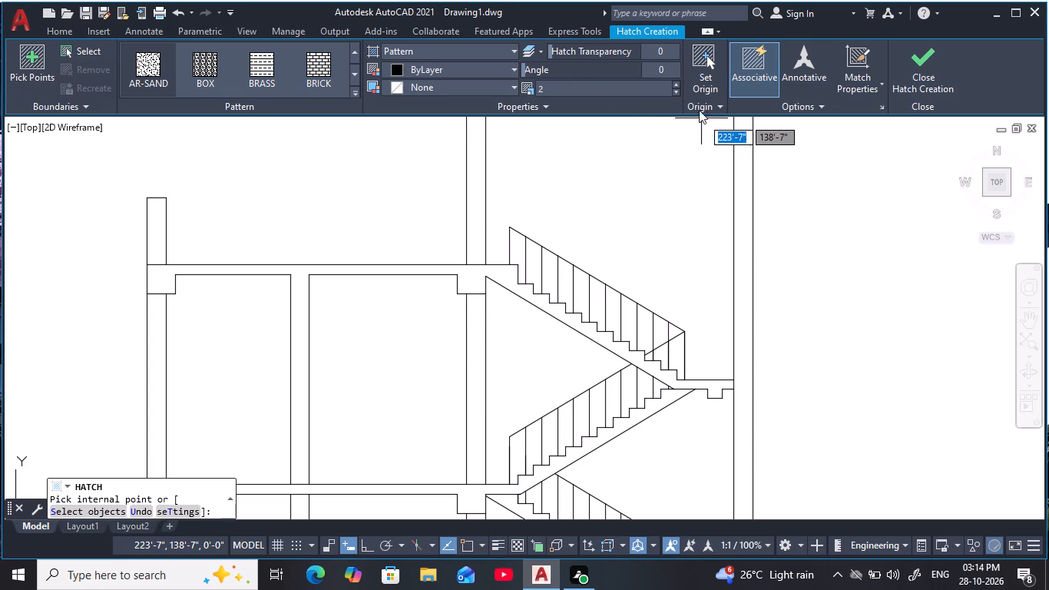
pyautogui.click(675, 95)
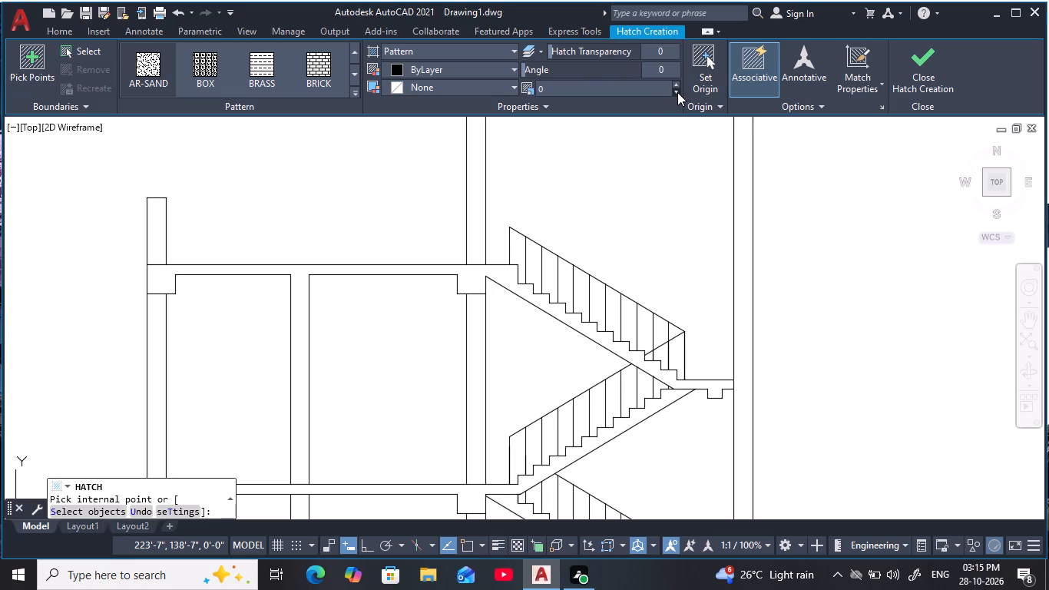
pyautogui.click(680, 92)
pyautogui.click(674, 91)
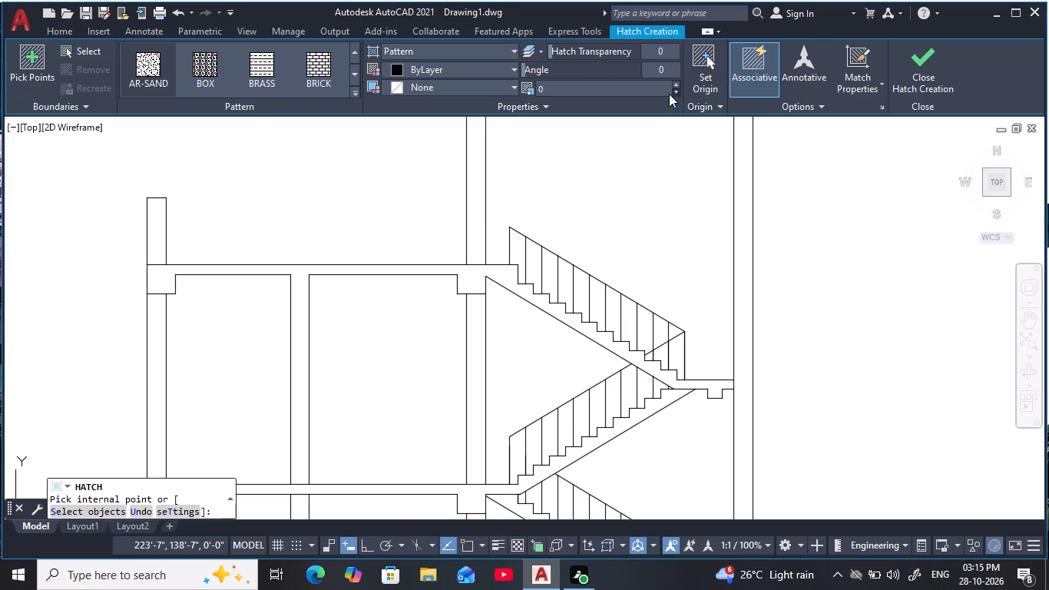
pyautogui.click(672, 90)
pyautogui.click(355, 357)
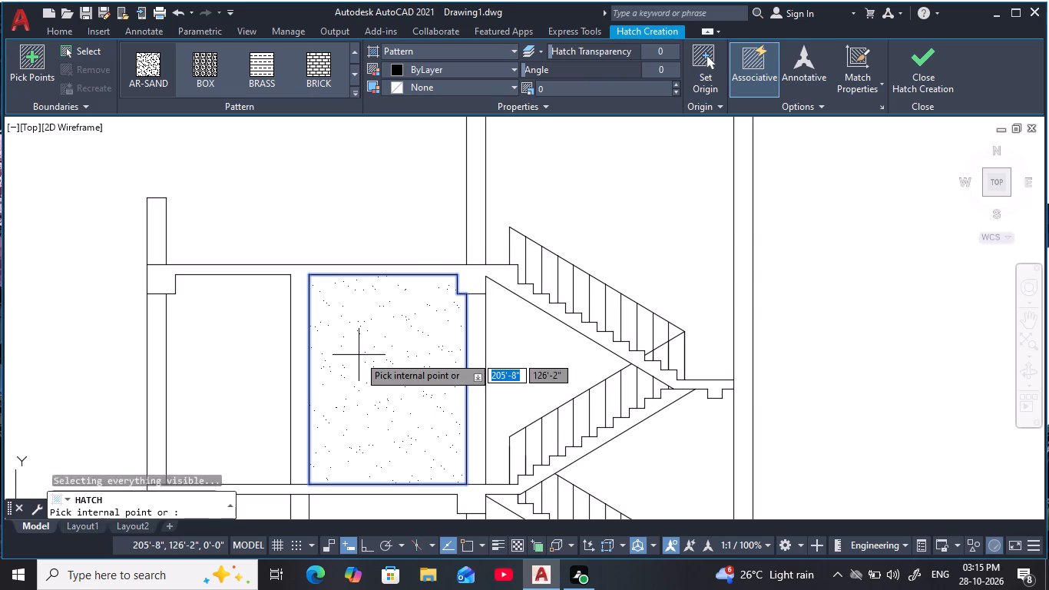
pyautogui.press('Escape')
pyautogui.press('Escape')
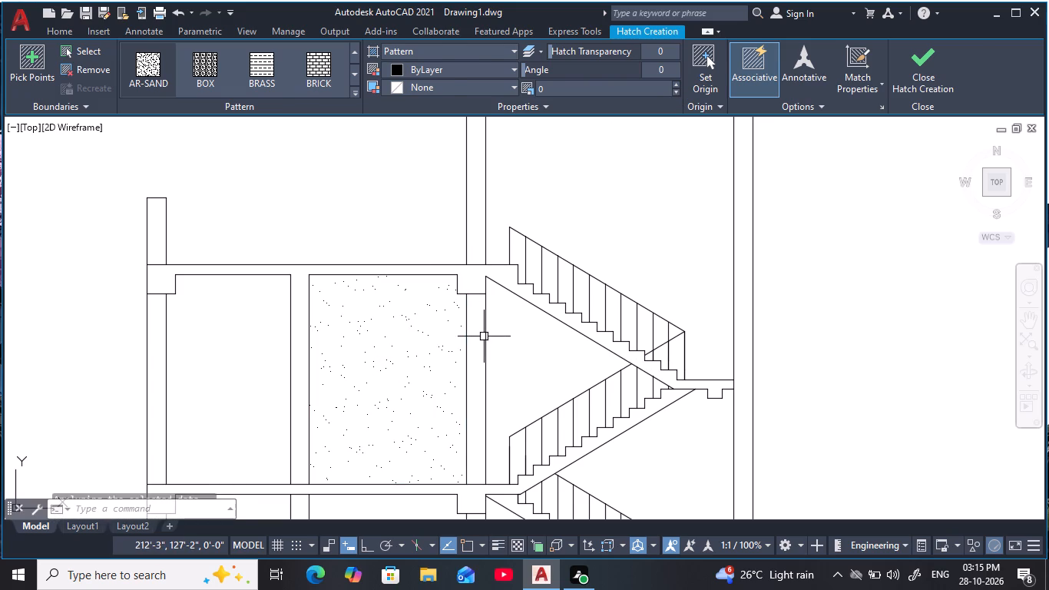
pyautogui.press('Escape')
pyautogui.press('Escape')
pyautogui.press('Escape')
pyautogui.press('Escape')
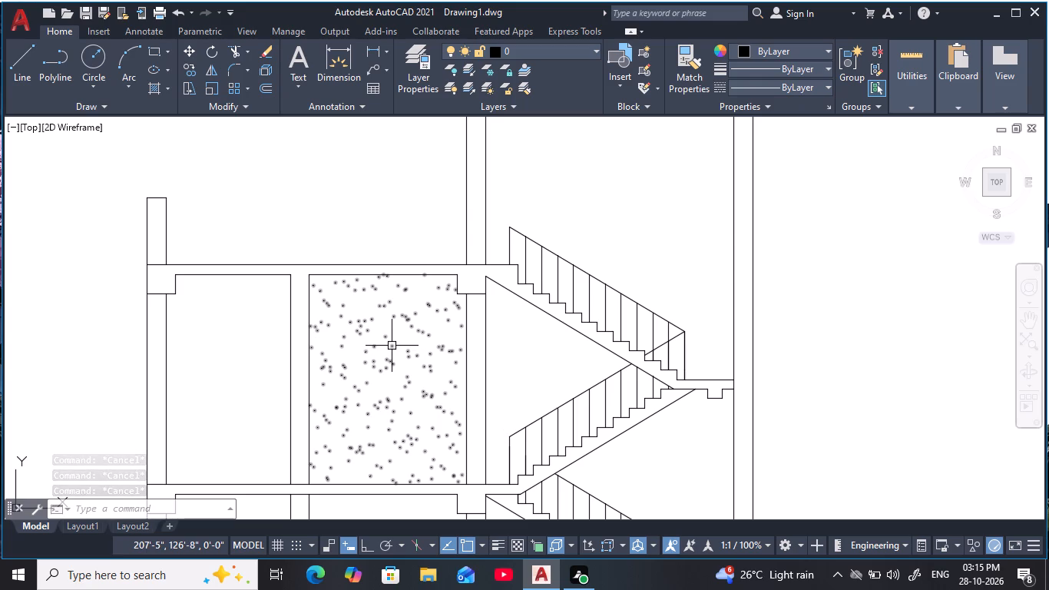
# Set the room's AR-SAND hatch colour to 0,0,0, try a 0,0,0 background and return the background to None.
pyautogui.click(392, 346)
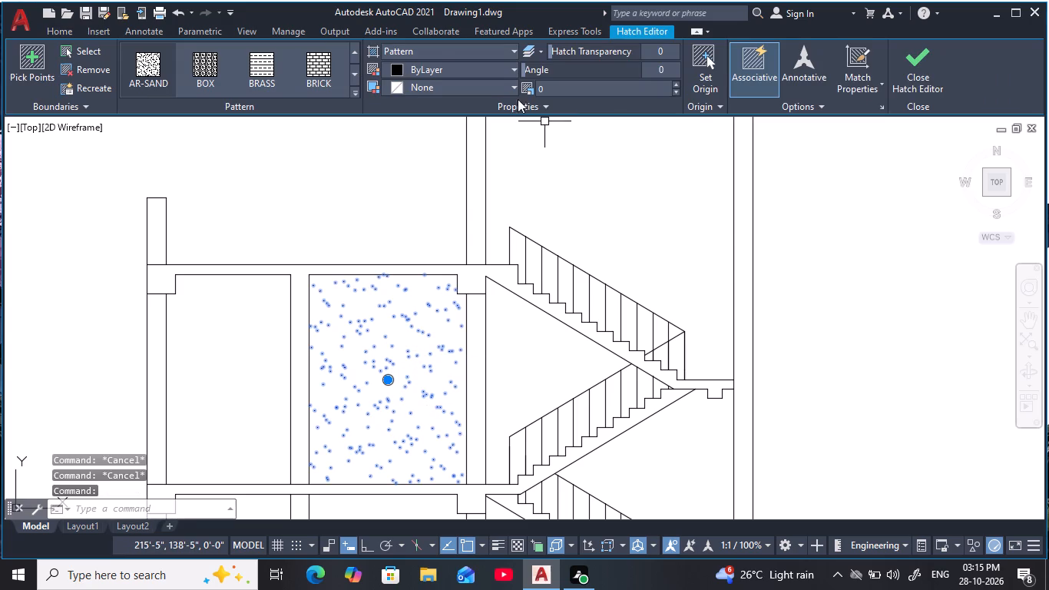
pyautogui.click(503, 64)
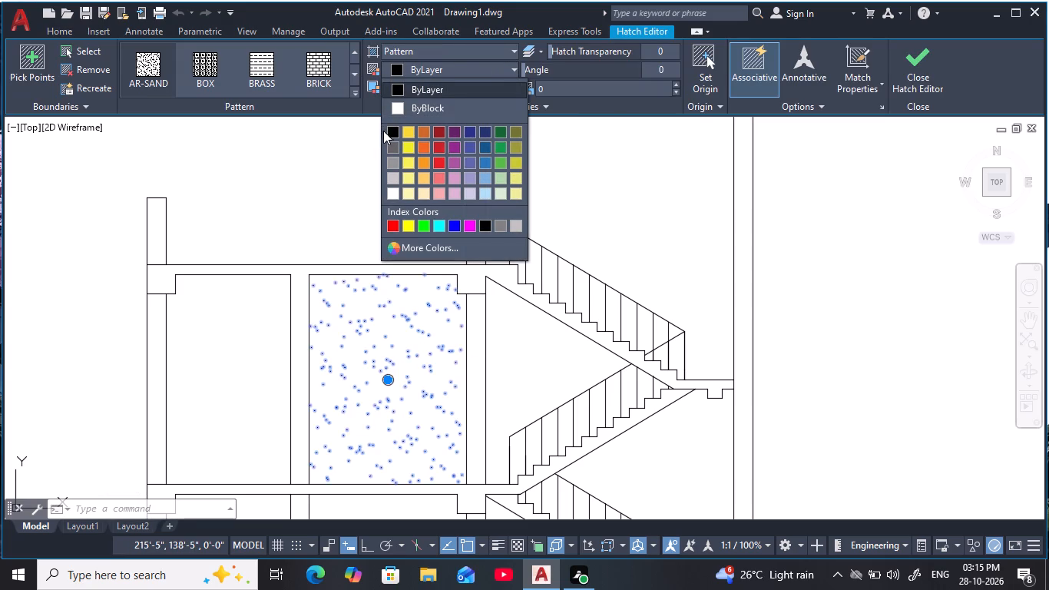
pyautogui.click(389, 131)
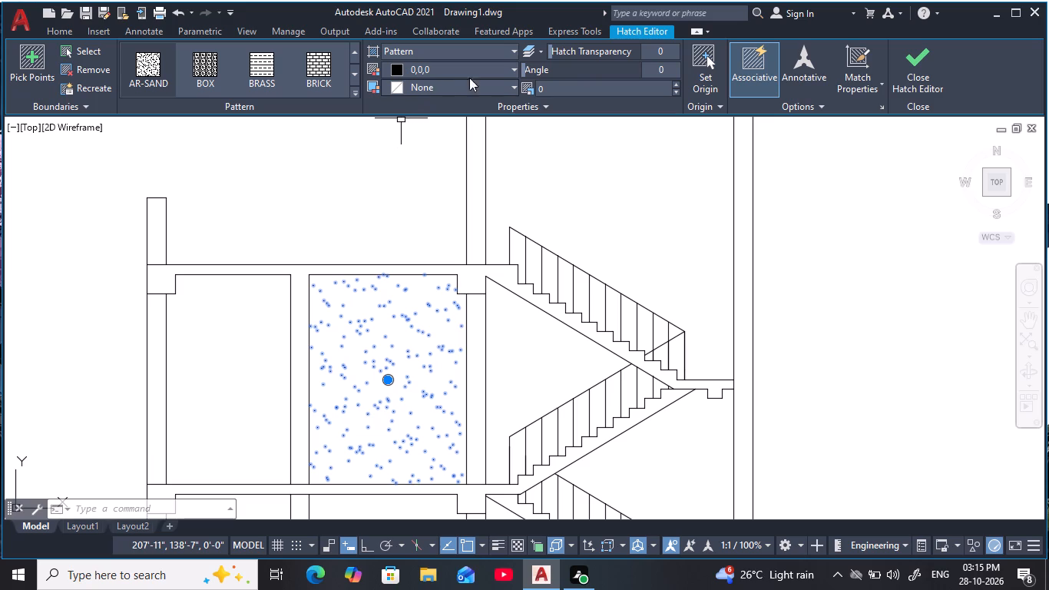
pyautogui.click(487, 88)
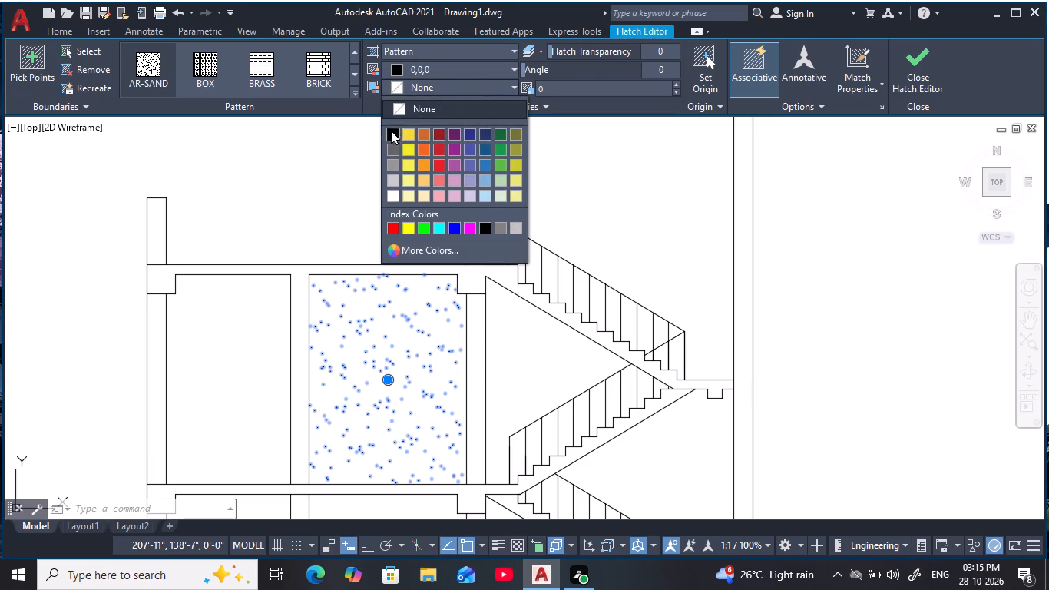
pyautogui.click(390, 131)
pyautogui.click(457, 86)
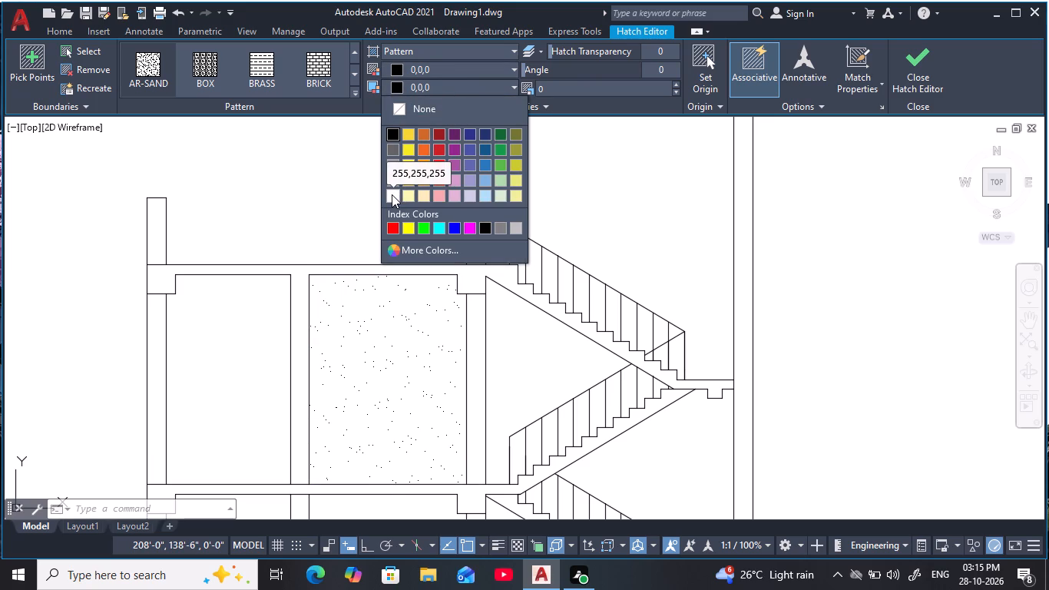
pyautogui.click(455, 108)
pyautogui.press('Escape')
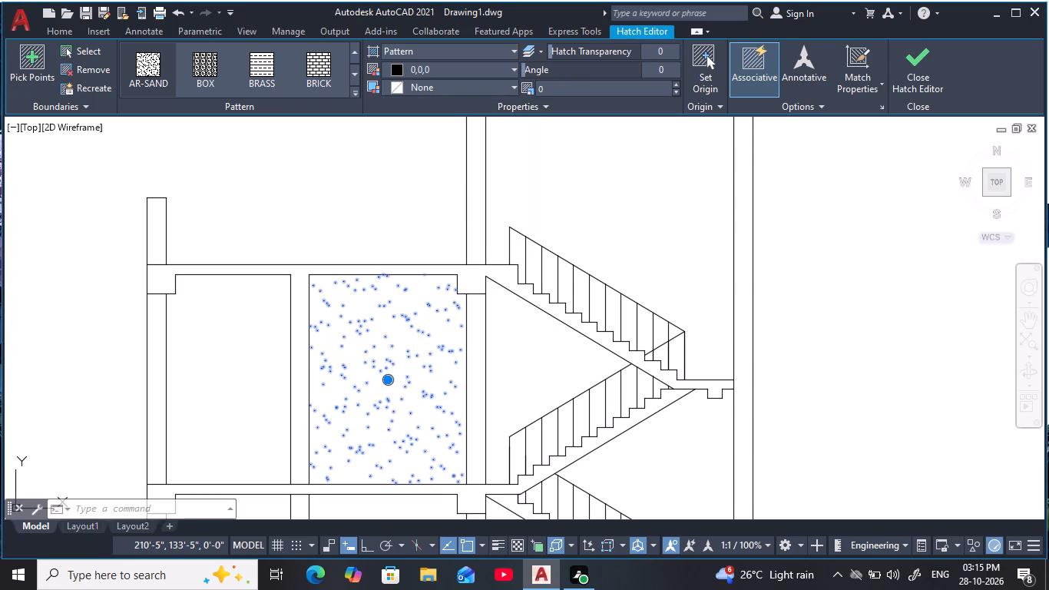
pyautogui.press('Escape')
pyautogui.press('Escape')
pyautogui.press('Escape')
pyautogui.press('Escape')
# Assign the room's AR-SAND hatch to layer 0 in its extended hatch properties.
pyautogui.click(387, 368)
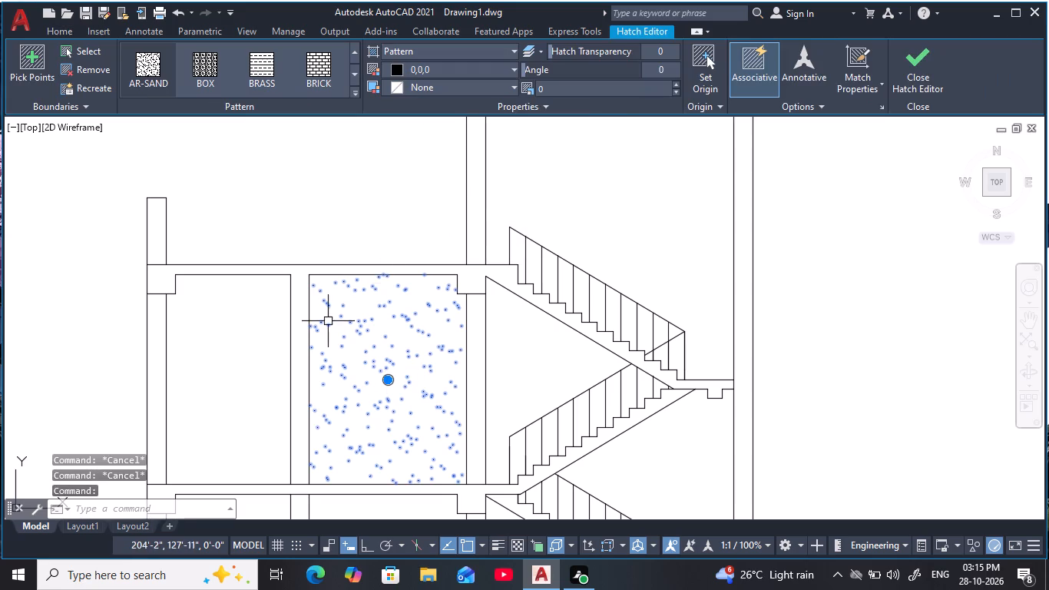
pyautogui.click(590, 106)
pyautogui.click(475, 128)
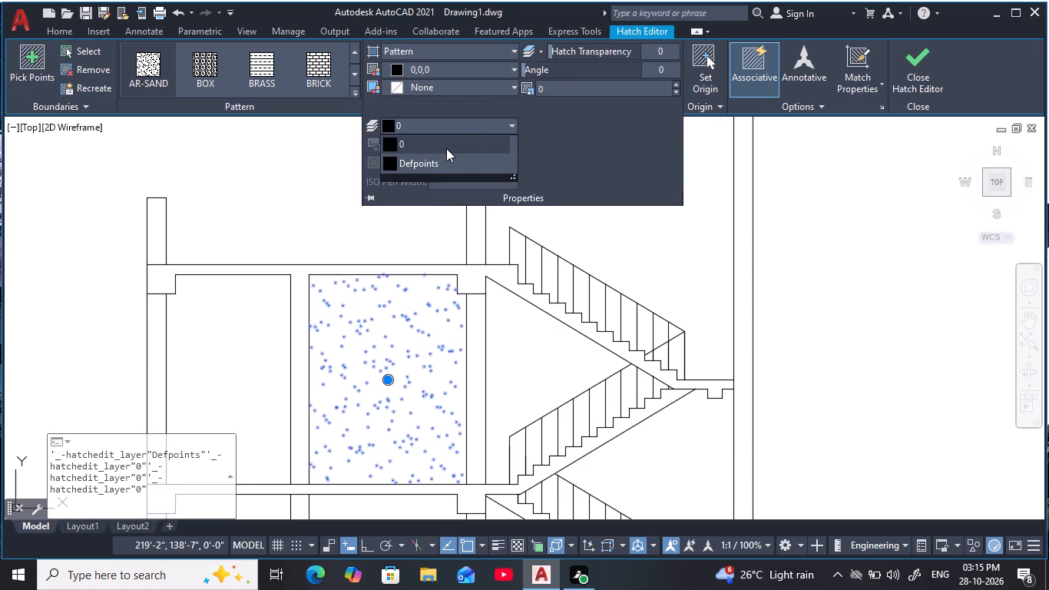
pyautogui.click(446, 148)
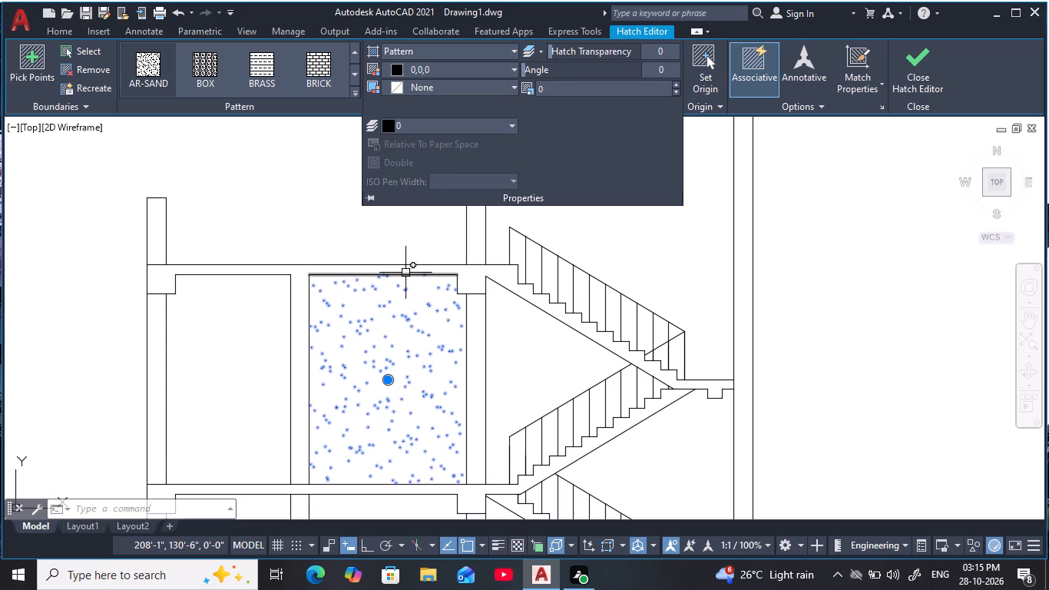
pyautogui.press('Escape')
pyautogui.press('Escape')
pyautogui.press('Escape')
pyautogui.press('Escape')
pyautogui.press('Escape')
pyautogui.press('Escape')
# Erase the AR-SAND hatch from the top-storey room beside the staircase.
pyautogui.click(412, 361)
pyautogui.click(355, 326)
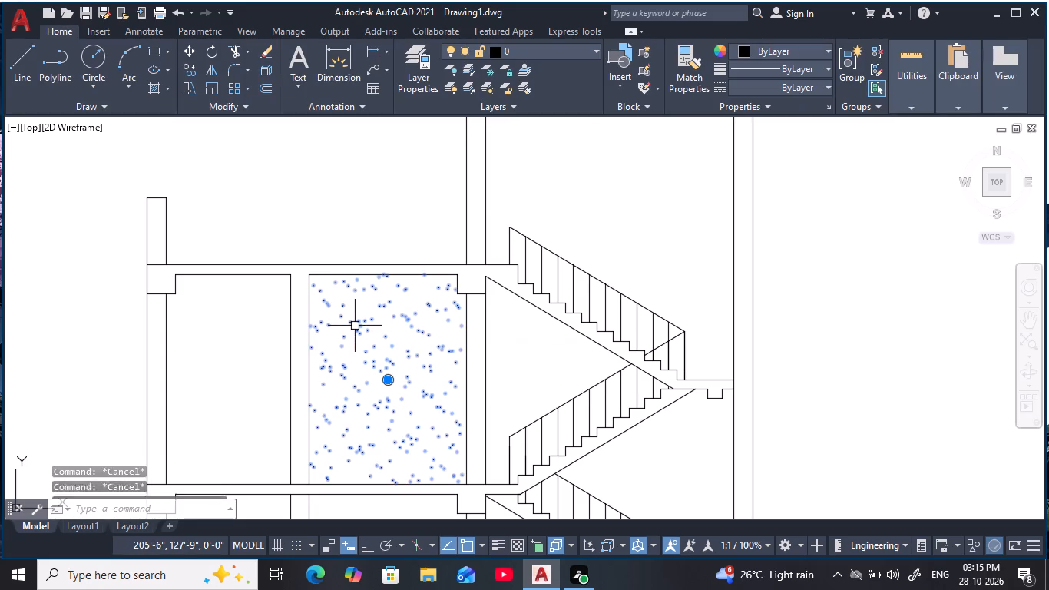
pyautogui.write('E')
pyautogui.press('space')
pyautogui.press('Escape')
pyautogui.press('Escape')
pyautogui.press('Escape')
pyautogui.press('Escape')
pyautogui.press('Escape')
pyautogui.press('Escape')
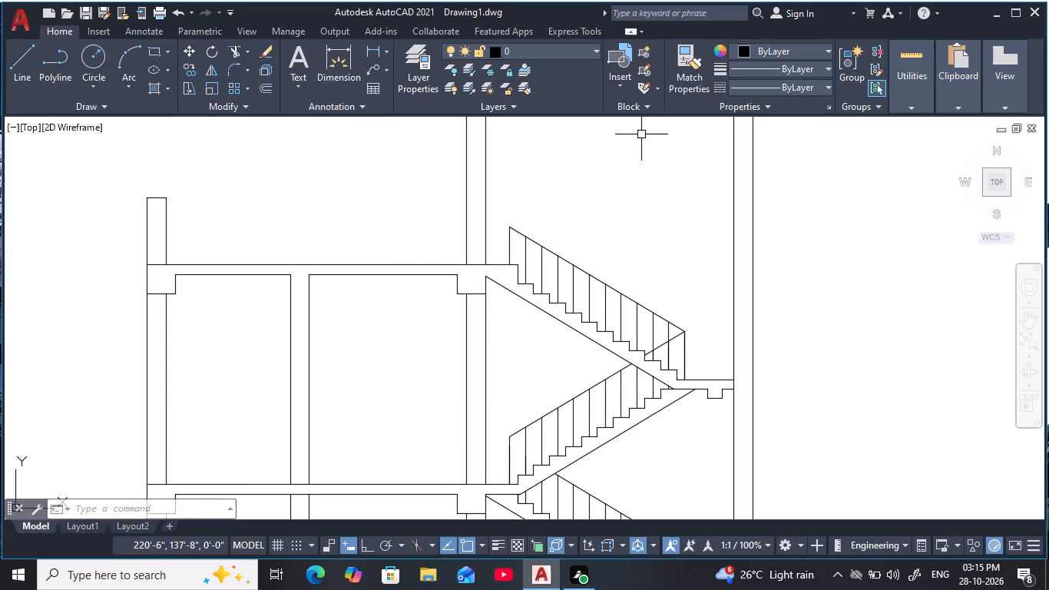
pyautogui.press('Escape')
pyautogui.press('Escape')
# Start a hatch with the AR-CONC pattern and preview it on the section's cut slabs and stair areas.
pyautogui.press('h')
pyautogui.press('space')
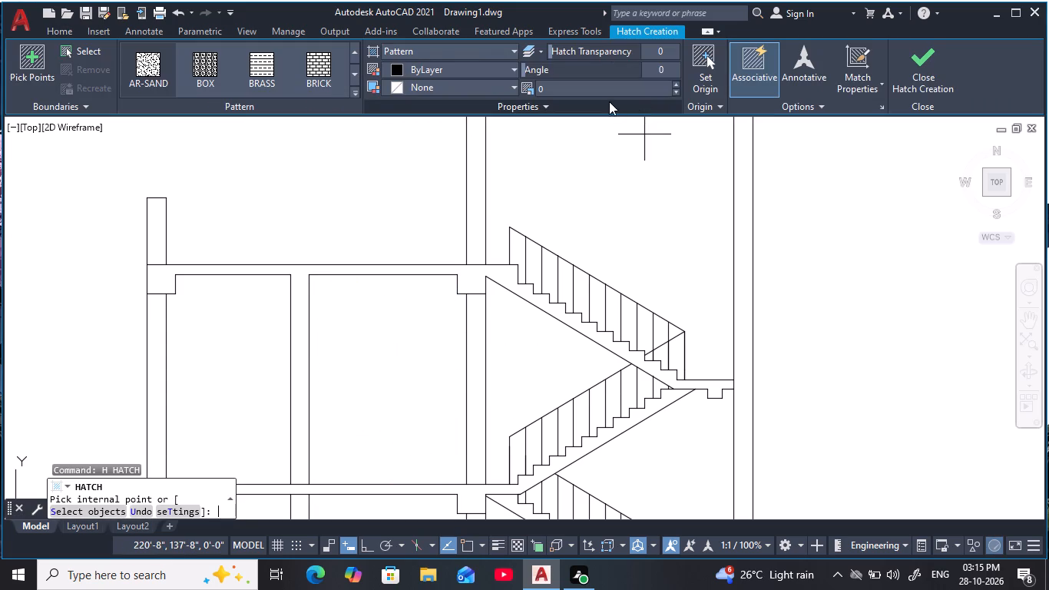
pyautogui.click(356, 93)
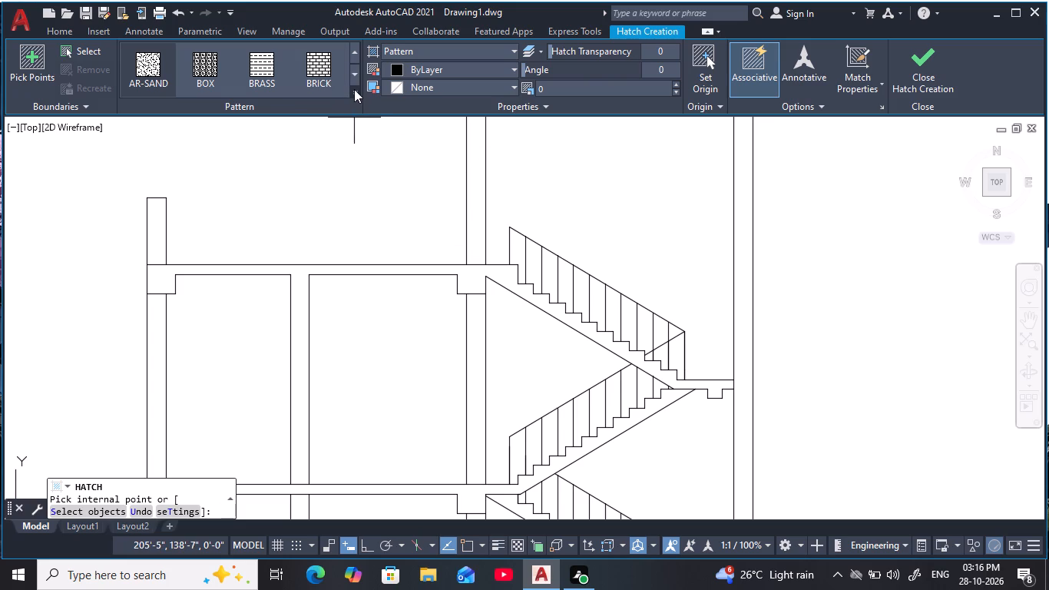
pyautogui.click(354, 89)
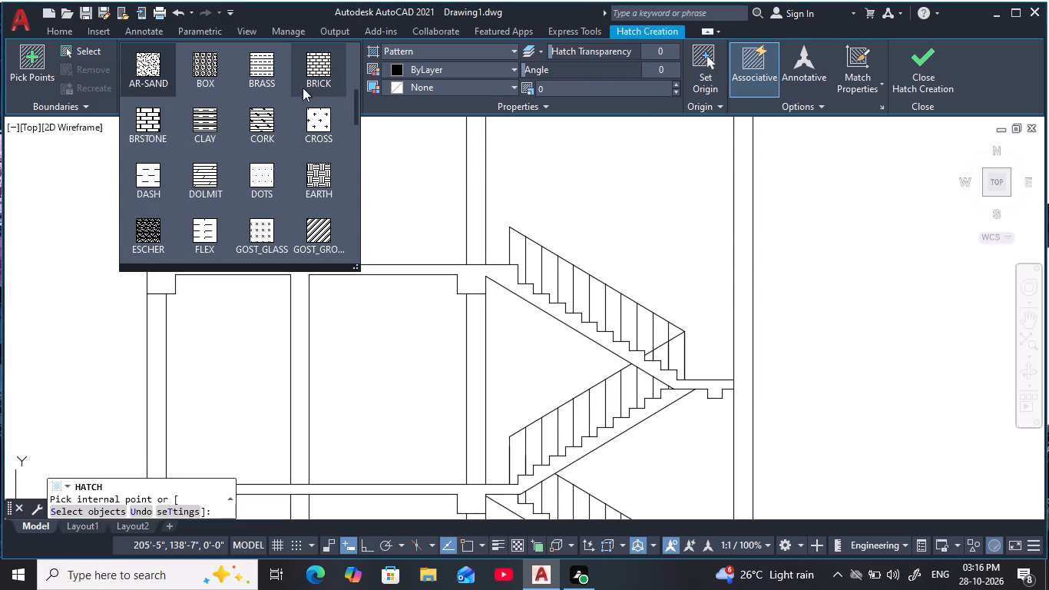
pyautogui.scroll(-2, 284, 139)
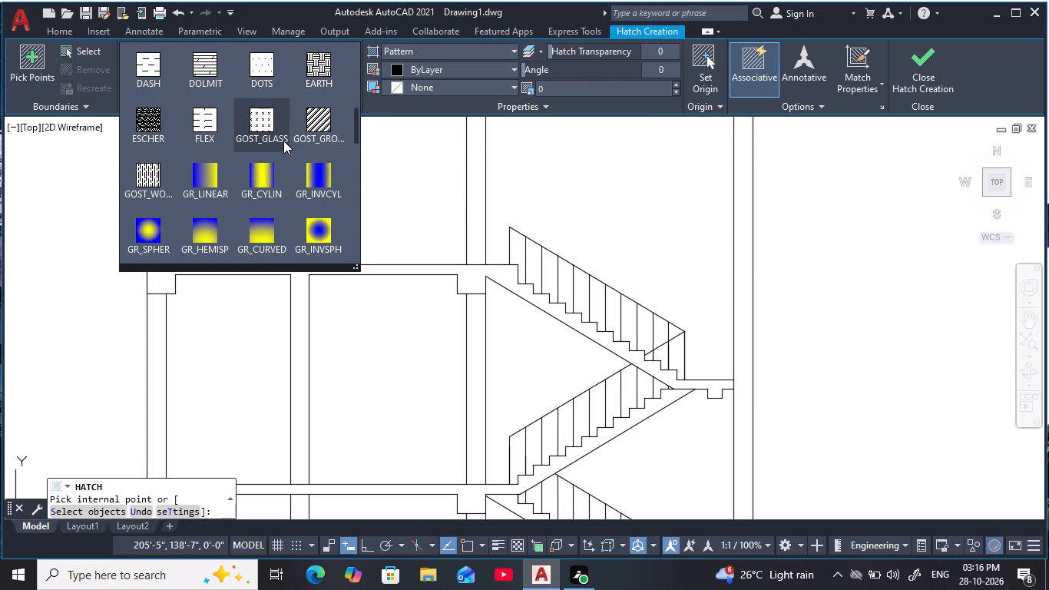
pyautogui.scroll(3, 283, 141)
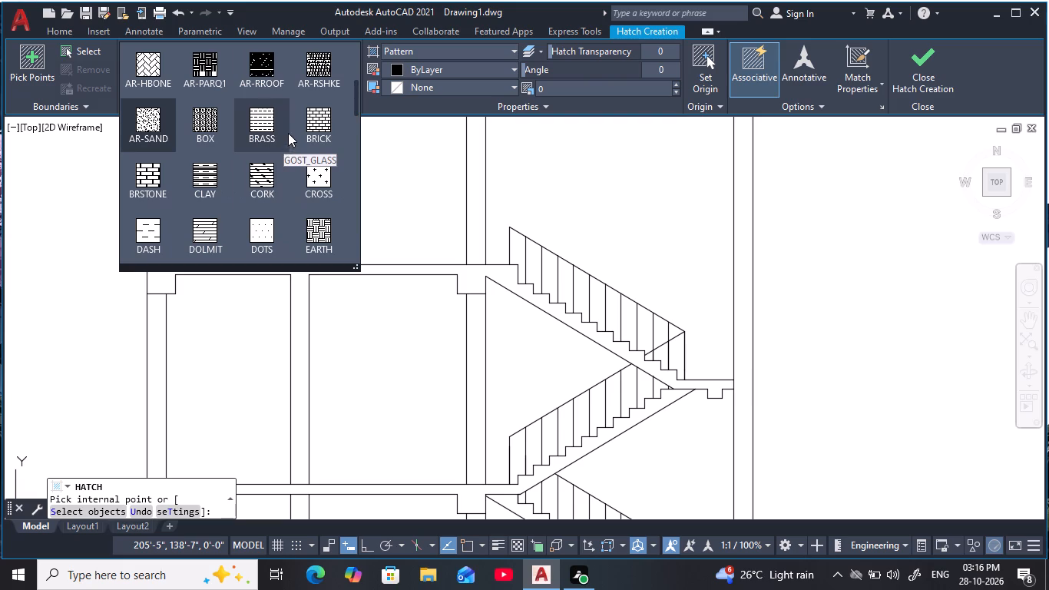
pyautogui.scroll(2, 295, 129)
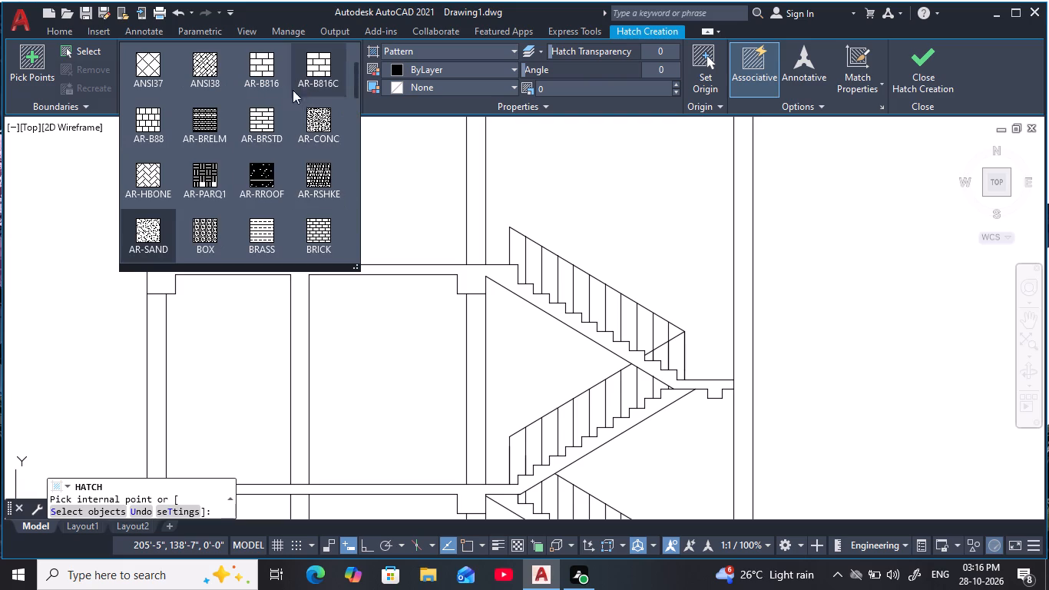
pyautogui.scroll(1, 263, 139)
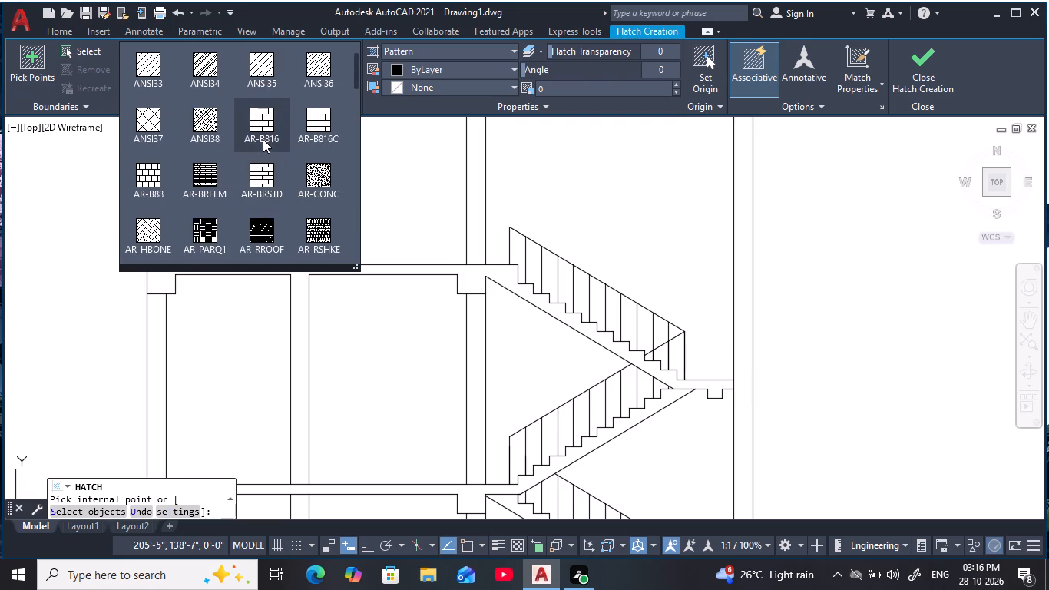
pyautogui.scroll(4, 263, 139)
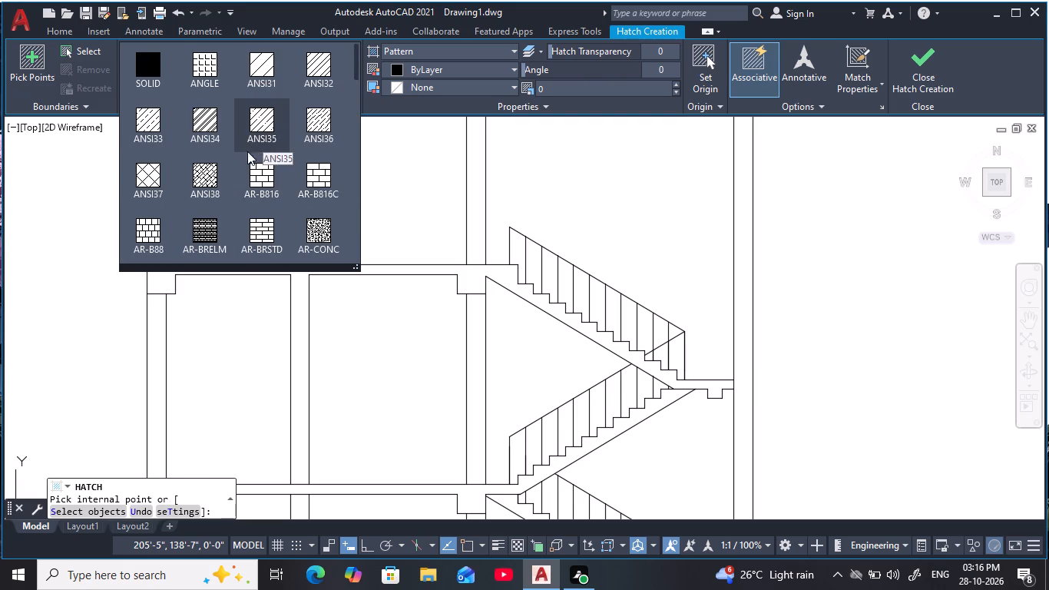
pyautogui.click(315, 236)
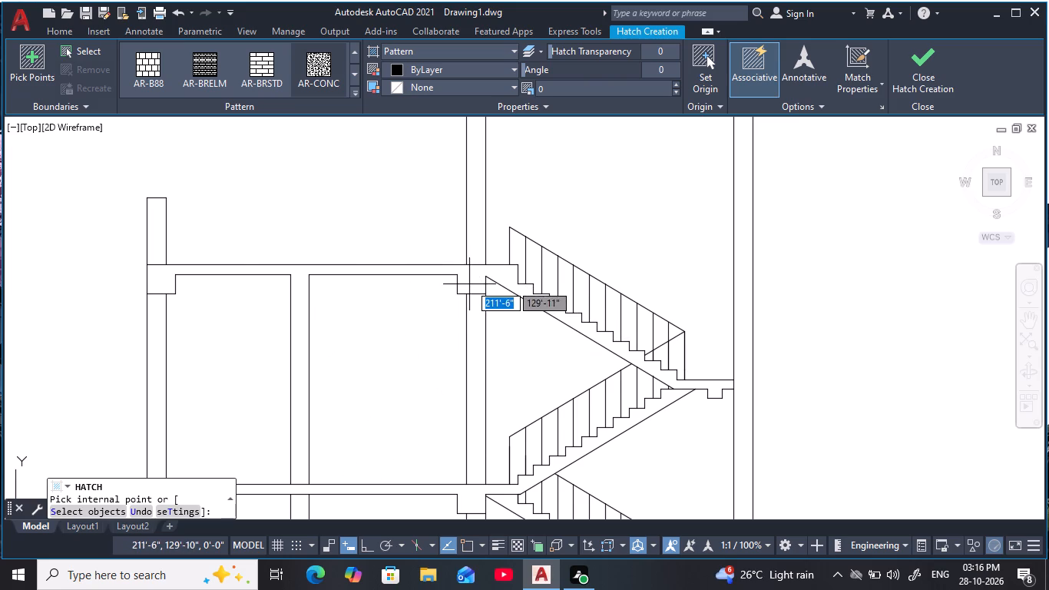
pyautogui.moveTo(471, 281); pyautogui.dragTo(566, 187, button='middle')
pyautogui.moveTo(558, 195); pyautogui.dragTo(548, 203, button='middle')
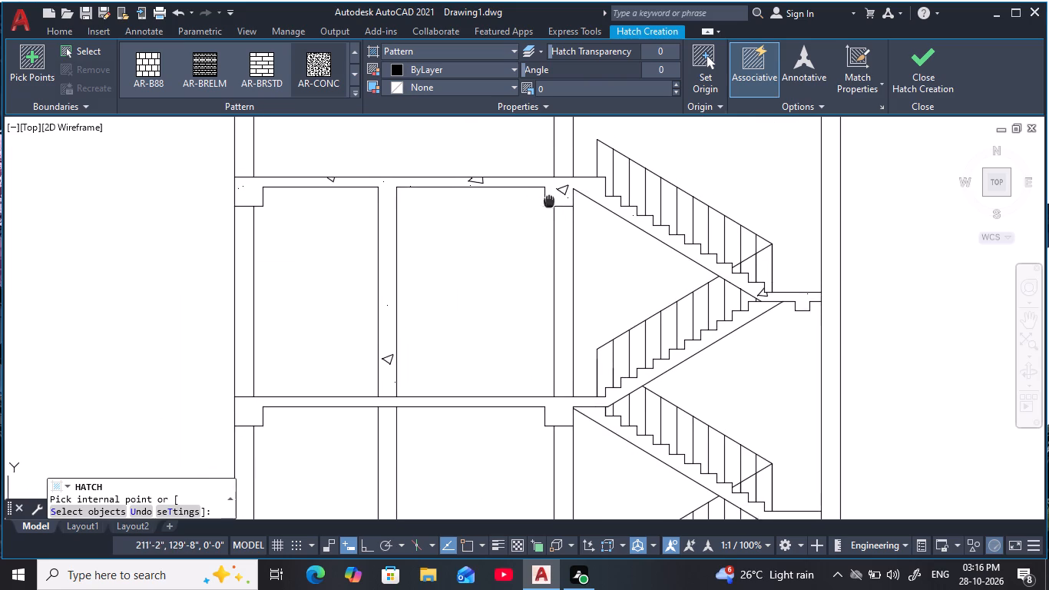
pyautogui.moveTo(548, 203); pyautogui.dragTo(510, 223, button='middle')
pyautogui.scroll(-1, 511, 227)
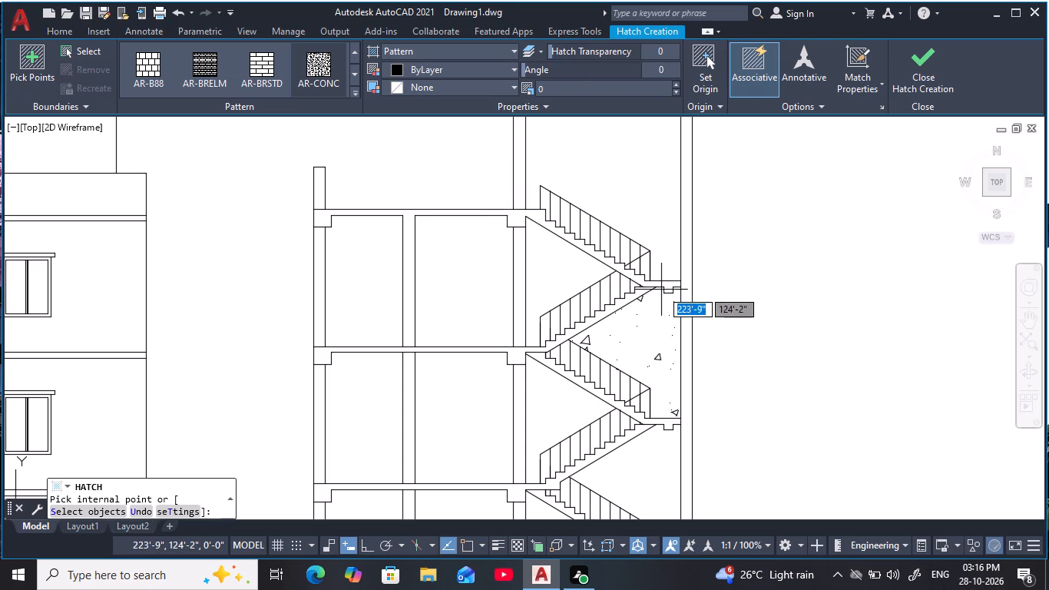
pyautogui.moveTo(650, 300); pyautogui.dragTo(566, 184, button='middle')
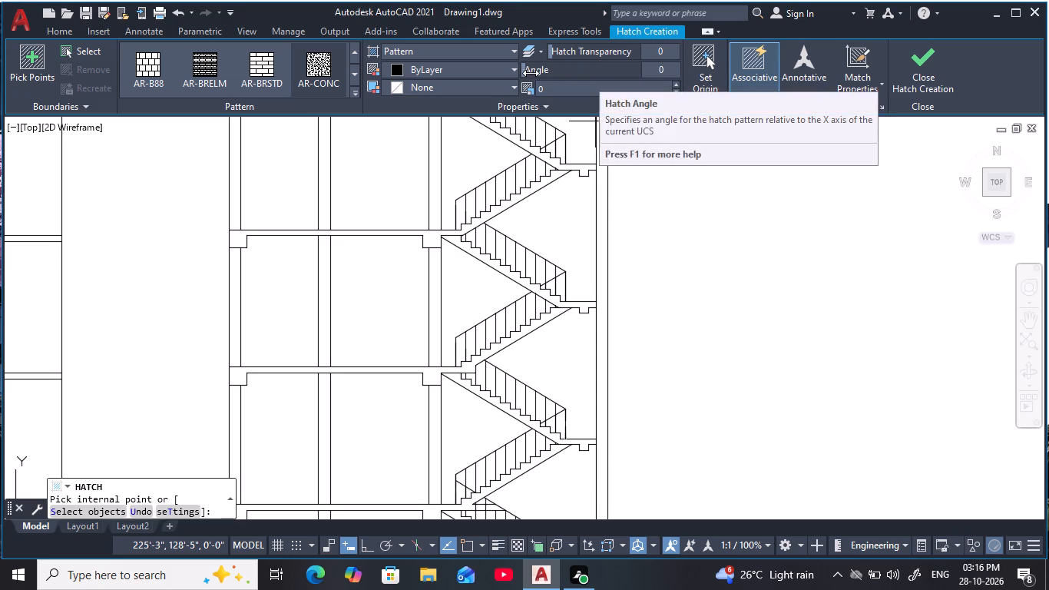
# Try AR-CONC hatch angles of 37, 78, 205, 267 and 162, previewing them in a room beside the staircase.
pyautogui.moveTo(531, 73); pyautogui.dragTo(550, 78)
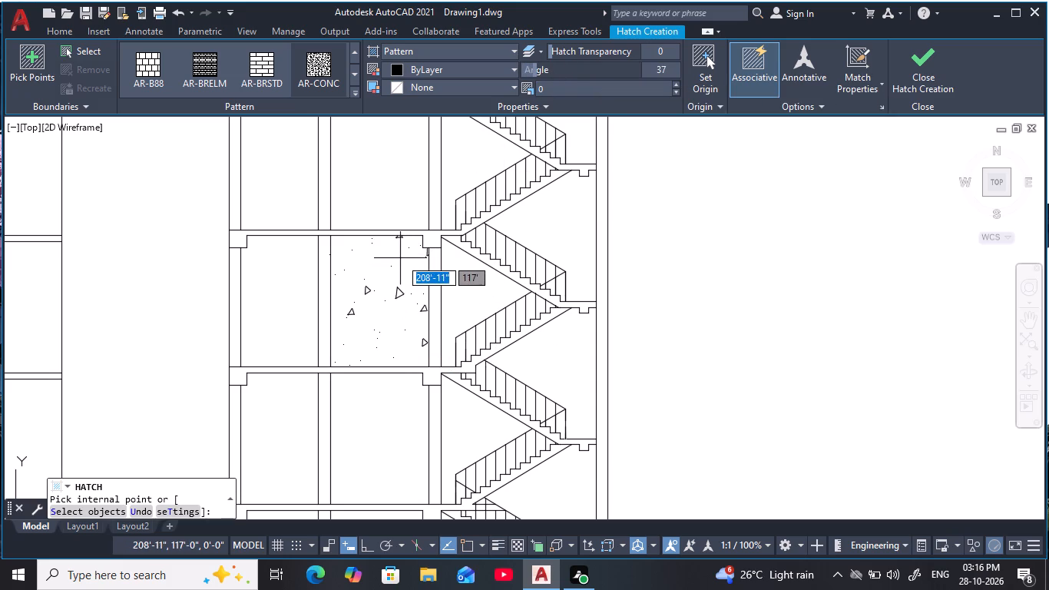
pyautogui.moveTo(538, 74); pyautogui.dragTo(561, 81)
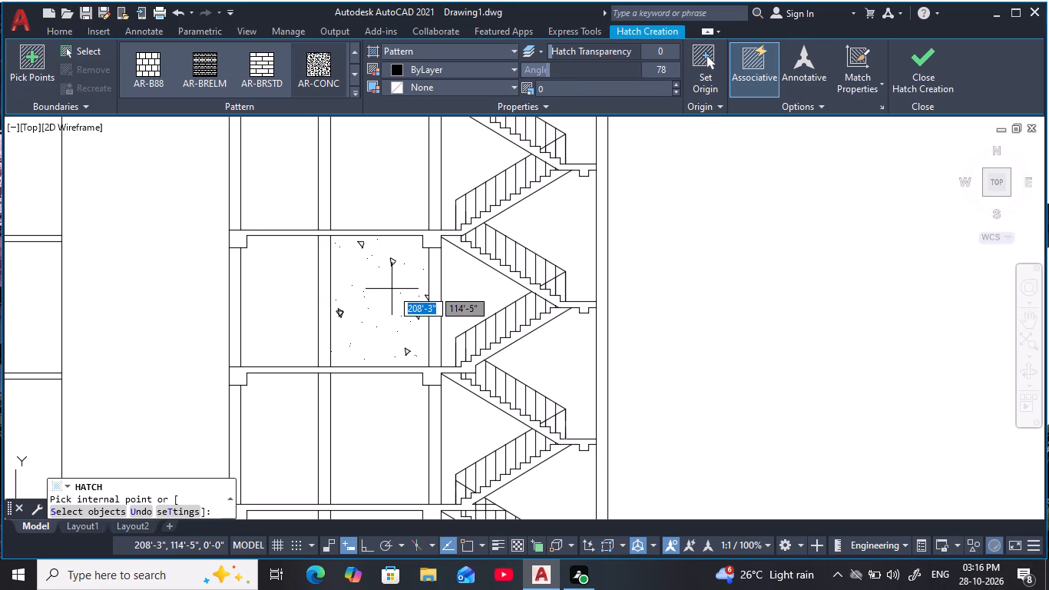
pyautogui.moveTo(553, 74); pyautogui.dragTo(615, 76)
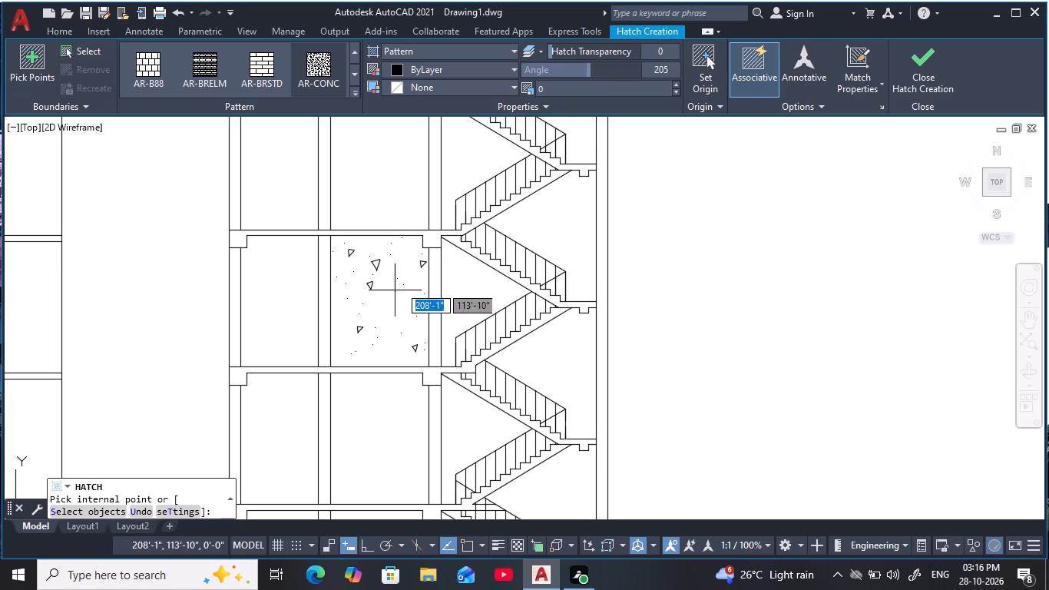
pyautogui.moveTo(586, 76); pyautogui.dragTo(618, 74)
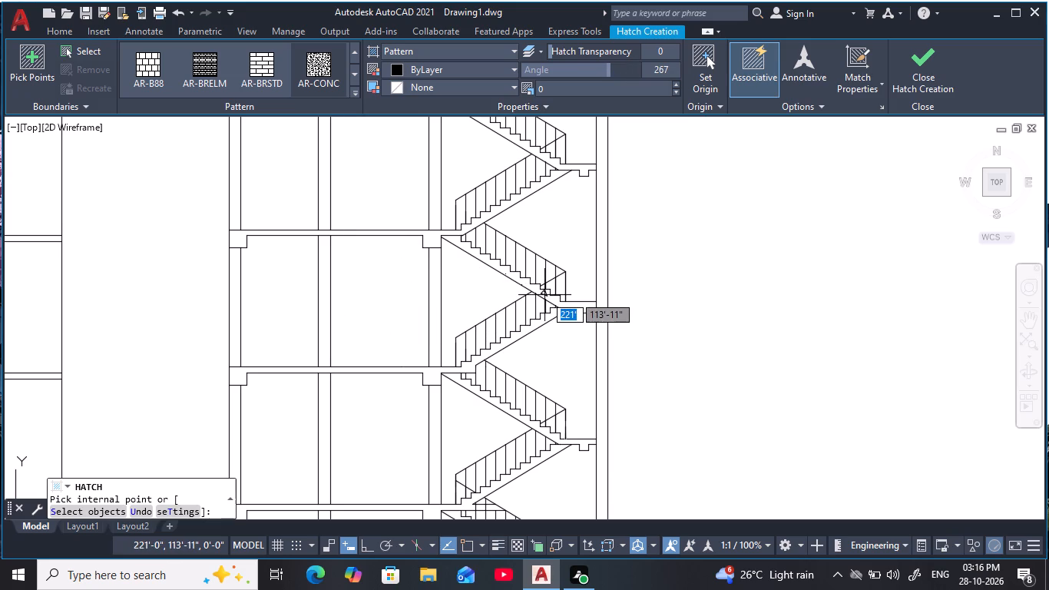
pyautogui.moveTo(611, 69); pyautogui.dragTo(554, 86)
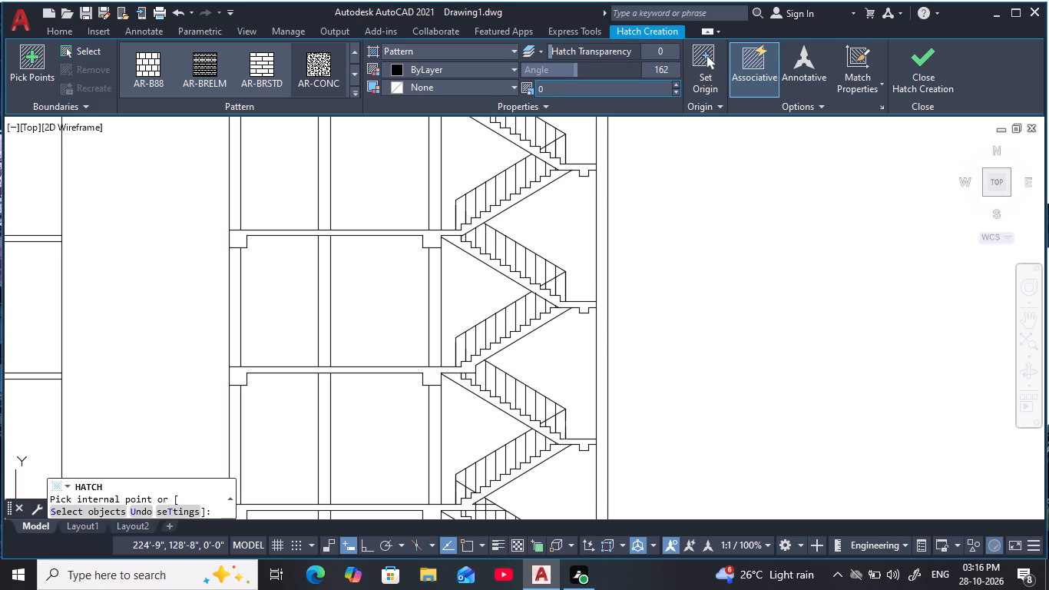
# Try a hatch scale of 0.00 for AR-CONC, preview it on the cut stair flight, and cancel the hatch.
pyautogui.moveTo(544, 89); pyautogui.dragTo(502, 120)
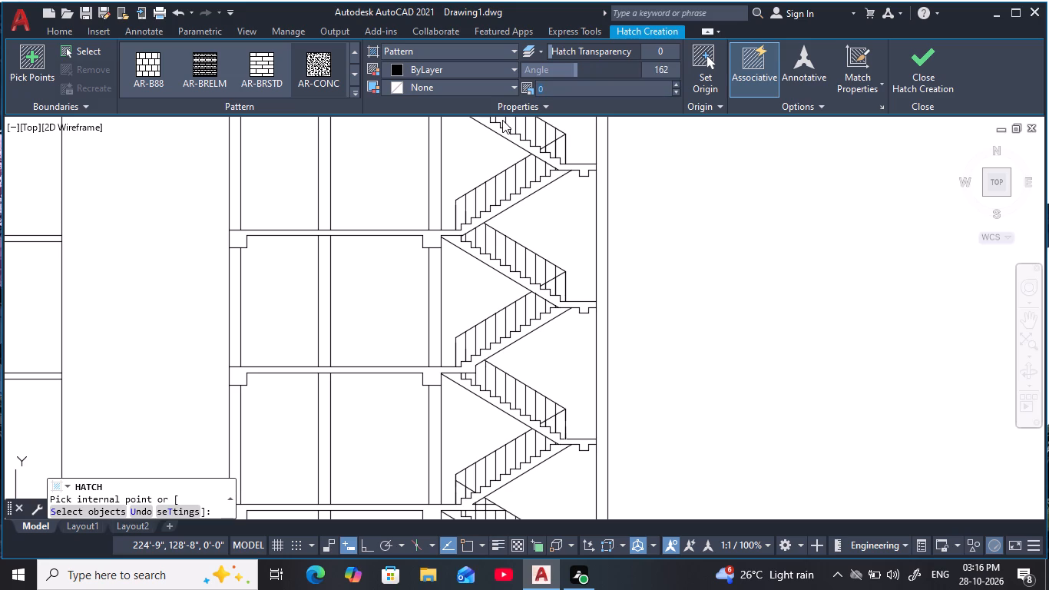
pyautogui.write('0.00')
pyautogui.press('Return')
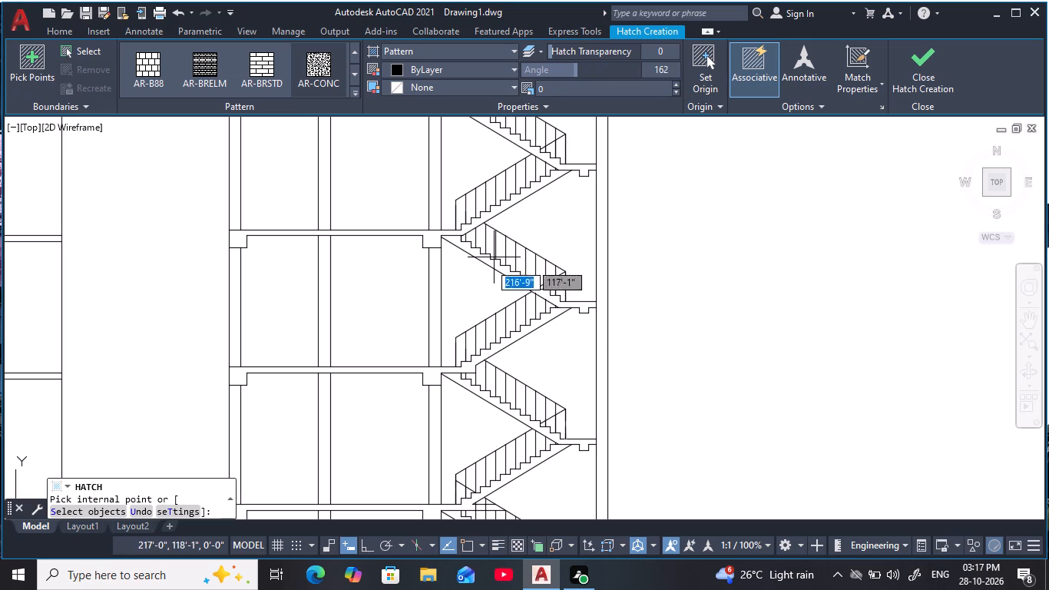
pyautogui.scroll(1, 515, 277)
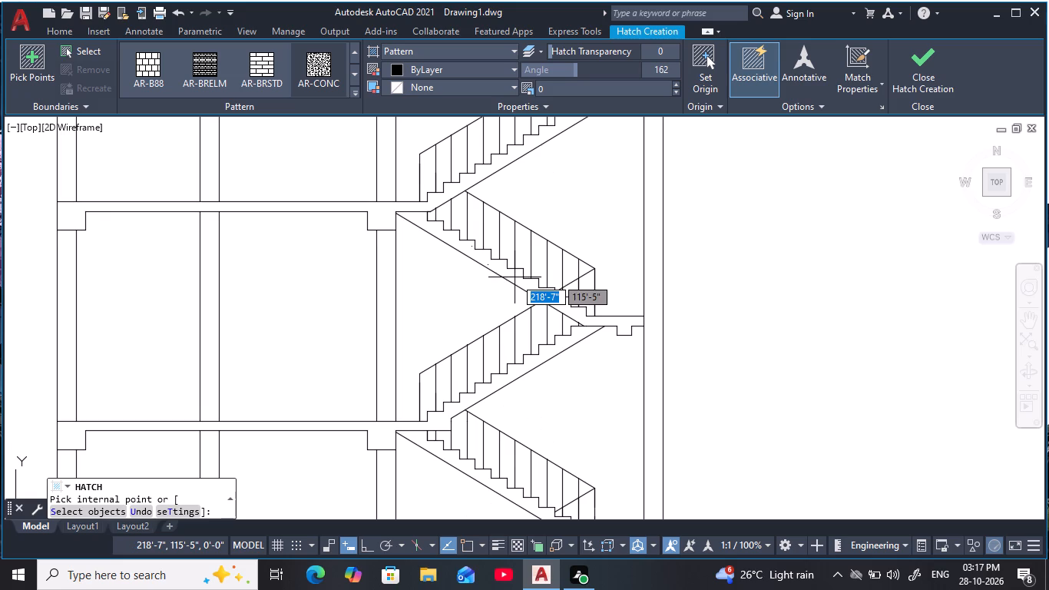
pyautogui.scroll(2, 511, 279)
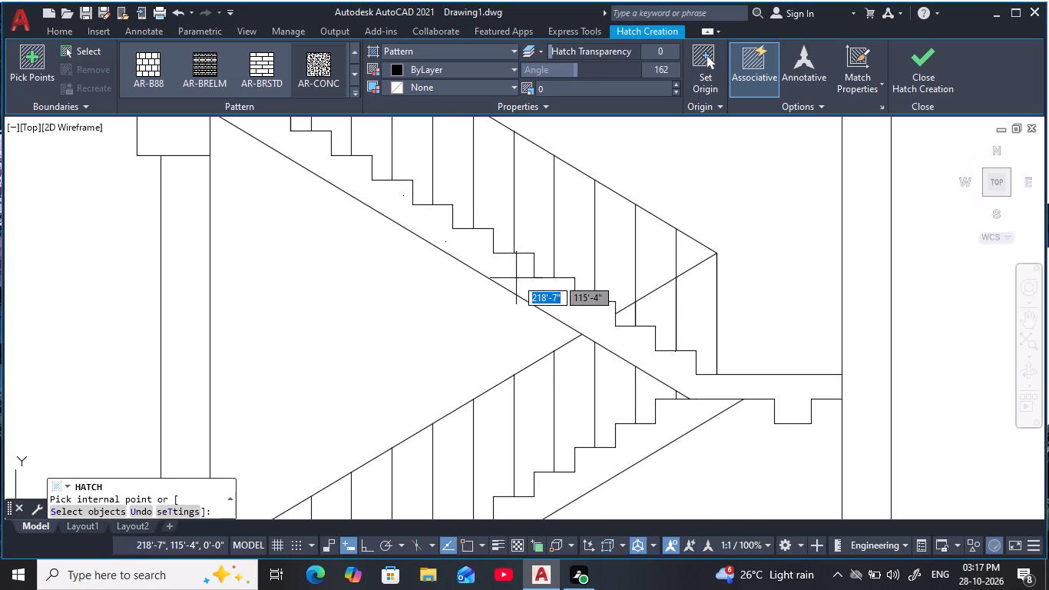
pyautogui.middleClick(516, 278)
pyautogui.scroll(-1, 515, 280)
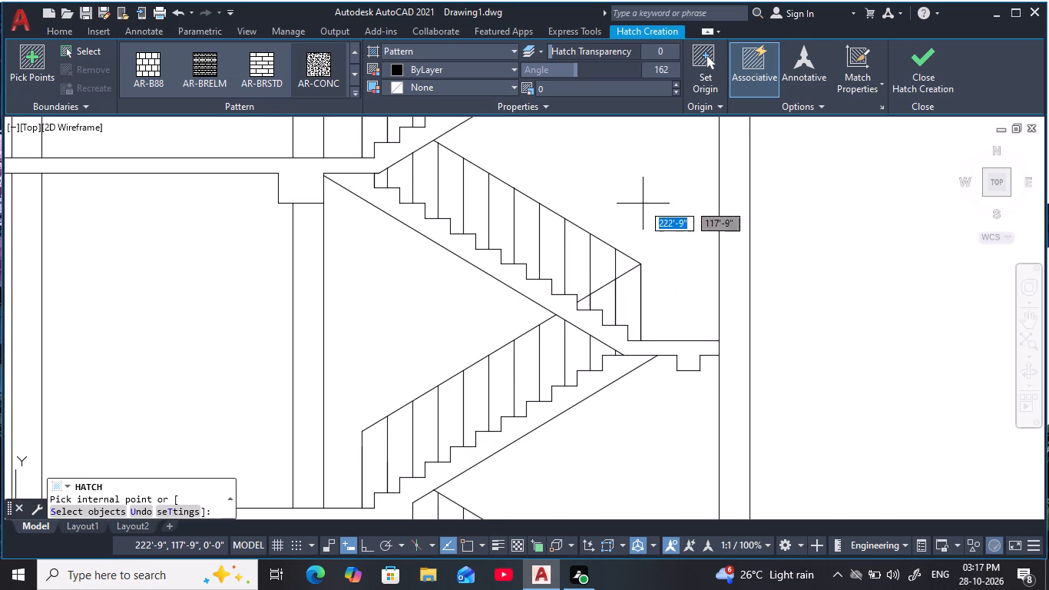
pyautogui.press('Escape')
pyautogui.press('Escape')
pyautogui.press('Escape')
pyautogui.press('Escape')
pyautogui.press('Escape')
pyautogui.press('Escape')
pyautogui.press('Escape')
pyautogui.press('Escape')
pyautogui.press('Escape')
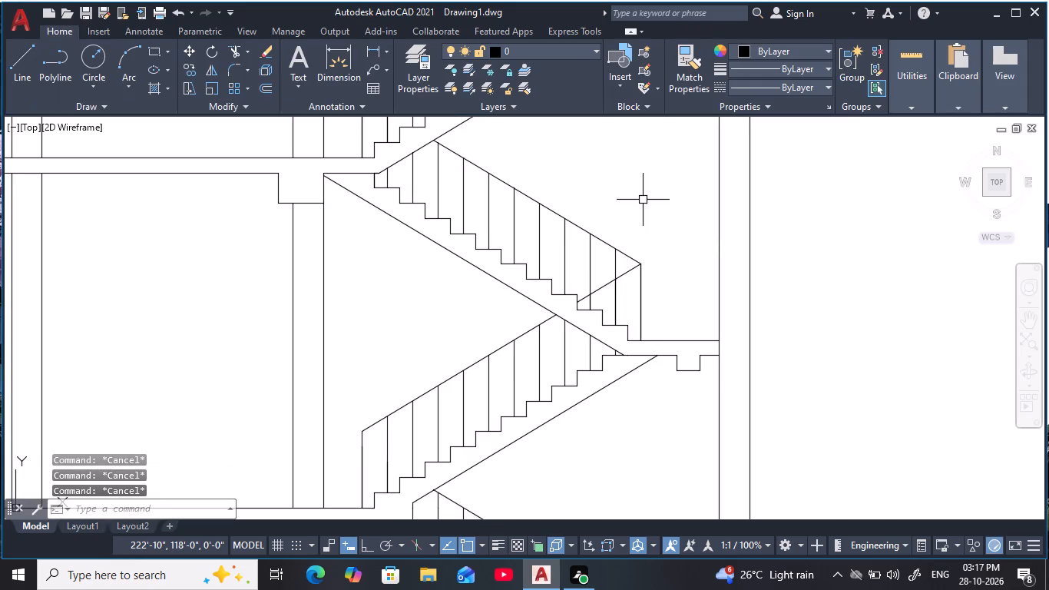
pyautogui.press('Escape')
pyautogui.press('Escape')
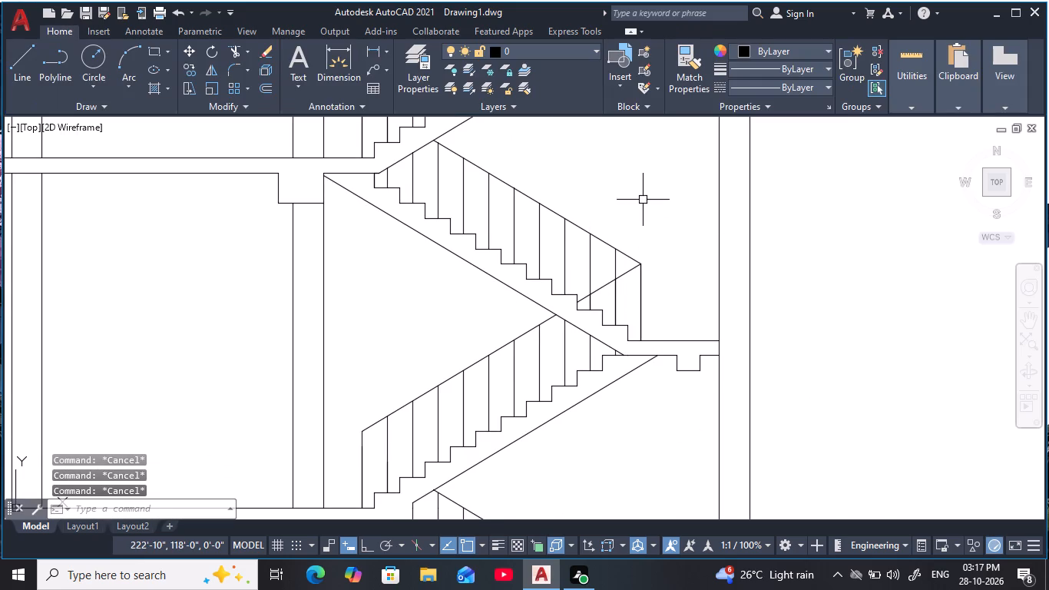
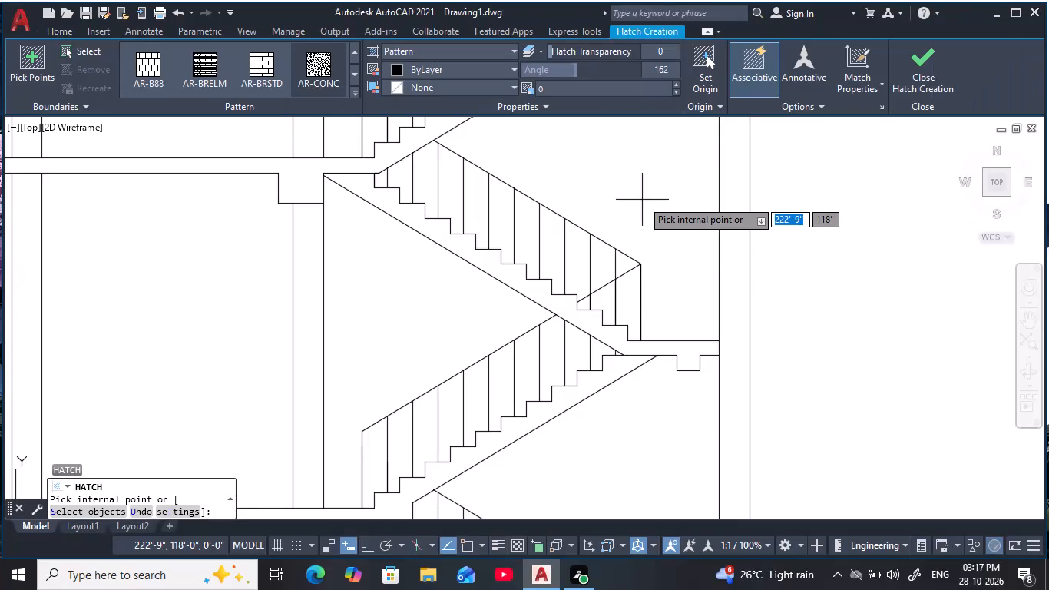
# Leave the hatch command and look through the drawing's general properties with nothing selected.
pyautogui.hotkey('ctrl', '1')
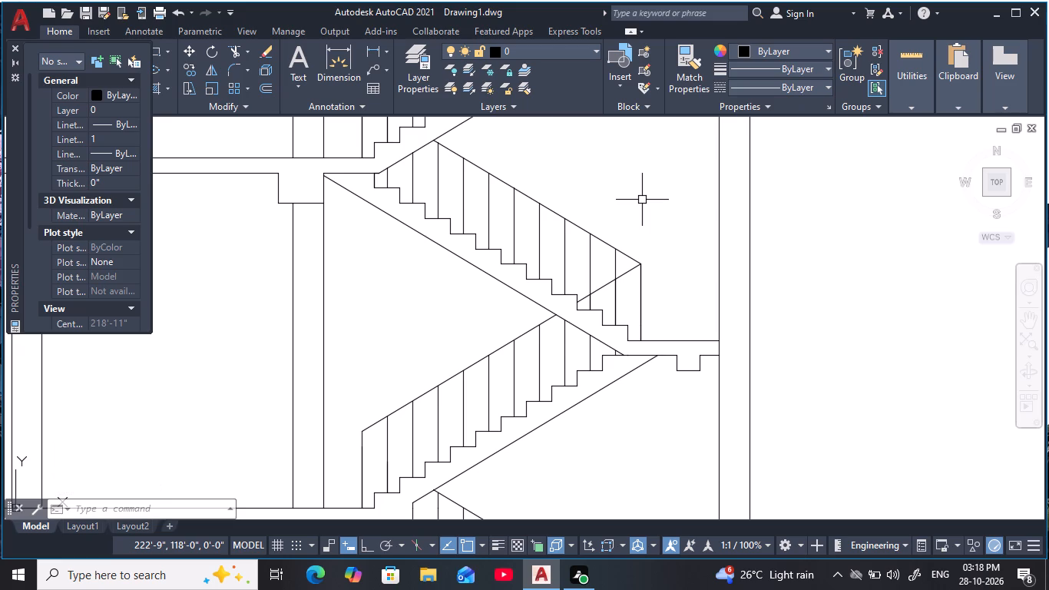
pyautogui.press('Escape')
pyautogui.press('Escape')
pyautogui.press('Escape')
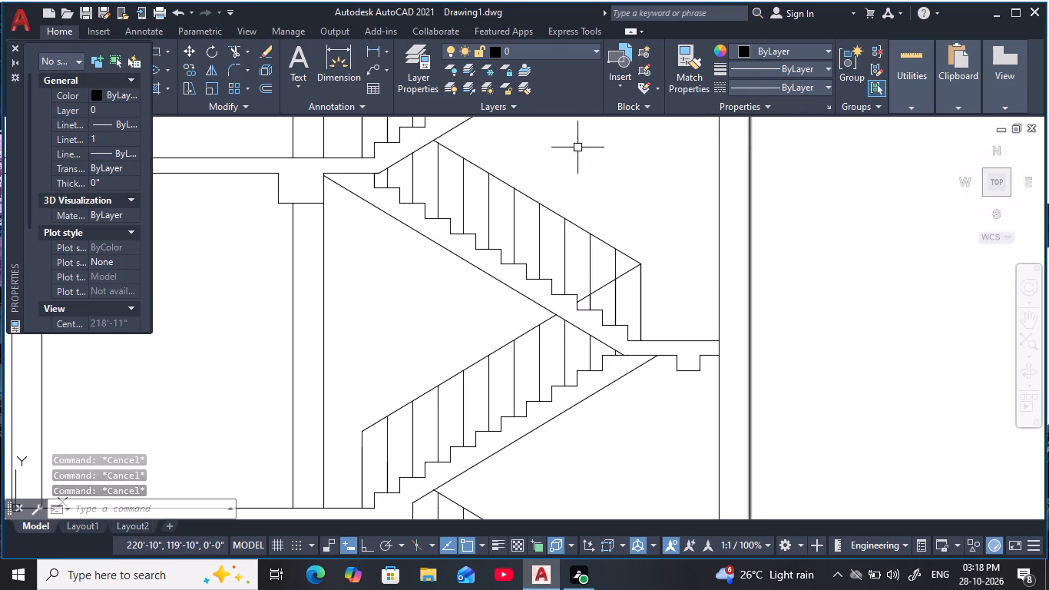
pyautogui.scroll(-2, 92, 239)
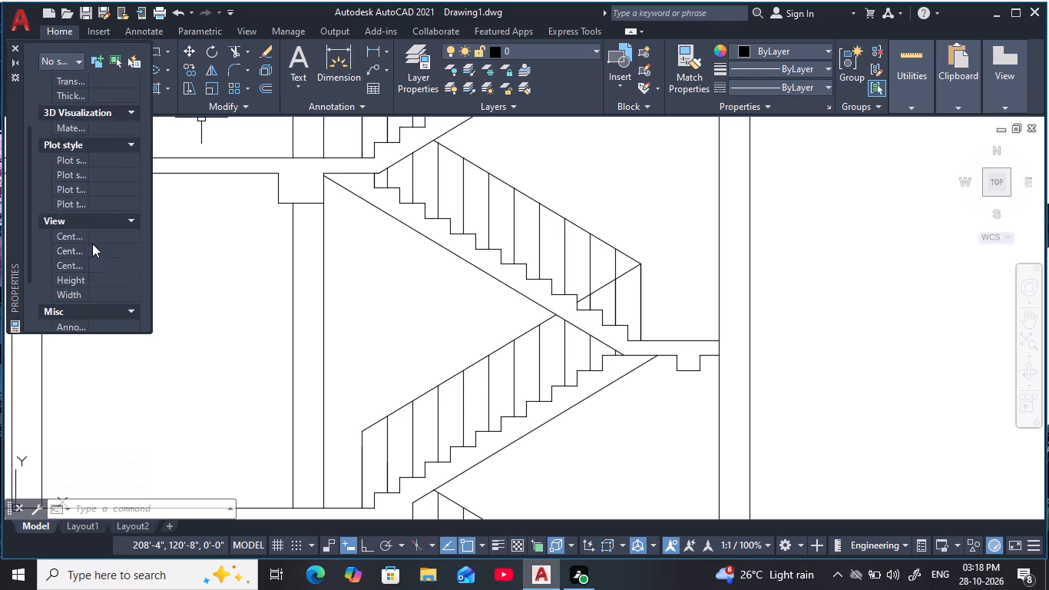
pyautogui.scroll(-3, 92, 244)
pyautogui.scroll(2, 92, 247)
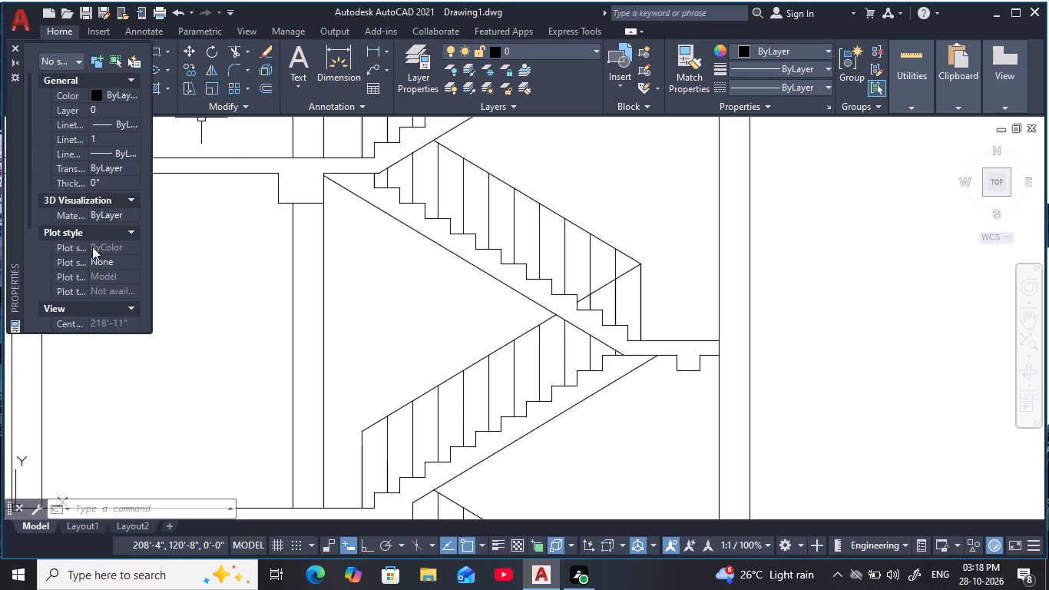
pyautogui.scroll(6, 92, 247)
pyautogui.click(15, 49)
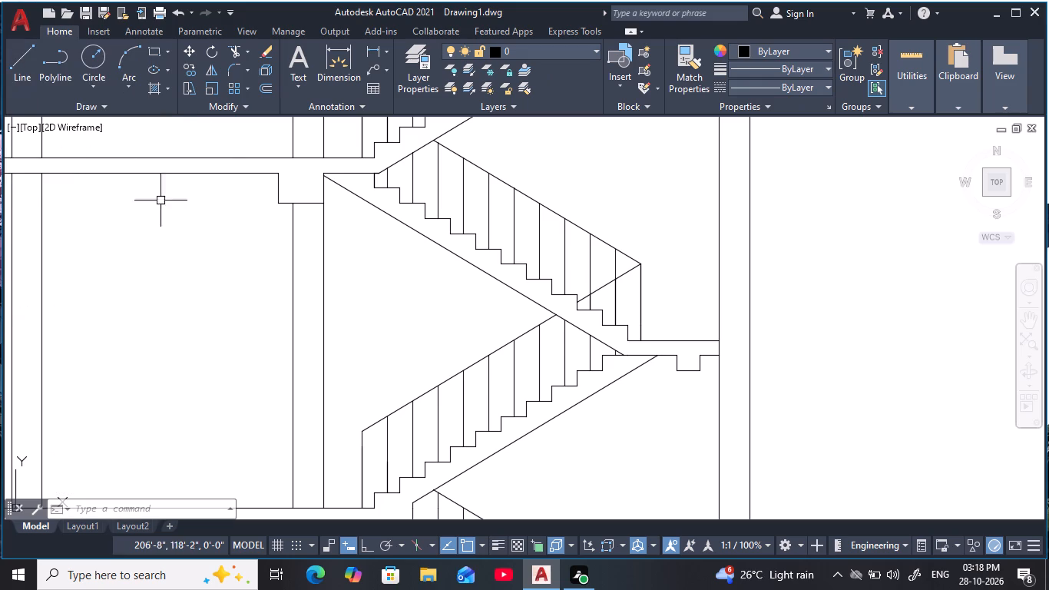
pyautogui.hotkey('ctrl', '1')
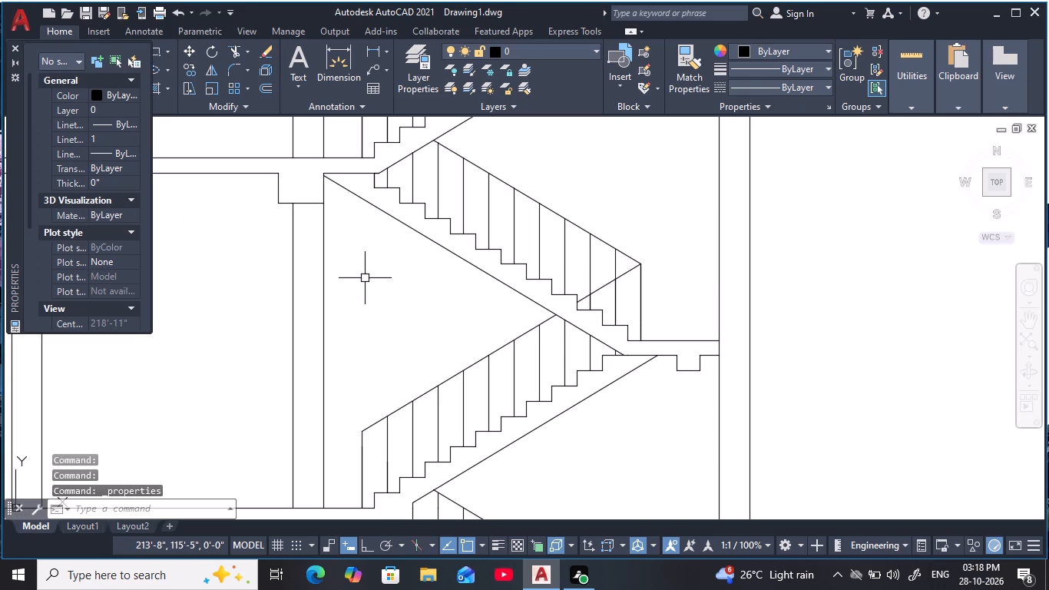
pyautogui.scroll(-6, 81, 139)
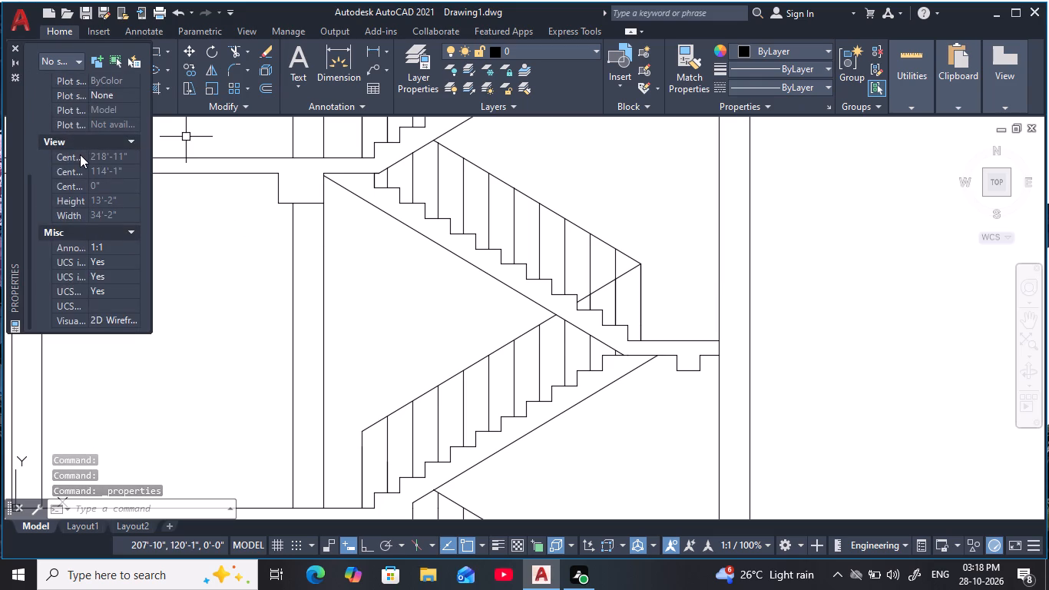
pyautogui.scroll(-1, 80, 154)
pyautogui.scroll(4, 80, 156)
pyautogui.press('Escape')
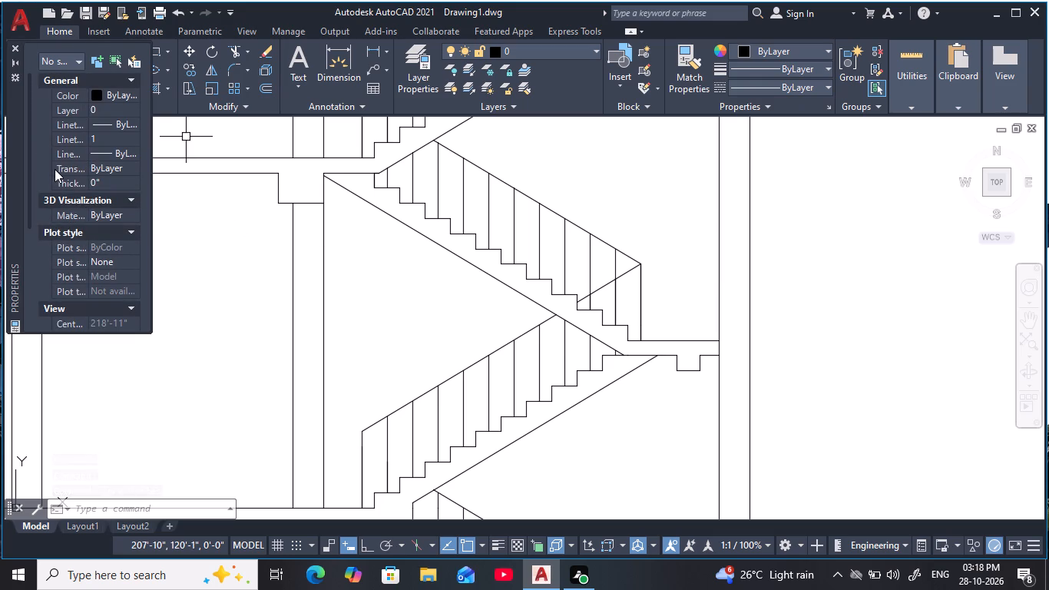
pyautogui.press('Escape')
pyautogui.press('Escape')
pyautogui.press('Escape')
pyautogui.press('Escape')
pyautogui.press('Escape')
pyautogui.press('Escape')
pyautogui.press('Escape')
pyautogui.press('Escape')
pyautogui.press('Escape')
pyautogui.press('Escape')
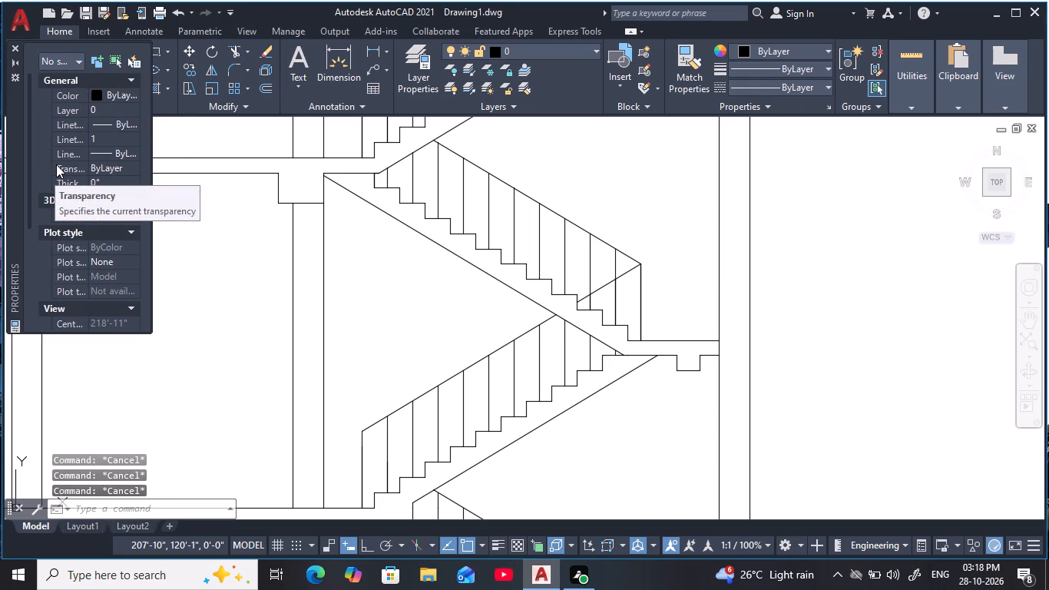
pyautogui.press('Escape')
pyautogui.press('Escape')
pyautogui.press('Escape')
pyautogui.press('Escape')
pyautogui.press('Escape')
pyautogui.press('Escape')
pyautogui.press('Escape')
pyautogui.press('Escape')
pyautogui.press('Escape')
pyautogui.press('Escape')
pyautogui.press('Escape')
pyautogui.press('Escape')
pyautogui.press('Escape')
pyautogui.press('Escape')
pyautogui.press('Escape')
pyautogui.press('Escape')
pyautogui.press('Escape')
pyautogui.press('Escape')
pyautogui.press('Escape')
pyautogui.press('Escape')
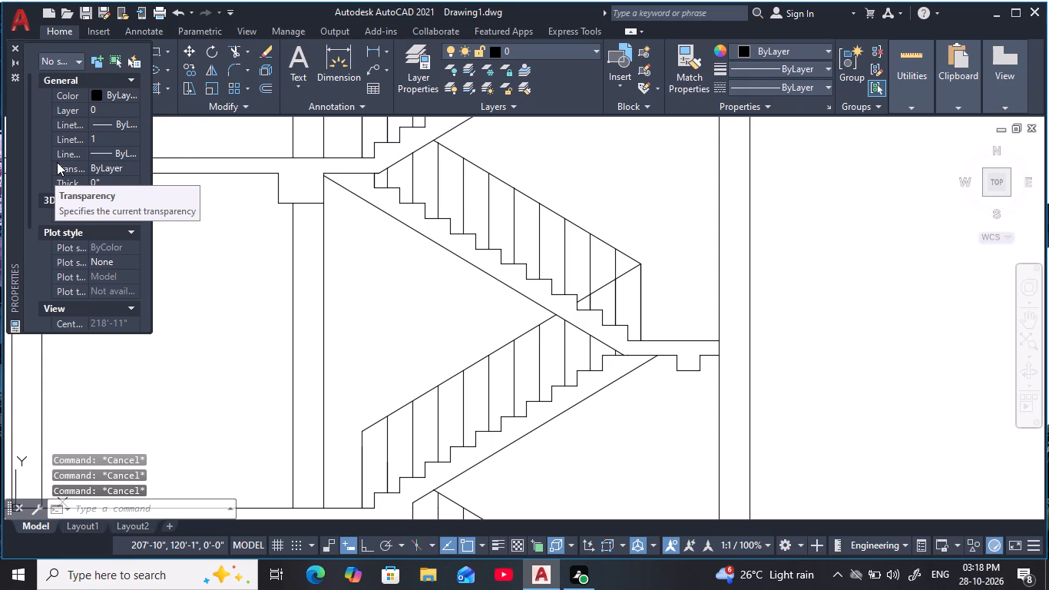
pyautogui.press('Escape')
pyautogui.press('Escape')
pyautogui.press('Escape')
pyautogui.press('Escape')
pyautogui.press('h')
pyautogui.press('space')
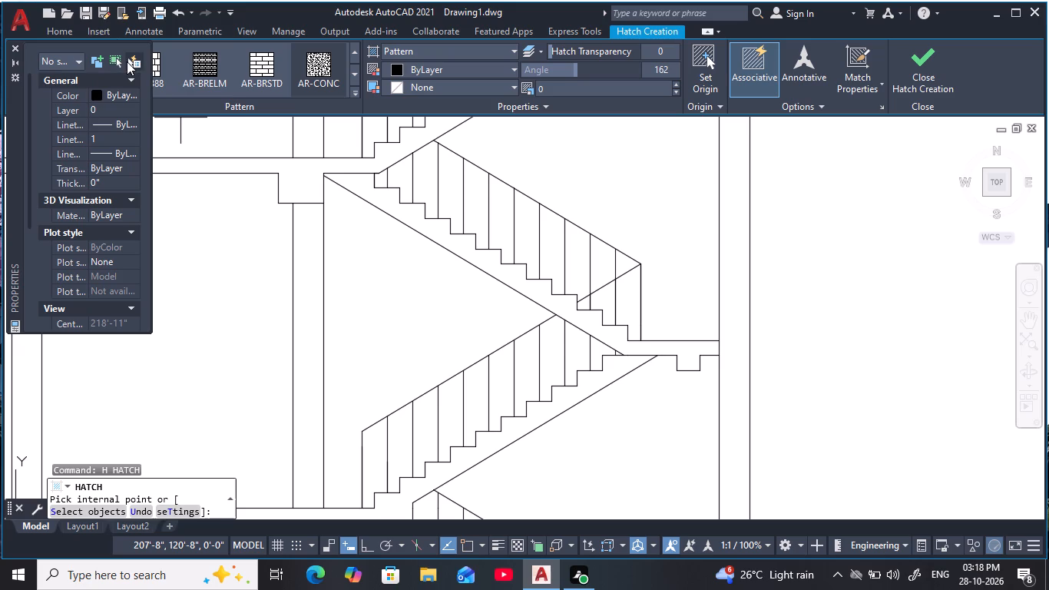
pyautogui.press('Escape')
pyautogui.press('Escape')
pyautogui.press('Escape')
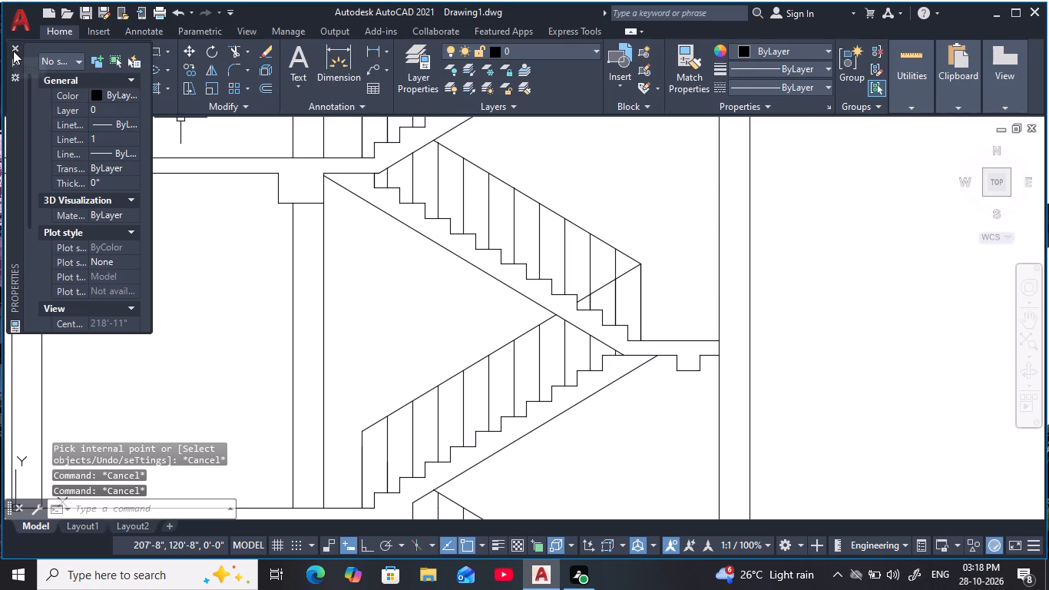
# Hatch the top-storey room beside the staircase with the AR-CONC pattern at angle 162.
pyautogui.click(12, 51)
pyautogui.press('Escape')
pyautogui.press('Escape')
pyautogui.write('H')
pyautogui.press('space')
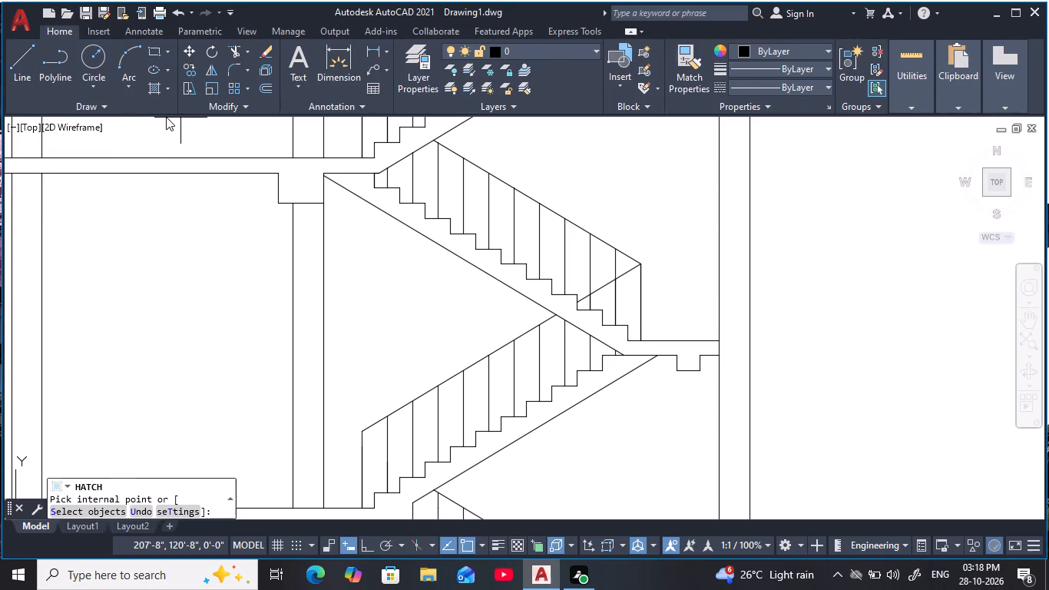
pyautogui.click(317, 79)
pyautogui.click(326, 71)
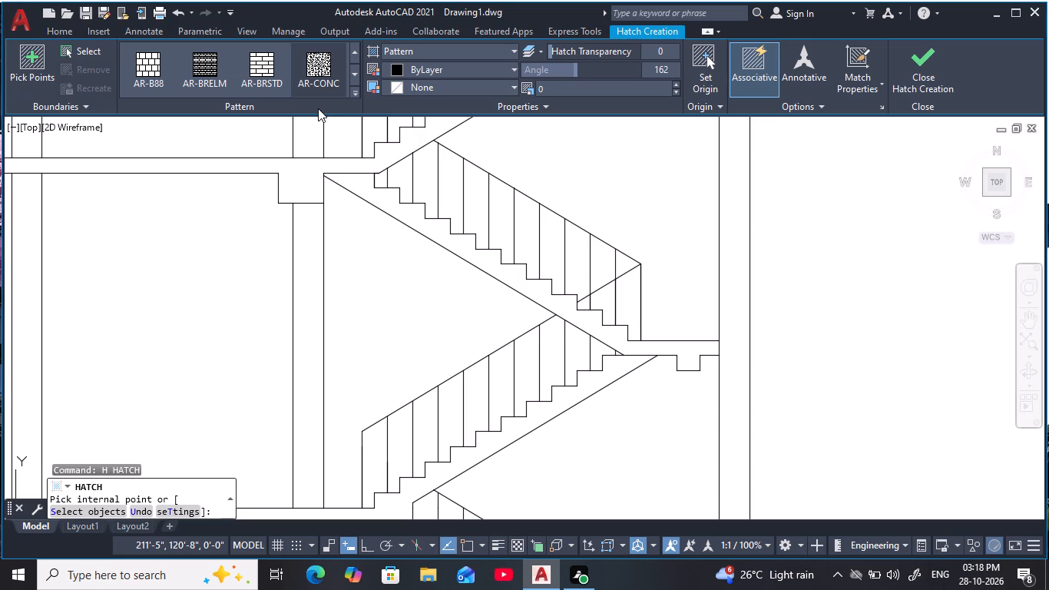
pyautogui.scroll(-1, 413, 235)
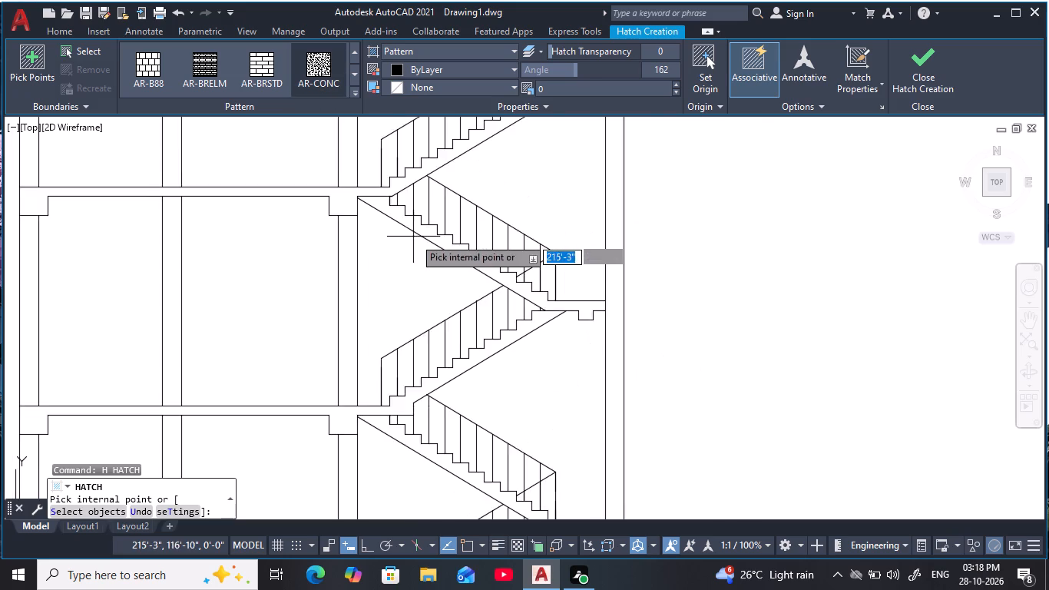
pyautogui.moveTo(414, 237); pyautogui.dragTo(642, 367, button='middle')
pyautogui.scroll(-1, 537, 288)
pyautogui.moveTo(535, 300); pyautogui.dragTo(535, 332, button='middle')
pyautogui.click(508, 294)
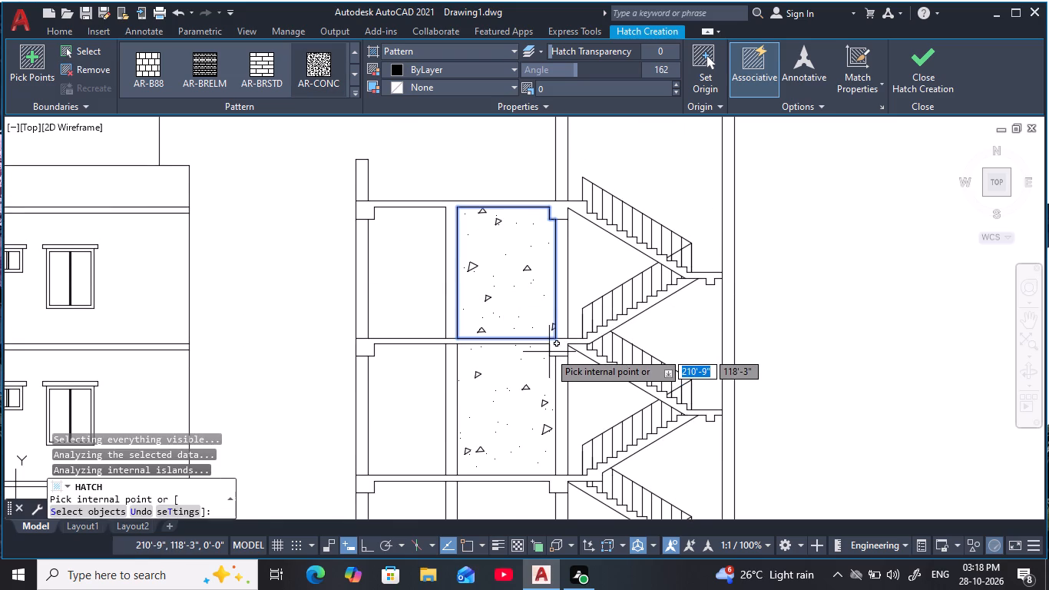
# Show the Properties palette again and dock it beside the drawing area.
pyautogui.hotkey('ctrl', '1')
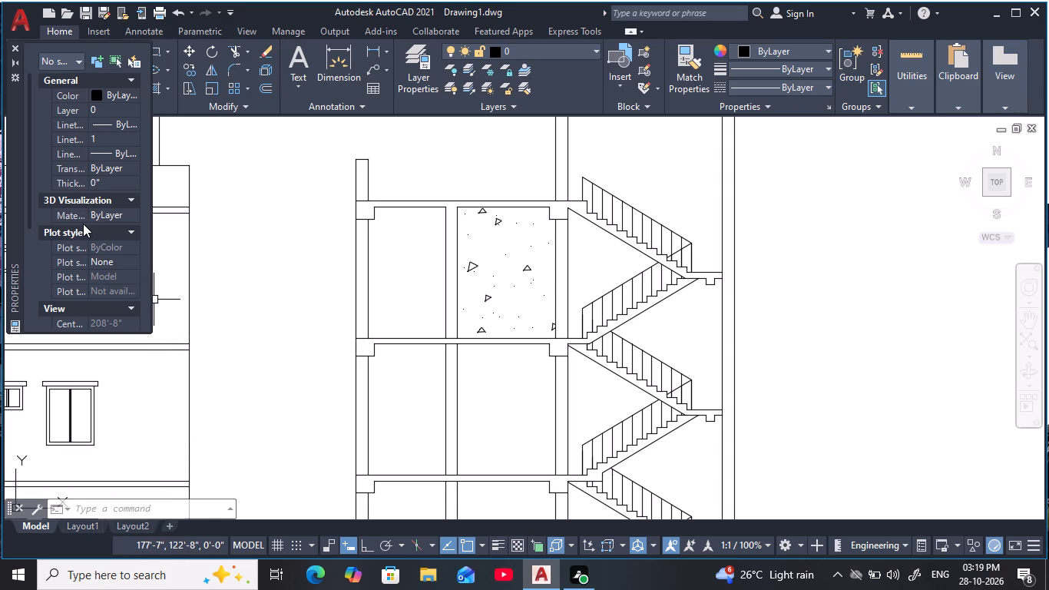
pyautogui.scroll(-4, 84, 227)
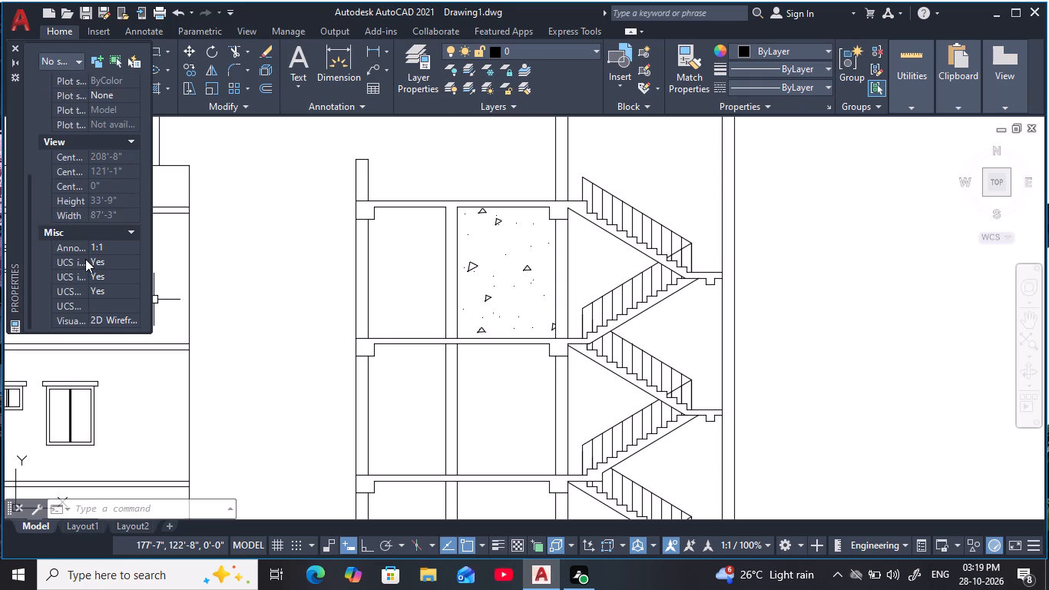
pyautogui.scroll(-2, 85, 259)
pyautogui.scroll(7, 85, 259)
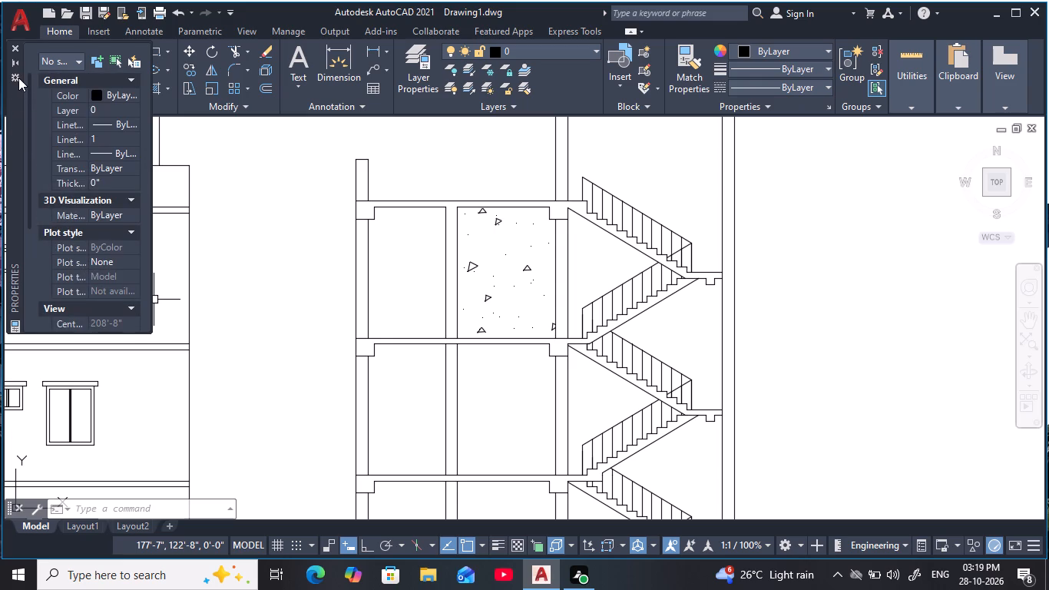
pyautogui.click(16, 79)
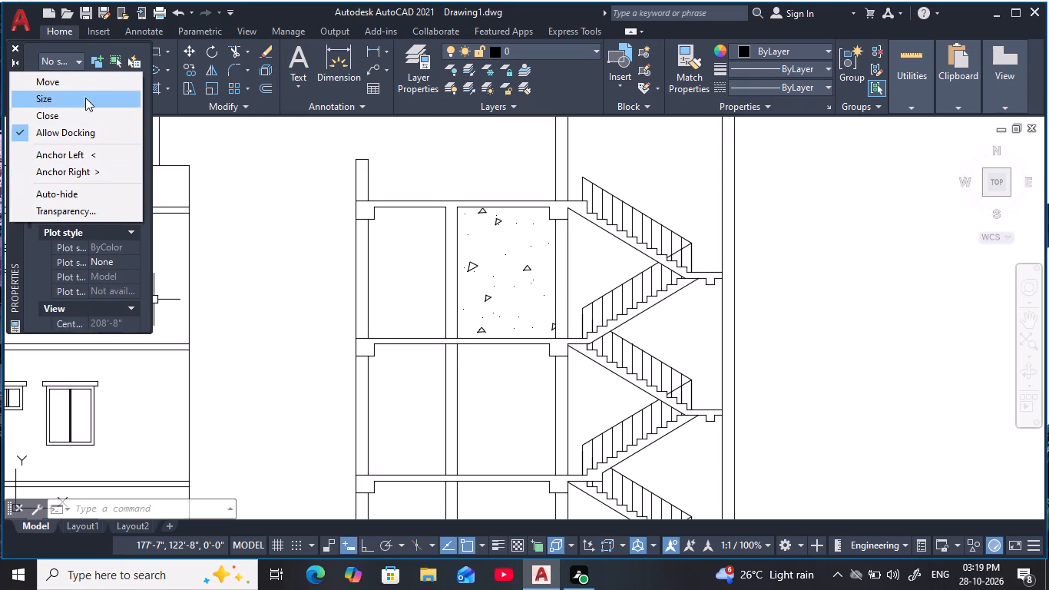
pyautogui.scroll(-4, 103, 212)
pyautogui.scroll(5, 105, 168)
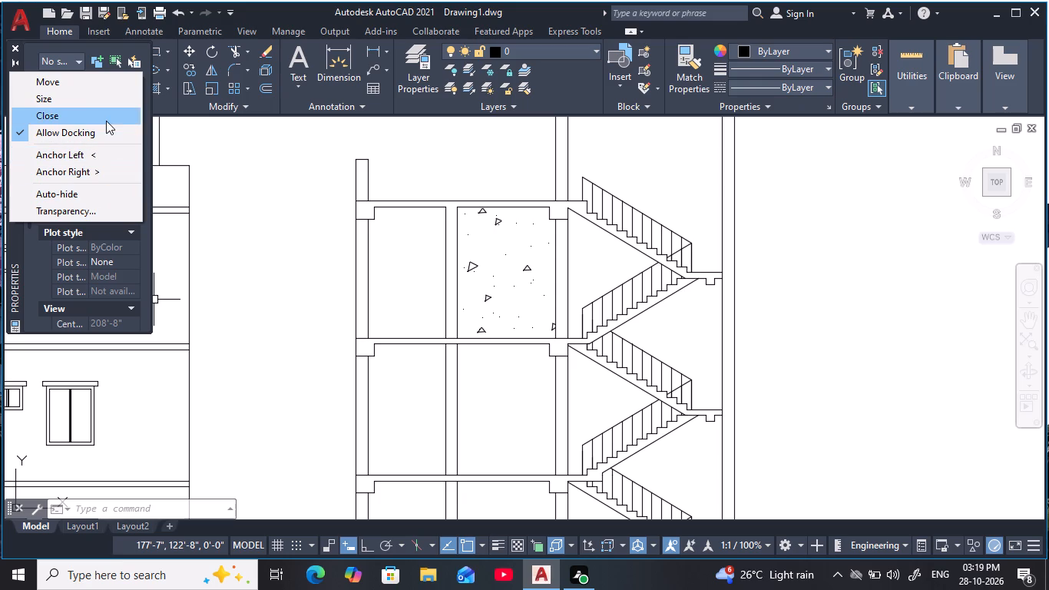
pyautogui.click(159, 134)
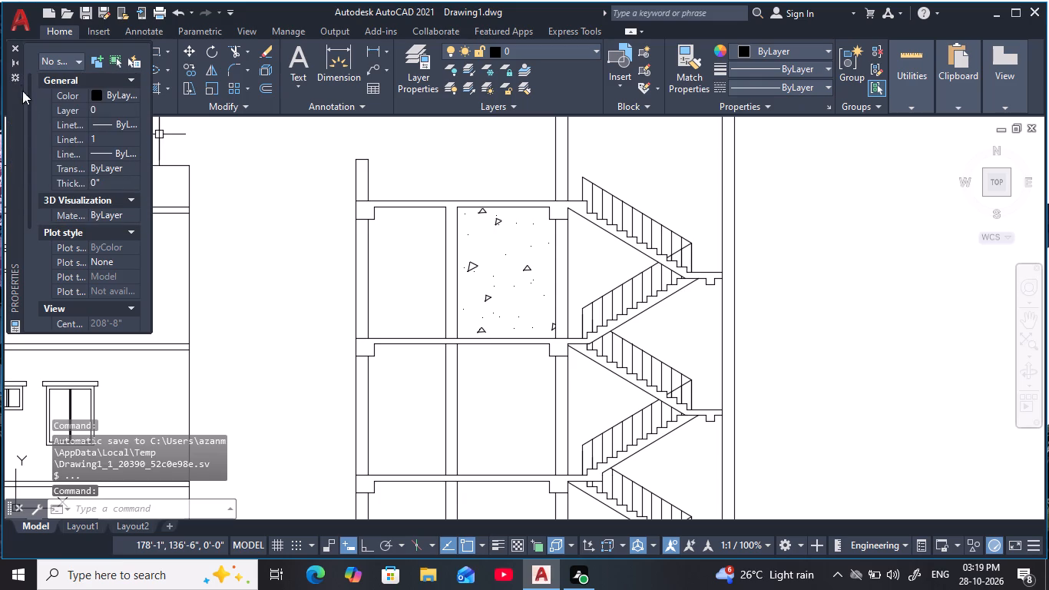
pyautogui.click(15, 64)
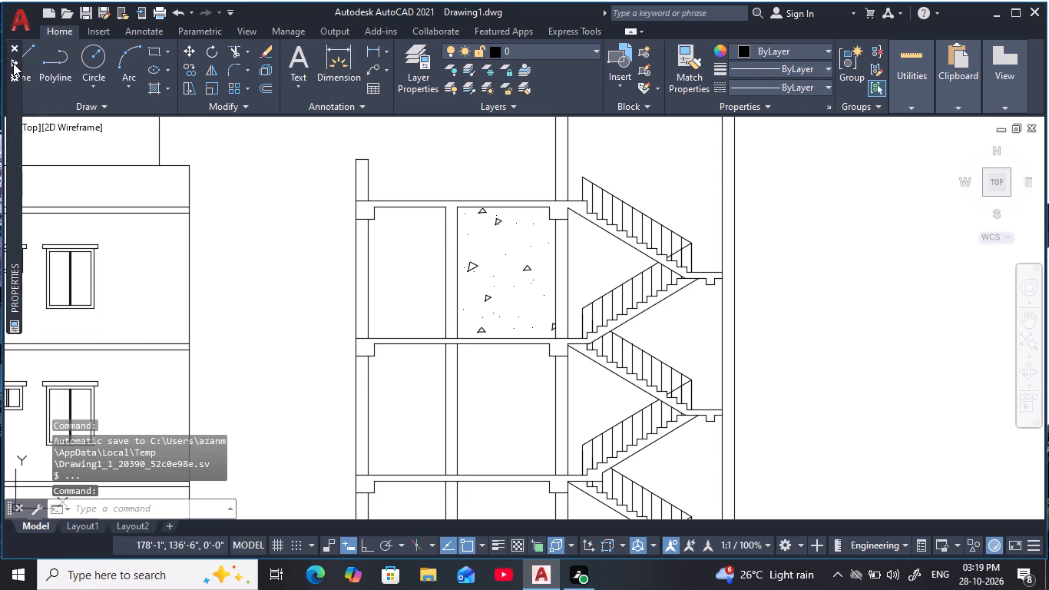
pyautogui.click(13, 63)
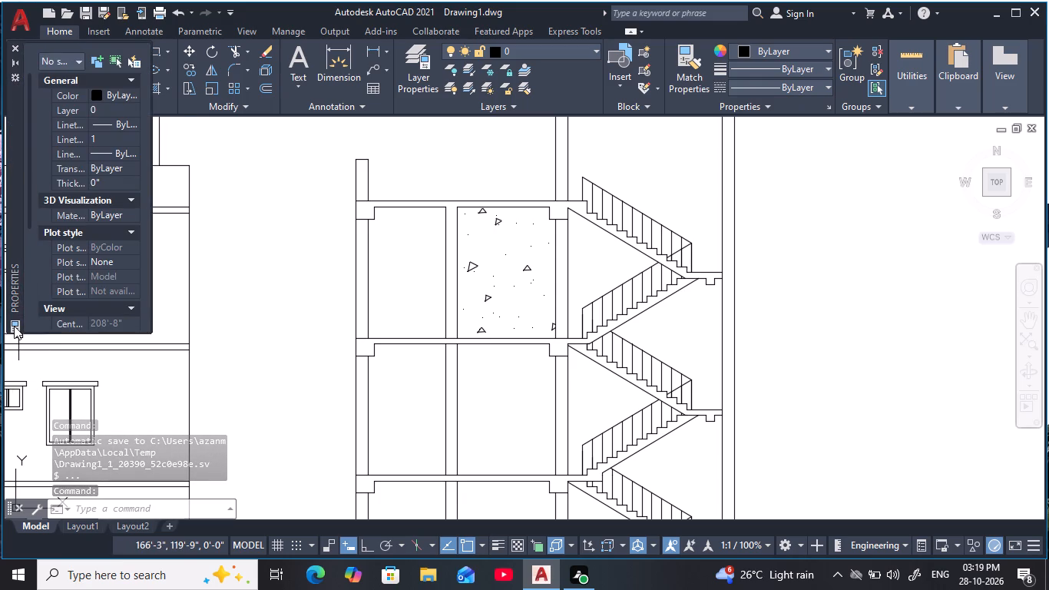
pyautogui.click(14, 326)
pyautogui.click(12, 326)
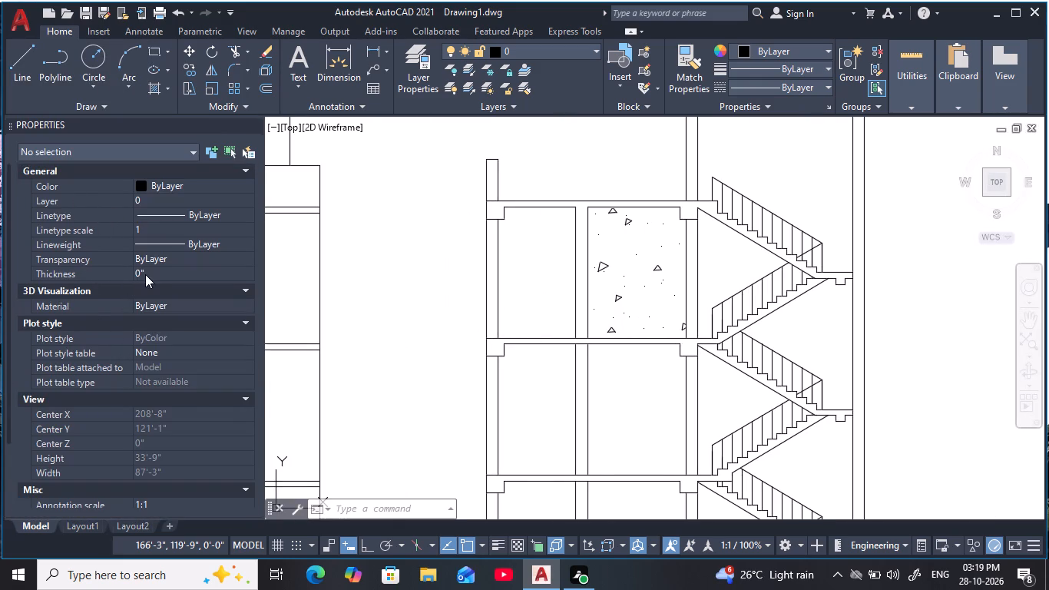
# Look through the general, plot style, view and miscellaneous drawing properties with nothing selected.
pyautogui.scroll(-4, 99, 386)
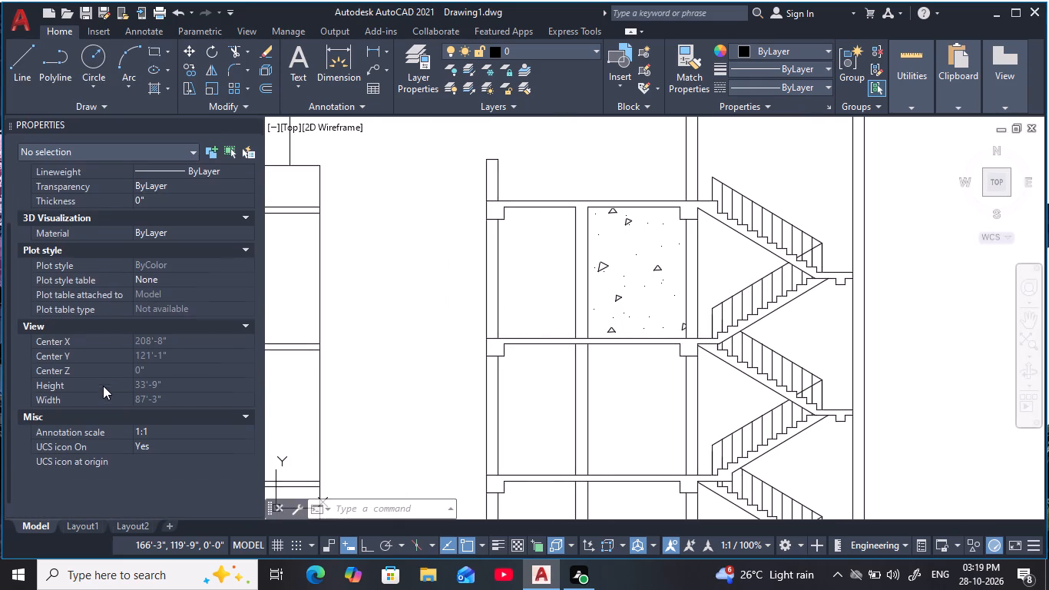
pyautogui.scroll(-12, 104, 384)
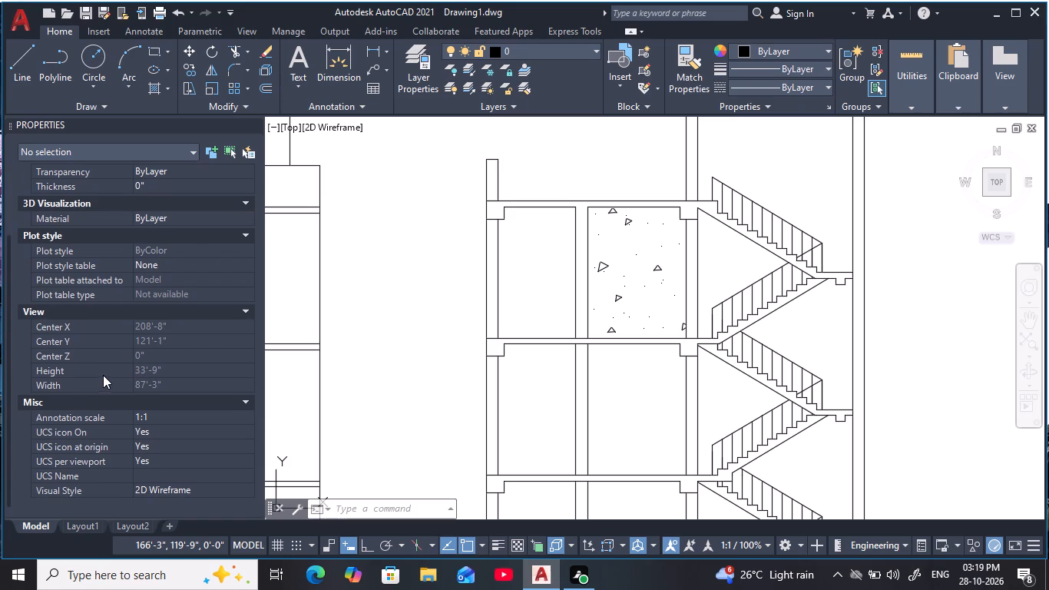
pyautogui.scroll(-1, 103, 375)
pyautogui.scroll(5, 103, 376)
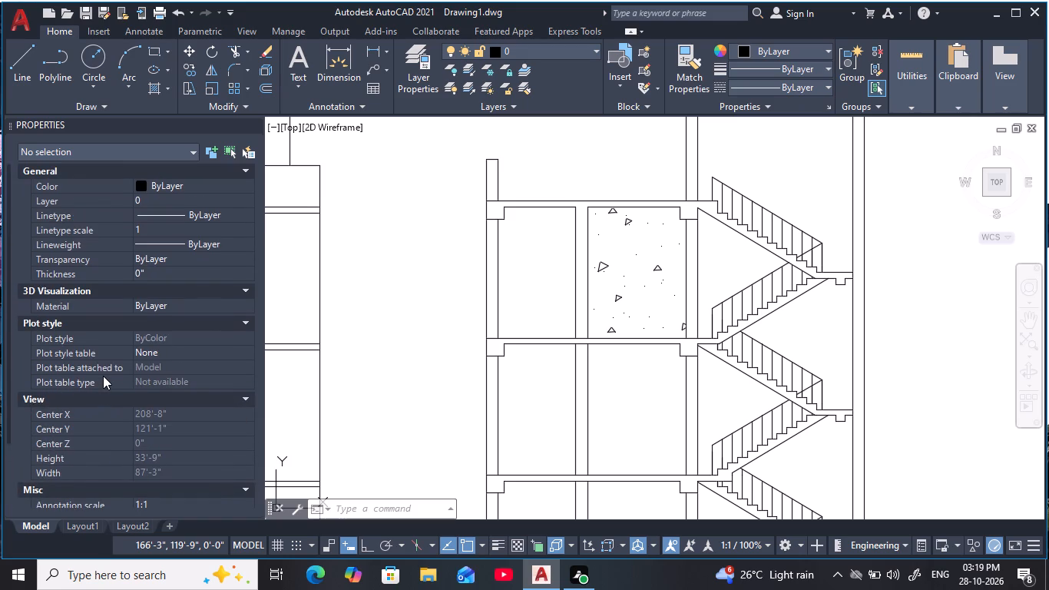
pyautogui.scroll(3, 103, 376)
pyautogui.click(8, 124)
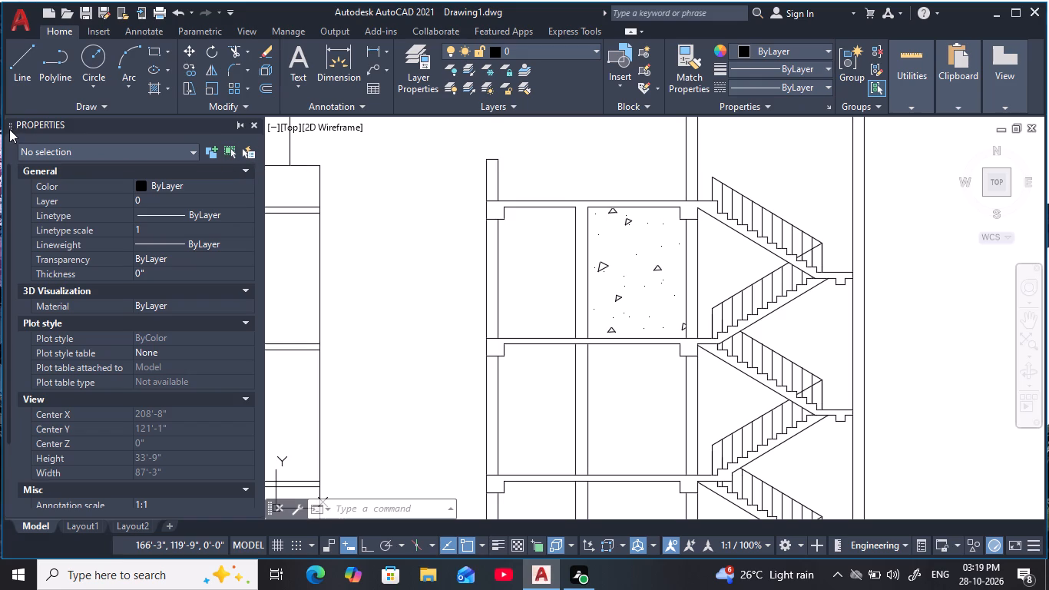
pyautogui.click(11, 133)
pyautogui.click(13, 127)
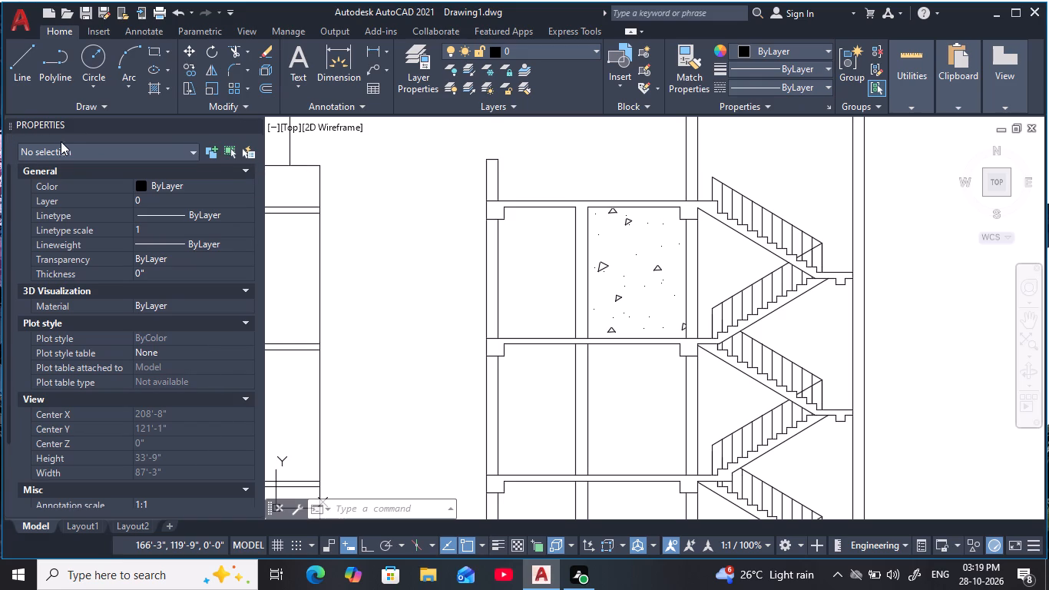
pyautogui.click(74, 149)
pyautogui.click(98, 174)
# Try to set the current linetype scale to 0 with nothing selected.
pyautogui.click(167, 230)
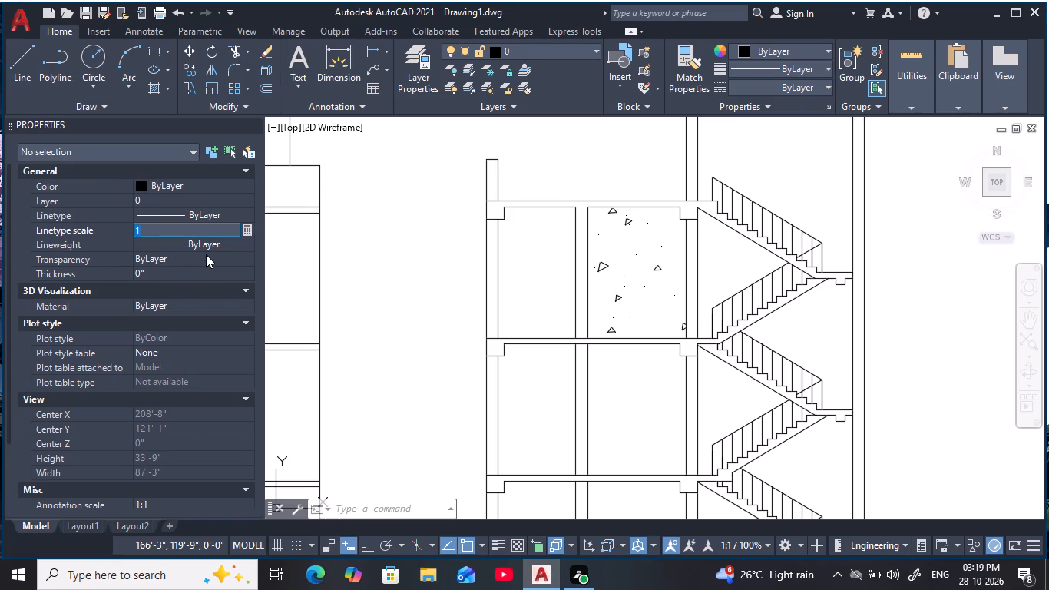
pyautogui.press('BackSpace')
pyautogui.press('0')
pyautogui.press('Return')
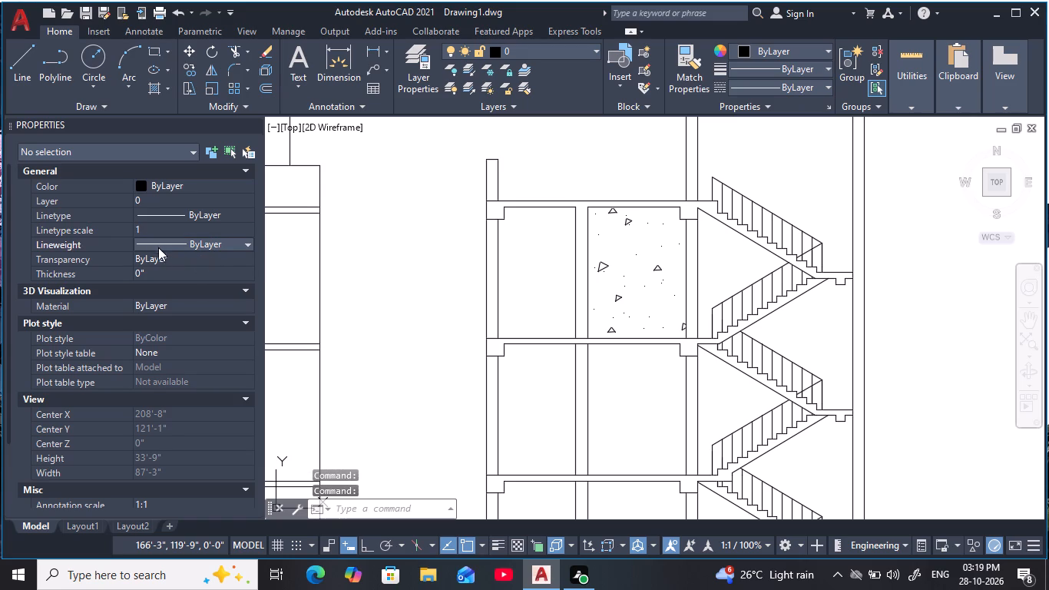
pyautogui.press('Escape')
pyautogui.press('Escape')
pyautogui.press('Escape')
# Set the current lineweight to 0.00 mm with nothing selected.
pyautogui.scroll(-4, 144, 250)
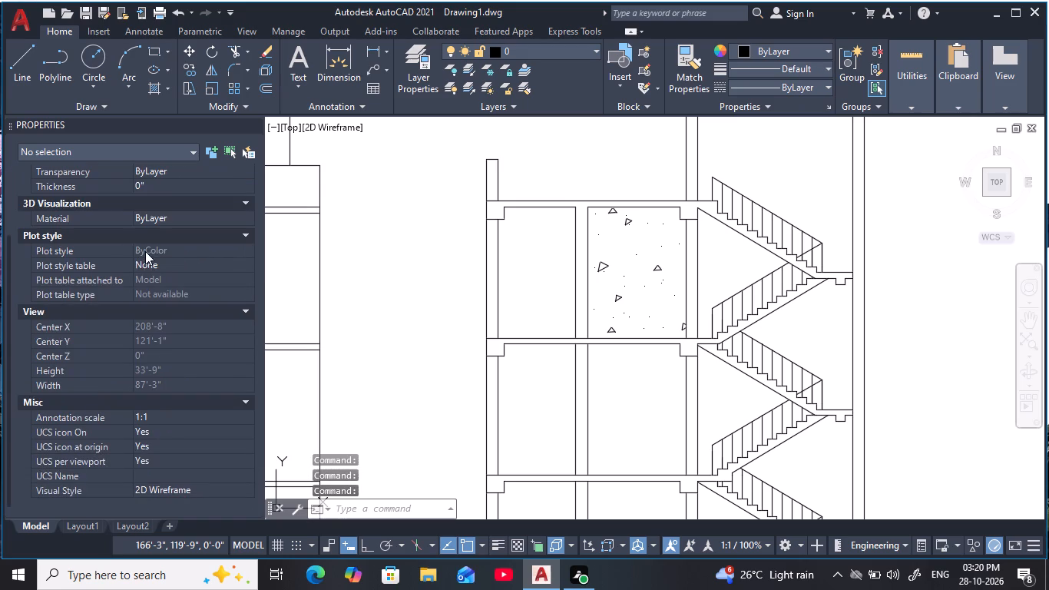
pyautogui.scroll(-6, 145, 251)
pyautogui.press('Escape')
pyautogui.press('Escape')
pyautogui.press('Escape')
pyautogui.scroll(5, 136, 220)
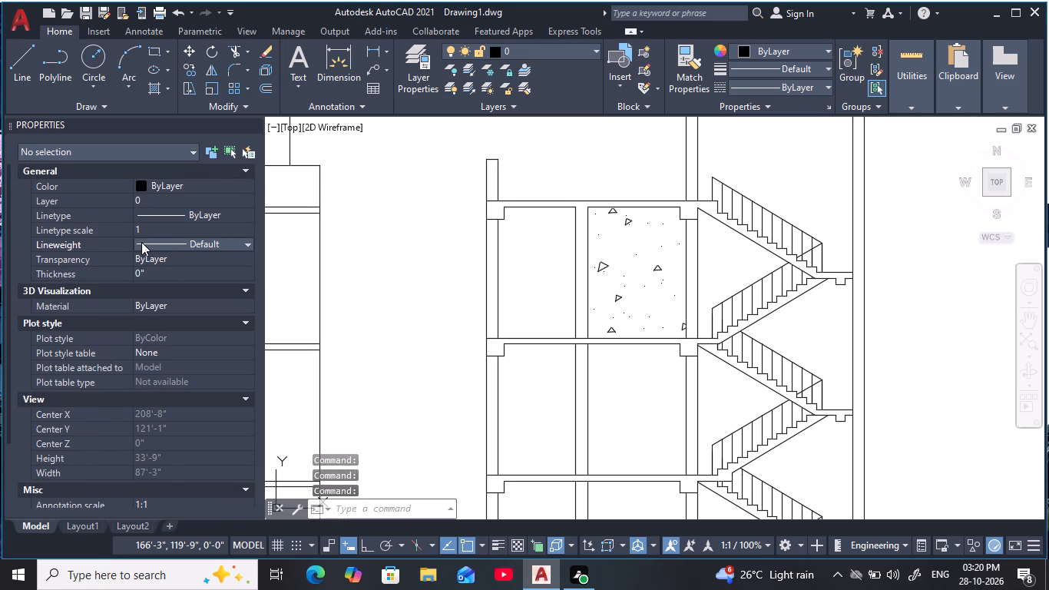
pyautogui.click(220, 240)
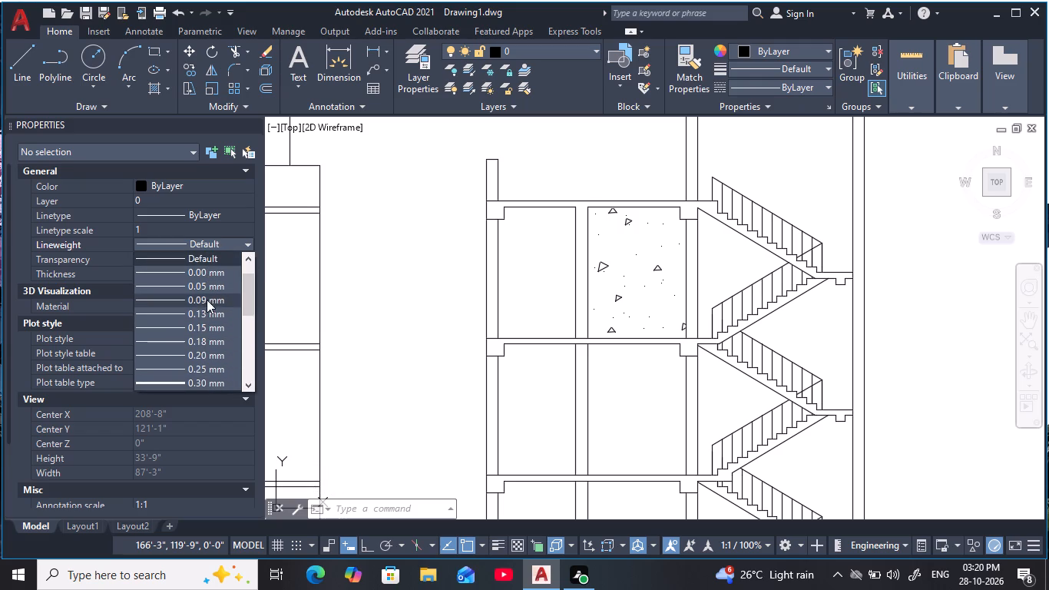
pyautogui.click(211, 272)
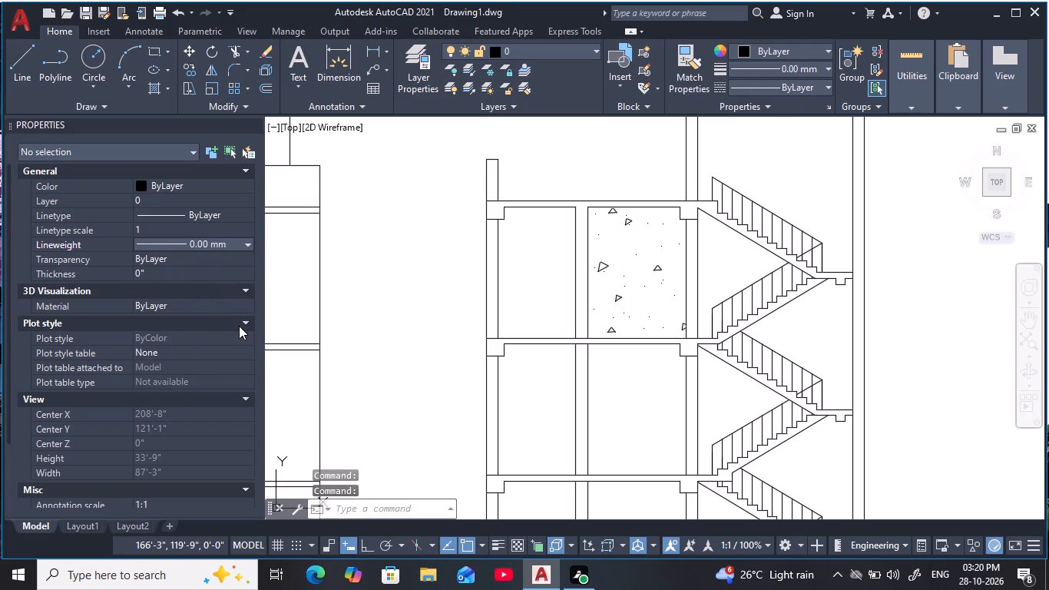
# Set the current object thickness to 0 with nothing selected.
pyautogui.click(160, 276)
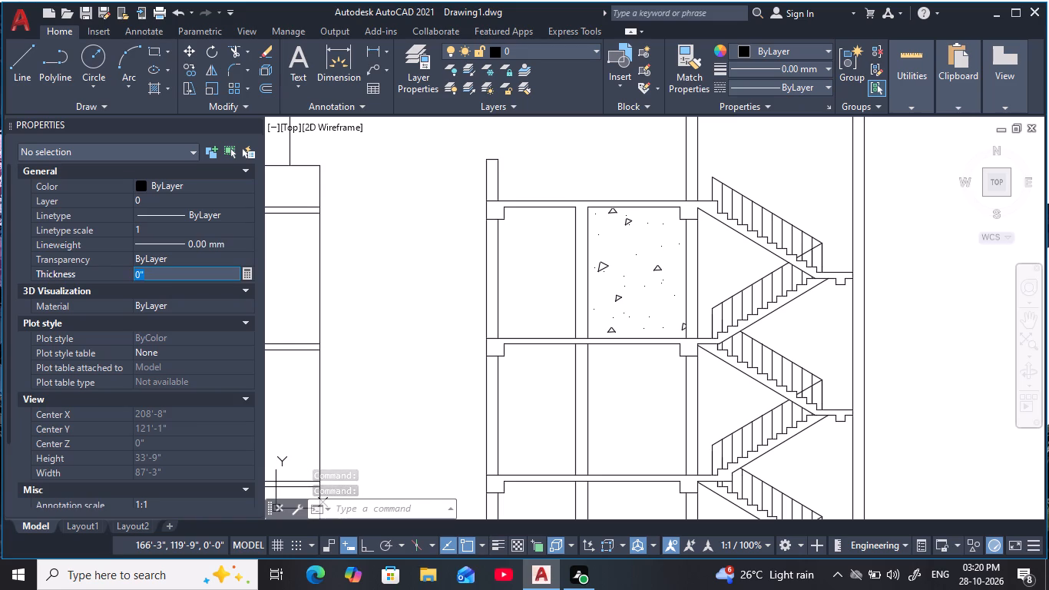
pyautogui.press('BackSpace')
pyautogui.press('0')
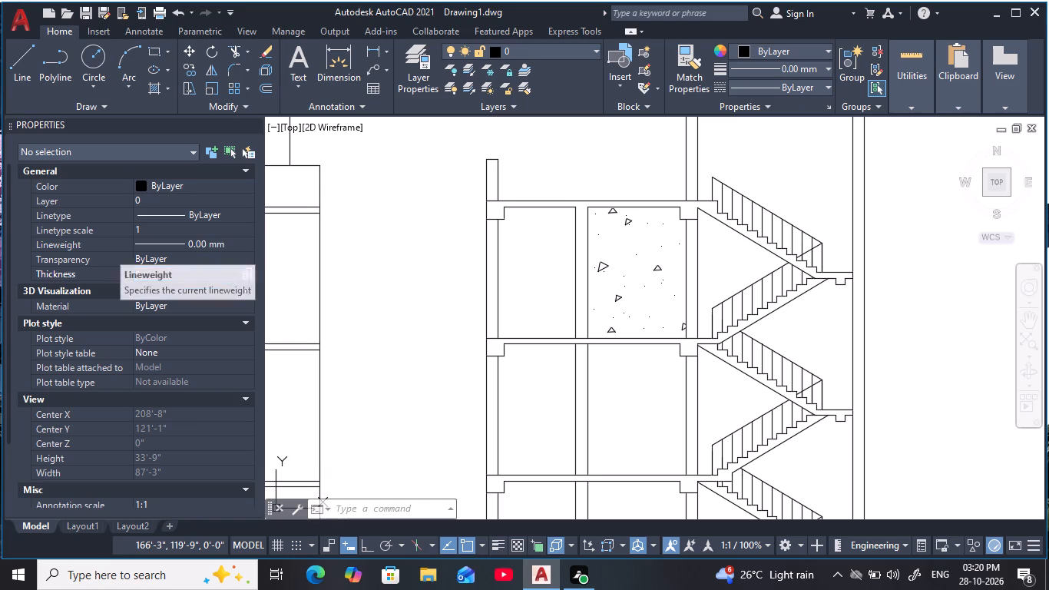
pyautogui.press('Return')
# Toggle the PICKADD selection setting and restore it, and close the Properties palette.
pyautogui.scroll(-3, 200, 287)
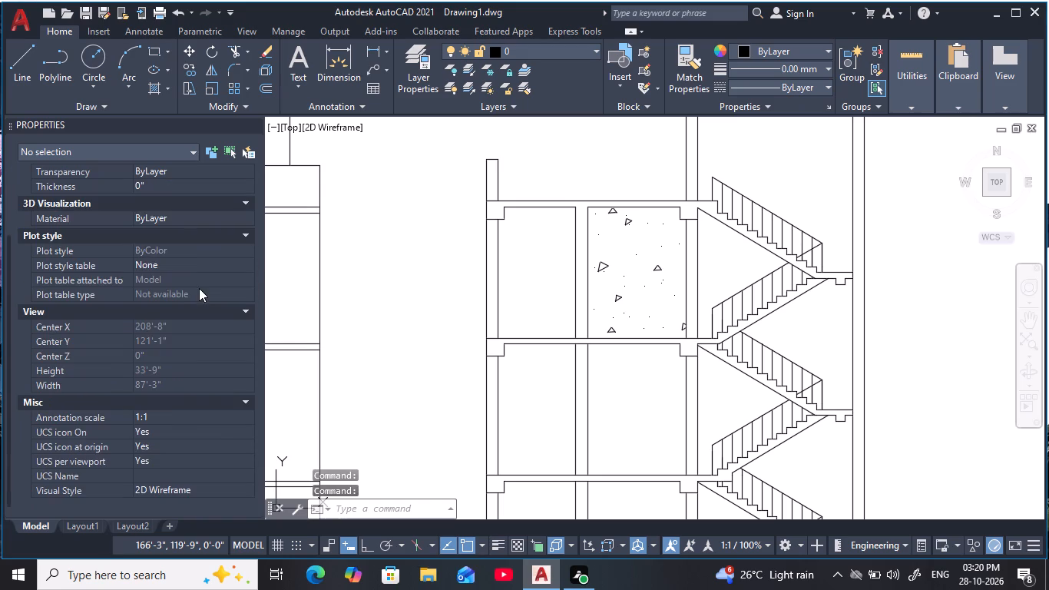
pyautogui.scroll(-6, 199, 288)
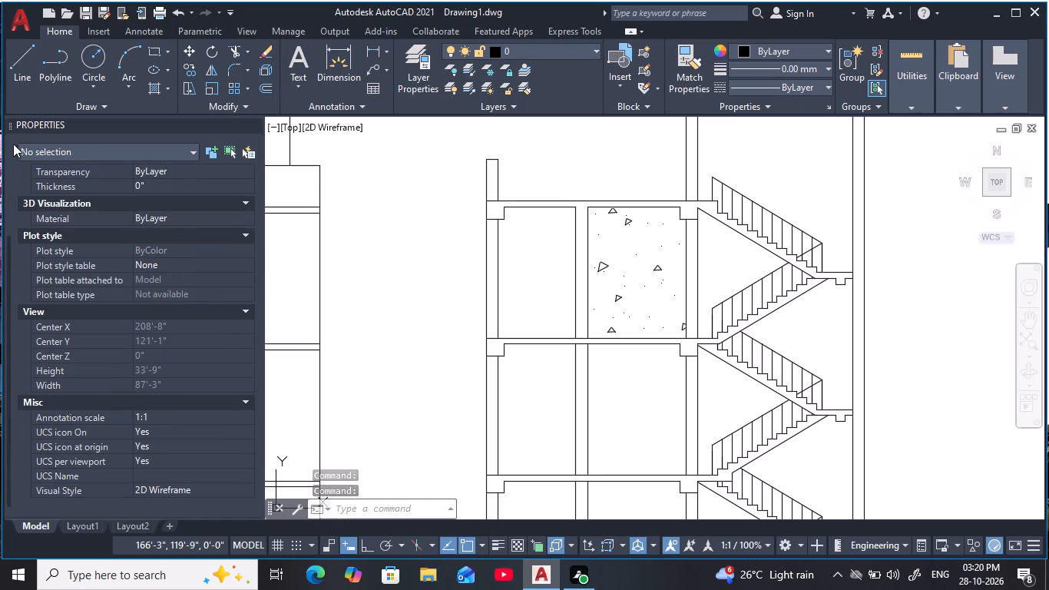
pyautogui.click(213, 153)
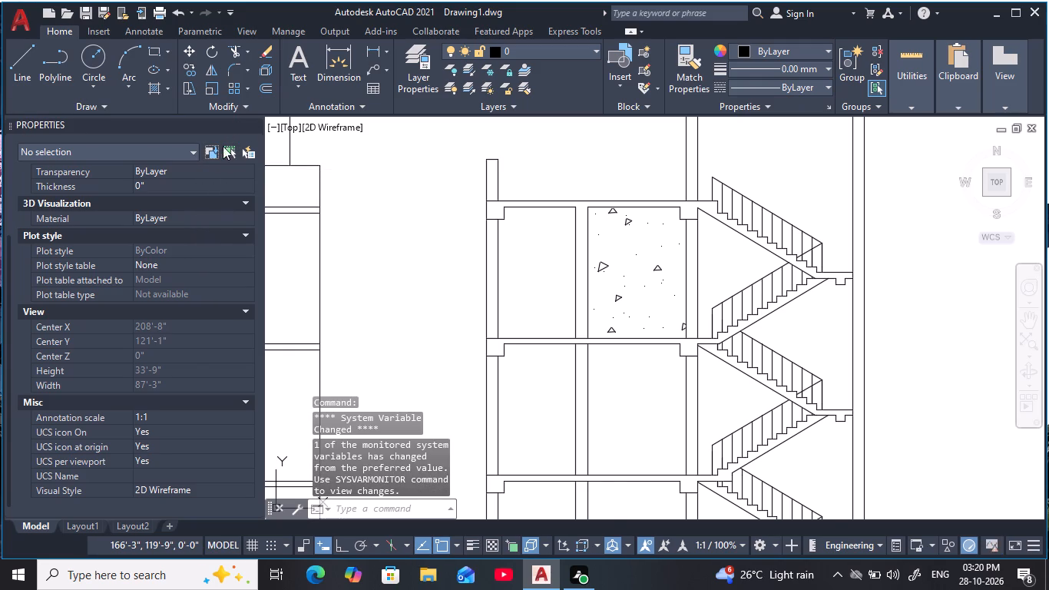
pyautogui.click(210, 154)
pyautogui.click(253, 128)
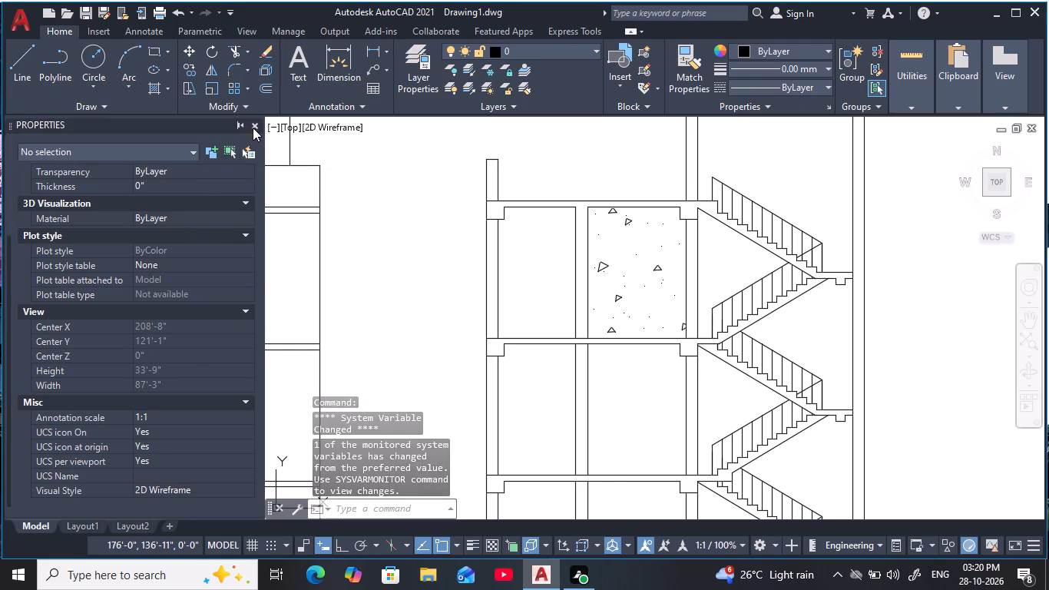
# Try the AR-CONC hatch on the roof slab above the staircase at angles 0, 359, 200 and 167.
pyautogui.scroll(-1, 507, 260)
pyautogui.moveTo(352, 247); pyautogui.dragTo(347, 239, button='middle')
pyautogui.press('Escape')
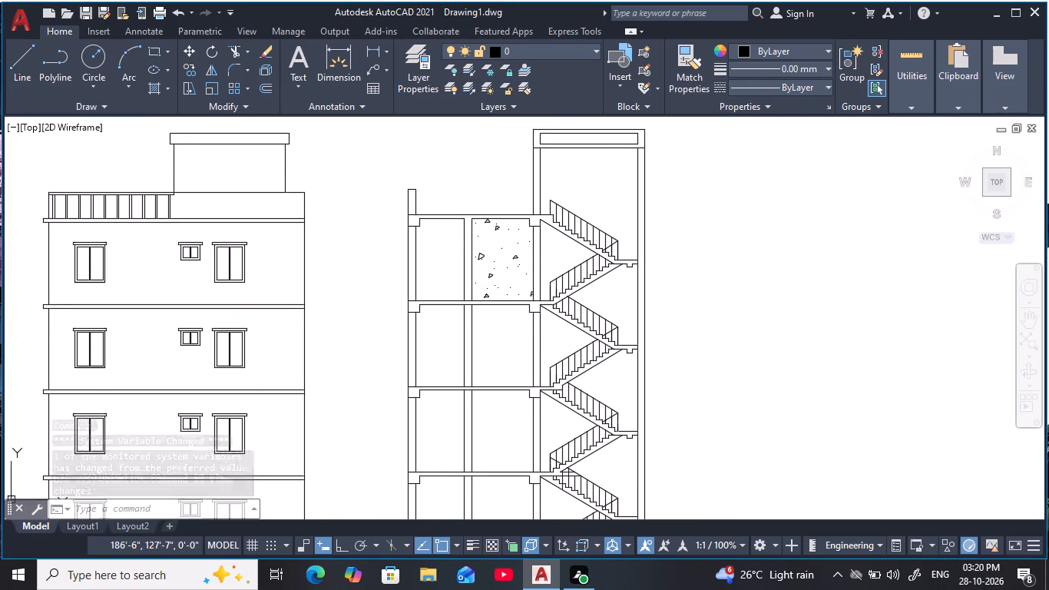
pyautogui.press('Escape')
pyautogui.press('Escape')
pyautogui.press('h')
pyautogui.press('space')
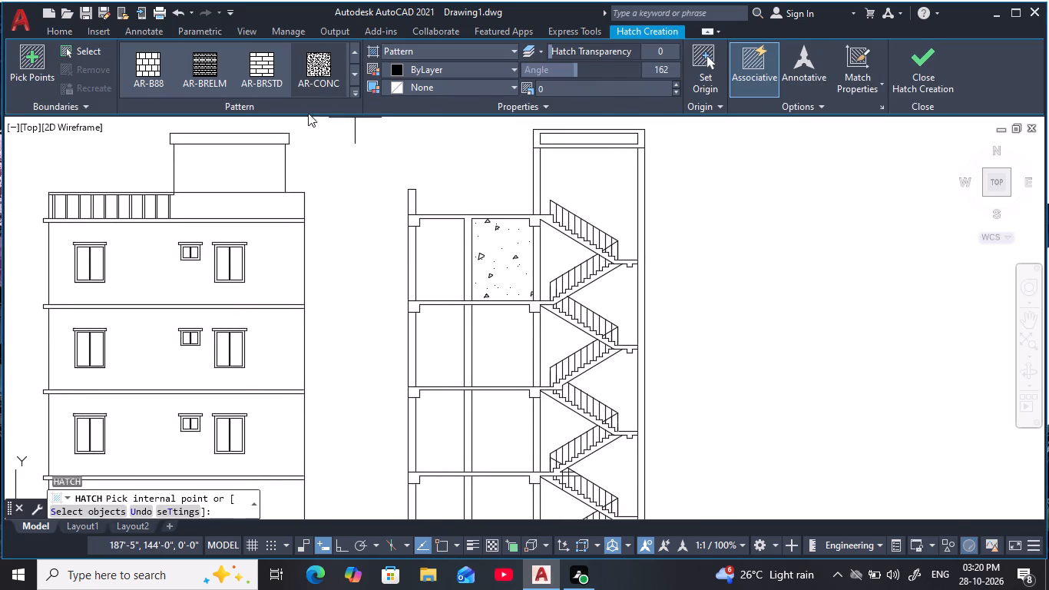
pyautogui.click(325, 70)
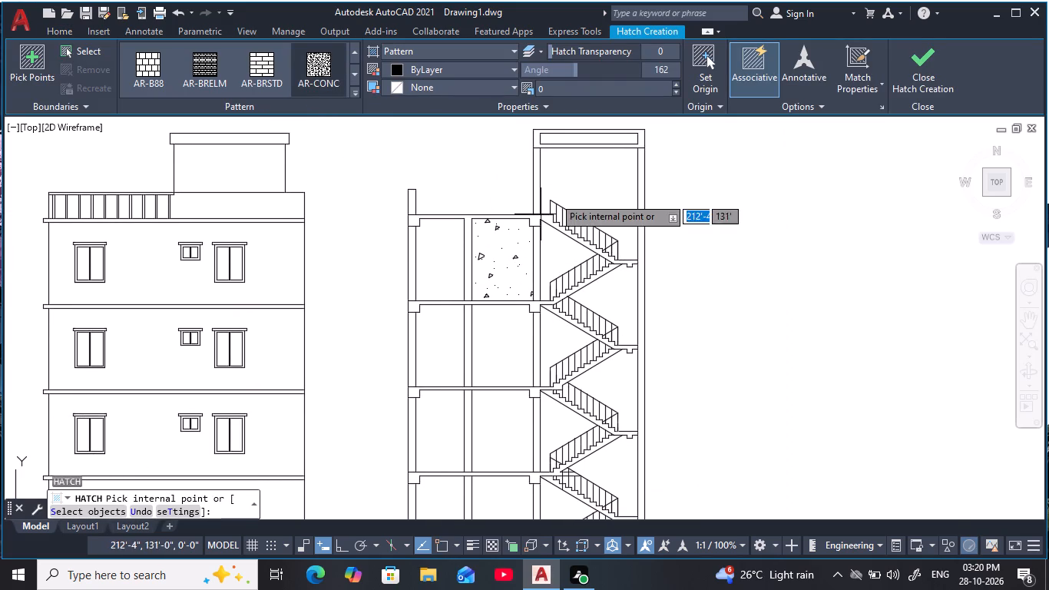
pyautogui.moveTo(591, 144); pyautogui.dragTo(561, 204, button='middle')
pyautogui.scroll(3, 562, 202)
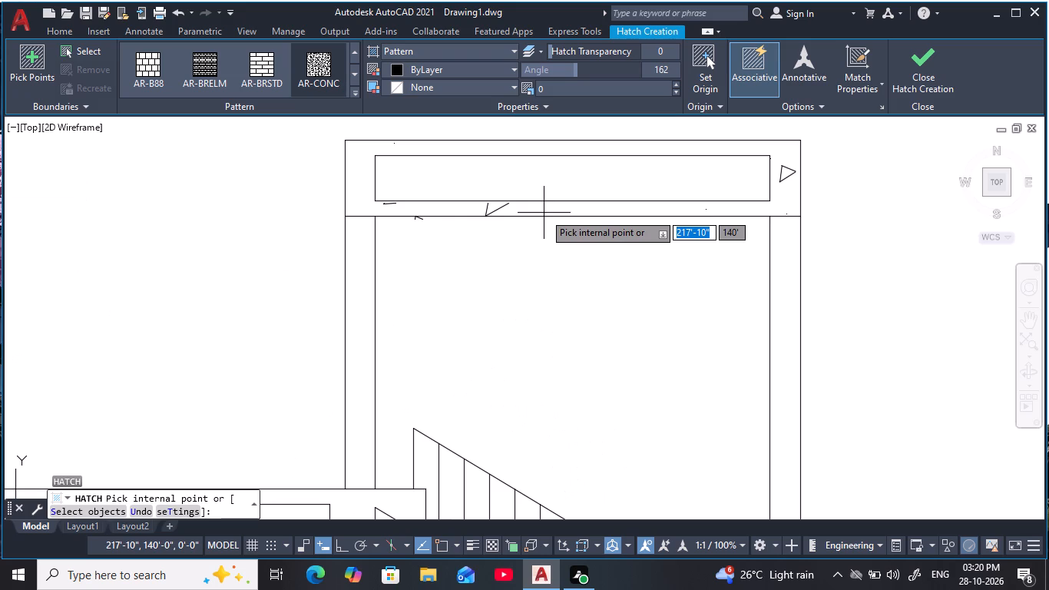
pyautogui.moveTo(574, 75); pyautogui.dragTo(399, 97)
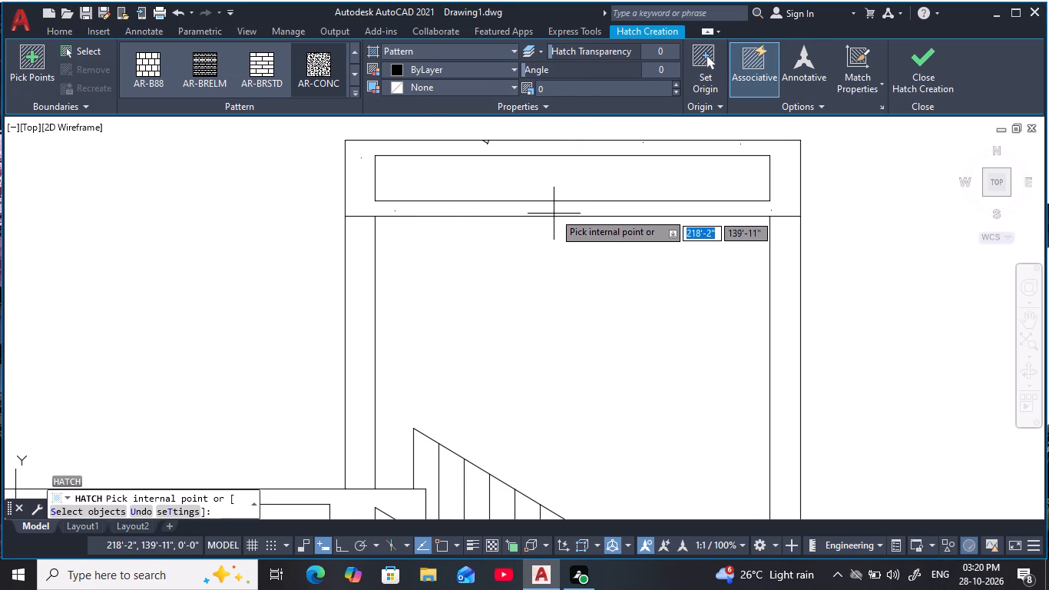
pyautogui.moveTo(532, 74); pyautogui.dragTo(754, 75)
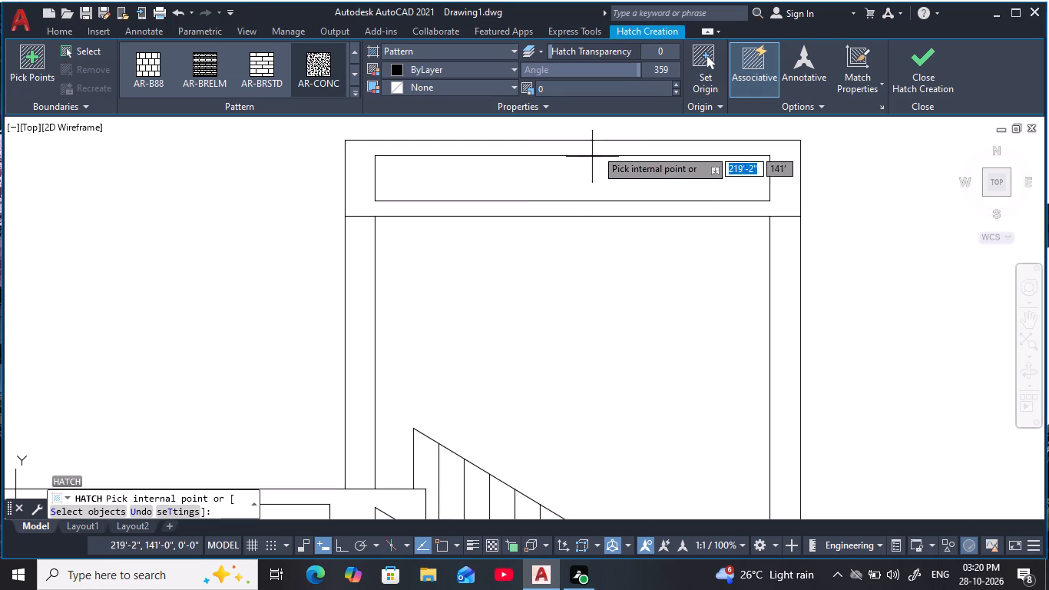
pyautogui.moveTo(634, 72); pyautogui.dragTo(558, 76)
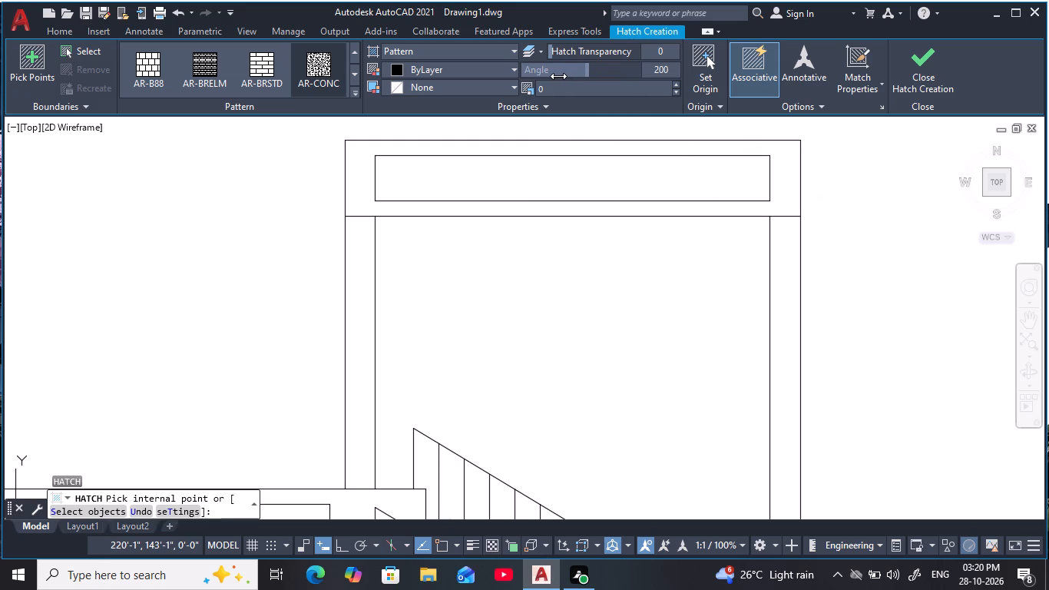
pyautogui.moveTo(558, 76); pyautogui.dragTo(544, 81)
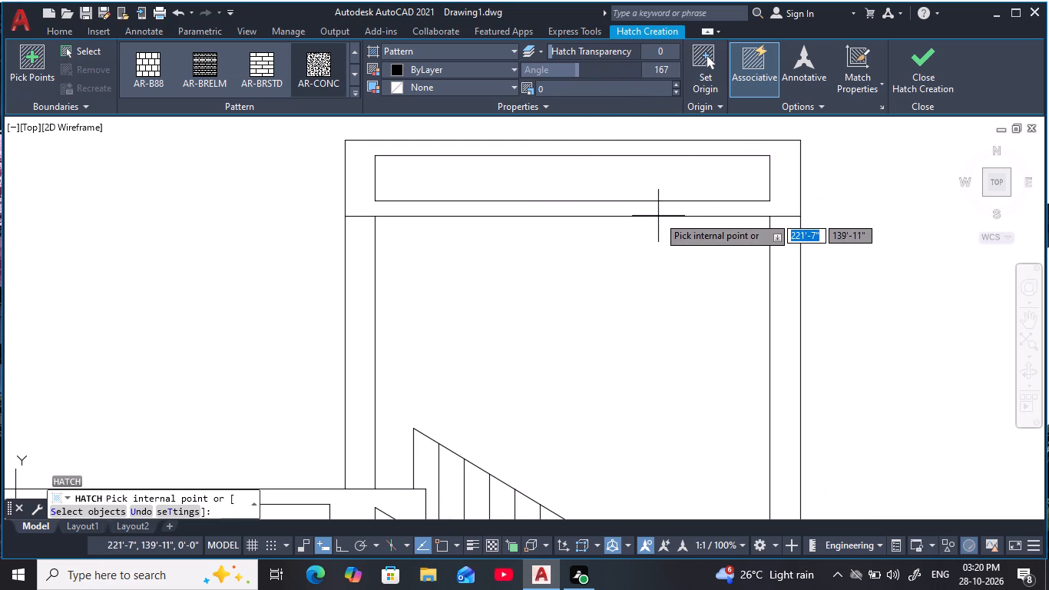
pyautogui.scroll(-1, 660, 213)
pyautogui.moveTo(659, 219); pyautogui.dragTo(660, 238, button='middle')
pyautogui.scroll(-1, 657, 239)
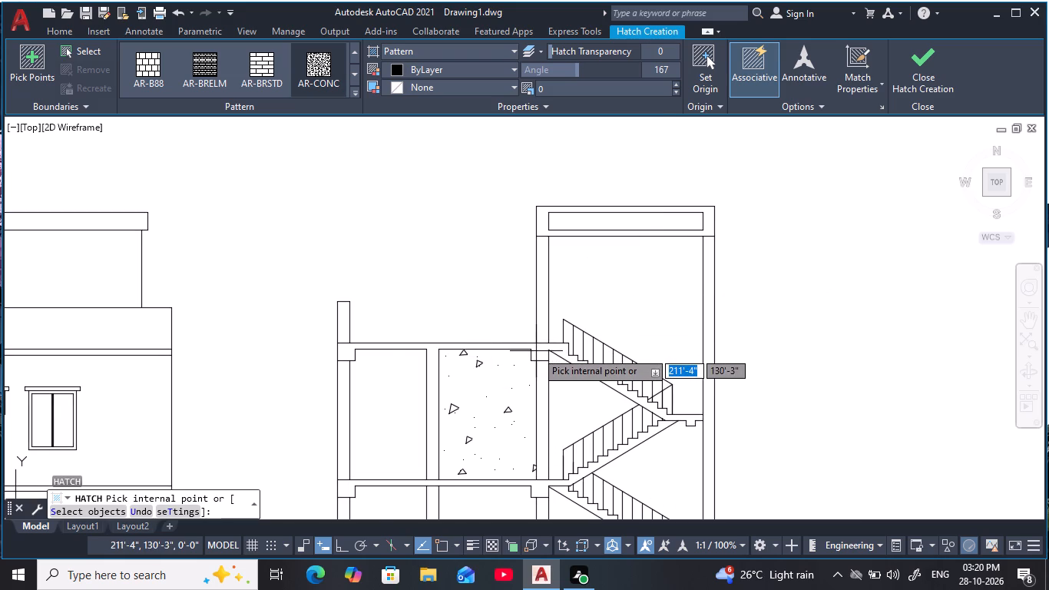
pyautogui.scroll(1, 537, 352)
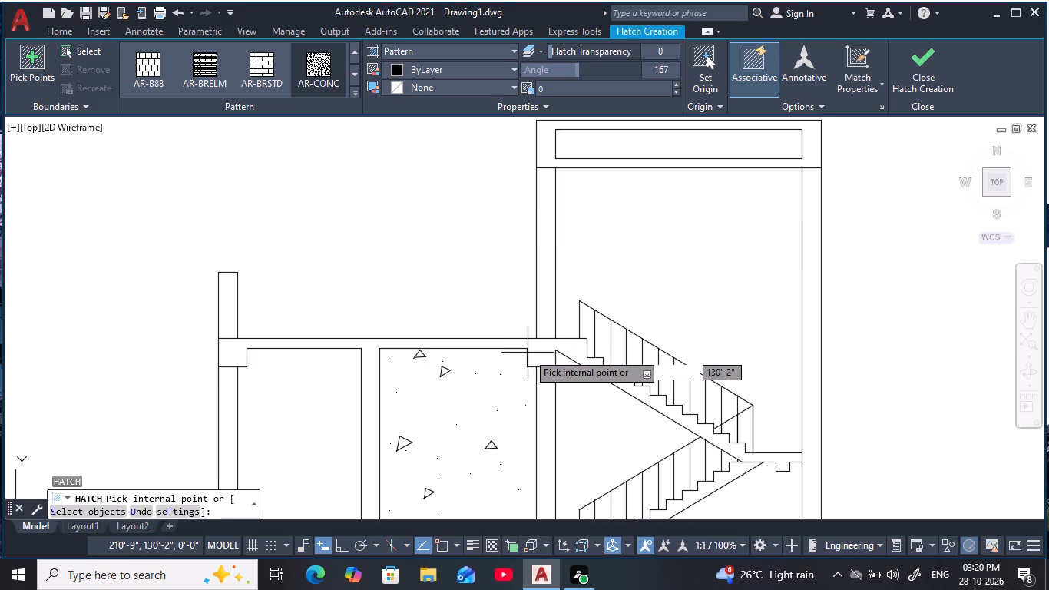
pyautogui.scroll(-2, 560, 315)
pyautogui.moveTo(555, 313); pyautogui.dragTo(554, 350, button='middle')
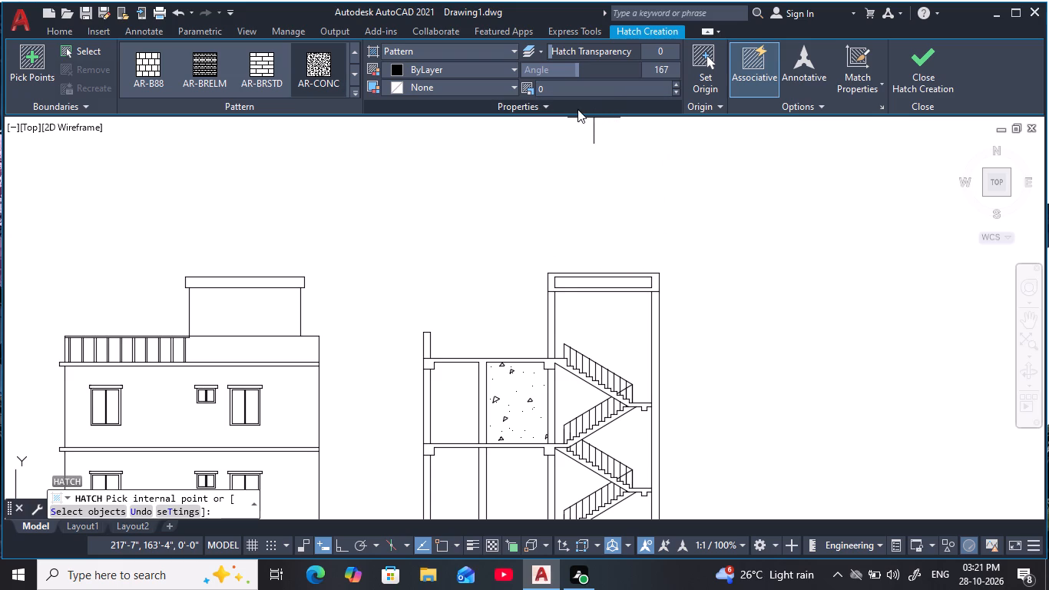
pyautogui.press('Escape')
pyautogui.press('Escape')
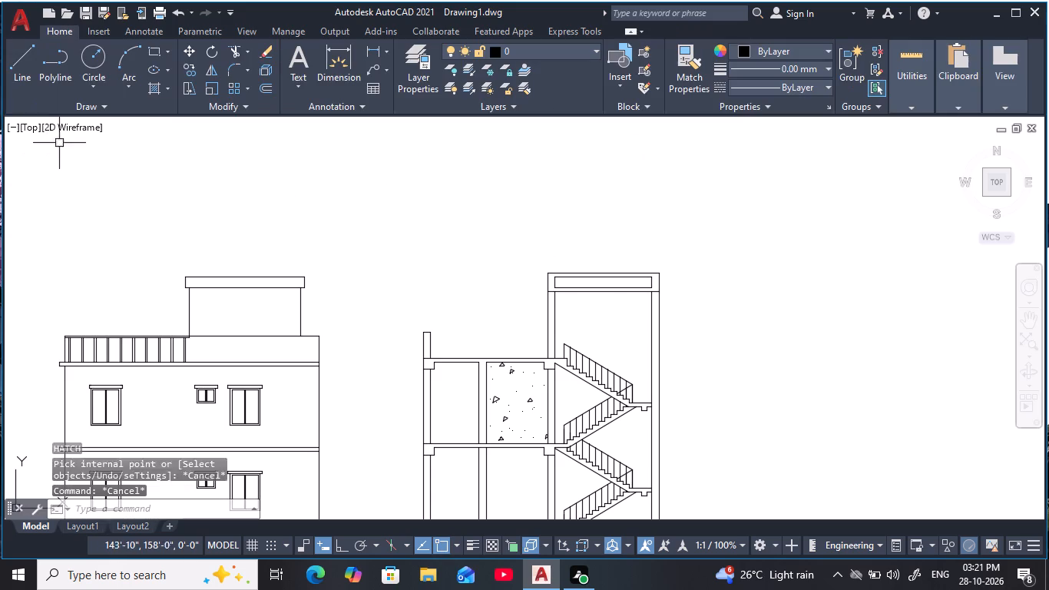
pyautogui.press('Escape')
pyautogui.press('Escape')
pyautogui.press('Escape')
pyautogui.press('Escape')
# Erase the AR-CONC hatch from the top-storey room beside the staircase.
pyautogui.scroll(-2, 220, 177)
pyautogui.press('Escape')
pyautogui.moveTo(355, 195); pyautogui.dragTo(360, 174, button='middle')
pyautogui.press('Escape')
pyautogui.scroll(2, 386, 232)
pyautogui.press('Escape')
pyautogui.press('Escape')
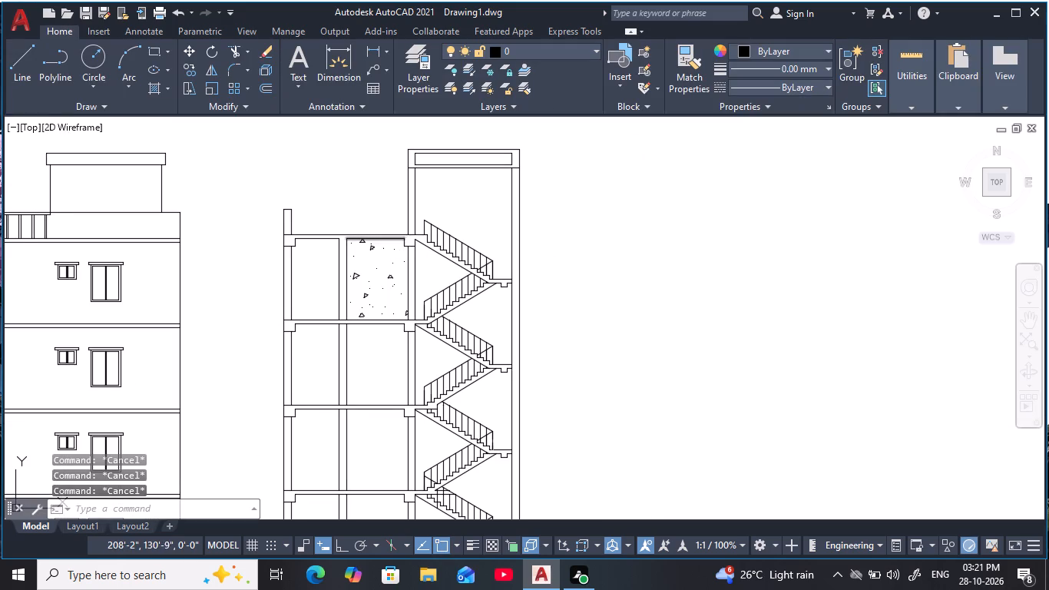
pyautogui.click(389, 260)
pyautogui.press('e')
pyautogui.press('space')
pyautogui.press('Escape')
# Look over the elevation and the building section from the roof down to the ground line.
pyautogui.scroll(-1, 383, 245)
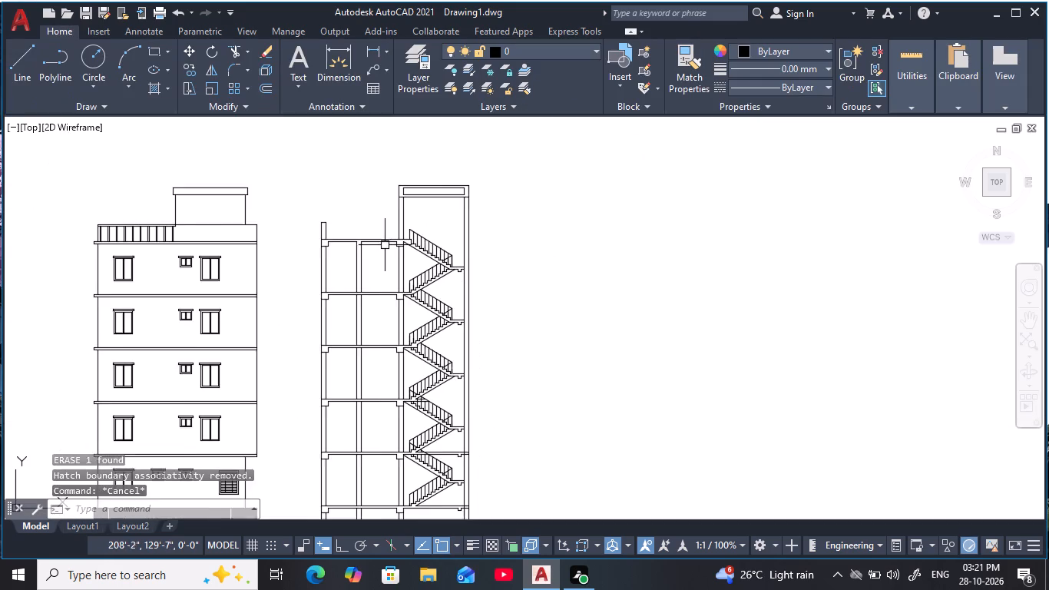
pyautogui.moveTo(386, 245); pyautogui.dragTo(455, 194, button='middle')
pyautogui.moveTo(424, 189); pyautogui.dragTo(217, 159, button='middle')
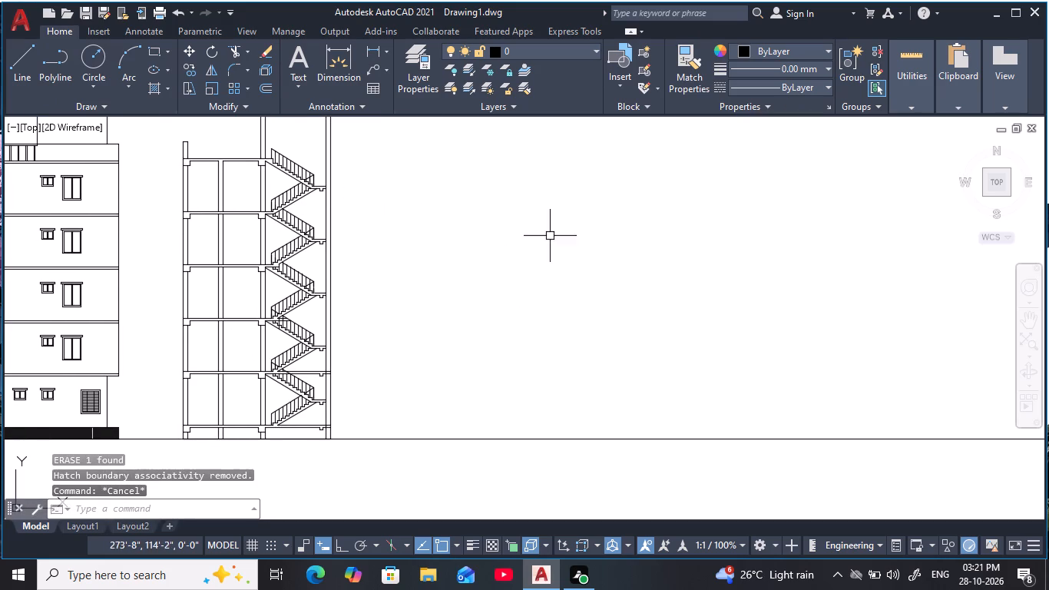
pyautogui.moveTo(313, 210); pyautogui.dragTo(468, 257, button='middle')
pyautogui.scroll(-1, 468, 254)
pyautogui.moveTo(471, 254); pyautogui.dragTo(509, 254, button='middle')
pyautogui.press('Escape')
pyautogui.scroll(1, 509, 251)
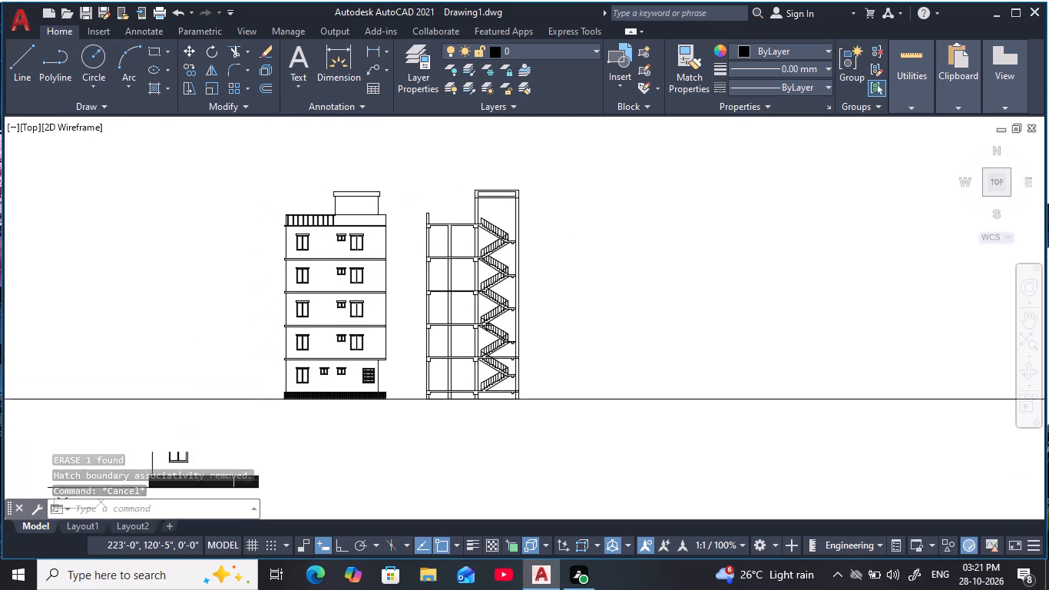
pyautogui.press('Escape')
pyautogui.moveTo(512, 250); pyautogui.dragTo(556, 240, button='middle')
pyautogui.press('Escape')
pyautogui.press('Escape')
pyautogui.press('Escape')
pyautogui.press('Escape')
pyautogui.press('Escape')
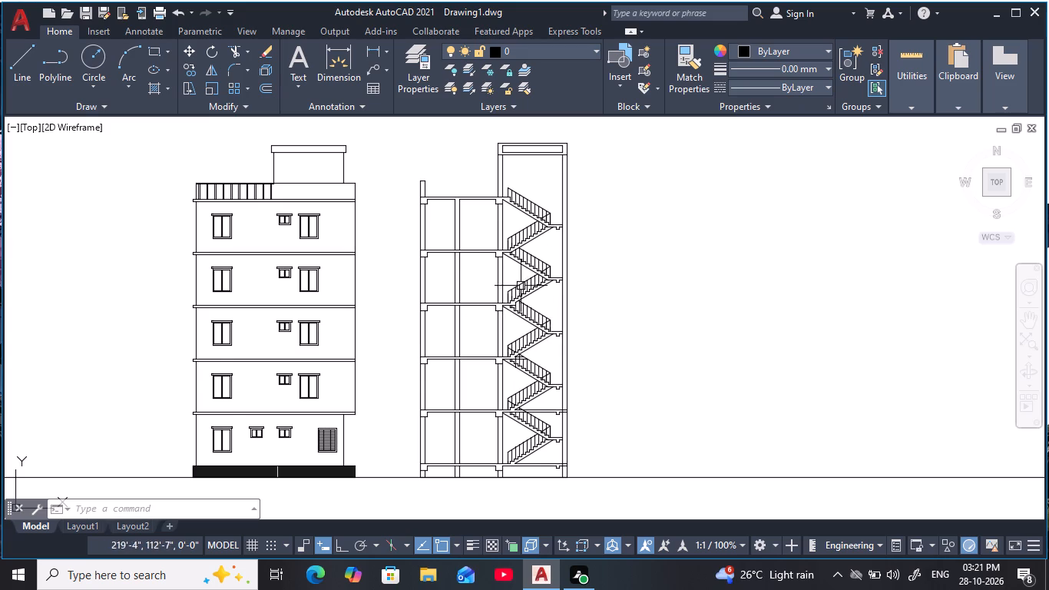
pyautogui.scroll(1, 478, 269)
pyautogui.moveTo(478, 270); pyautogui.dragTo(502, 257, button='middle')
pyautogui.scroll(-1, 502, 257)
pyautogui.moveTo(503, 258); pyautogui.dragTo(503, 273, button='middle')
pyautogui.scroll(2, 501, 470)
pyautogui.moveTo(491, 440); pyautogui.dragTo(500, 423, button='middle')
pyautogui.press('`')
pyautogui.press('`')
pyautogui.scroll(-1, 513, 378)
pyautogui.moveTo(513, 378); pyautogui.dragTo(532, 415, button='middle')
pyautogui.press('`')
pyautogui.moveTo(531, 403); pyautogui.dragTo(517, 383, button='middle')
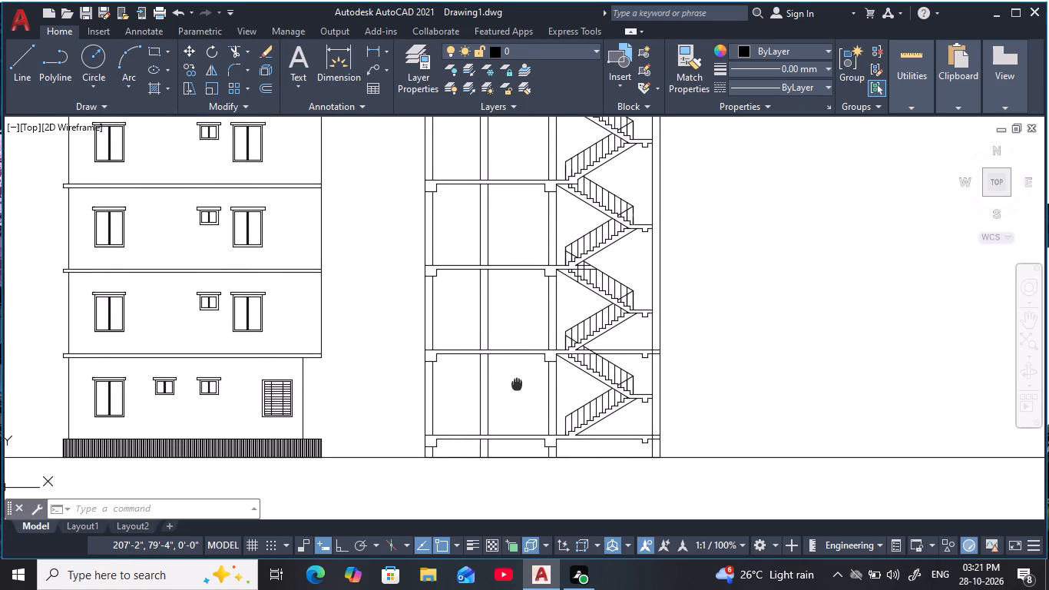
pyautogui.moveTo(517, 383); pyautogui.dragTo(624, 363, button='middle')
pyautogui.moveTo(624, 363); pyautogui.dragTo(577, 413, button='middle')
pyautogui.scroll(-1, 577, 413)
pyautogui.moveTo(579, 411); pyautogui.dragTo(573, 425, button='middle')
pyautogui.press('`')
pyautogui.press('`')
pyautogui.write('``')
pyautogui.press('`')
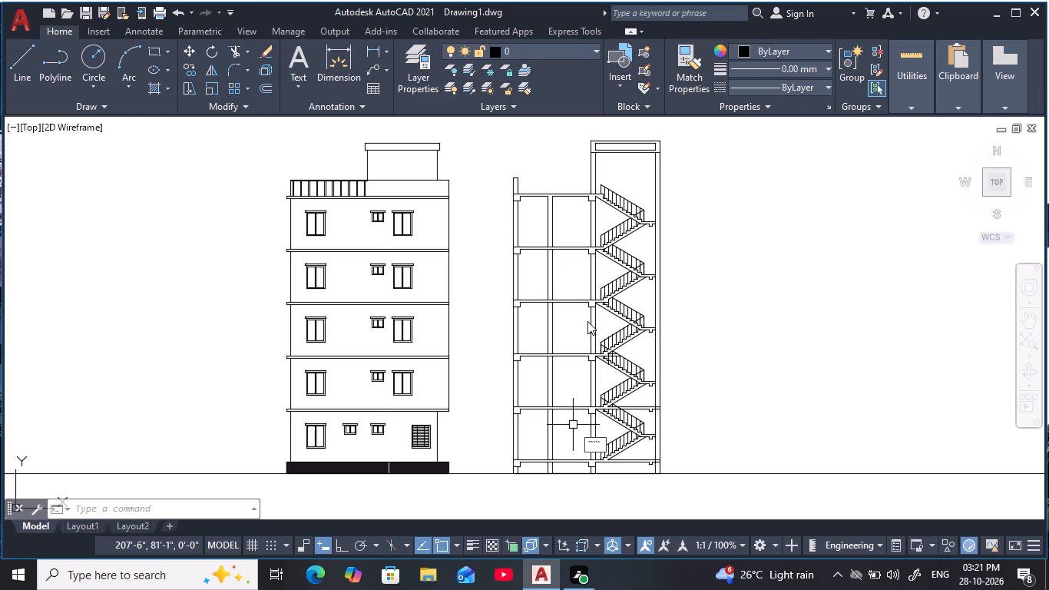
# Add a linear dimension for the top storey's floor-to-floor height, placed outside the section's outer wall away from the staircase.
pyautogui.press('d')
pyautogui.write('LI')
pyautogui.press('space')
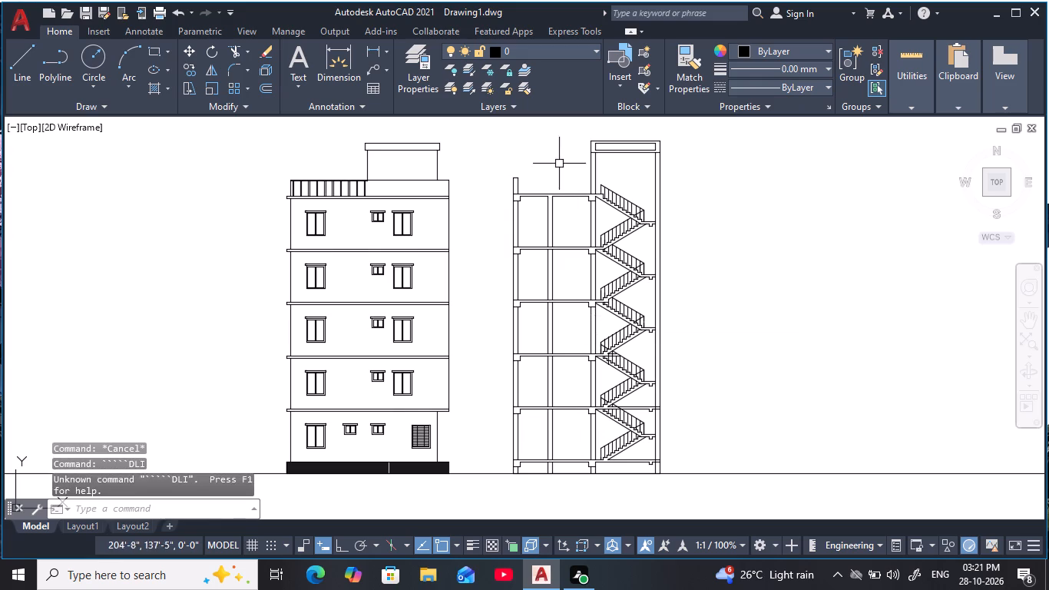
pyautogui.moveTo(553, 188); pyautogui.dragTo(621, 188, button='middle')
pyautogui.scroll(3, 611, 194)
pyautogui.moveTo(594, 204); pyautogui.dragTo(620, 171, button='middle')
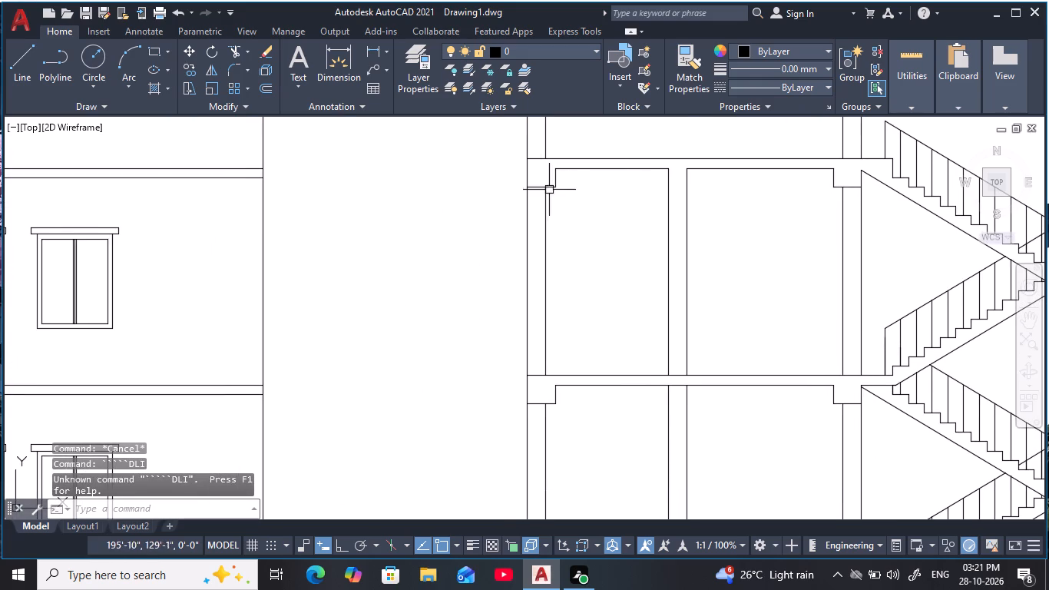
pyautogui.press('Escape')
pyautogui.press('Escape')
pyautogui.press('Escape')
pyautogui.press('Escape')
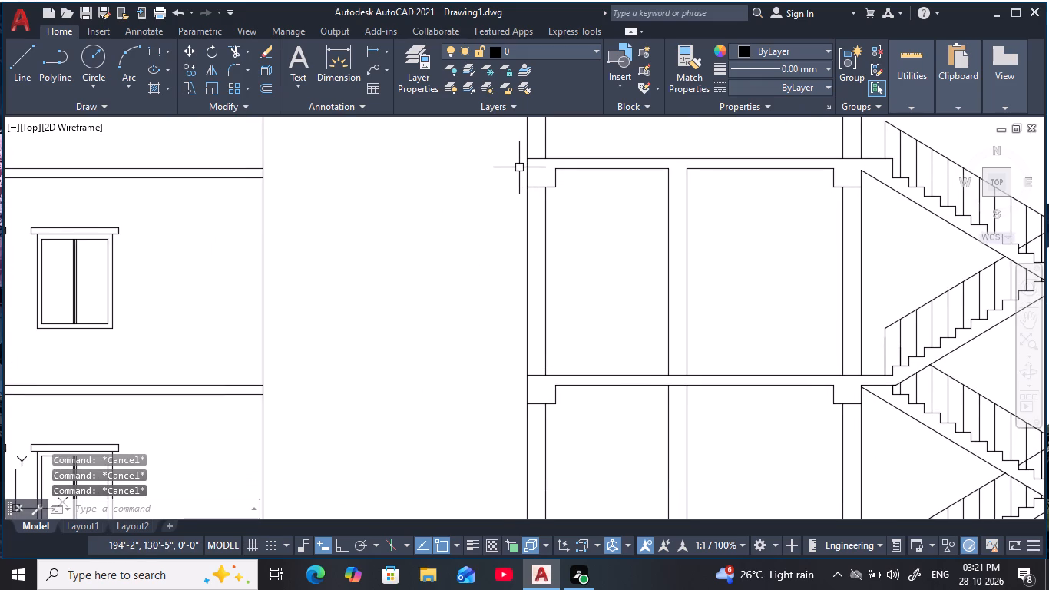
pyautogui.write('DLI')
pyautogui.press('space')
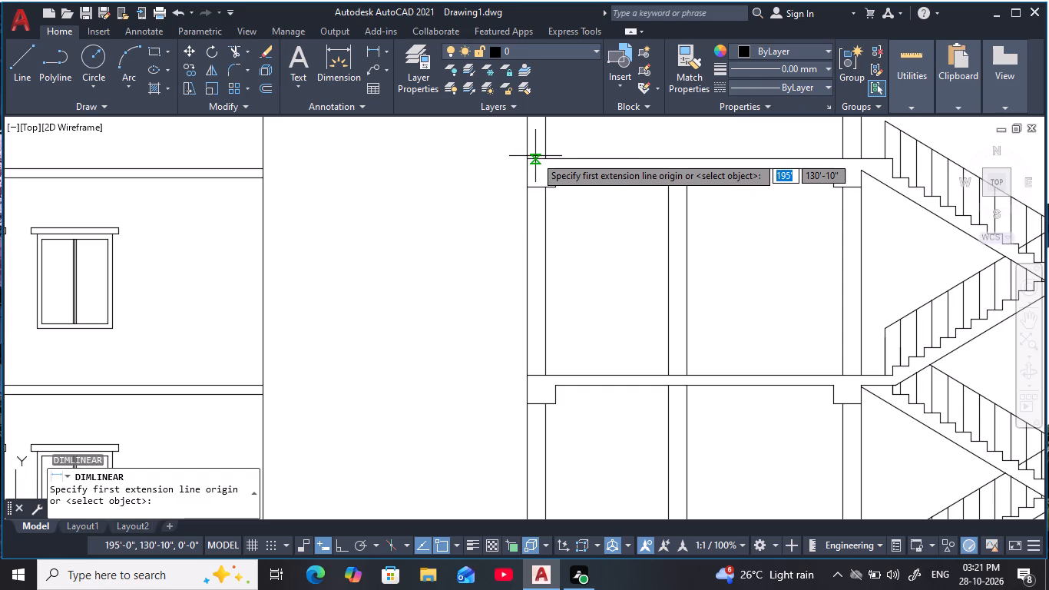
pyautogui.click(526, 155)
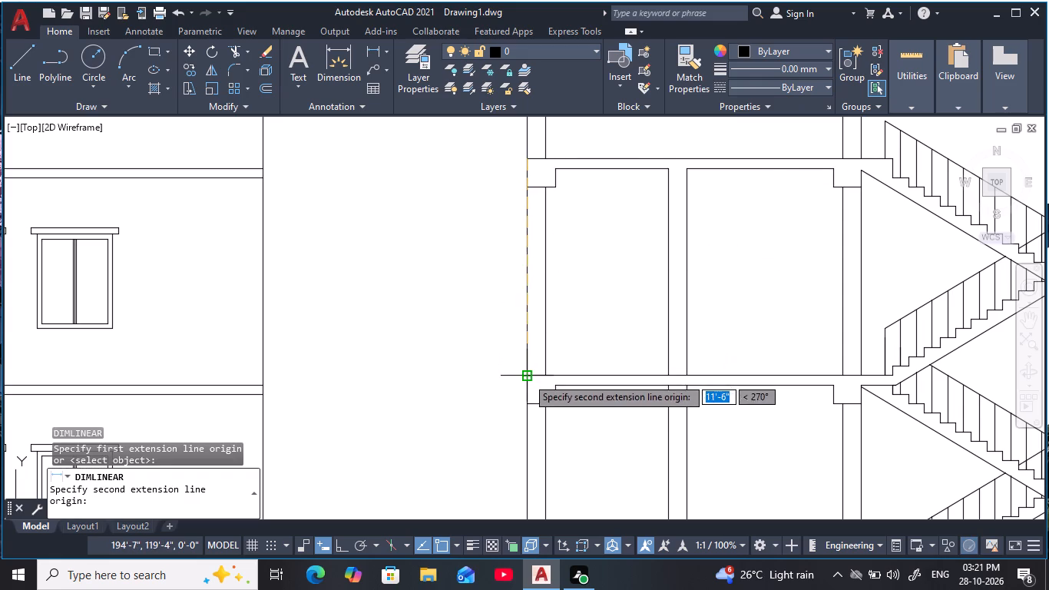
pyautogui.click(527, 377)
pyautogui.click(498, 378)
# Dimension the underside width of the edge beam below the roof slab at the outer wall away from the staircase.
pyautogui.moveTo(616, 319); pyautogui.dragTo(533, 272, button='middle')
pyautogui.scroll(-2, 532, 277)
pyautogui.moveTo(564, 379); pyautogui.dragTo(565, 344, button='middle')
pyautogui.scroll(1, 565, 344)
pyautogui.press('space')
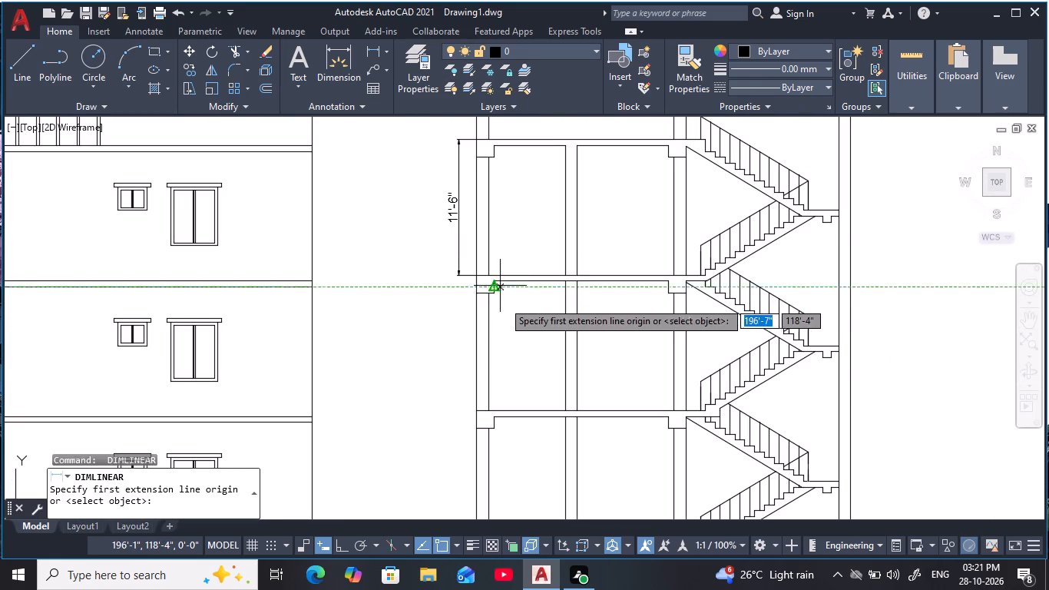
pyautogui.moveTo(532, 293); pyautogui.dragTo(496, 417, button='middle')
pyautogui.moveTo(524, 267); pyautogui.dragTo(521, 286, button='middle')
pyautogui.press('Escape')
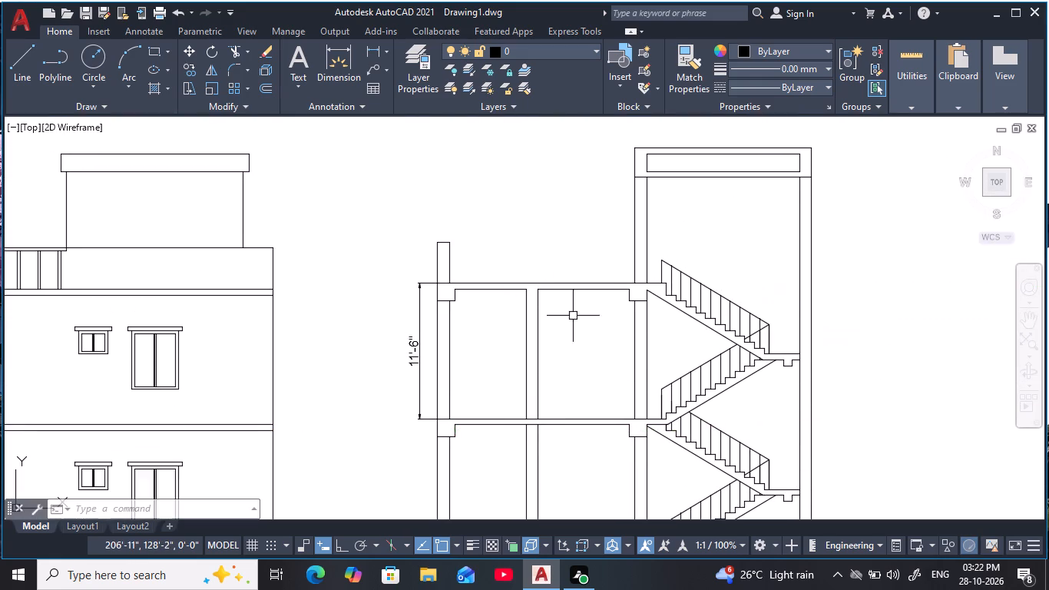
pyautogui.press('Escape')
pyautogui.press('Escape')
pyautogui.press('space')
pyautogui.moveTo(481, 323); pyautogui.dragTo(518, 397, button='middle')
pyautogui.scroll(2, 504, 376)
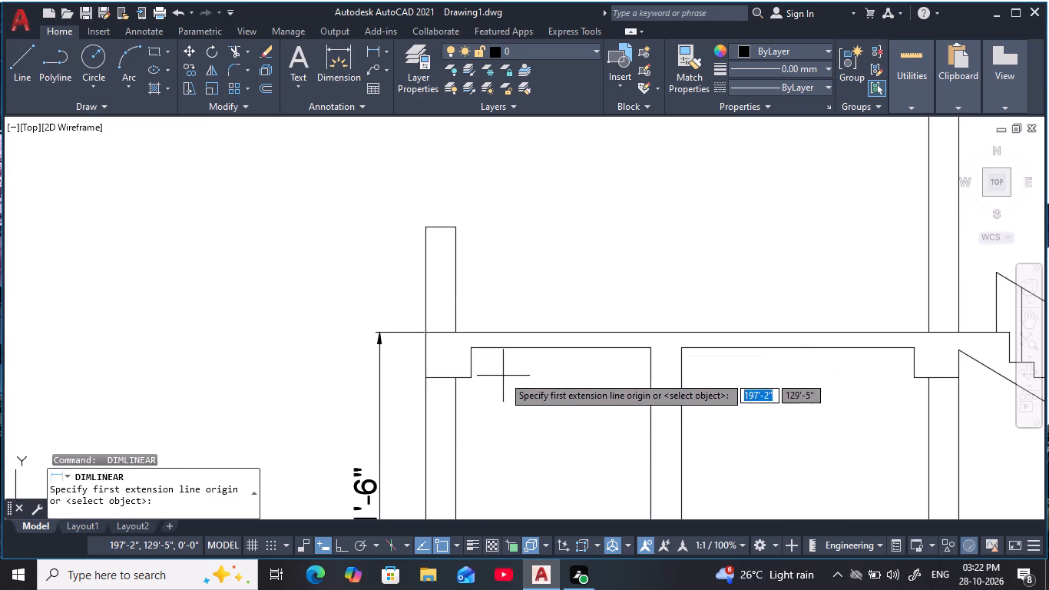
pyautogui.moveTo(503, 376); pyautogui.dragTo(574, 341, button='middle')
pyautogui.click(499, 346)
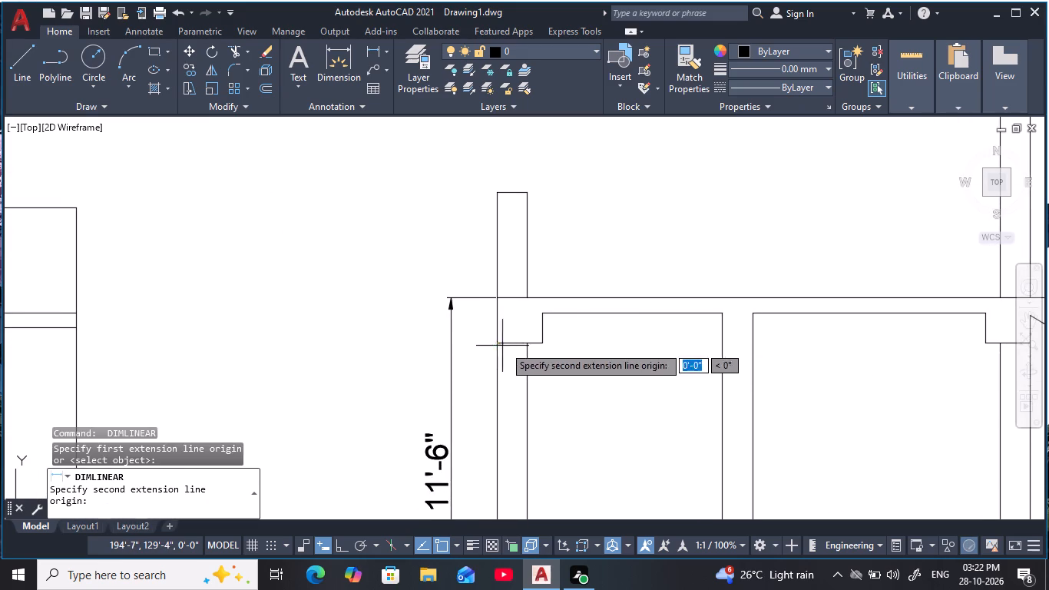
pyautogui.click(538, 342)
pyautogui.click(554, 374)
# Dimension the thickness of the top storey's outer wall below that edge beam.
pyautogui.moveTo(564, 380); pyautogui.dragTo(574, 279, button='middle')
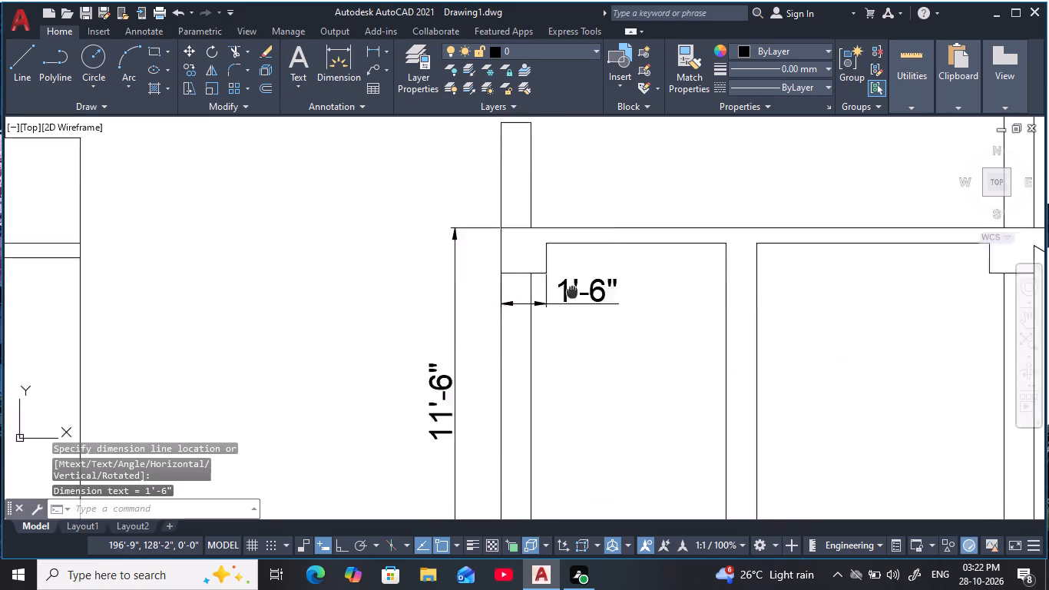
pyautogui.moveTo(574, 279); pyautogui.dragTo(577, 246, button='middle')
pyautogui.scroll(1, 599, 329)
pyautogui.moveTo(601, 323); pyautogui.dragTo(601, 290, button='middle')
pyautogui.scroll(-1, 601, 291)
pyautogui.moveTo(600, 298); pyautogui.dragTo(607, 261, button='middle')
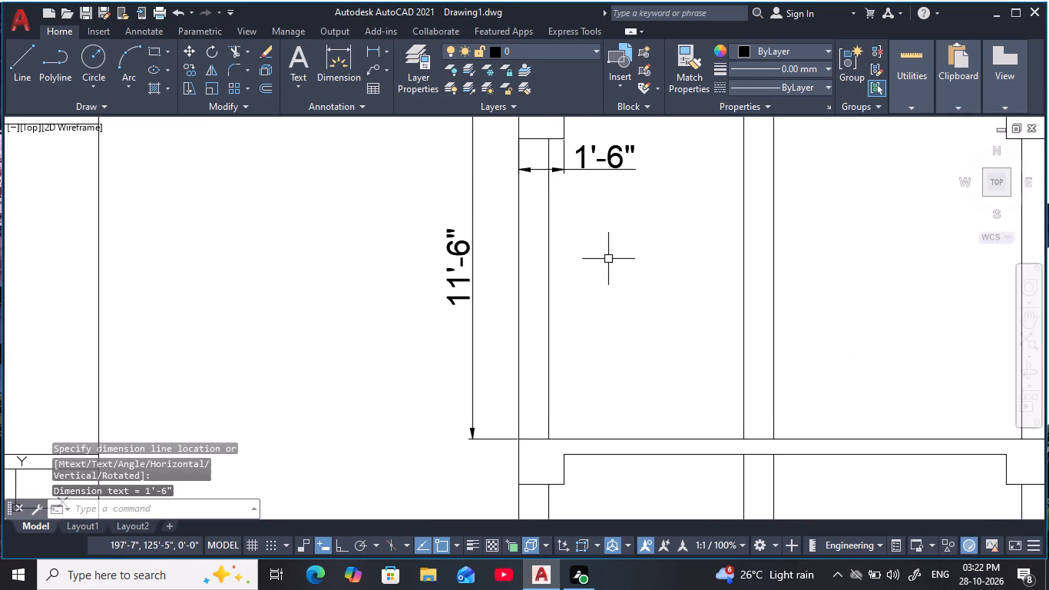
pyautogui.moveTo(605, 268); pyautogui.dragTo(589, 343, button='middle')
pyautogui.press('space')
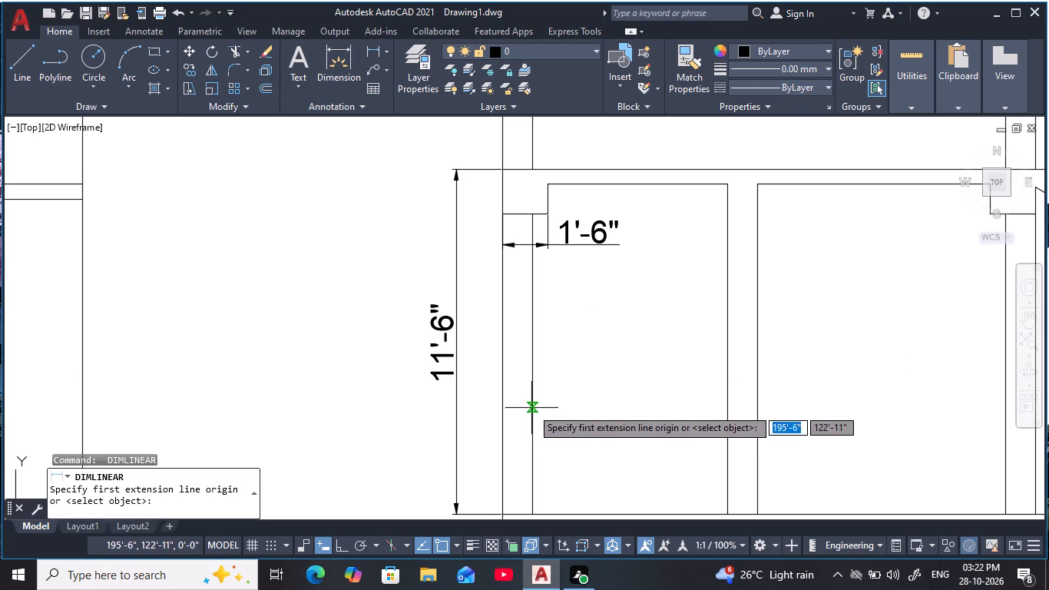
pyautogui.click(533, 403)
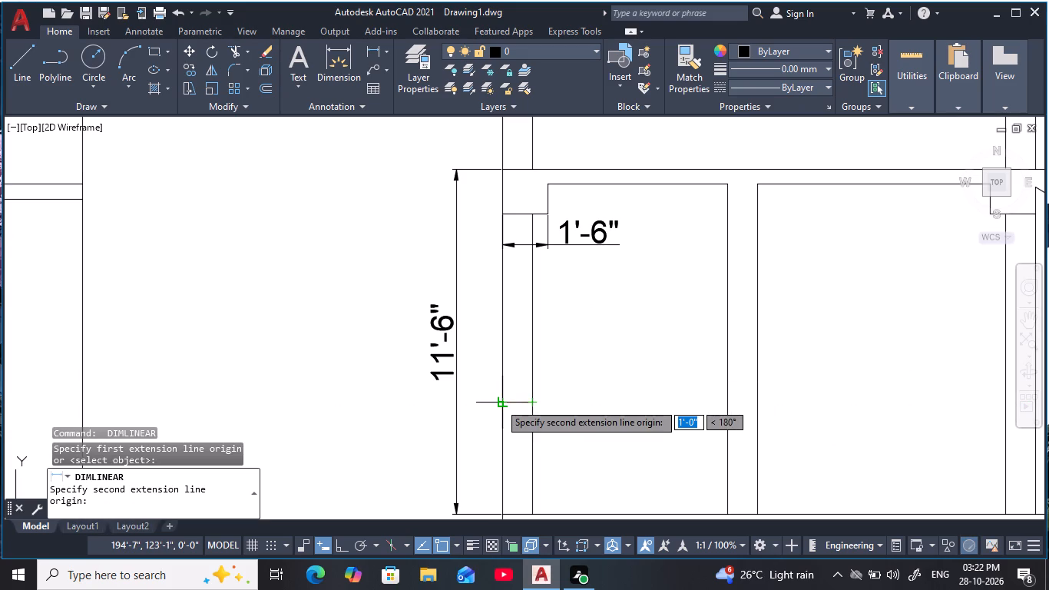
pyautogui.click(500, 403)
pyautogui.click(591, 383)
# Dimension the overall width of the building section along the ground line, placing the dimension below it.
pyautogui.moveTo(613, 375); pyautogui.dragTo(587, 333, button='middle')
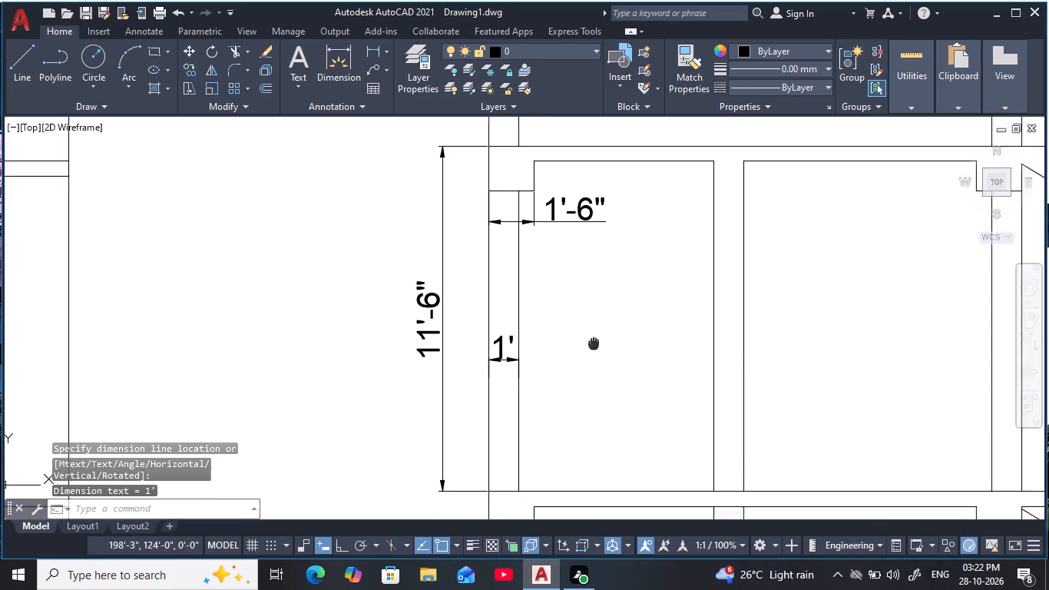
pyautogui.moveTo(587, 333); pyautogui.dragTo(568, 246, button='middle')
pyautogui.scroll(-2, 571, 220)
pyautogui.moveTo(625, 364); pyautogui.dragTo(667, 277, button='middle')
pyautogui.moveTo(664, 289); pyautogui.dragTo(484, 355, button='middle')
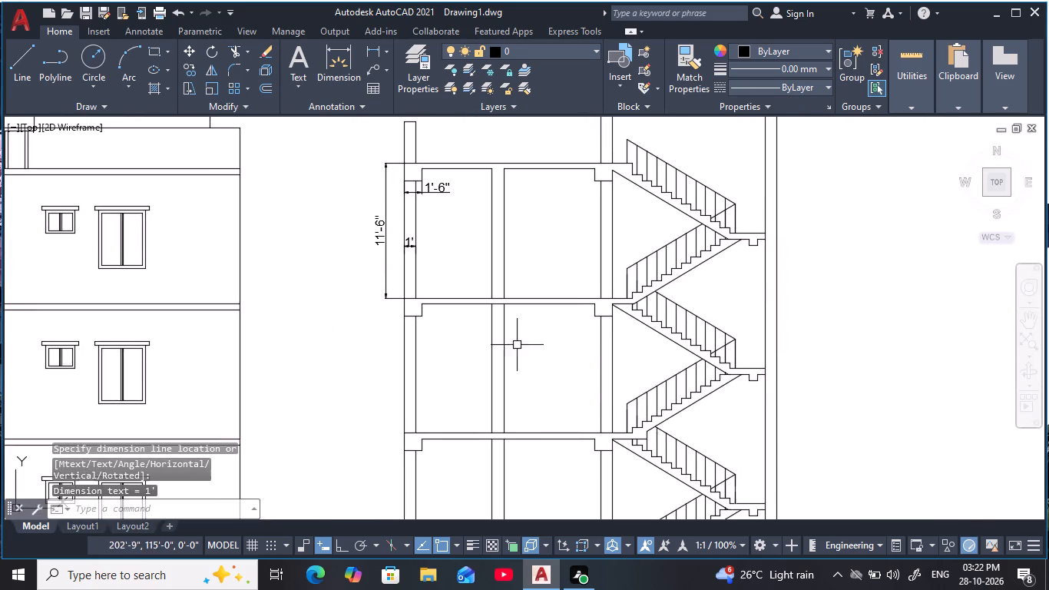
pyautogui.moveTo(733, 226); pyautogui.dragTo(662, 395, button='middle')
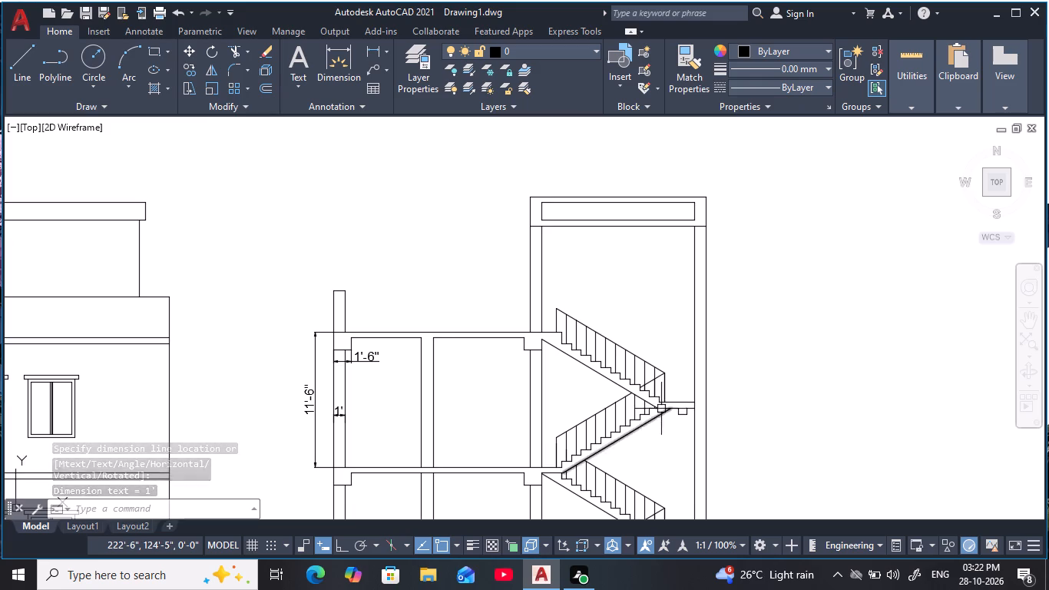
pyautogui.moveTo(661, 409); pyautogui.dragTo(698, 206, button='middle')
pyautogui.scroll(-1, 584, 360)
pyautogui.moveTo(584, 360); pyautogui.dragTo(607, 206, button='middle')
pyautogui.moveTo(537, 393); pyautogui.dragTo(527, 310, button='middle')
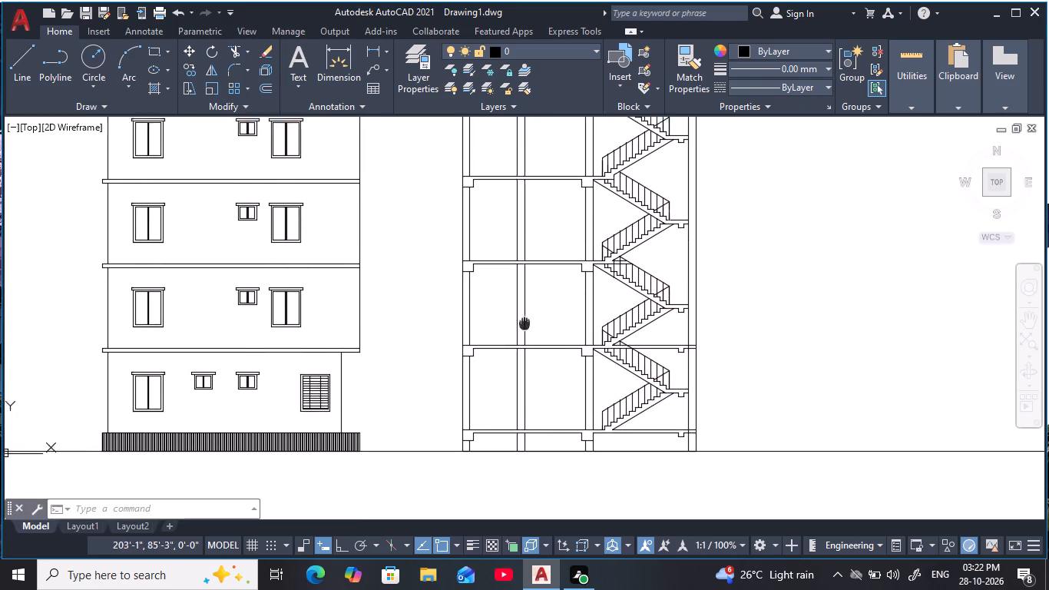
pyautogui.moveTo(527, 310); pyautogui.dragTo(540, 249, button='middle')
pyautogui.scroll(2, 523, 353)
pyautogui.press('space')
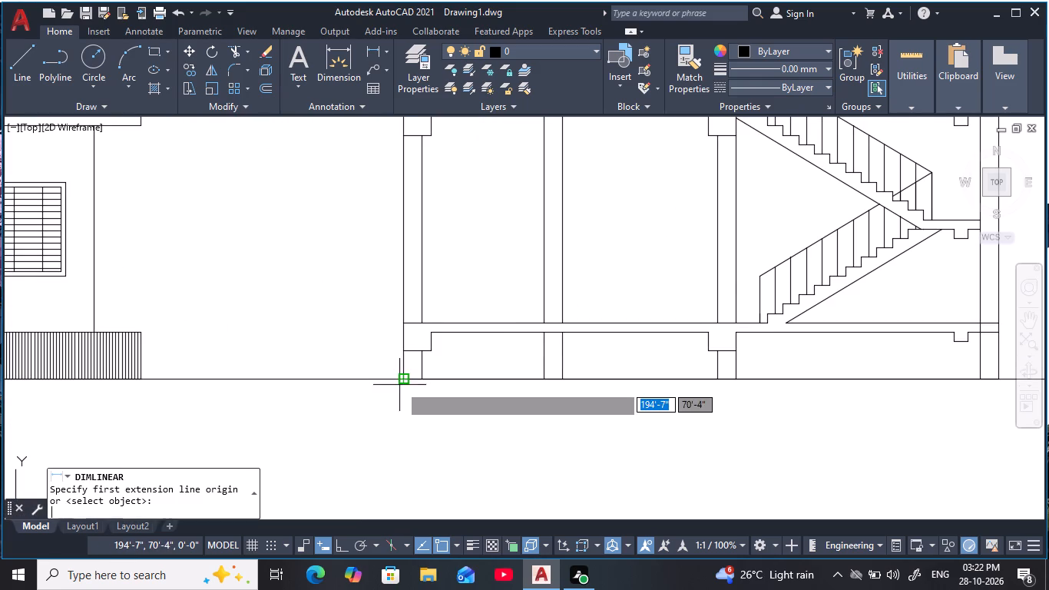
pyautogui.click(403, 382)
pyautogui.moveTo(746, 370); pyautogui.dragTo(425, 339, button='middle')
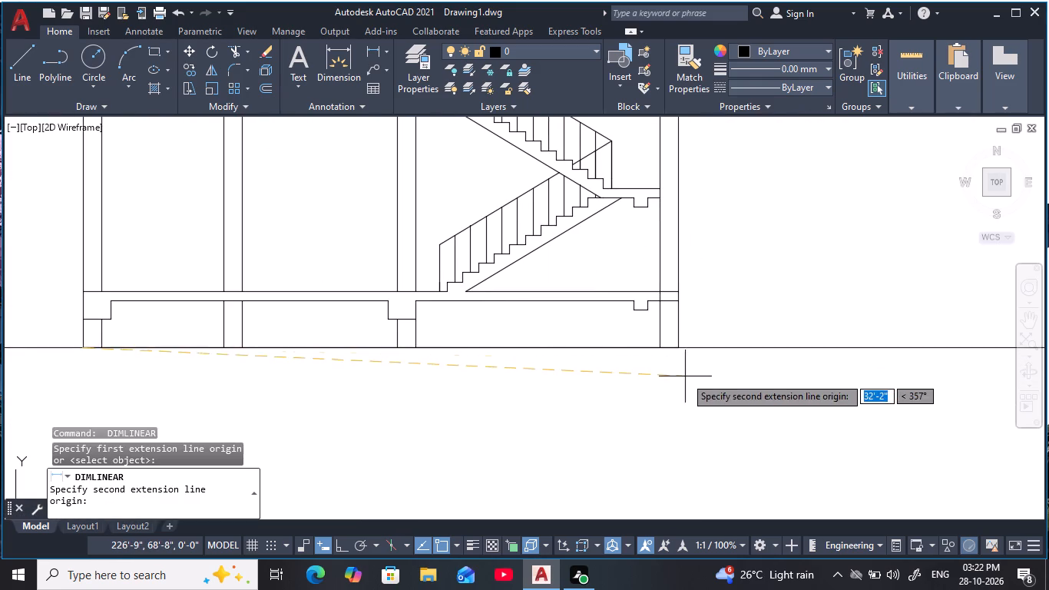
pyautogui.click(679, 346)
pyautogui.click(680, 384)
# Dimension the width of the small beam under the first-floor slab beside the staircase's outer wall.
pyautogui.moveTo(629, 333); pyautogui.dragTo(710, 355, button='middle')
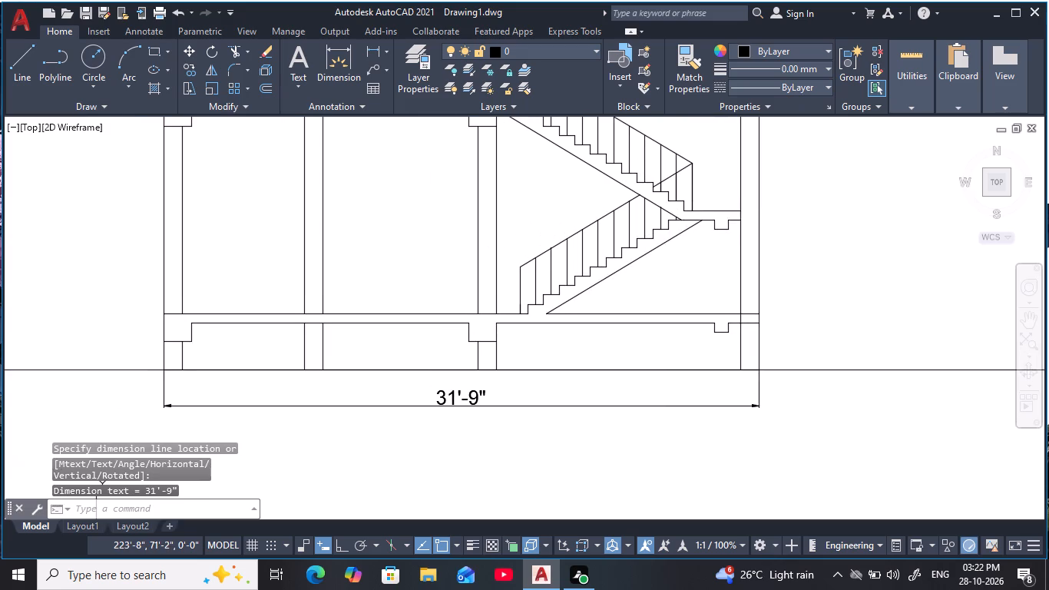
pyautogui.moveTo(710, 355); pyautogui.dragTo(709, 356, button='middle')
pyautogui.moveTo(604, 373); pyautogui.dragTo(691, 408, button='middle')
pyautogui.press('space')
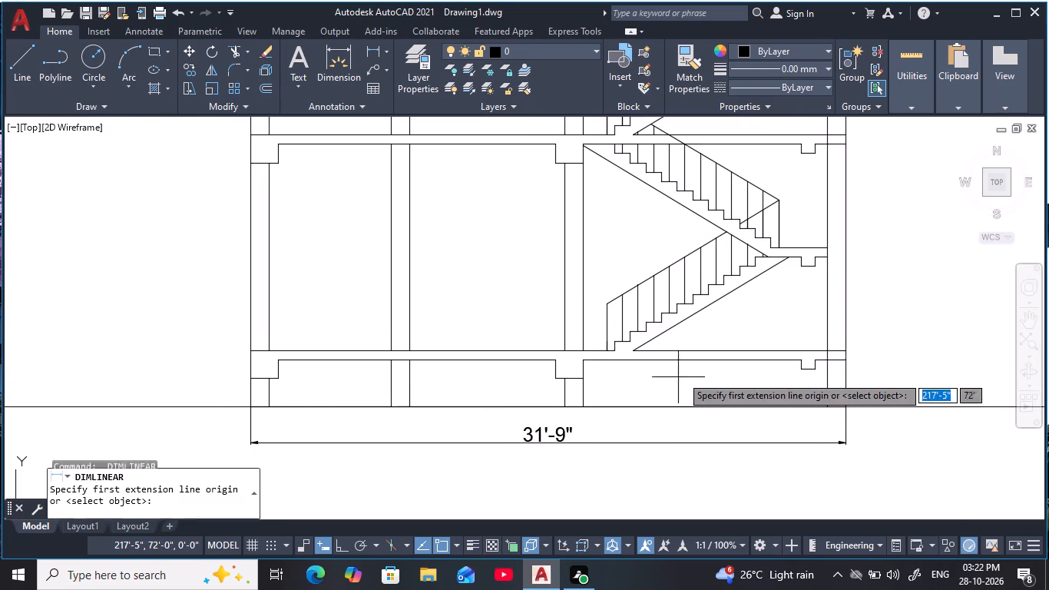
pyautogui.moveTo(691, 381); pyautogui.dragTo(670, 429, button='middle')
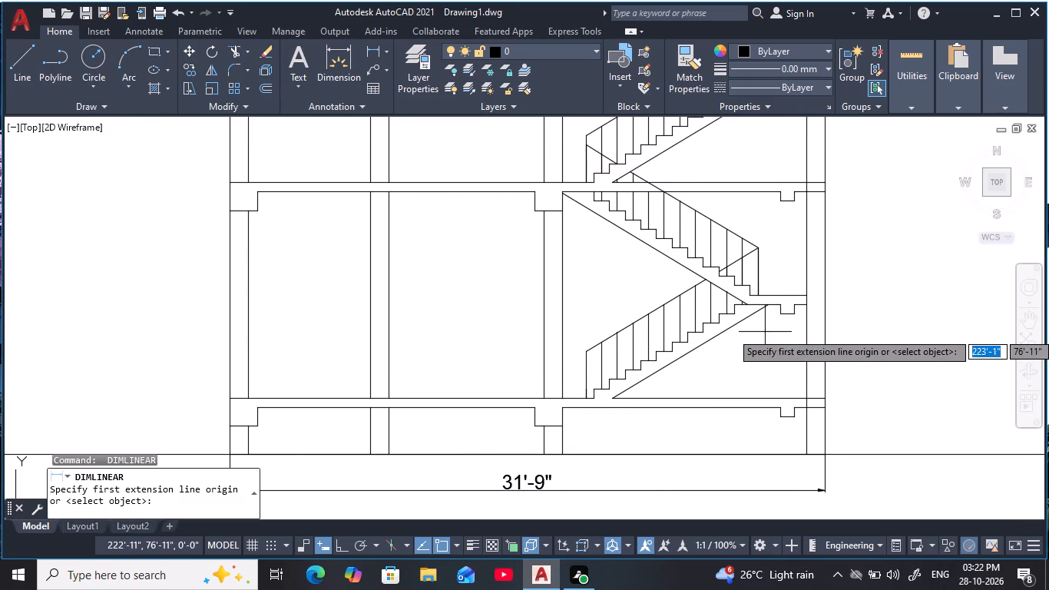
pyautogui.moveTo(789, 329); pyautogui.dragTo(777, 393, button='middle')
pyautogui.scroll(-1, 511, 323)
pyautogui.moveTo(513, 321); pyautogui.dragTo(561, 358, button='middle')
pyautogui.scroll(1, 574, 325)
pyautogui.moveTo(867, 326); pyautogui.dragTo(731, 358, button='middle')
pyautogui.scroll(1, 731, 358)
pyautogui.scroll(3, 634, 349)
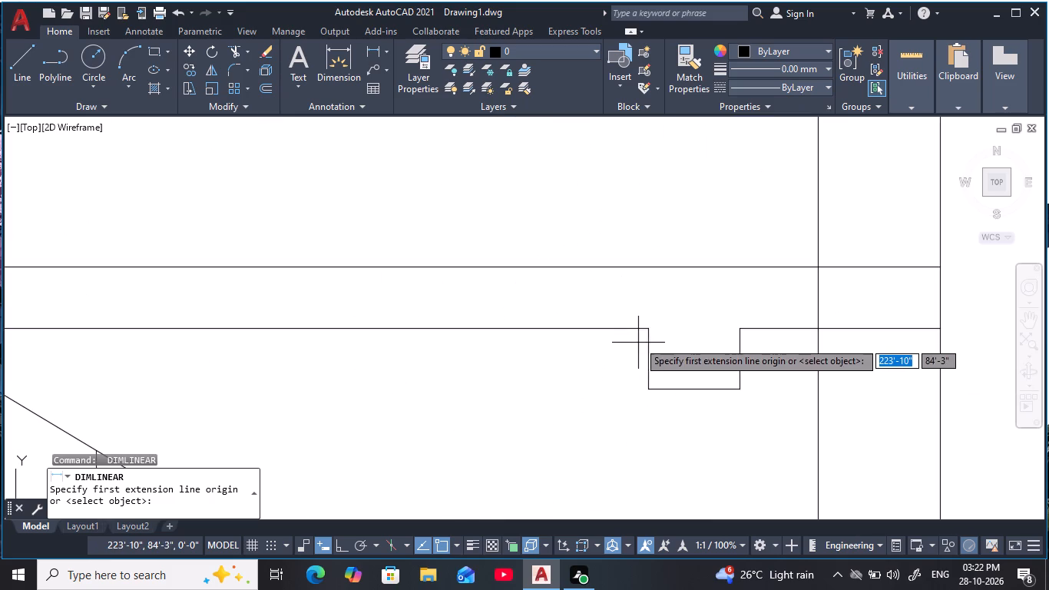
pyautogui.click(646, 333)
pyautogui.click(736, 329)
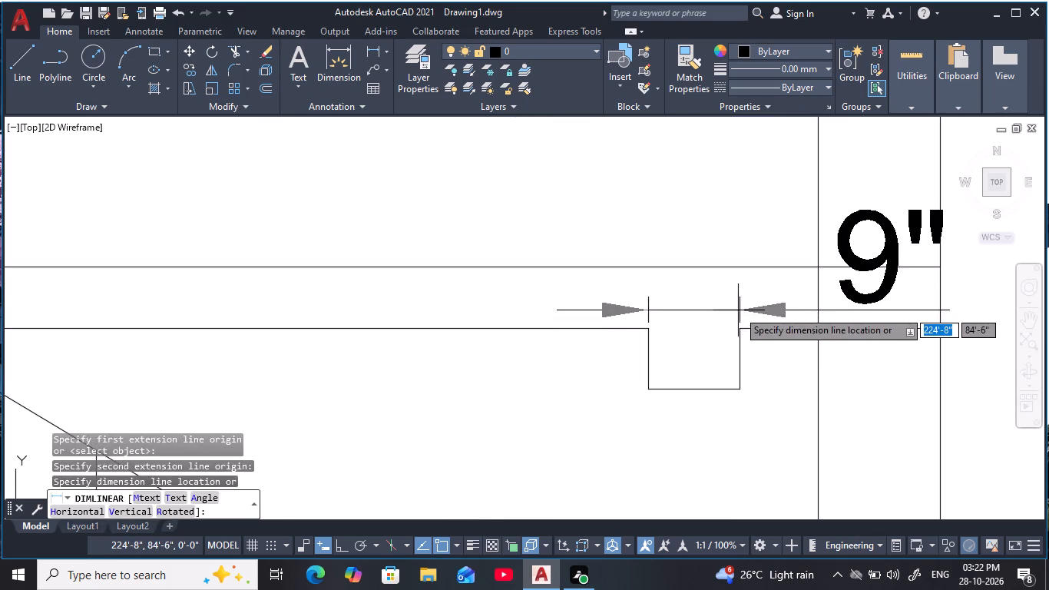
pyautogui.click(735, 307)
# Dimension the same small beam's depth from the slab's top face to the beam's underside.
pyautogui.moveTo(754, 320); pyautogui.dragTo(739, 233, button='middle')
pyautogui.press('space')
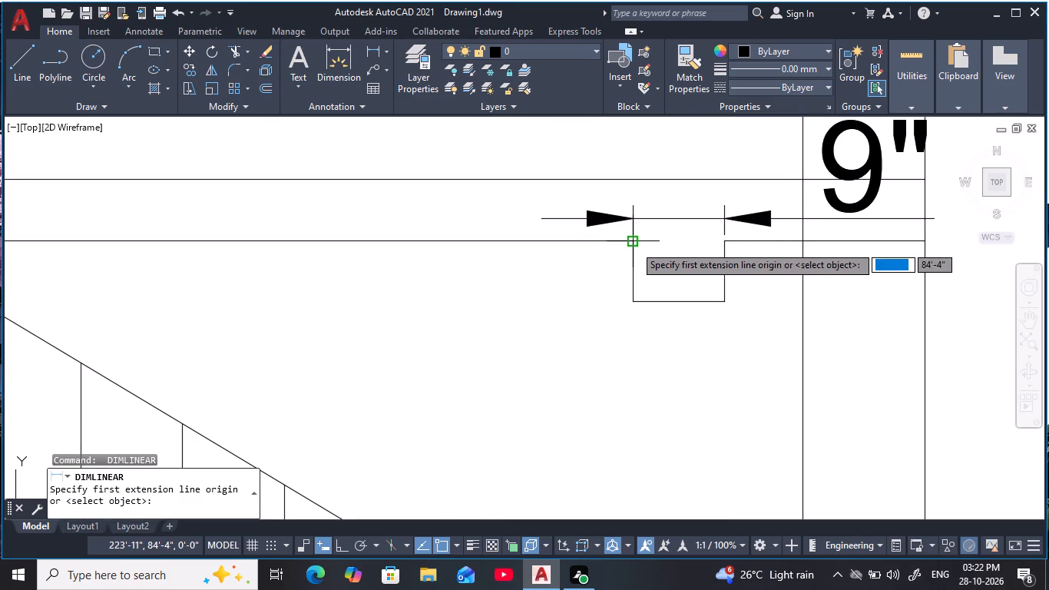
pyautogui.click(628, 184)
pyautogui.click(633, 301)
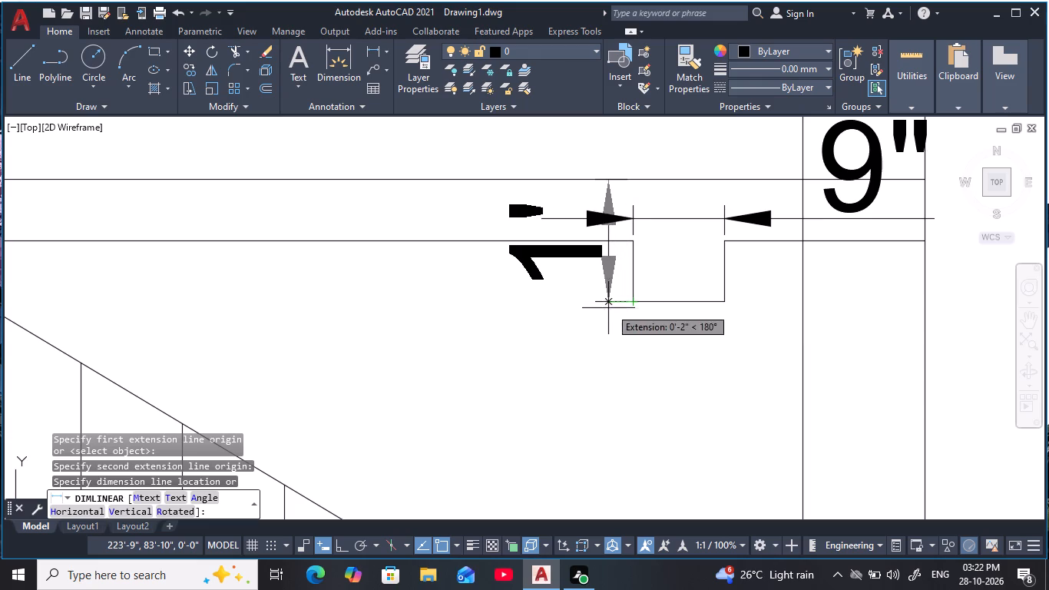
pyautogui.click(600, 310)
# Dimension the second-floor edge beam's depth from slab top to beam underside, outside the wall away from the staircase.
pyautogui.scroll(-2, 397, 297)
pyautogui.moveTo(395, 301); pyautogui.dragTo(1048, 323, button='middle')
pyautogui.scroll(-2, 457, 291)
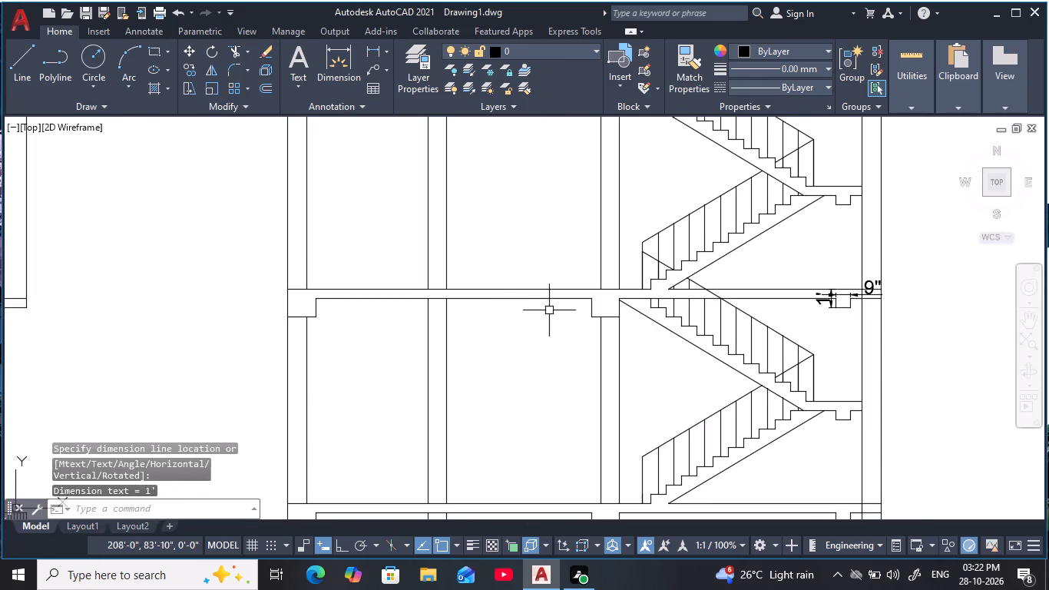
pyautogui.moveTo(277, 259); pyautogui.dragTo(630, 353, button='middle')
pyautogui.scroll(-1, 628, 344)
pyautogui.moveTo(657, 270); pyautogui.dragTo(640, 315, button='middle')
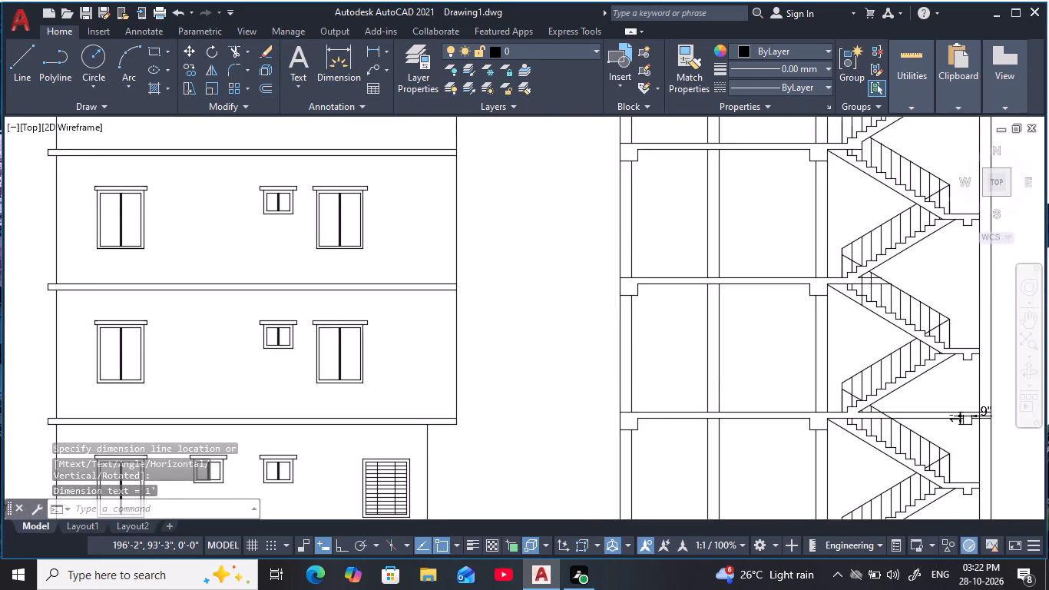
pyautogui.scroll(4, 637, 284)
pyautogui.press('space')
pyautogui.click(600, 247)
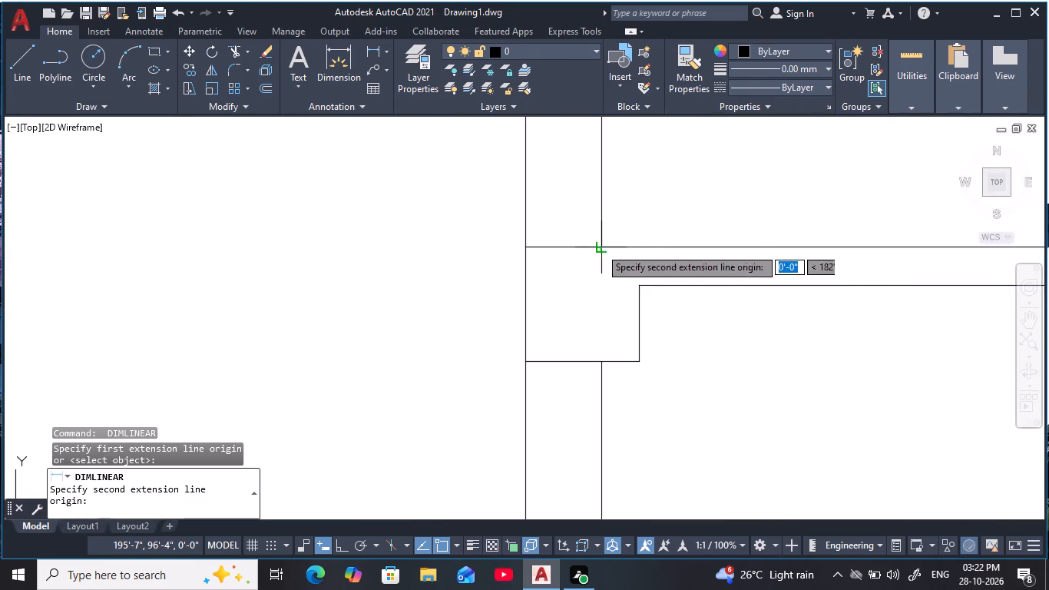
pyautogui.click(600, 363)
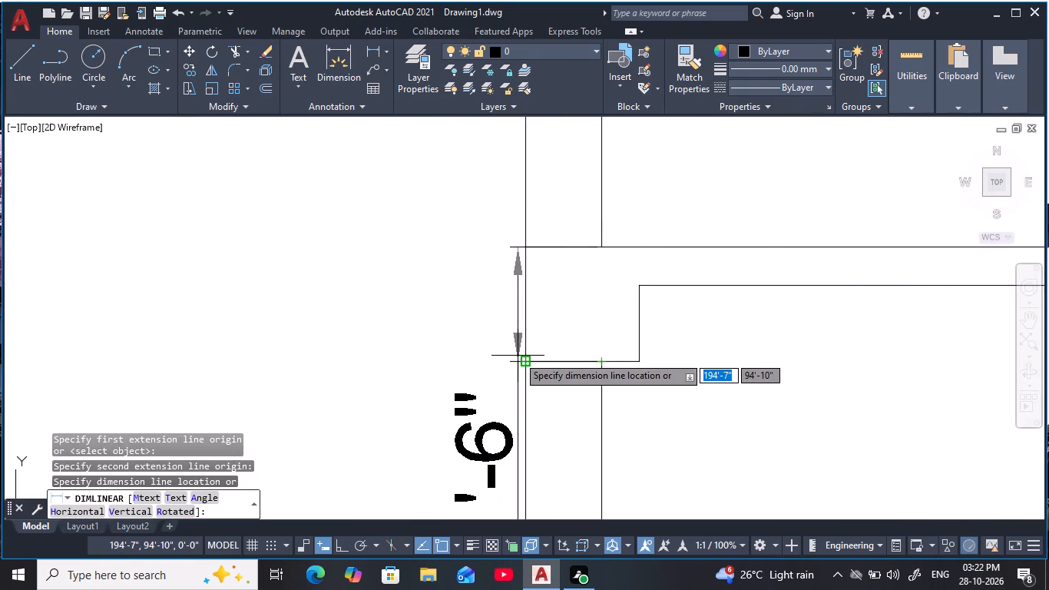
pyautogui.click(497, 361)
# Dimension the underside width of the same second-floor edge beam, placing the dimension below it.
pyautogui.moveTo(730, 395); pyautogui.dragTo(654, 358, button='middle')
pyautogui.scroll(-1, 646, 350)
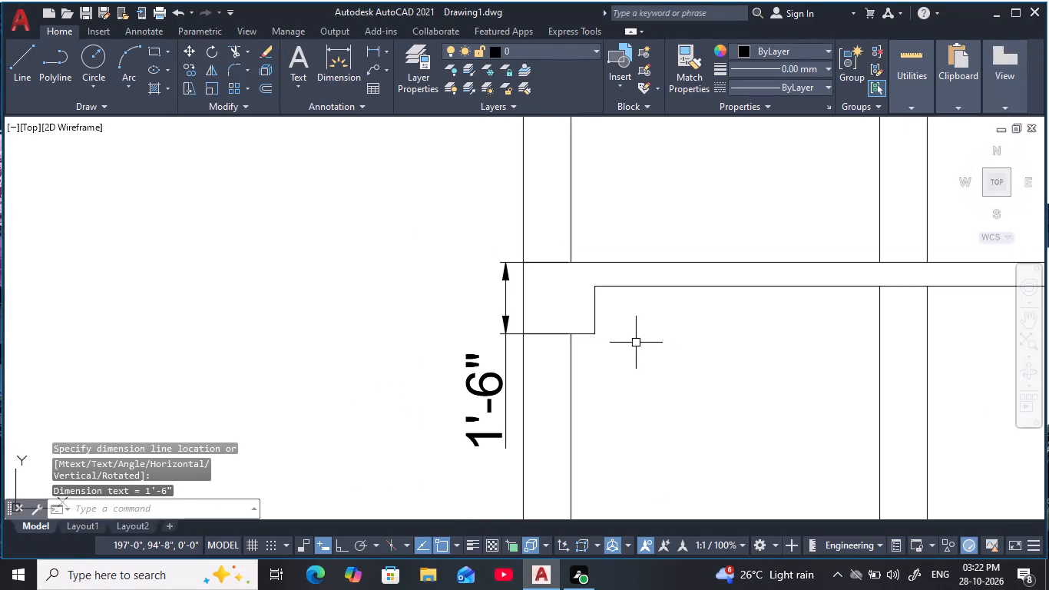
pyautogui.press('space')
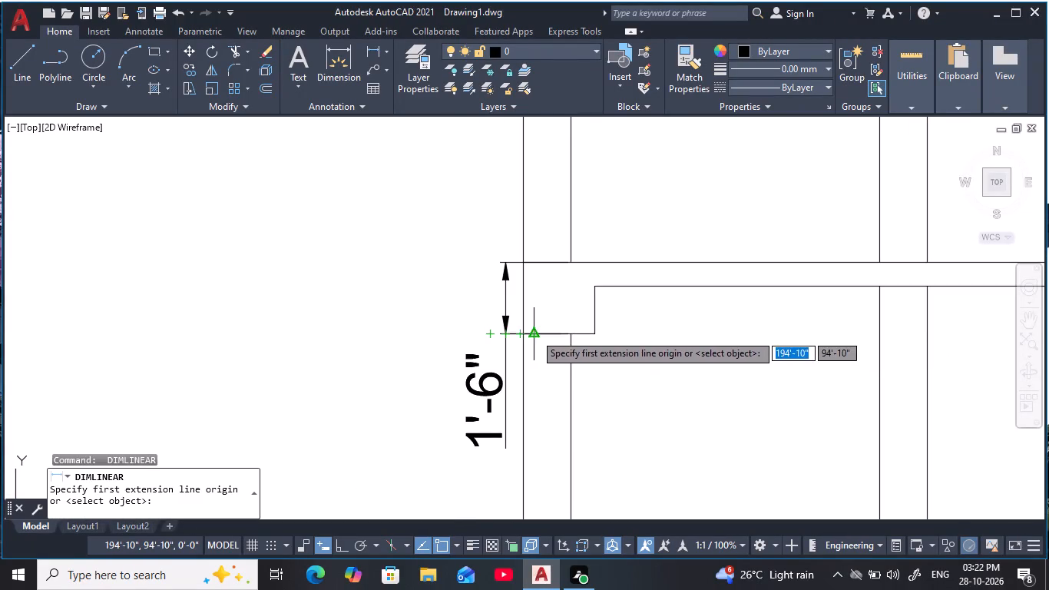
pyautogui.click(526, 336)
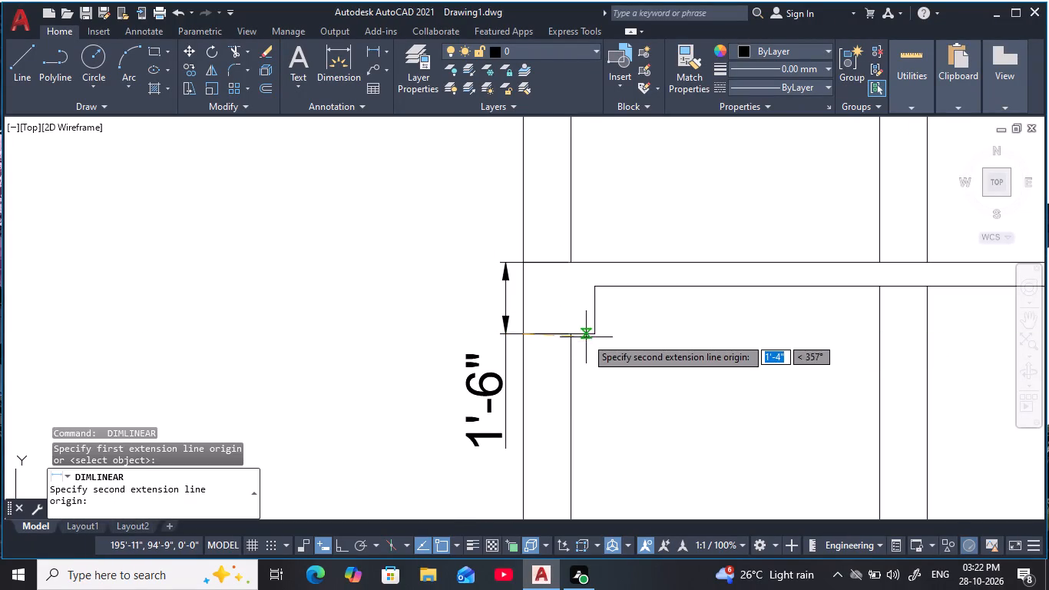
pyautogui.click(594, 334)
pyautogui.click(631, 384)
pyautogui.scroll(-2, 765, 365)
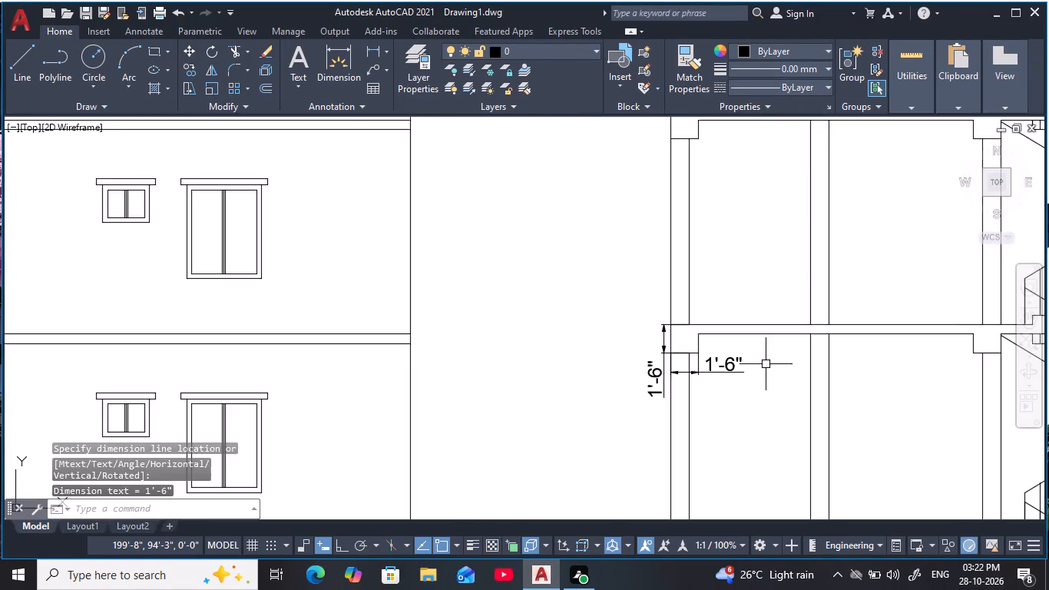
pyautogui.moveTo(766, 365); pyautogui.dragTo(581, 329, button='middle')
pyautogui.scroll(-2, 575, 329)
pyautogui.moveTo(575, 329); pyautogui.dragTo(578, 375, button='middle')
pyautogui.moveTo(656, 324); pyautogui.dragTo(628, 328, button='middle')
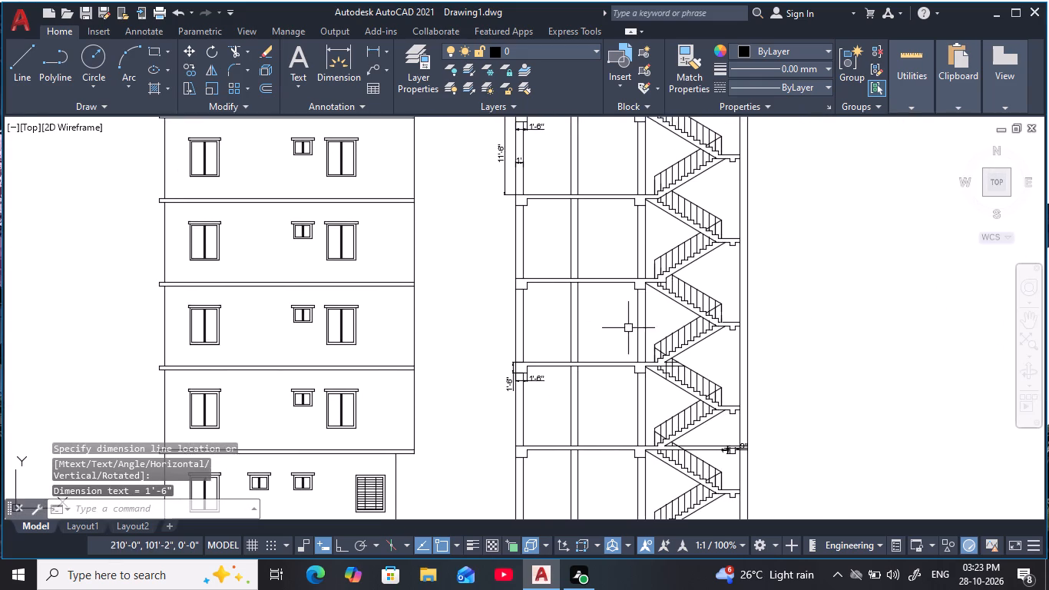
# Dimension the thickness of the intermediate wall between the second-floor and third-floor slabs.
pyautogui.scroll(2, 620, 329)
pyautogui.press('space')
pyautogui.click(494, 360)
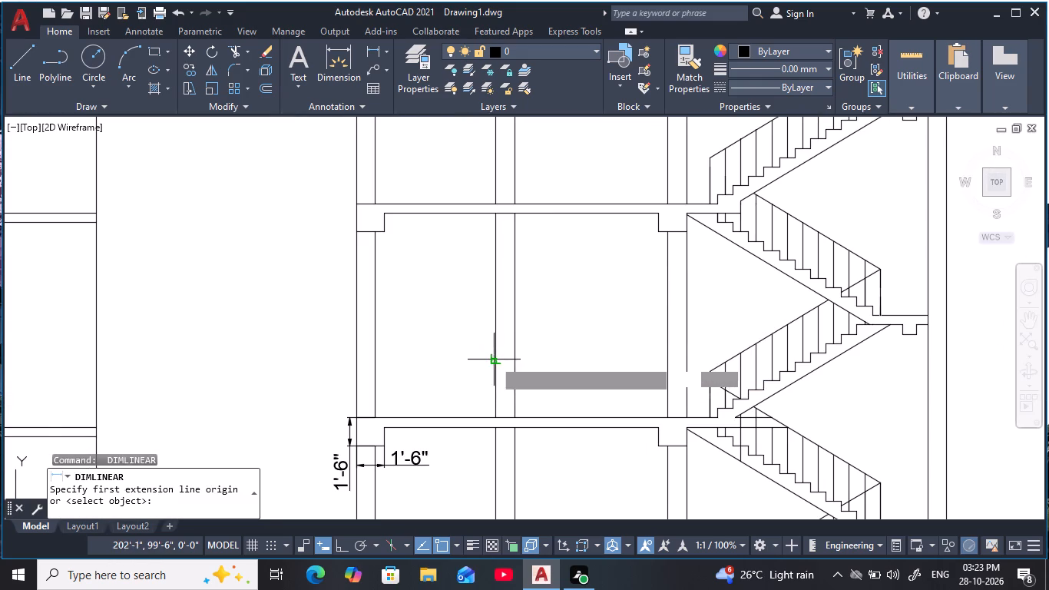
pyautogui.click(515, 360)
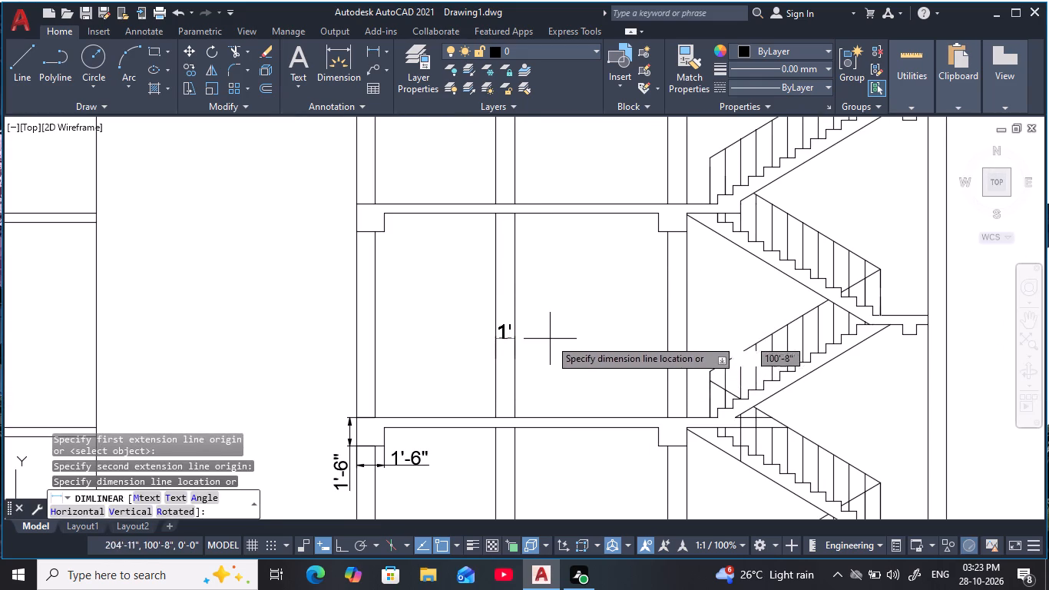
pyautogui.click(550, 339)
# Dimension the third-floor slab's thickness beside the intermediate wall, from its underside to its top face.
pyautogui.moveTo(564, 292); pyautogui.dragTo(584, 409, button='middle')
pyautogui.press('space')
pyautogui.scroll(2, 513, 319)
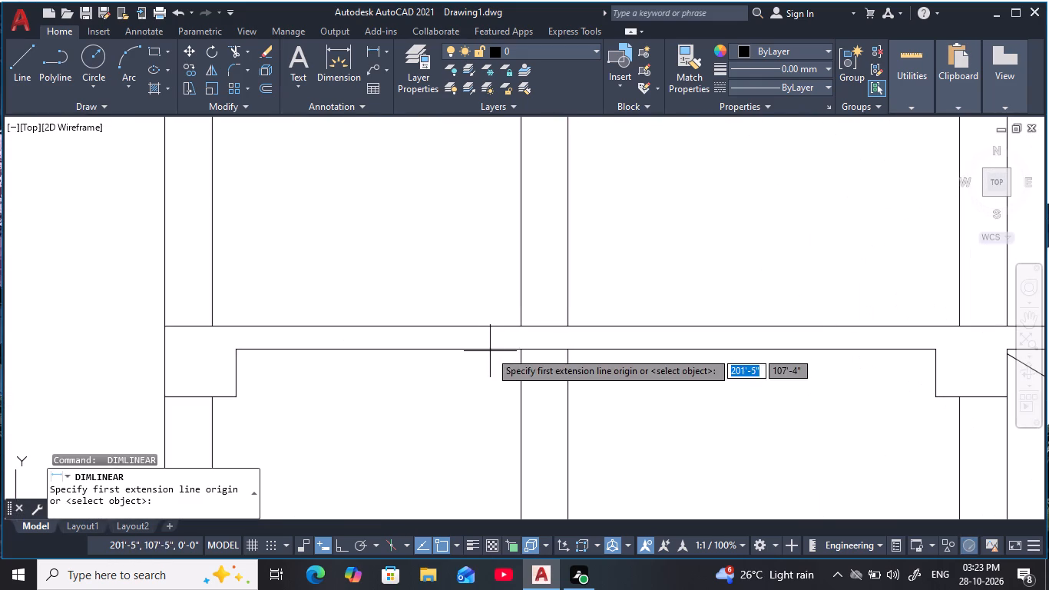
pyautogui.click(490, 351)
pyautogui.click(488, 327)
pyautogui.click(500, 300)
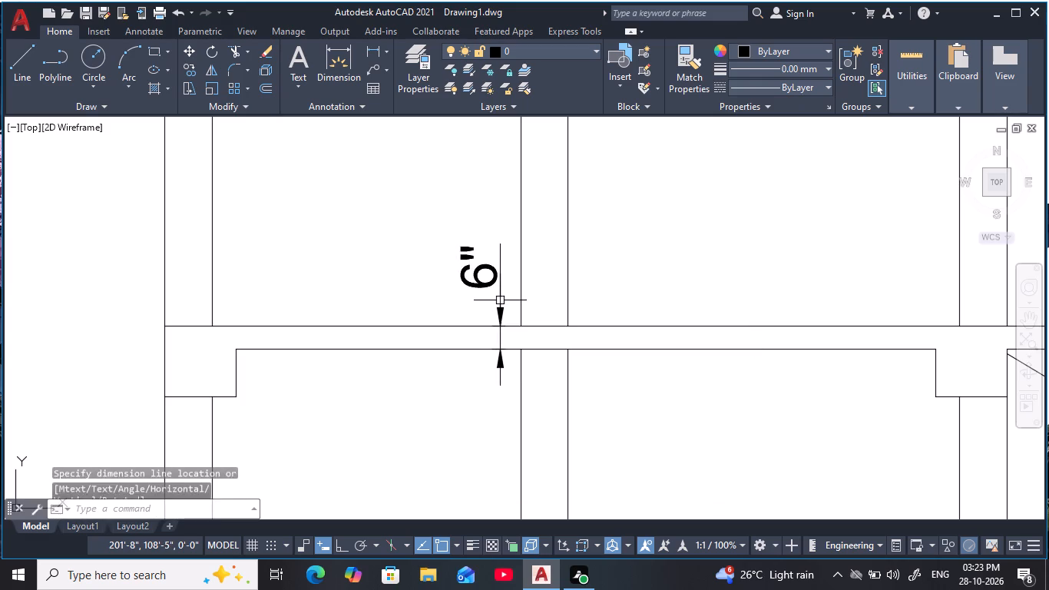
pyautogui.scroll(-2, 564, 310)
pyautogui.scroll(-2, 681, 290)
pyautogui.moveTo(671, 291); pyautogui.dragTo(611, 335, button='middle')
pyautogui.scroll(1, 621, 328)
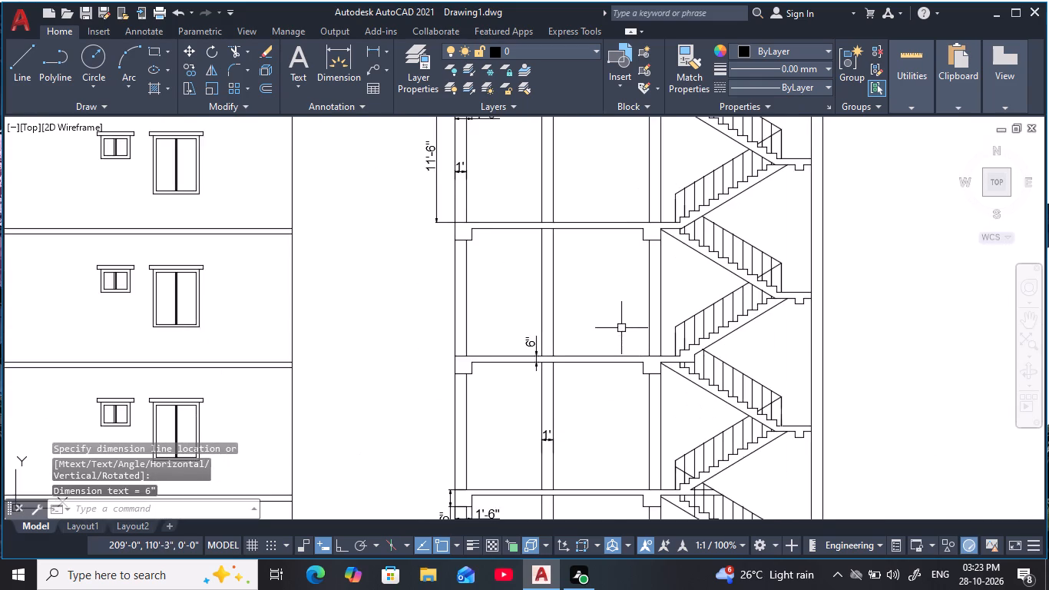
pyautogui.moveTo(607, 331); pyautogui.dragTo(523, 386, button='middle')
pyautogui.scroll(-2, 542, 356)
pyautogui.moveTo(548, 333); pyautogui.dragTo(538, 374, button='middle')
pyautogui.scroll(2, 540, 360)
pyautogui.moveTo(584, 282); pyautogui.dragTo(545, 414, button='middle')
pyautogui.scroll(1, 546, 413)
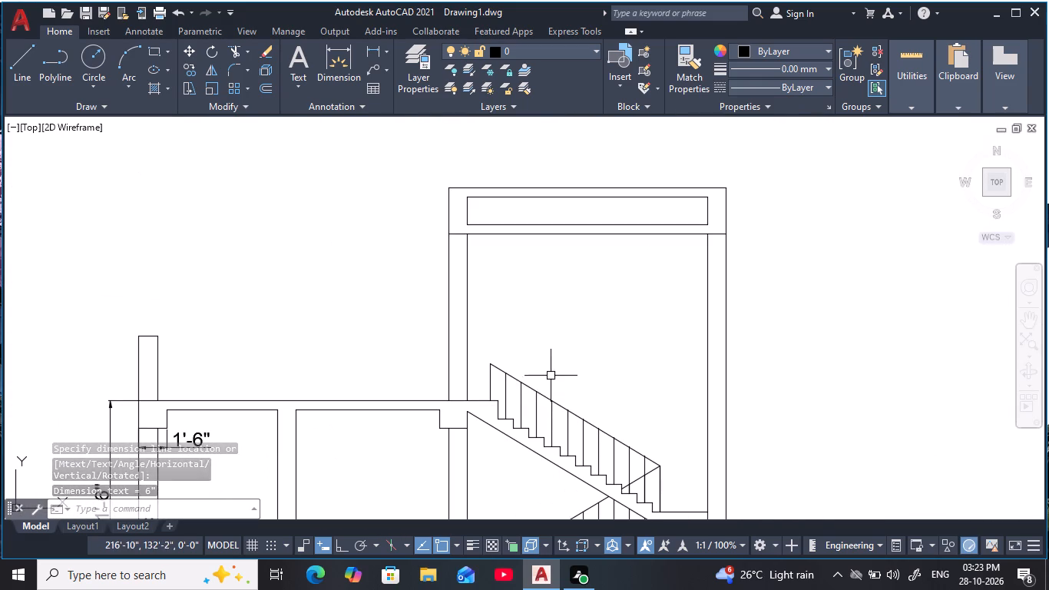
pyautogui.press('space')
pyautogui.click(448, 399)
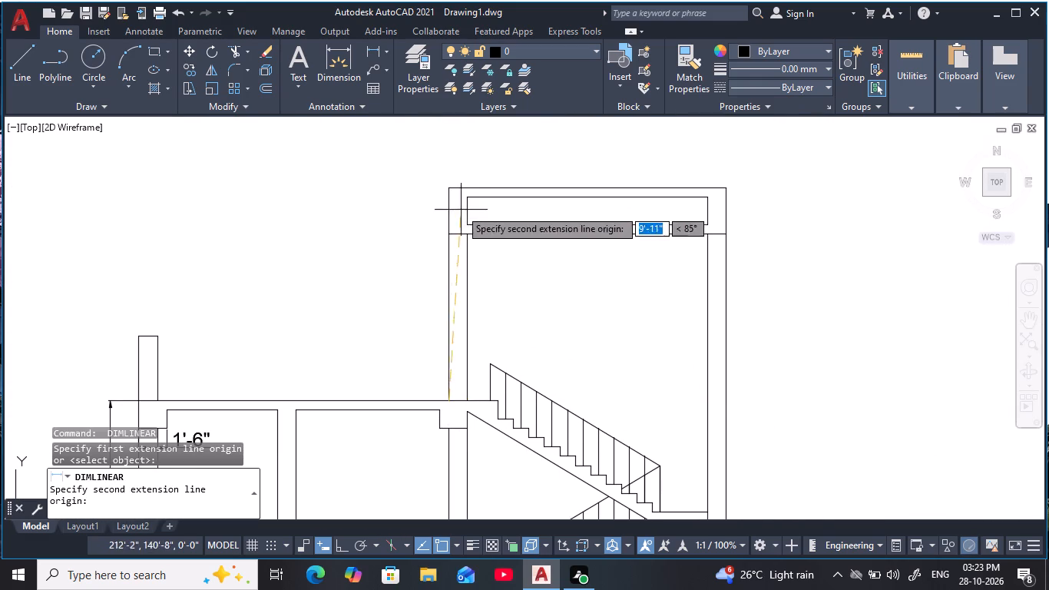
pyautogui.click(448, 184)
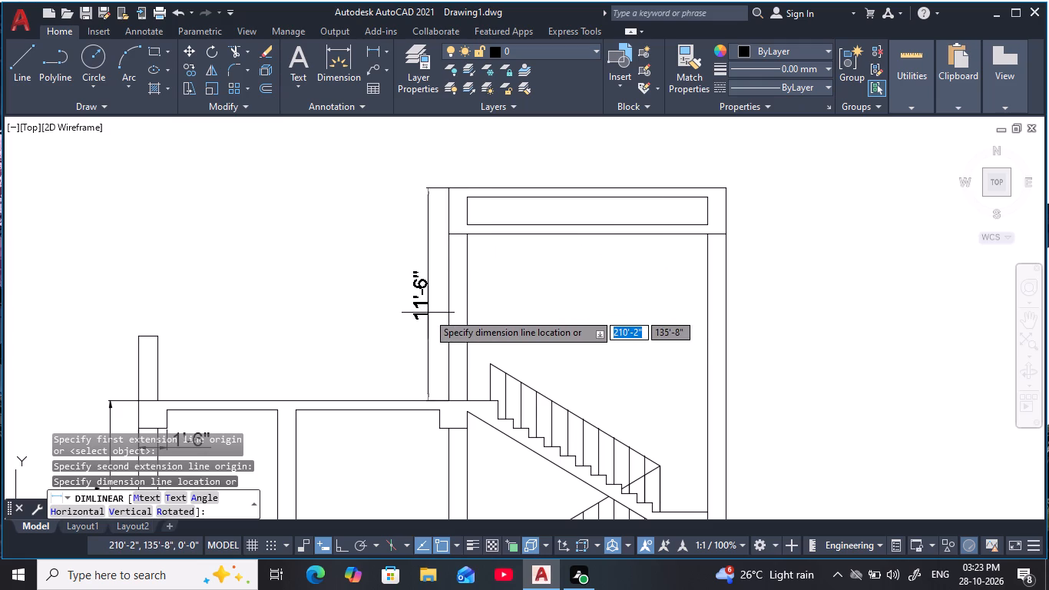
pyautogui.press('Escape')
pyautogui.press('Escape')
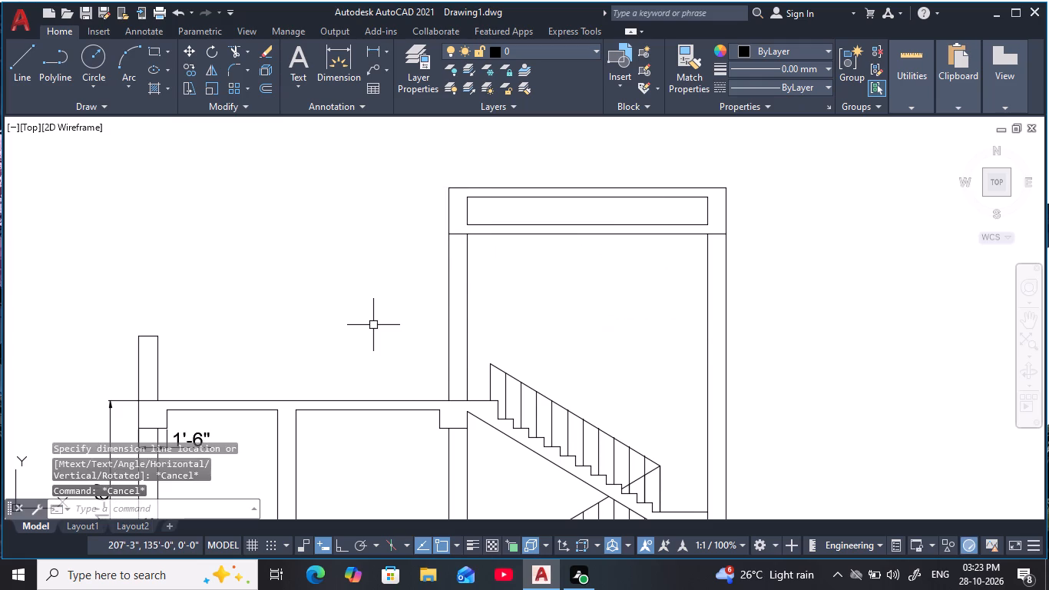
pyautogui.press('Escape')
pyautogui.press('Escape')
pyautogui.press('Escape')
# Draw a horizontal line about 15'-4" long from the roof parapet's inner top corner to the stair tower's outer wall face.
pyautogui.press('l')
pyautogui.press('space')
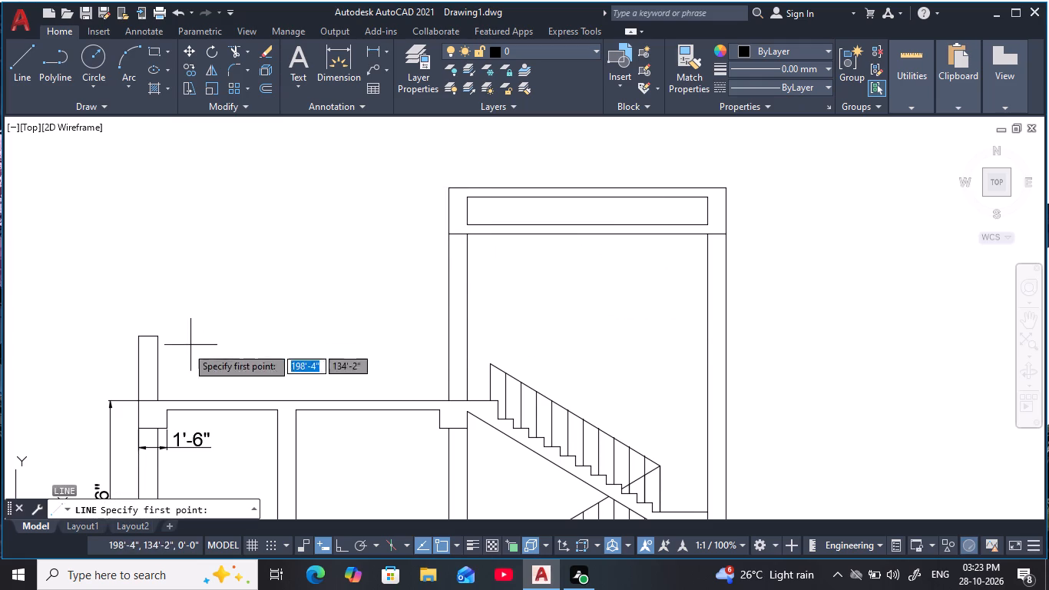
pyautogui.click(155, 336)
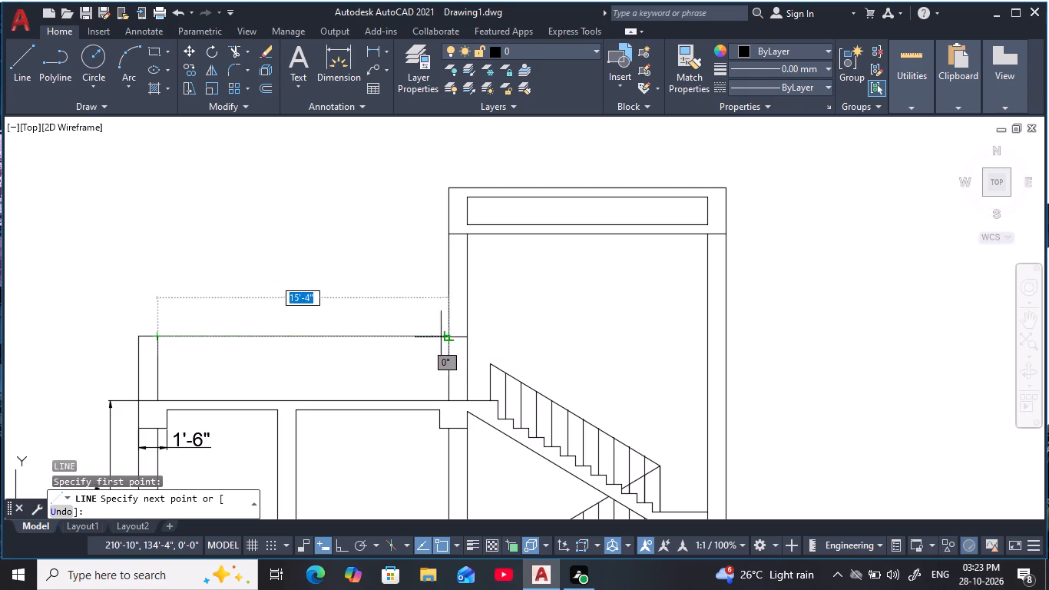
pyautogui.click(446, 336)
pyautogui.press('Escape')
pyautogui.press('Escape')
pyautogui.press('Escape')
pyautogui.press('Escape')
pyautogui.press('Escape')
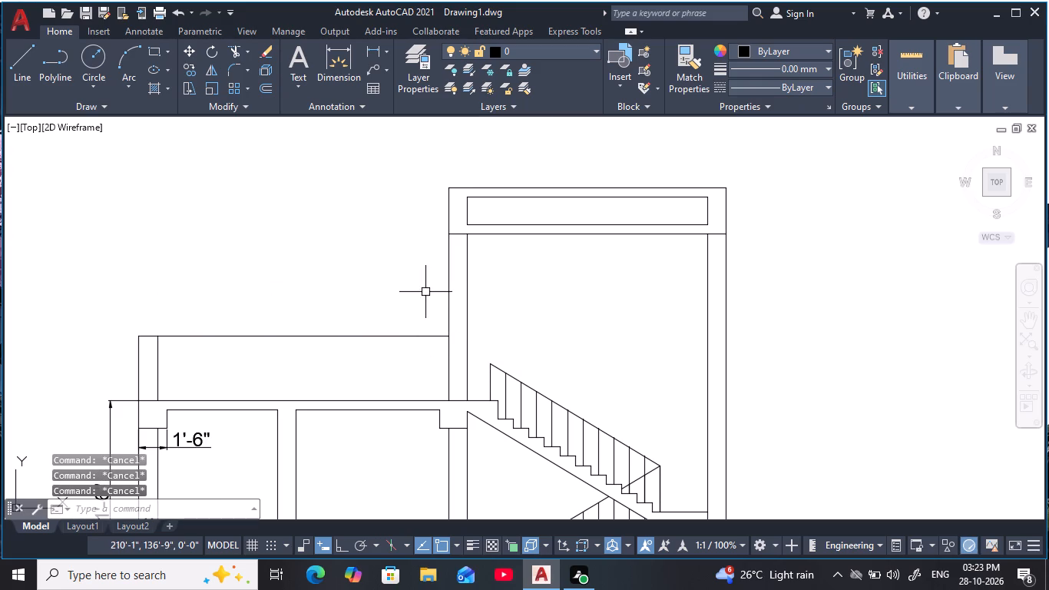
pyautogui.press('Escape')
# Dimension the roof parapet's height from the roof slab's top to the parapet's top, placing the dimension outside the wall.
pyautogui.moveTo(427, 291); pyautogui.dragTo(412, 287, button='middle')
pyautogui.scroll(-1, 412, 287)
pyautogui.press('Escape')
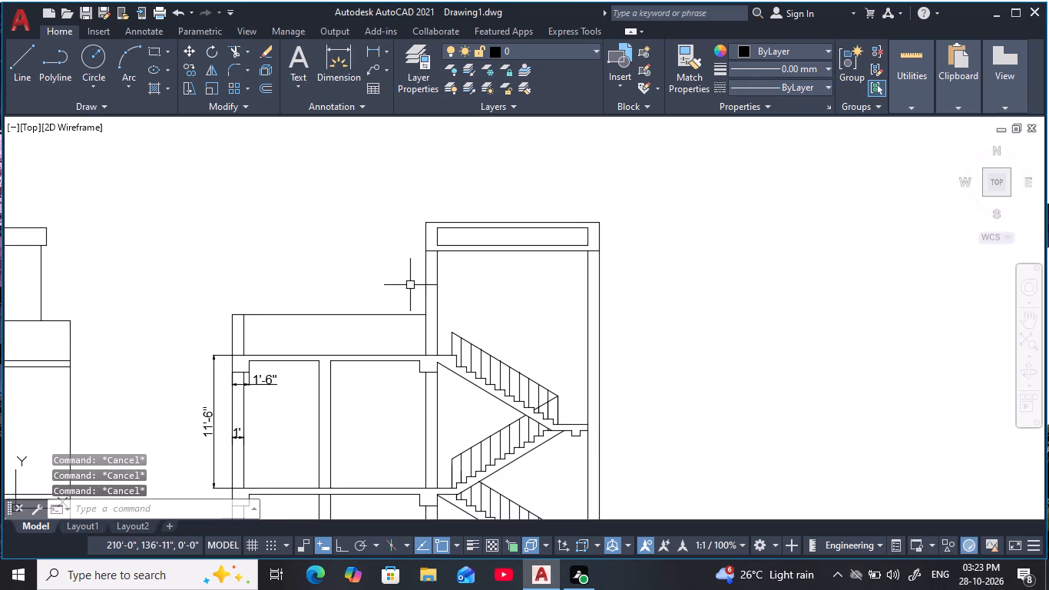
pyautogui.write('DLI')
pyautogui.press('space')
pyautogui.scroll(3, 265, 341)
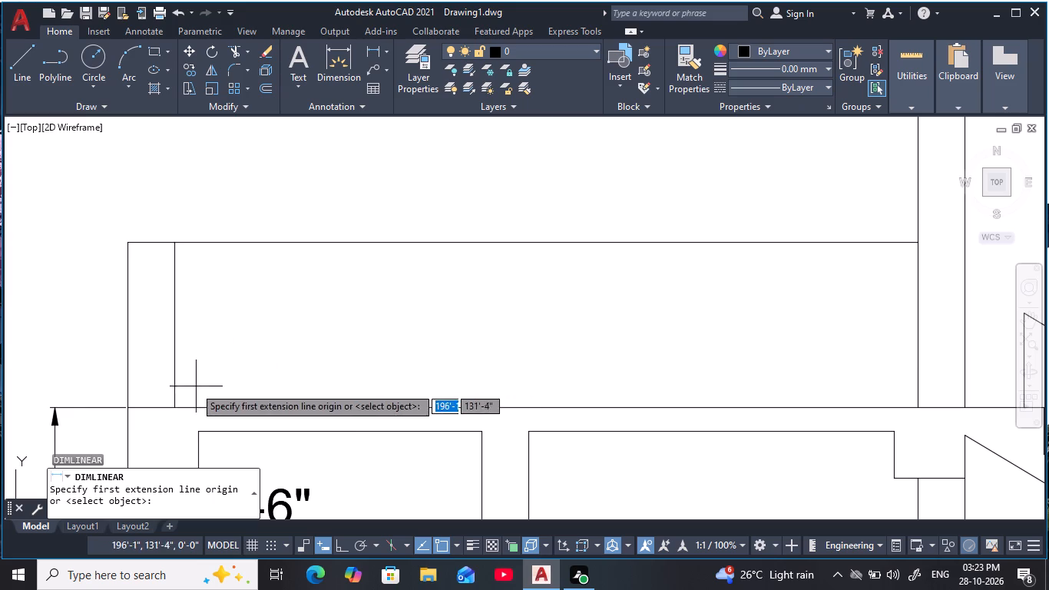
pyautogui.click(125, 408)
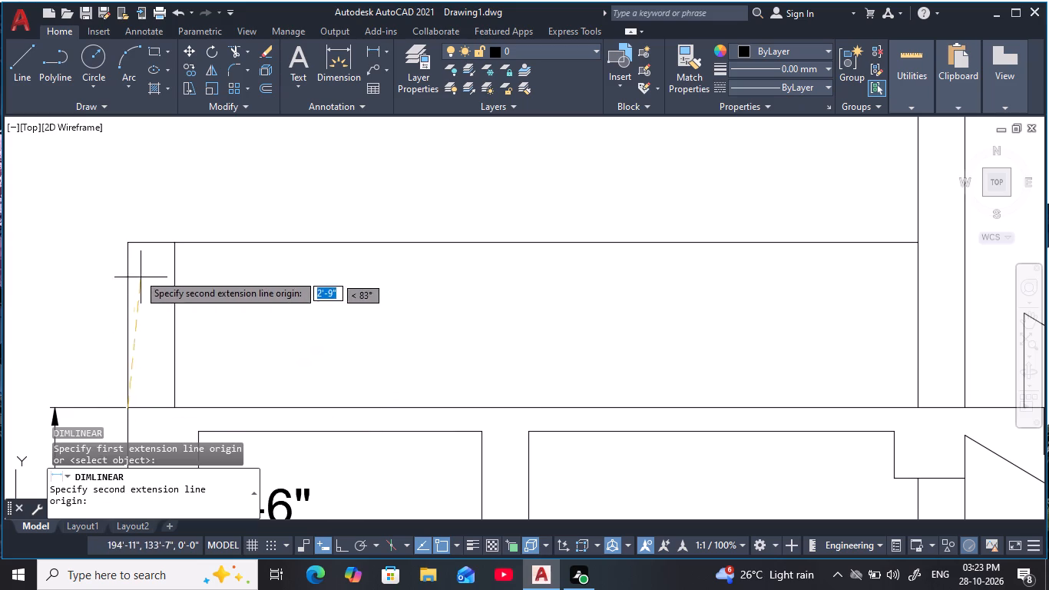
pyautogui.click(131, 245)
pyautogui.click(114, 254)
# Dimension the stair tower's height from the parapet top line to the tower's top, placing the dimension outside its wall.
pyautogui.moveTo(345, 232); pyautogui.dragTo(332, 249, button='middle')
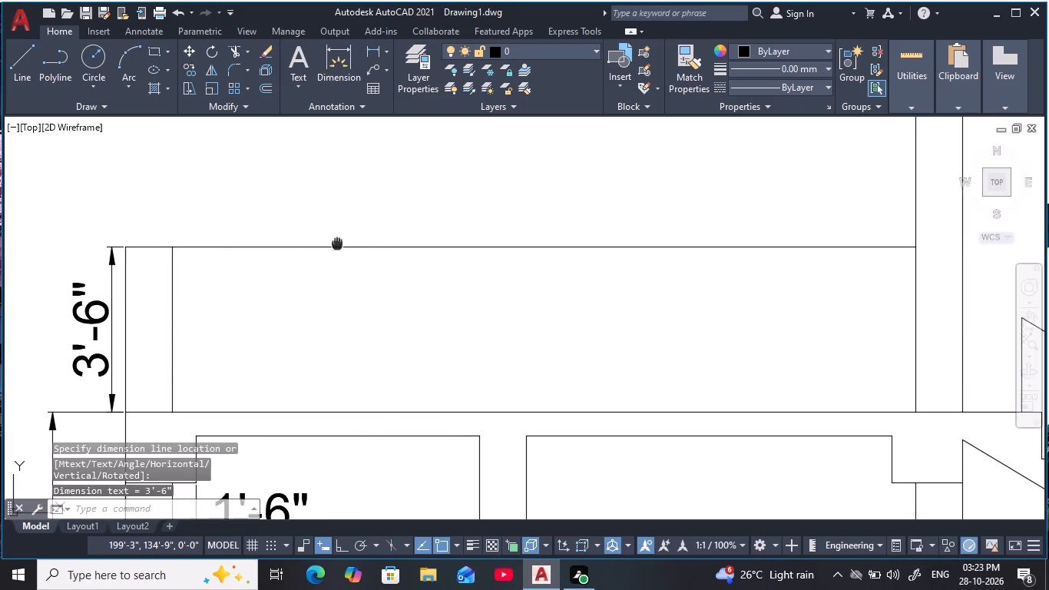
pyautogui.moveTo(332, 249); pyautogui.dragTo(206, 348, button='middle')
pyautogui.press('space')
pyautogui.moveTo(814, 386); pyautogui.dragTo(622, 475, button='middle')
pyautogui.moveTo(709, 374); pyautogui.dragTo(547, 469, button='middle')
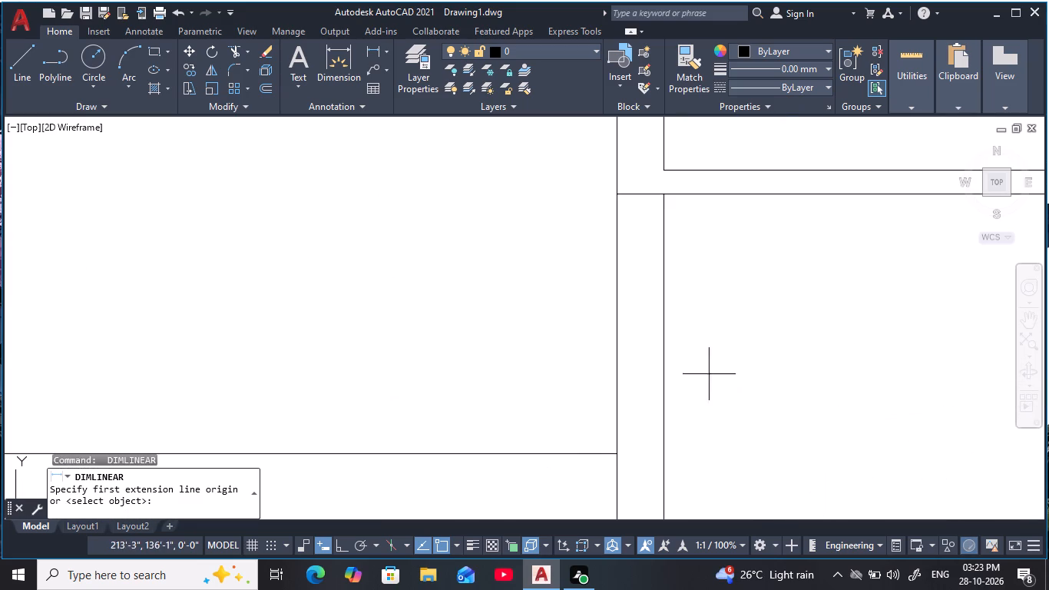
pyautogui.click(615, 450)
pyautogui.moveTo(581, 323); pyautogui.dragTo(547, 510, button='middle')
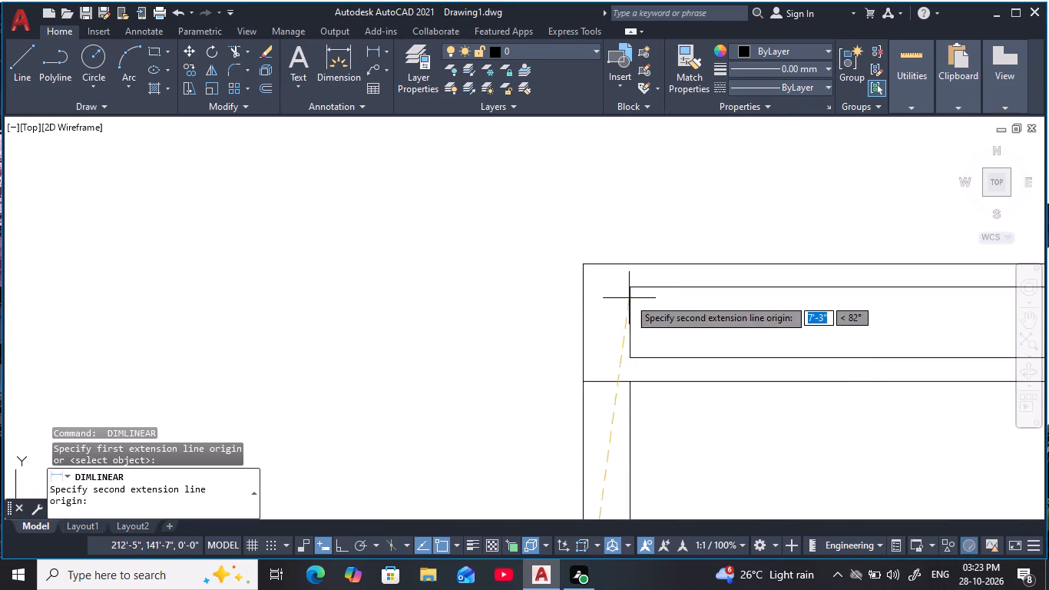
pyautogui.click(585, 264)
pyautogui.click(535, 309)
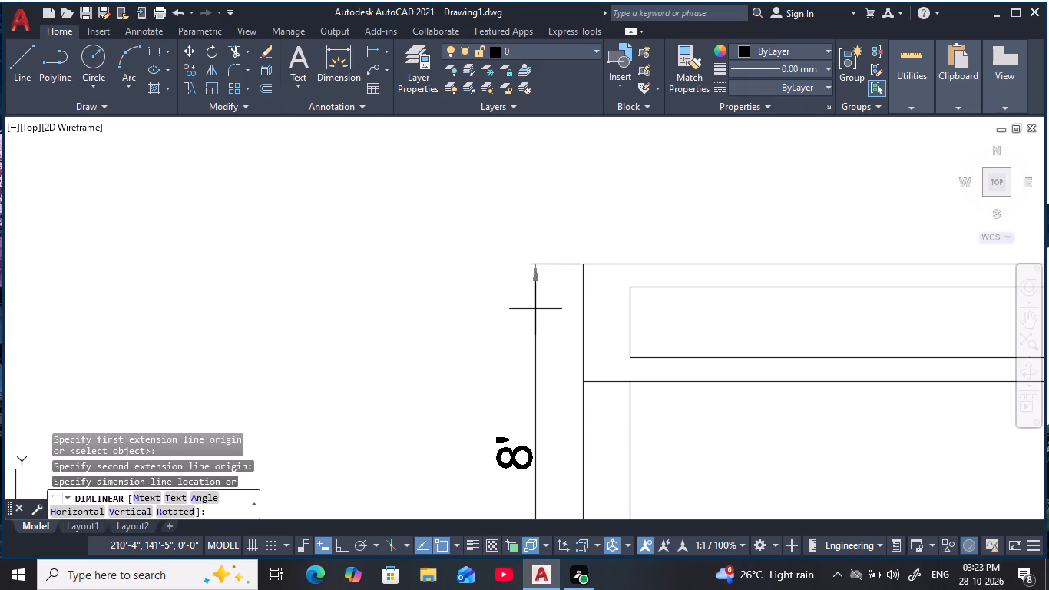
# Examine the dimensioned section from the stair tower down through the staircase flights and landings to the lower floors.
pyautogui.scroll(-3, 642, 399)
pyautogui.moveTo(636, 390); pyautogui.dragTo(463, 270, button='middle')
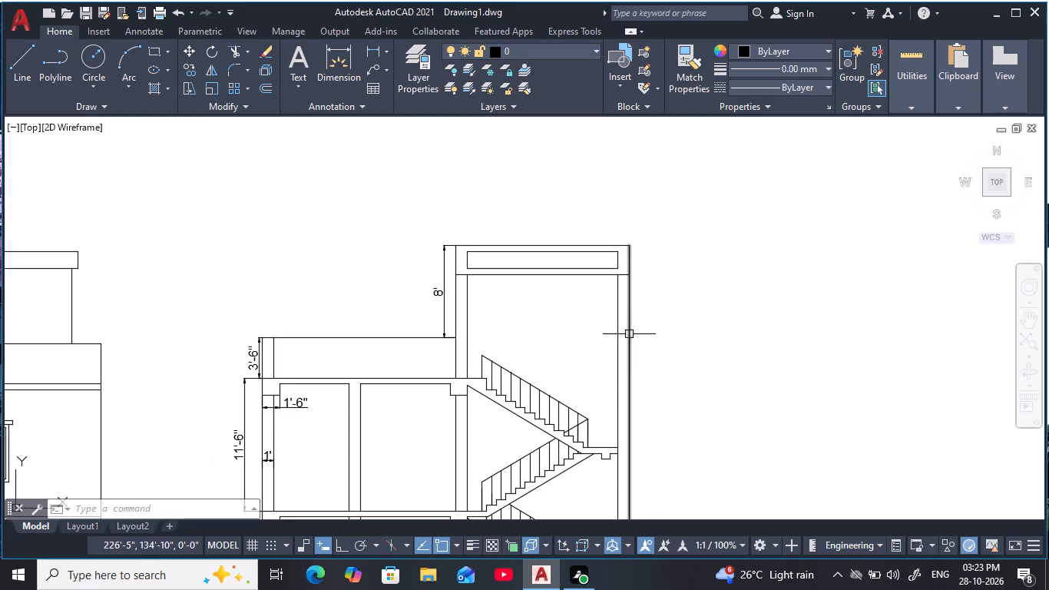
pyautogui.moveTo(639, 375); pyautogui.dragTo(730, 246, button='middle')
pyautogui.scroll(-1, 752, 378)
pyautogui.moveTo(753, 376); pyautogui.dragTo(733, 356, button='middle')
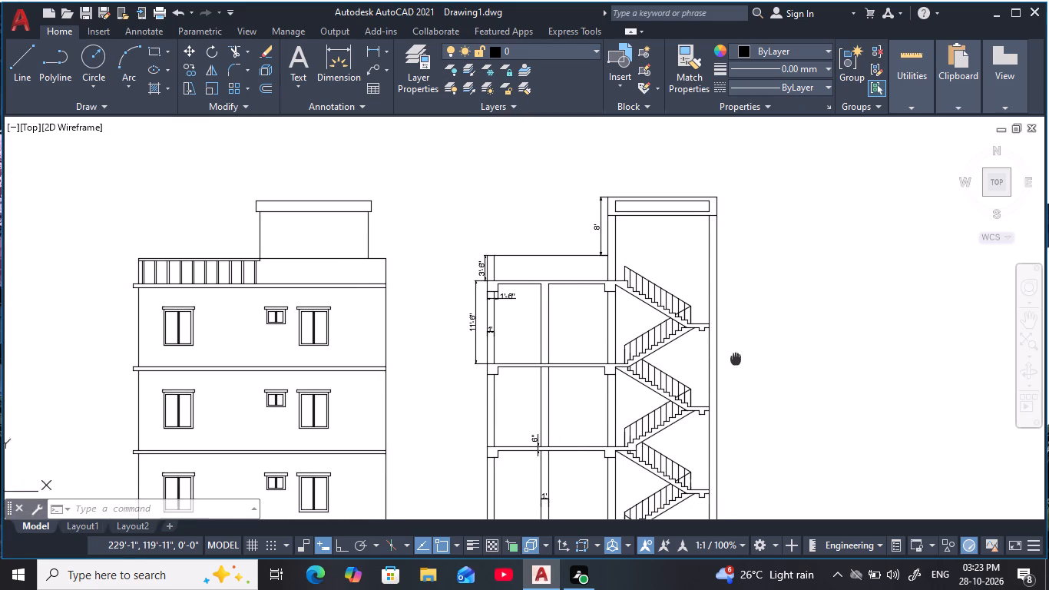
pyautogui.moveTo(733, 356); pyautogui.dragTo(731, 352, button='middle')
pyautogui.scroll(2, 677, 341)
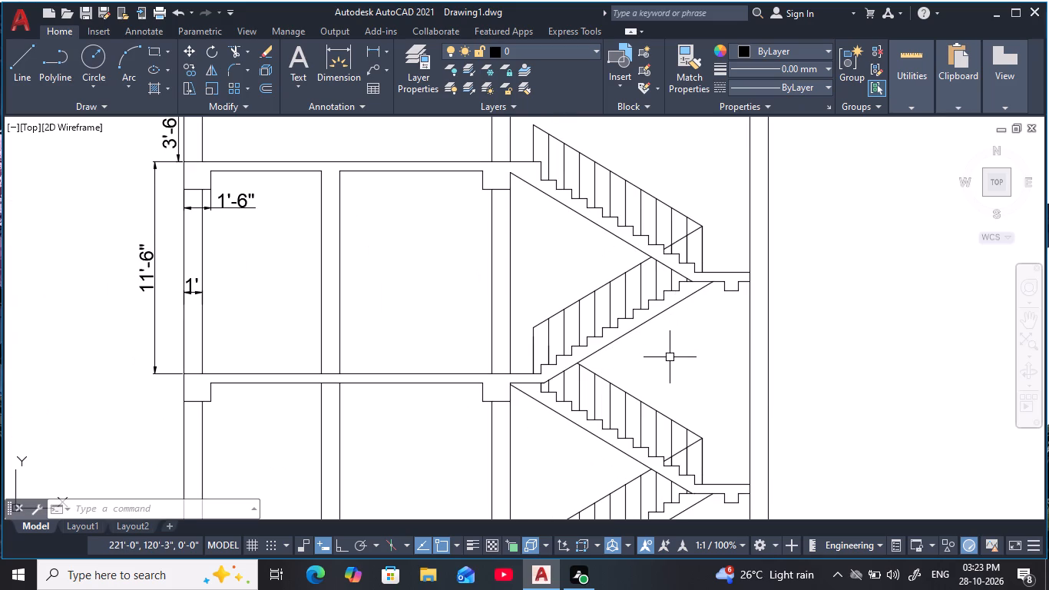
pyautogui.moveTo(670, 357); pyautogui.dragTo(676, 383, button='middle')
pyautogui.moveTo(713, 405); pyautogui.dragTo(717, 353, button='middle')
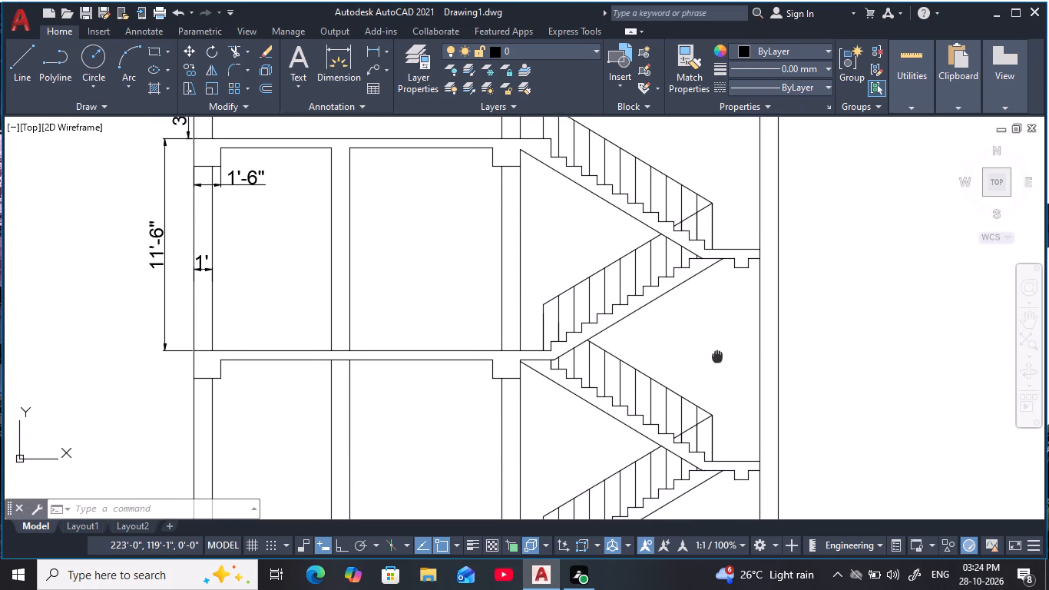
pyautogui.moveTo(717, 353); pyautogui.dragTo(716, 350, button='middle')
pyautogui.scroll(-1, 714, 363)
pyautogui.moveTo(714, 363); pyautogui.dragTo(654, 295, button='middle')
pyautogui.moveTo(675, 413); pyautogui.dragTo(732, 268, button='middle')
pyautogui.scroll(1, 734, 266)
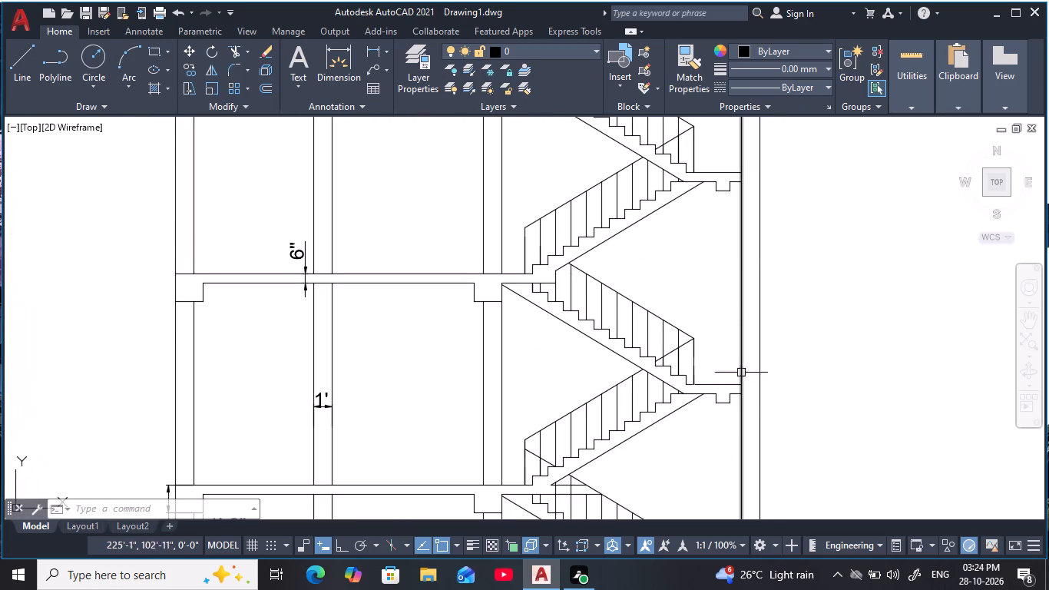
pyautogui.moveTo(732, 433); pyautogui.dragTo(776, 296, button='middle')
pyautogui.scroll(-1, 775, 299)
pyautogui.moveTo(748, 369); pyautogui.dragTo(707, 305, button='middle')
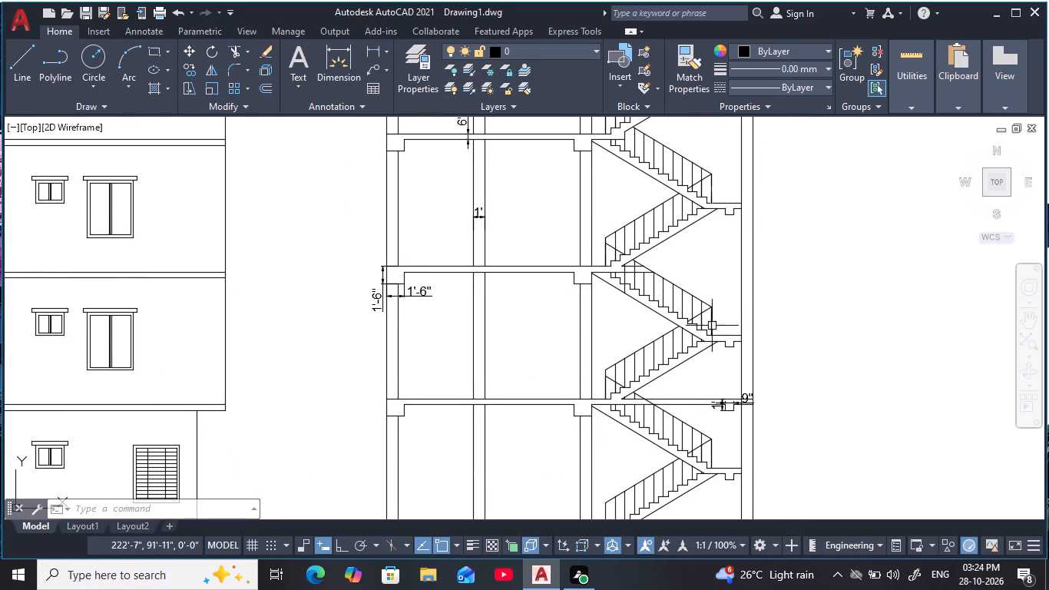
pyautogui.moveTo(683, 238); pyautogui.dragTo(697, 343, button='middle')
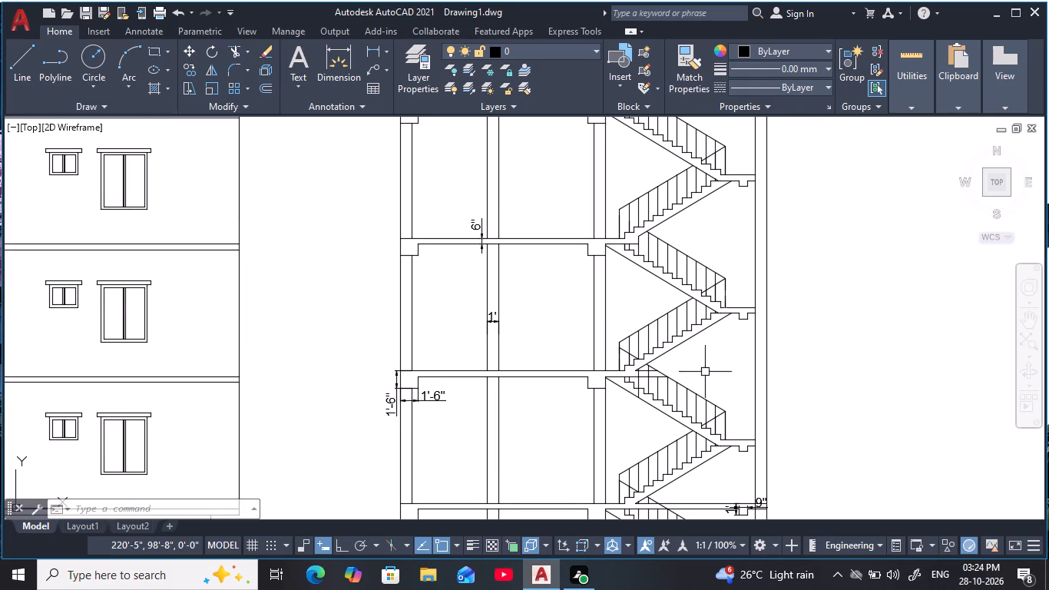
pyautogui.moveTo(693, 449); pyautogui.dragTo(690, 417, button='middle')
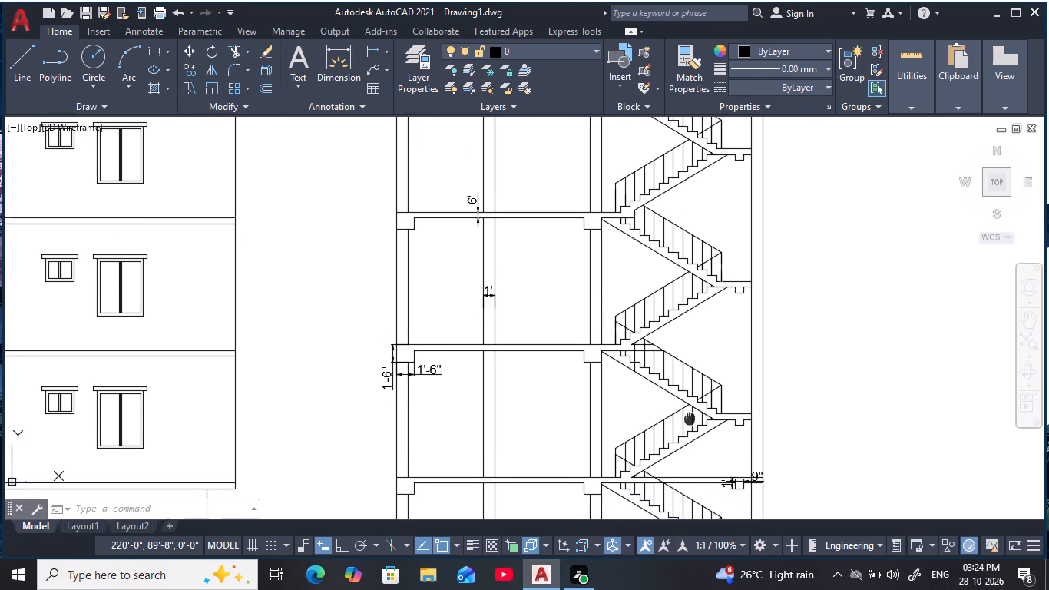
pyautogui.moveTo(690, 417); pyautogui.dragTo(690, 413, button='middle')
# With Trim active, examine where the floor slab lines and the descending flight's railing balusters overlap beside the staircase.
pyautogui.scroll(1, 690, 413)
pyautogui.scroll(2, 634, 281)
pyautogui.moveTo(646, 290); pyautogui.dragTo(679, 315, button='middle')
pyautogui.scroll(1, 680, 315)
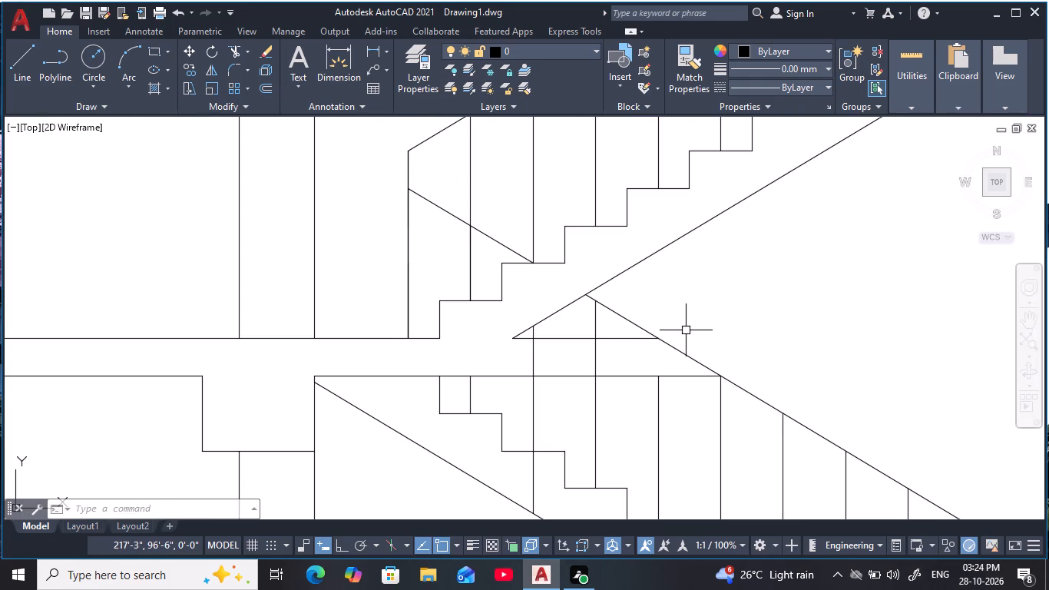
pyautogui.moveTo(691, 330); pyautogui.dragTo(680, 305, button='middle')
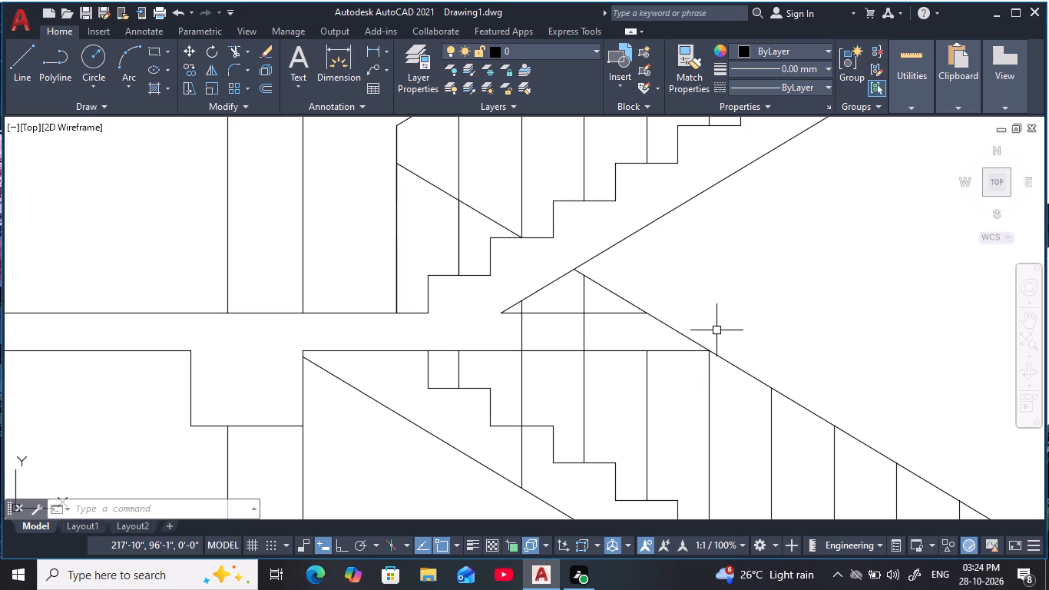
pyautogui.write('TR')
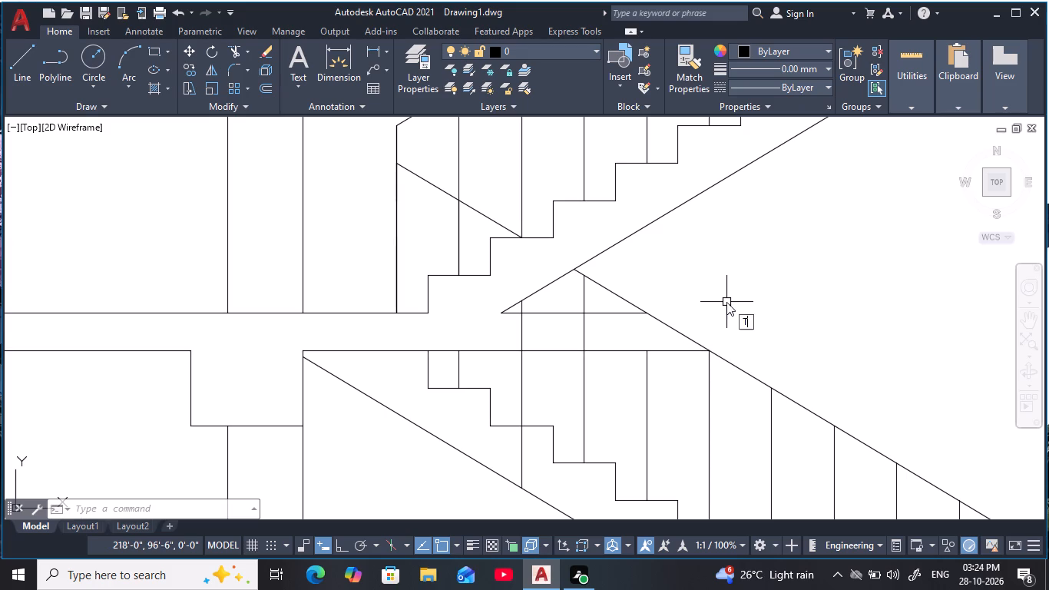
pyautogui.press('space')
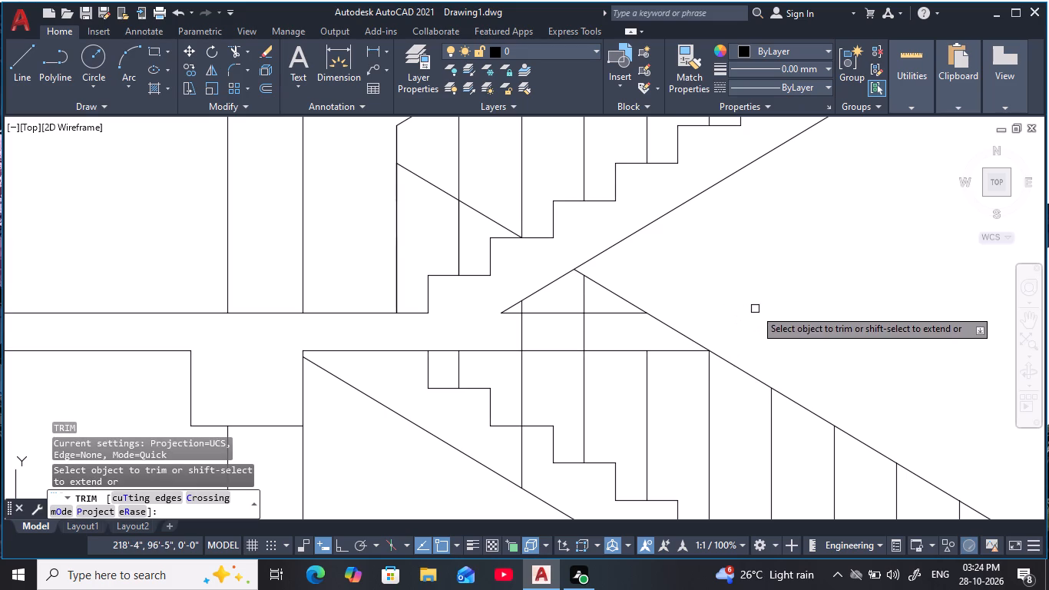
pyautogui.moveTo(755, 309); pyautogui.dragTo(752, 329, button='middle')
pyautogui.scroll(-1, 756, 327)
pyautogui.moveTo(756, 327); pyautogui.dragTo(674, 350, button='middle')
pyautogui.scroll(1, 653, 380)
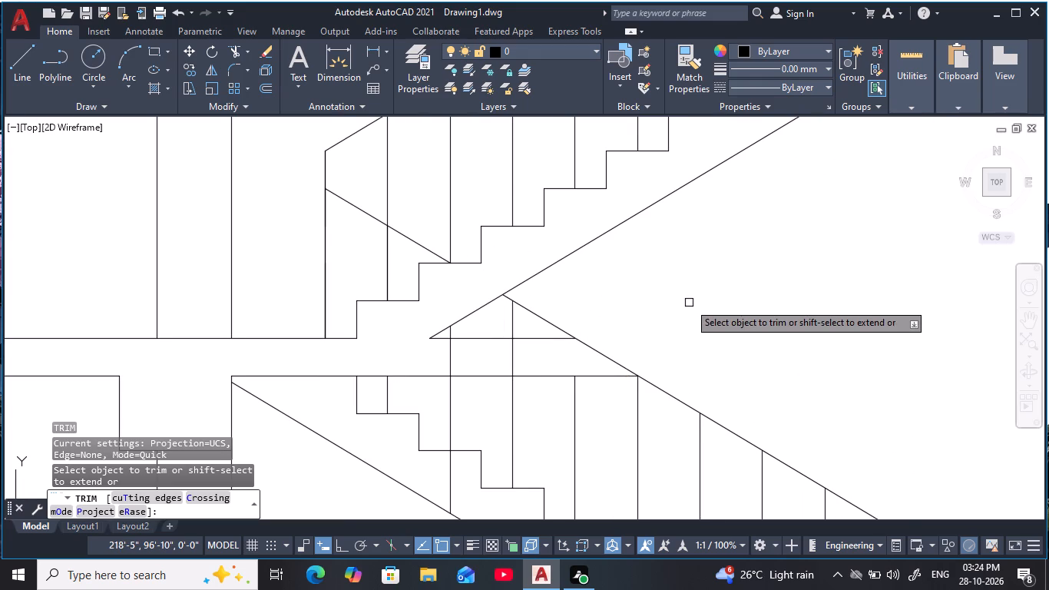
pyautogui.moveTo(680, 308); pyautogui.dragTo(693, 340, button='middle')
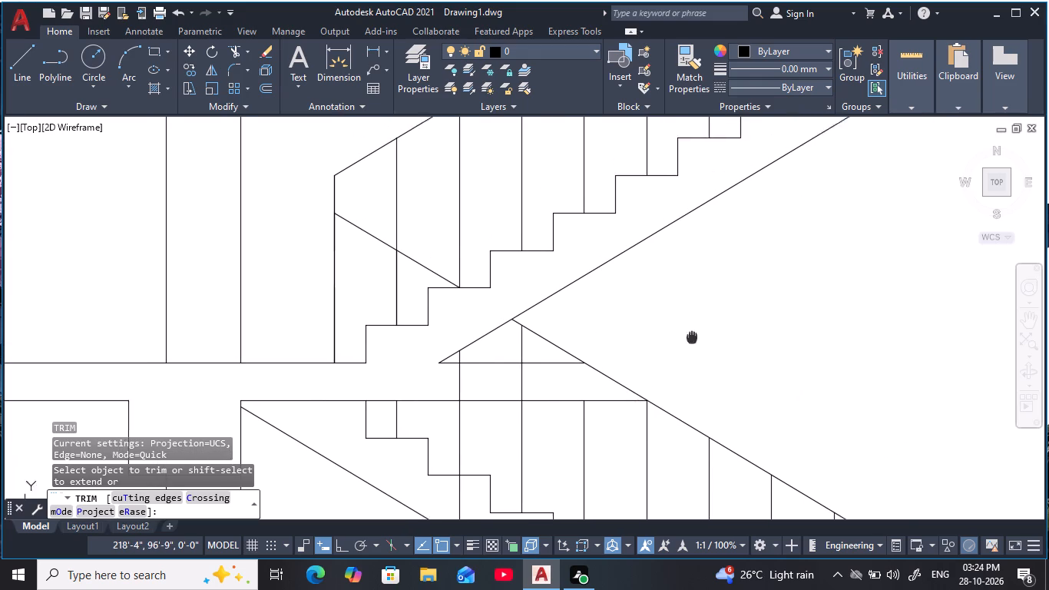
pyautogui.moveTo(693, 340); pyautogui.dragTo(696, 343, button='middle')
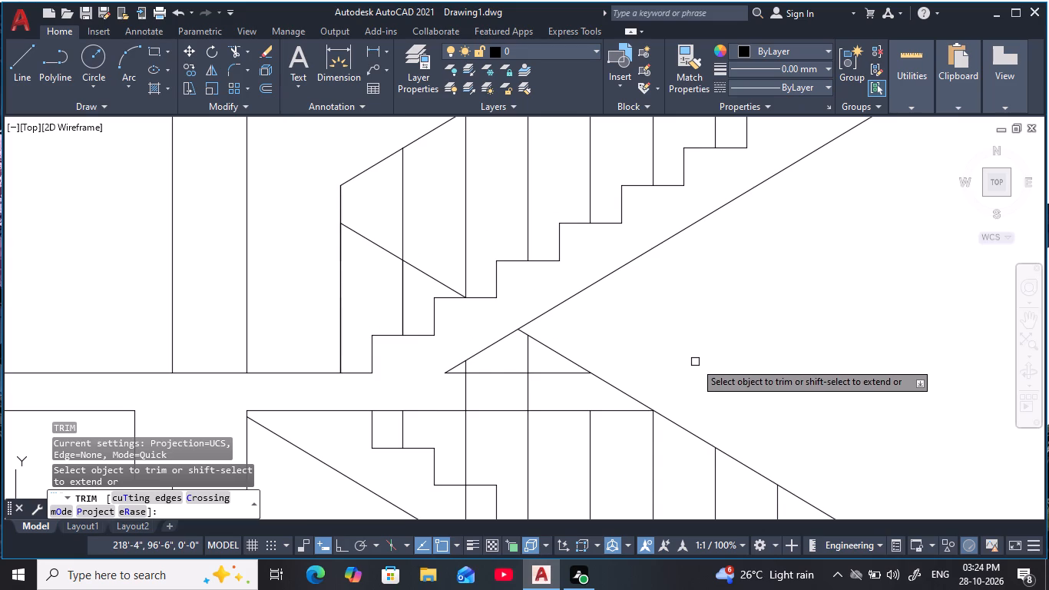
pyautogui.moveTo(697, 357); pyautogui.dragTo(679, 329, button='middle')
pyautogui.scroll(-1, 666, 346)
pyautogui.moveTo(663, 360); pyautogui.dragTo(685, 430, button='middle')
pyautogui.scroll(1, 685, 431)
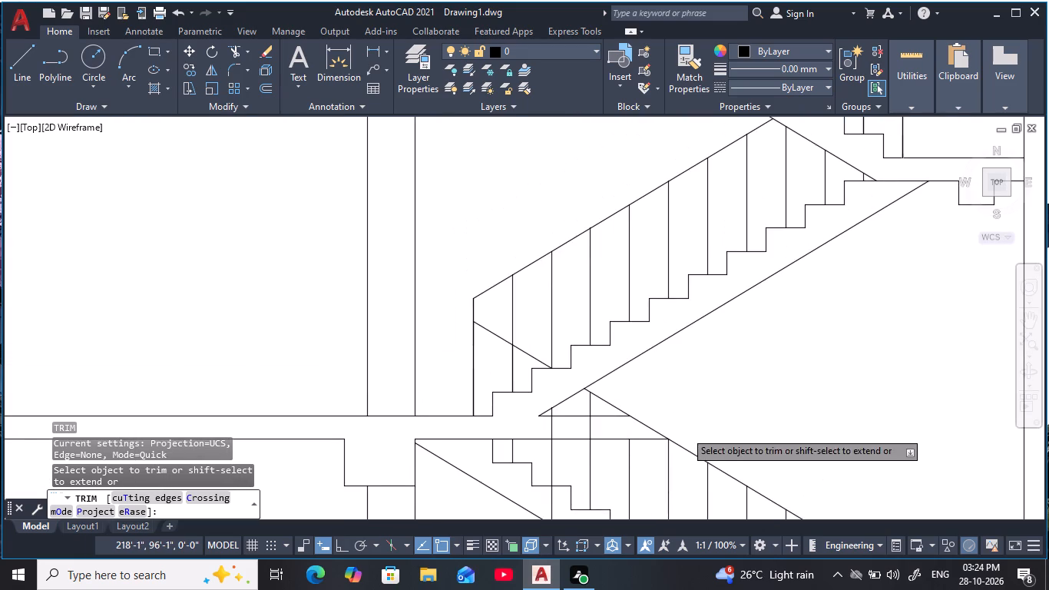
pyautogui.moveTo(685, 431); pyautogui.dragTo(724, 372, button='middle')
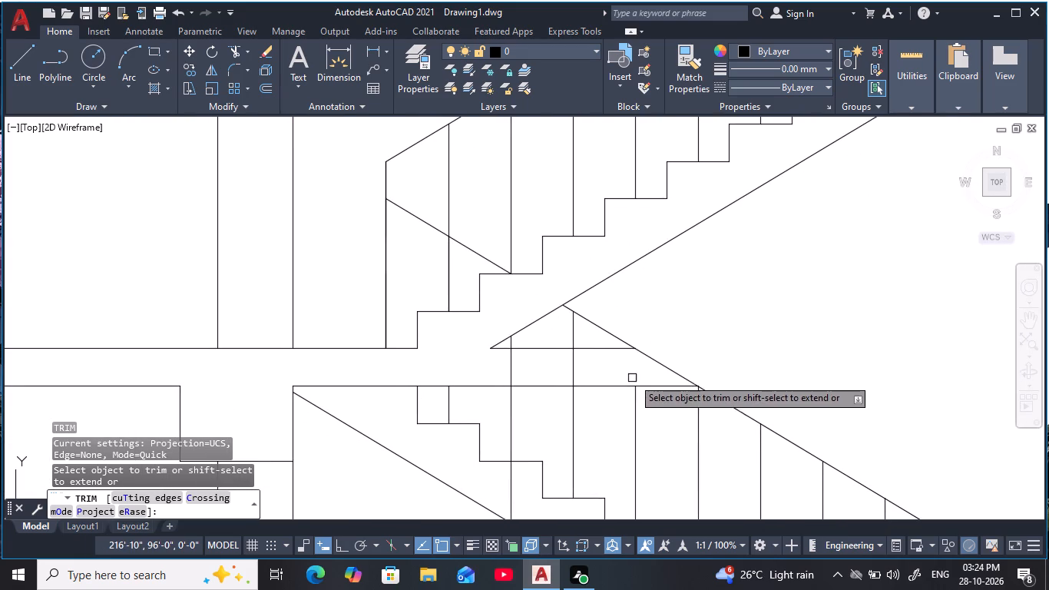
pyautogui.scroll(-1, 724, 347)
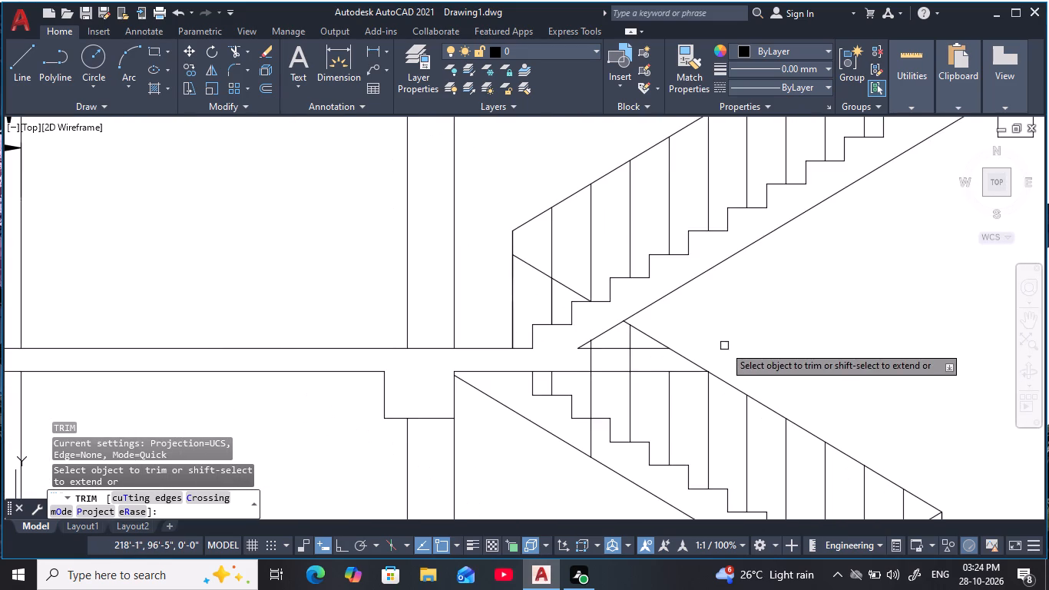
pyautogui.moveTo(724, 346); pyautogui.dragTo(610, 340, button='middle')
pyautogui.scroll(-1, 625, 336)
pyautogui.moveTo(637, 330); pyautogui.dragTo(601, 367, button='middle')
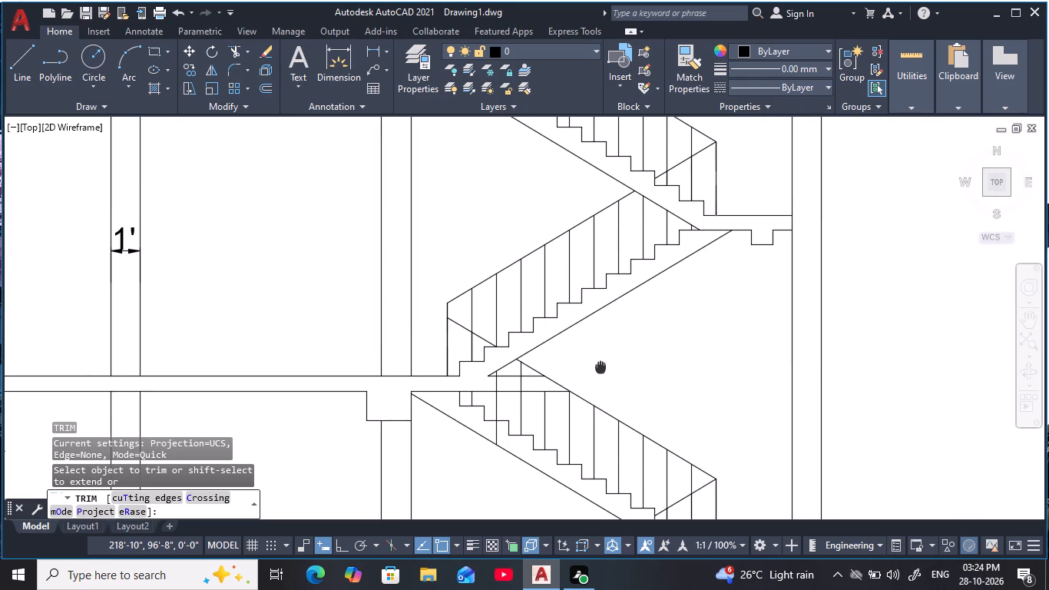
pyautogui.moveTo(601, 367); pyautogui.dragTo(598, 370, button='middle')
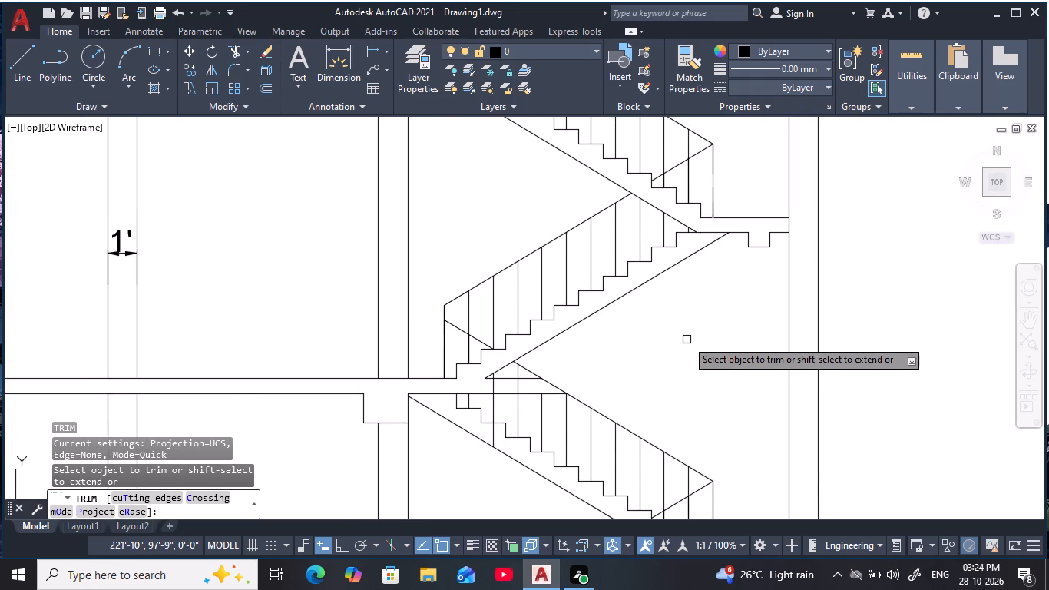
pyautogui.scroll(-1, 687, 340)
pyautogui.scroll(4, 579, 371)
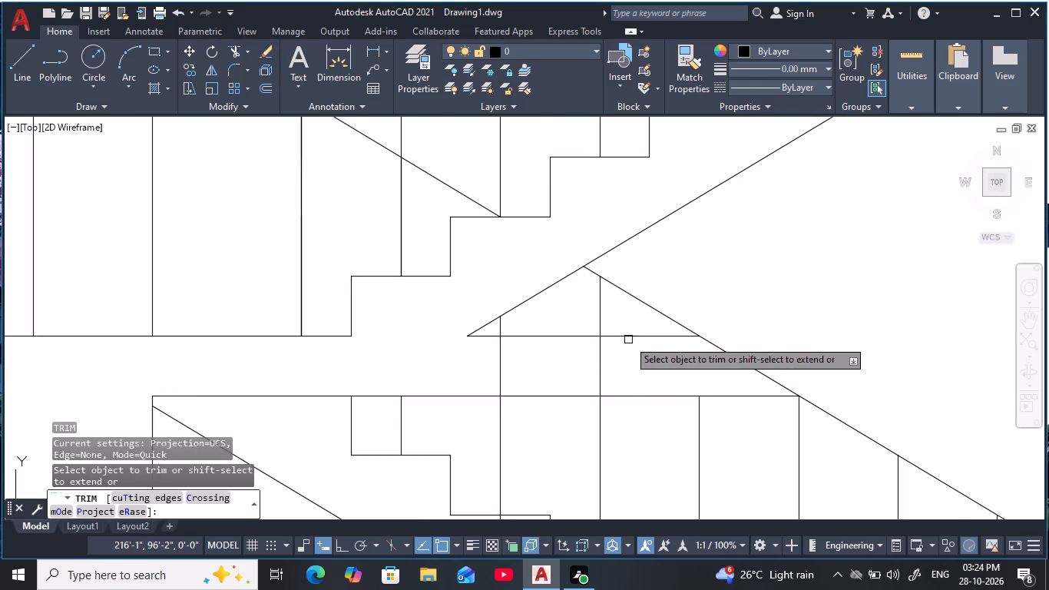
pyautogui.scroll(-2, 791, 300)
pyautogui.moveTo(773, 303); pyautogui.dragTo(530, 346, button='middle')
pyautogui.scroll(-2, 536, 346)
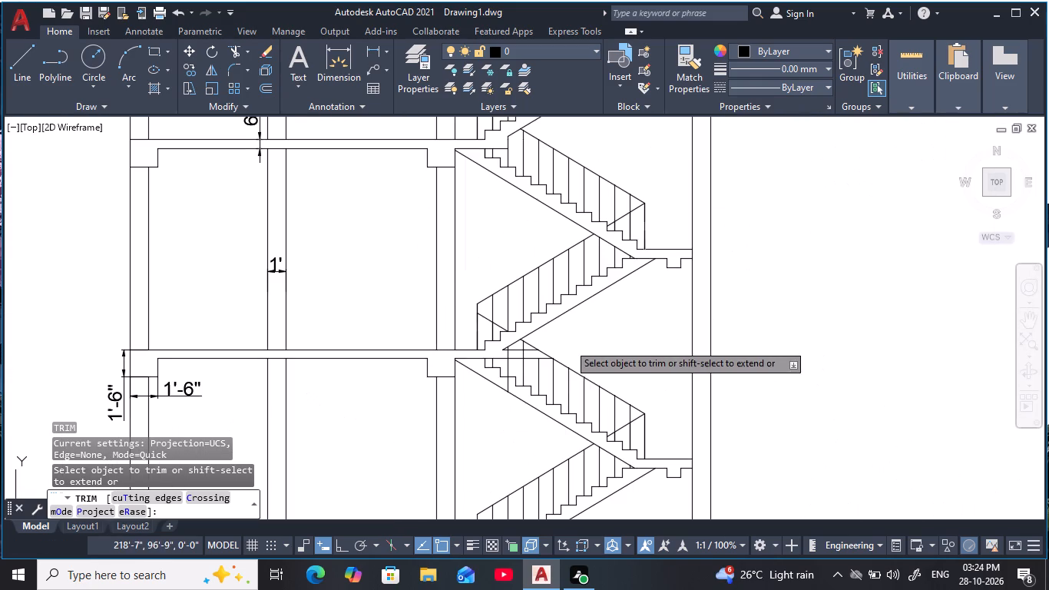
pyautogui.scroll(-1, 569, 353)
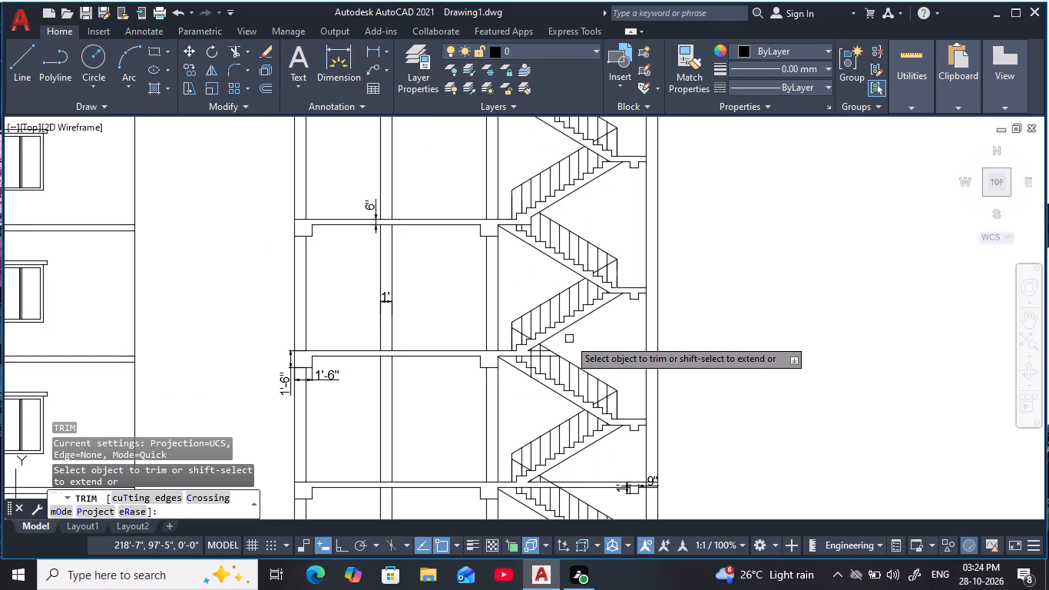
pyautogui.scroll(1, 564, 342)
pyautogui.moveTo(596, 361); pyautogui.dragTo(625, 227, button='middle')
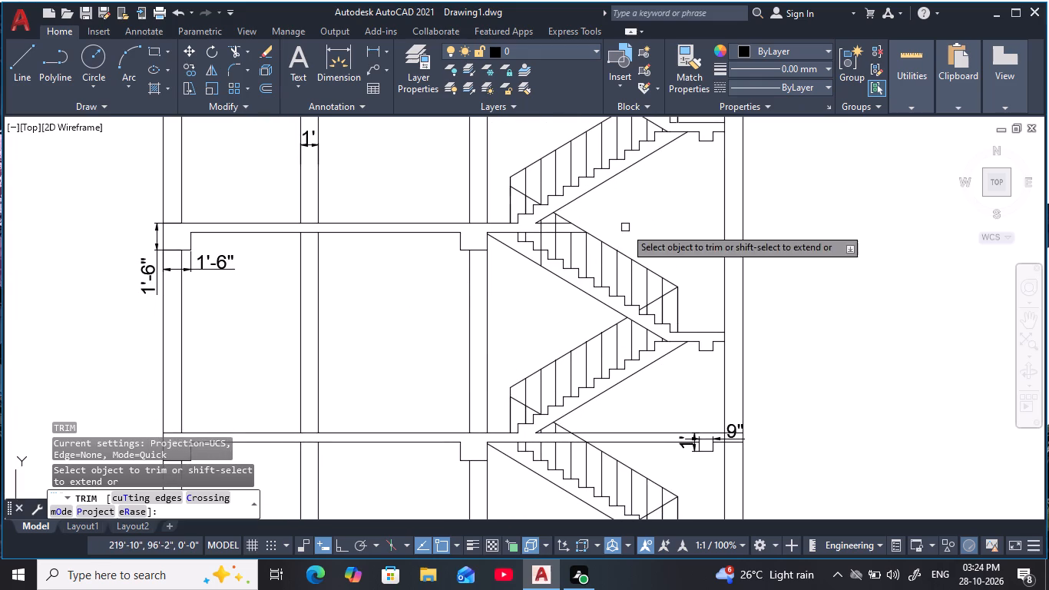
pyautogui.moveTo(627, 227); pyautogui.dragTo(663, 314, button='middle')
pyautogui.scroll(3, 637, 317)
pyautogui.moveTo(626, 318); pyautogui.dragTo(707, 374, button='middle')
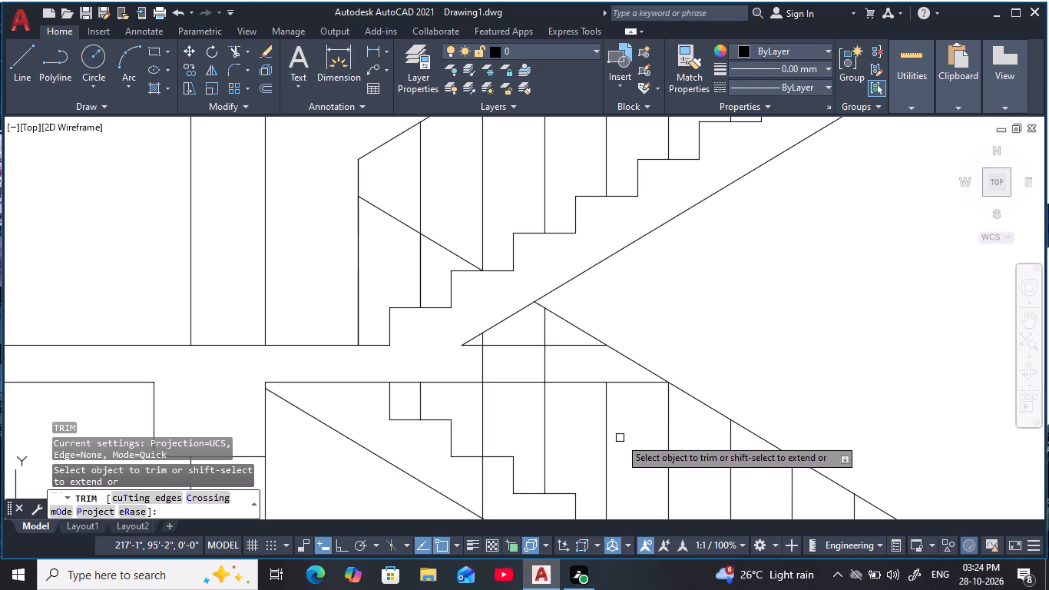
pyautogui.scroll(-2, 617, 443)
pyautogui.moveTo(620, 441); pyautogui.dragTo(550, 181, button='middle')
pyautogui.scroll(1, 548, 183)
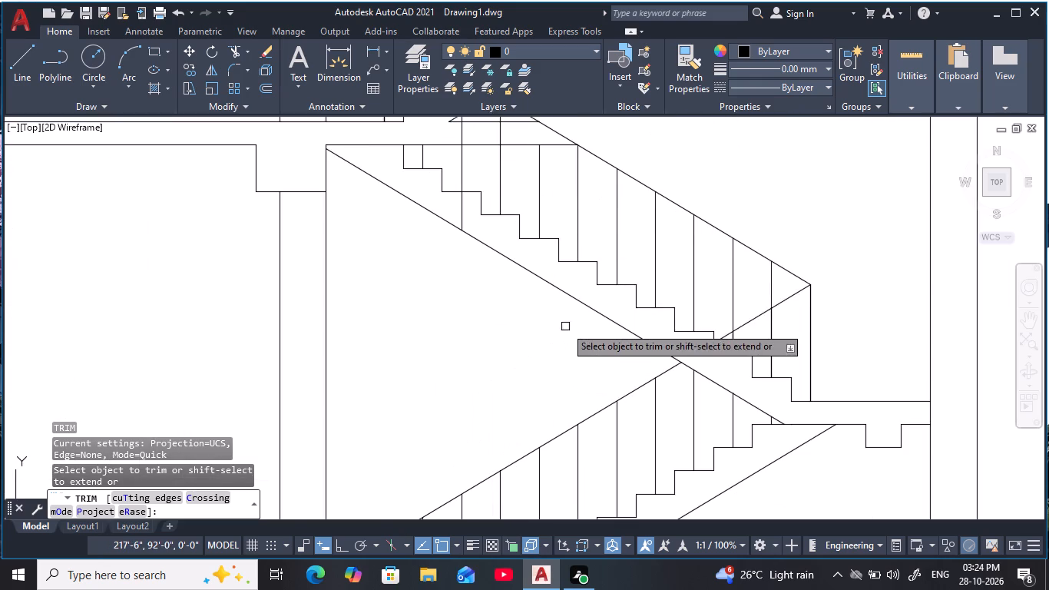
pyautogui.scroll(-2, 548, 330)
pyautogui.moveTo(548, 330); pyautogui.dragTo(578, 295, button='middle')
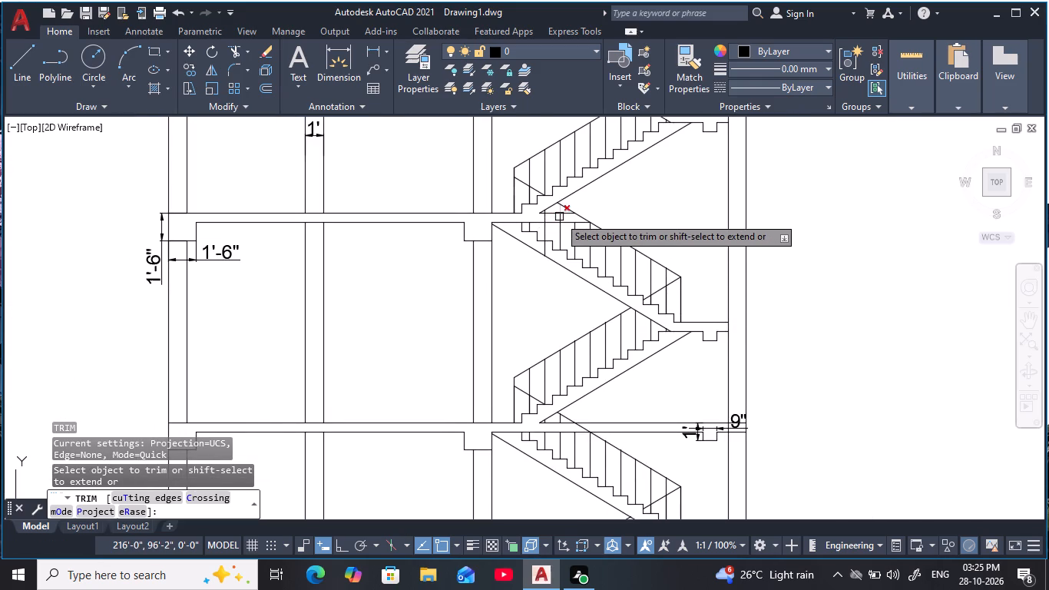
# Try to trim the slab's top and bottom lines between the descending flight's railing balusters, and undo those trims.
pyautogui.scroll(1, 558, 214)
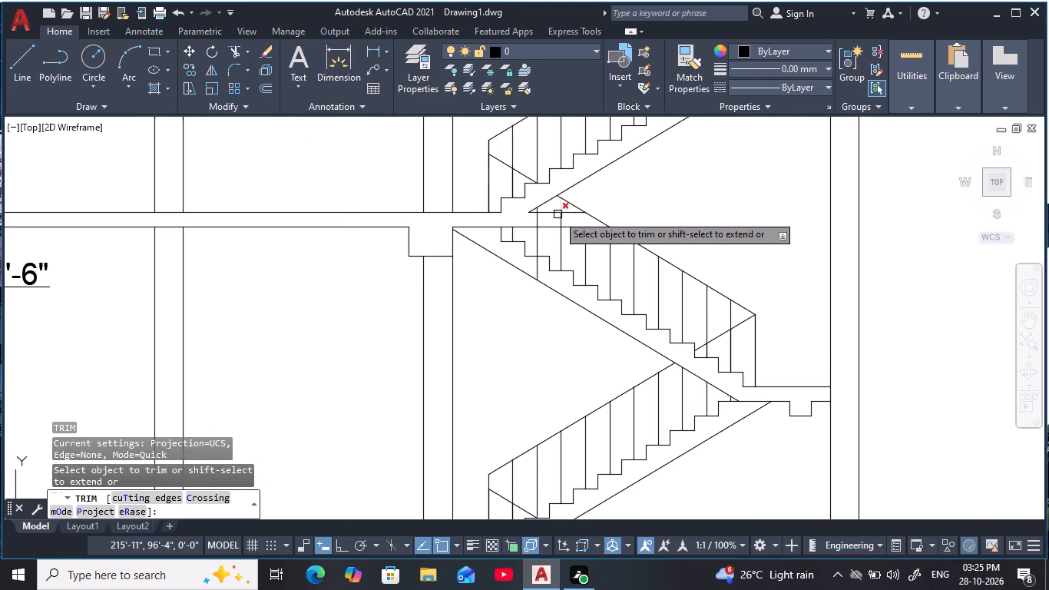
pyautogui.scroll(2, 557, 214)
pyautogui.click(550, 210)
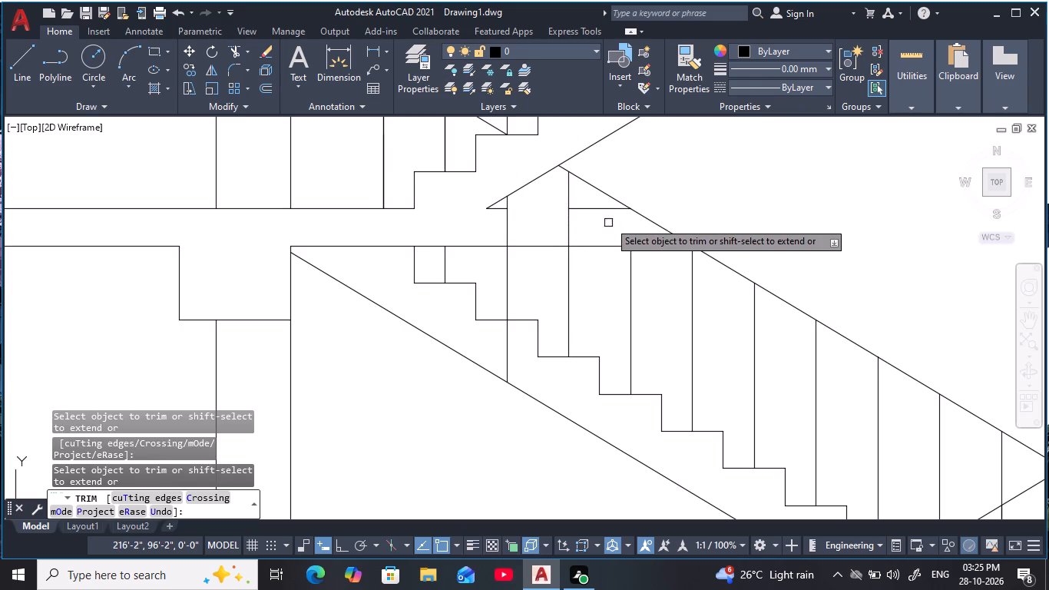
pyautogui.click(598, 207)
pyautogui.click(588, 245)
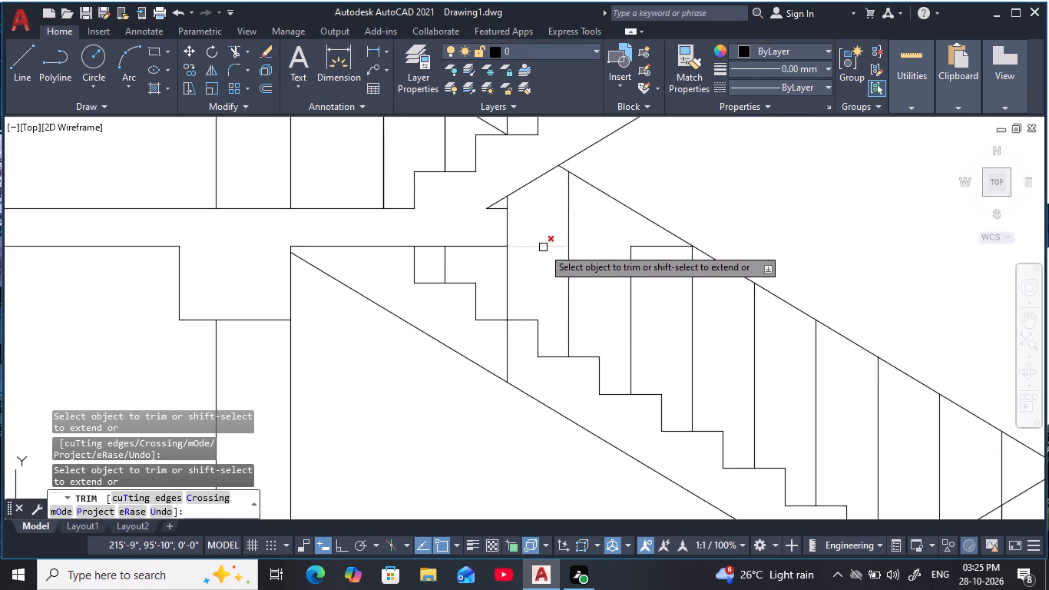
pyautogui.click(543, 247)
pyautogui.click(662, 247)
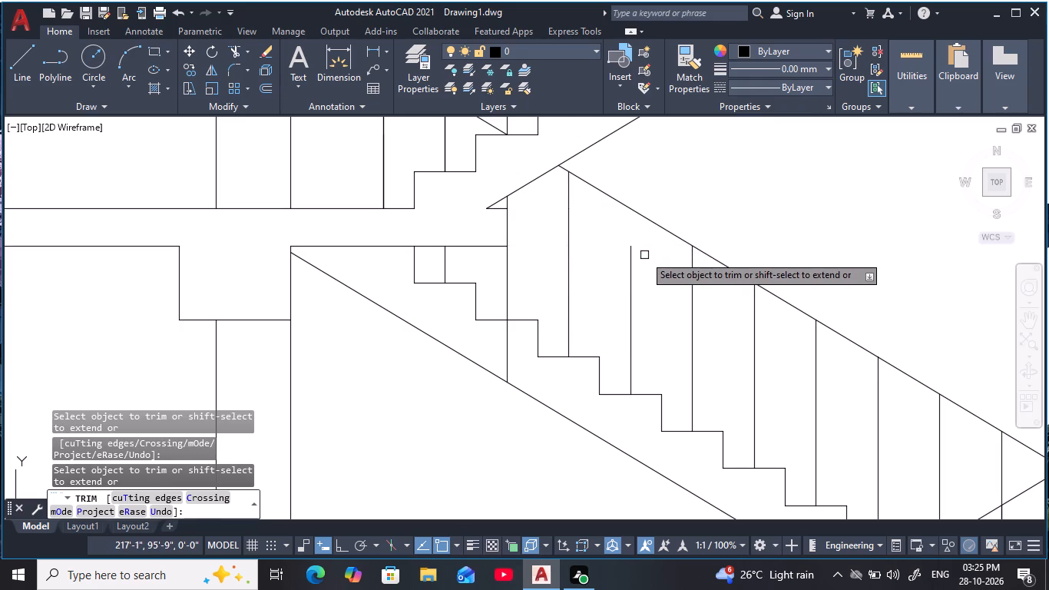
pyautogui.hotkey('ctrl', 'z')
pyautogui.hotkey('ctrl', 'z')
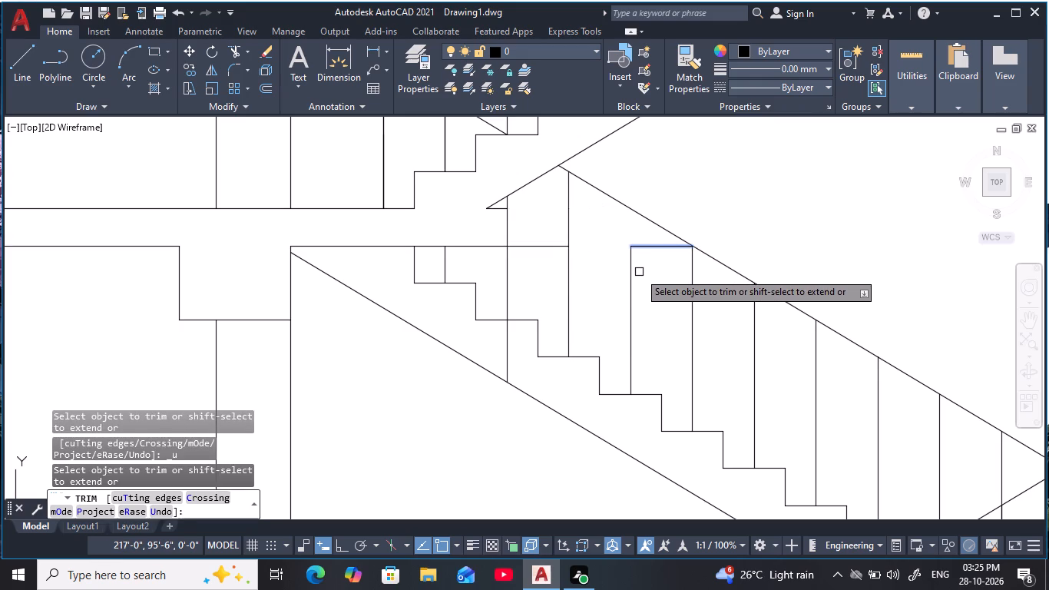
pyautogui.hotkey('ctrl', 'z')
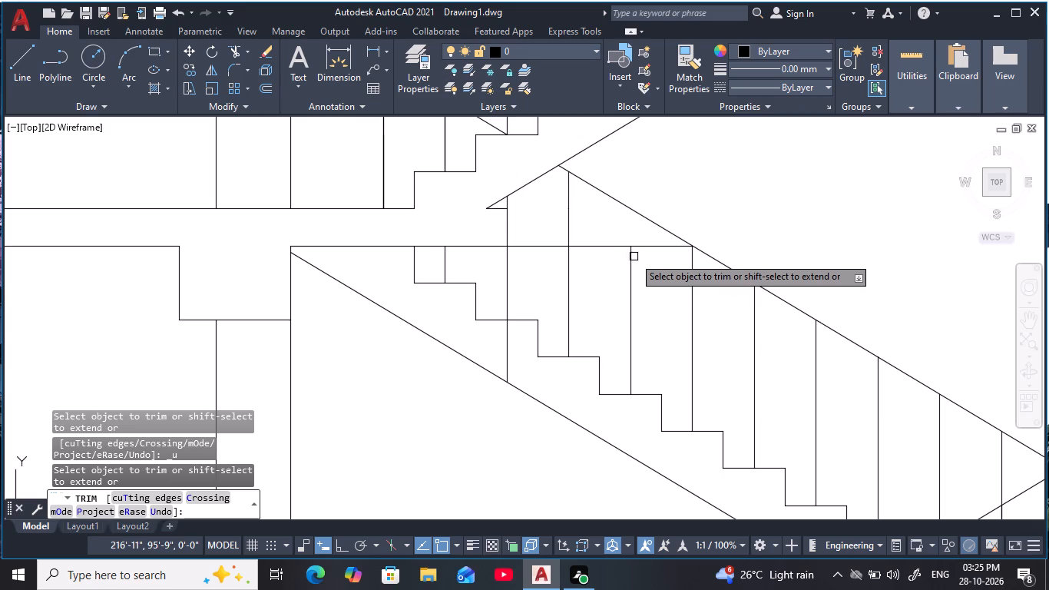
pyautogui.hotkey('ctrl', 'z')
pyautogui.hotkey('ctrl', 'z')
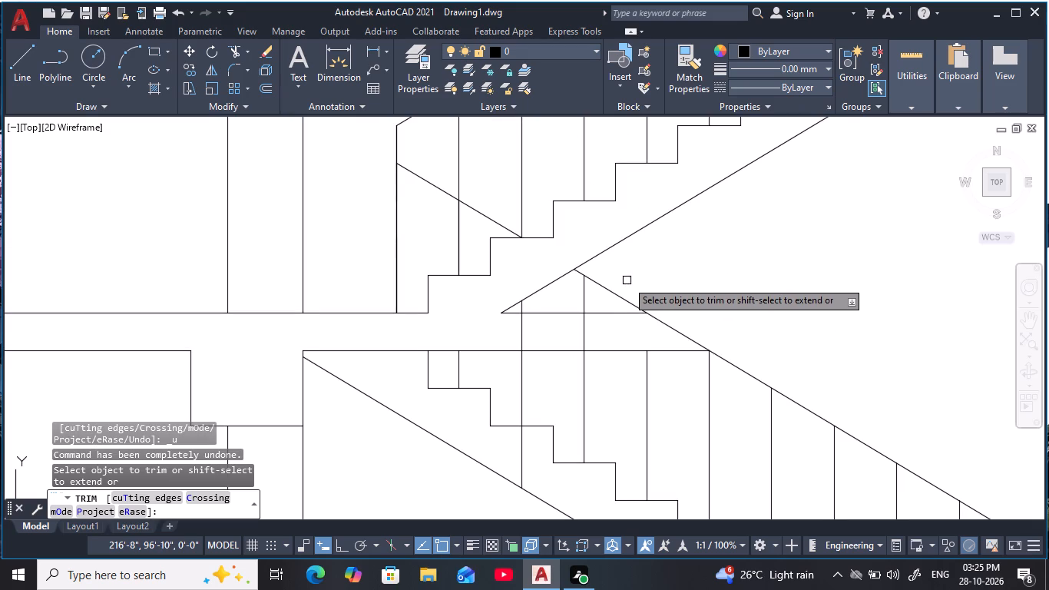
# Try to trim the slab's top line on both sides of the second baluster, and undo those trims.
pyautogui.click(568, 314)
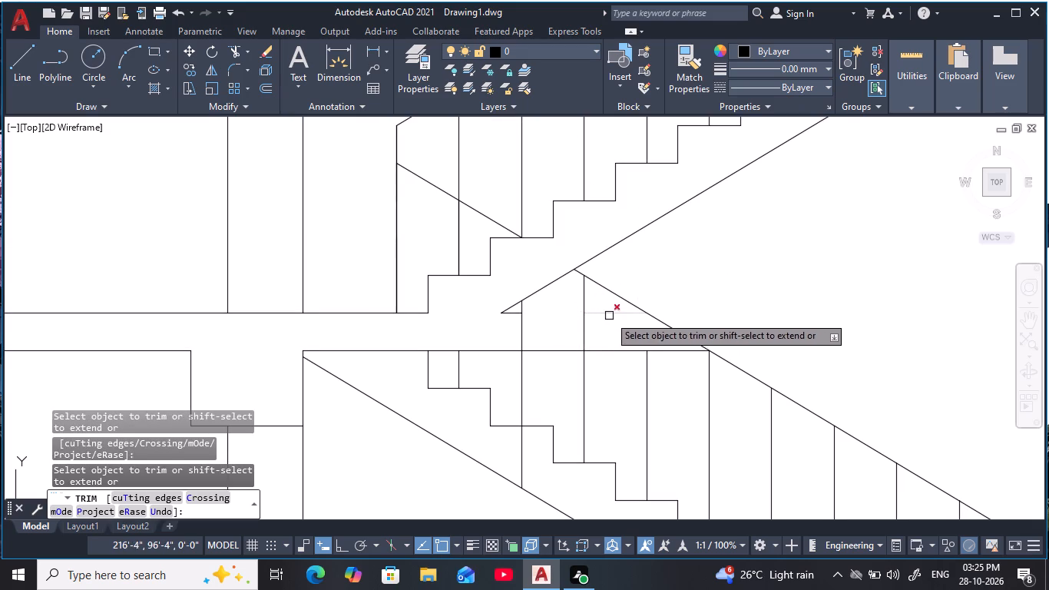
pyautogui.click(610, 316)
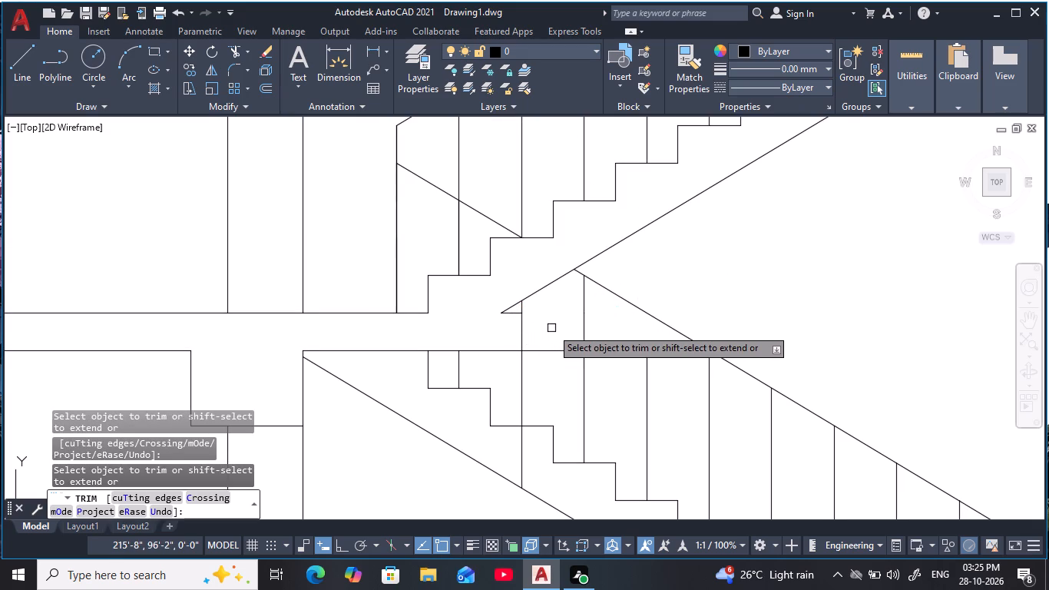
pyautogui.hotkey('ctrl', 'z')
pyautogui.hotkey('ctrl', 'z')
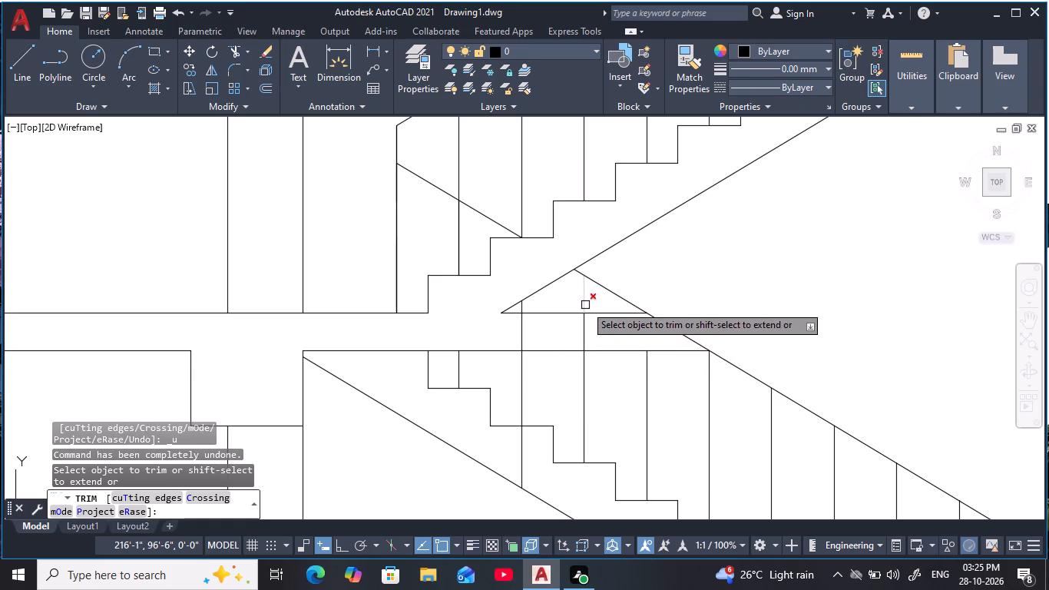
# Trim the segments of the descending flight's first two balusters lying between the slab's top and bottom lines, using a fence.
pyautogui.scroll(-1, 632, 277)
pyautogui.middleClick(635, 279)
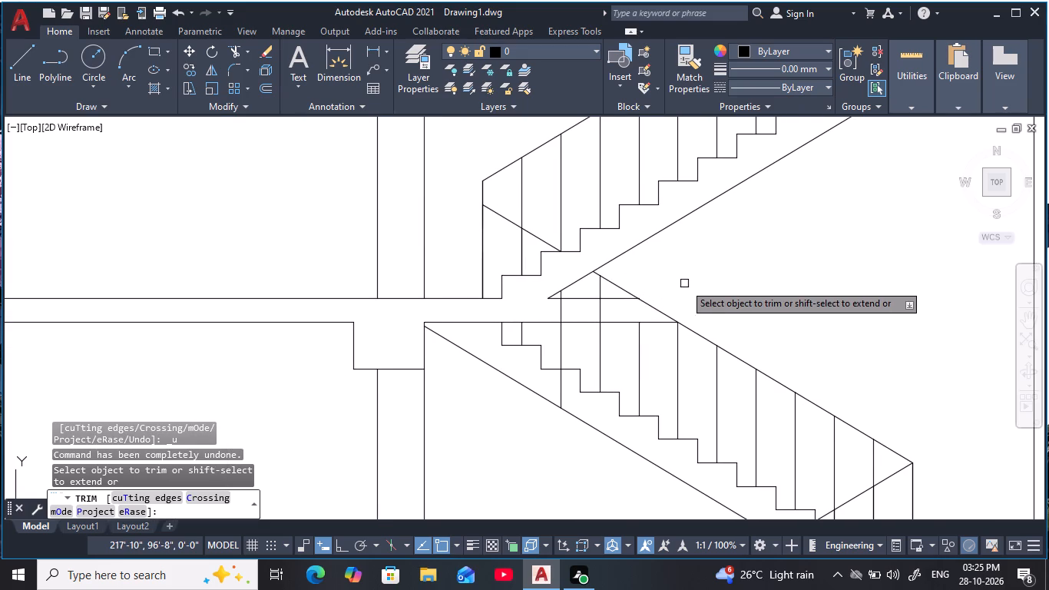
pyautogui.scroll(-1, 684, 283)
pyautogui.scroll(2, 644, 311)
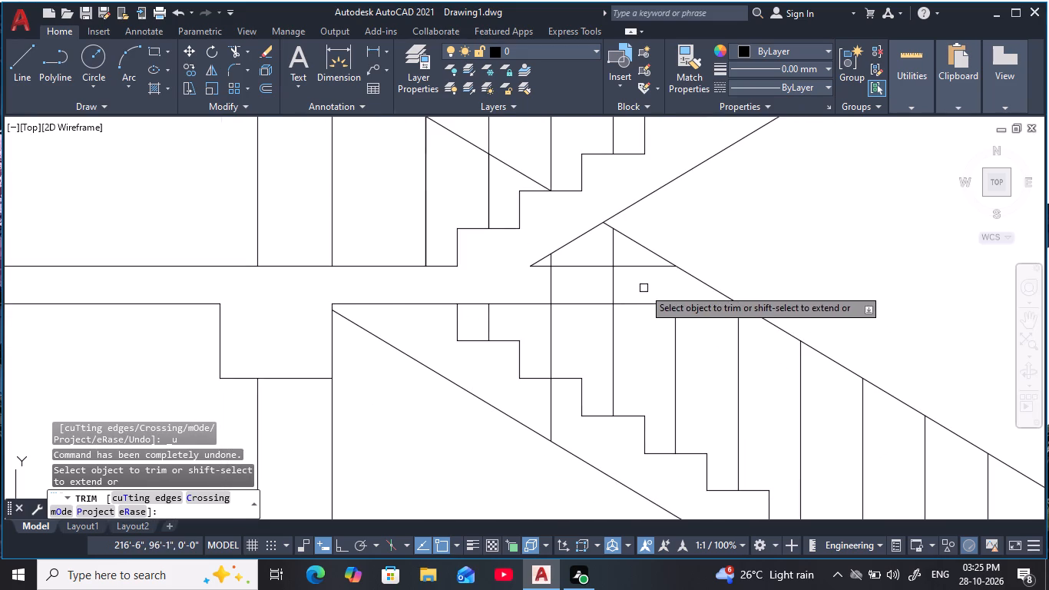
pyautogui.moveTo(644, 288); pyautogui.dragTo(530, 294)
# Examine the lower staircase flights and the small dimensioned beam beside the stair's outer wall, and end trimming.
pyautogui.scroll(-2, 746, 234)
pyautogui.moveTo(736, 243); pyautogui.dragTo(616, 258, button='middle')
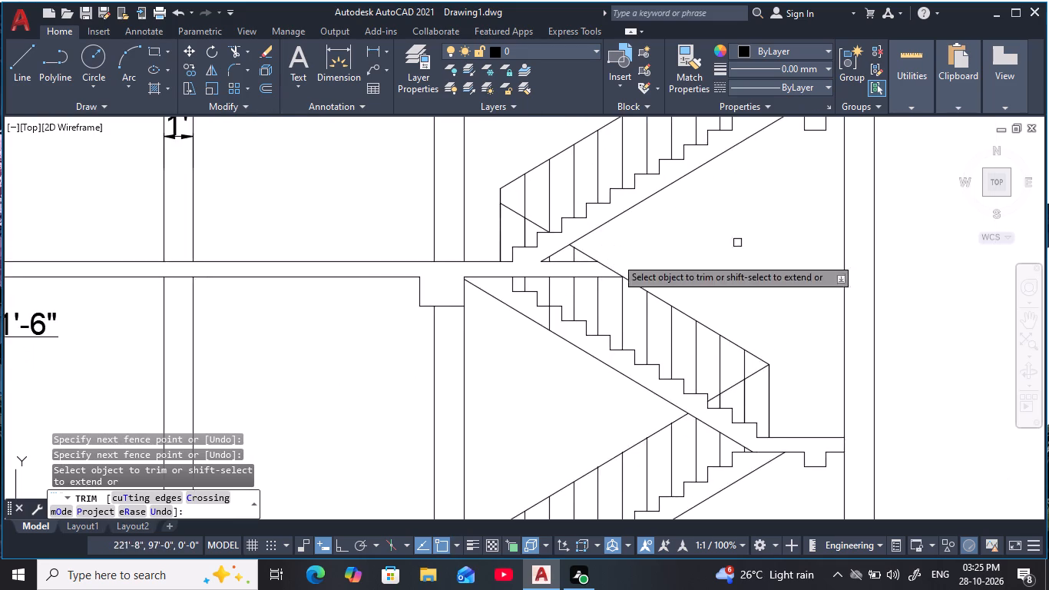
pyautogui.scroll(-1, 700, 259)
pyautogui.moveTo(700, 259); pyautogui.dragTo(681, 269, button='middle')
pyautogui.moveTo(695, 286); pyautogui.dragTo(715, 193, button='middle')
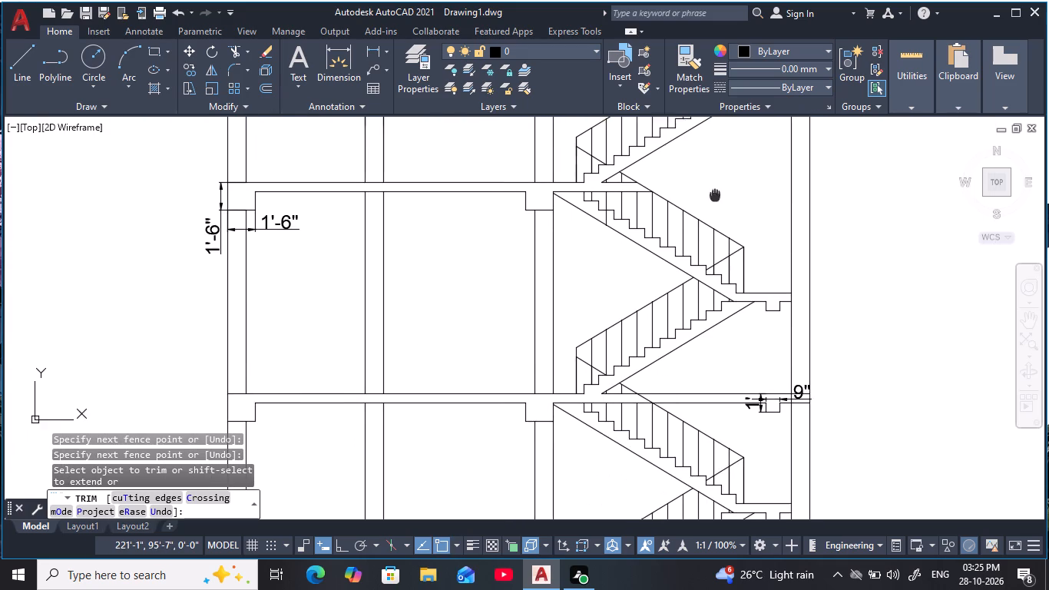
pyautogui.moveTo(715, 193); pyautogui.dragTo(715, 191, button='middle')
pyautogui.scroll(-1, 760, 346)
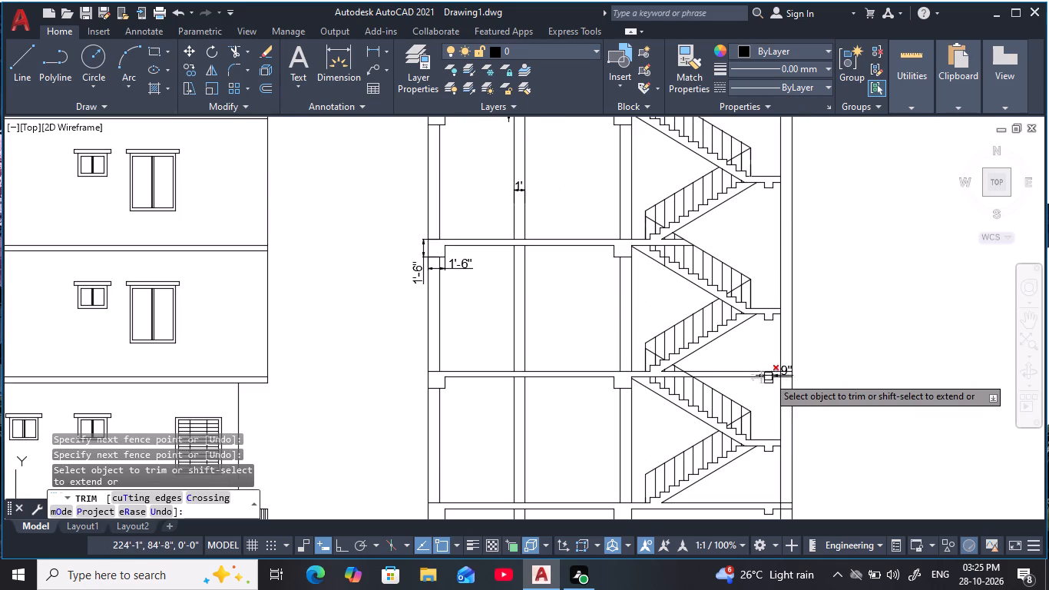
pyautogui.scroll(5, 768, 379)
pyautogui.moveTo(765, 376); pyautogui.dragTo(750, 336, button='middle')
pyautogui.press('Escape')
pyautogui.press('Escape')
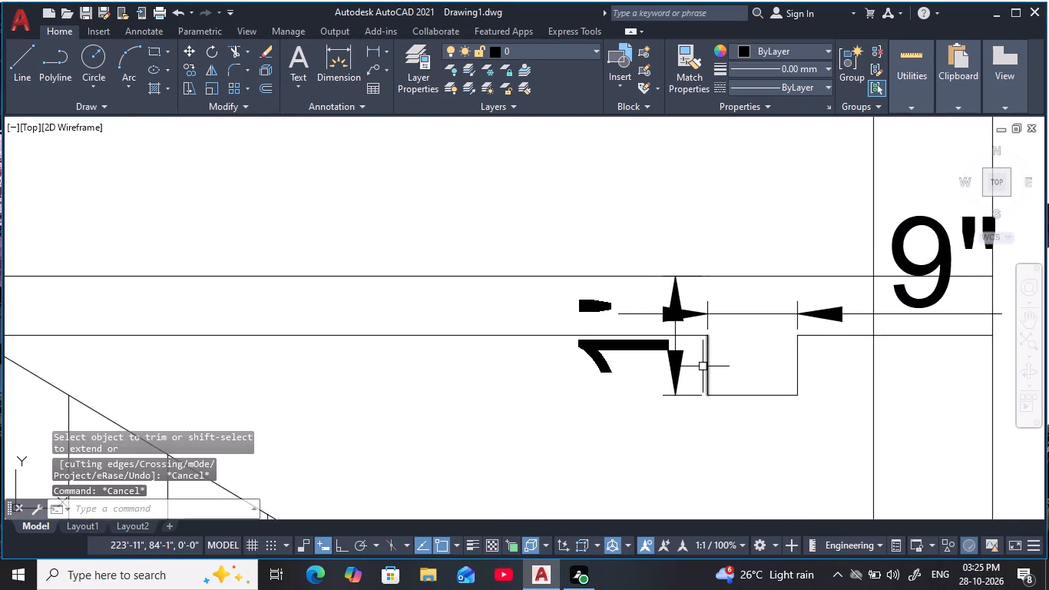
# Erase the vertical 1' dimension beside the small beam near the stair's outer wall.
pyautogui.click(679, 365)
pyautogui.write('E')
pyautogui.press('space')
pyautogui.press('Escape')
pyautogui.moveTo(693, 342); pyautogui.dragTo(682, 424, button='middle')
pyautogui.scroll(-4, 682, 424)
pyautogui.moveTo(699, 285); pyautogui.dragTo(695, 328, button='middle')
pyautogui.press('Escape')
pyautogui.press('Escape')
pyautogui.scroll(3, 700, 295)
pyautogui.press('Escape')
pyautogui.press('Escape')
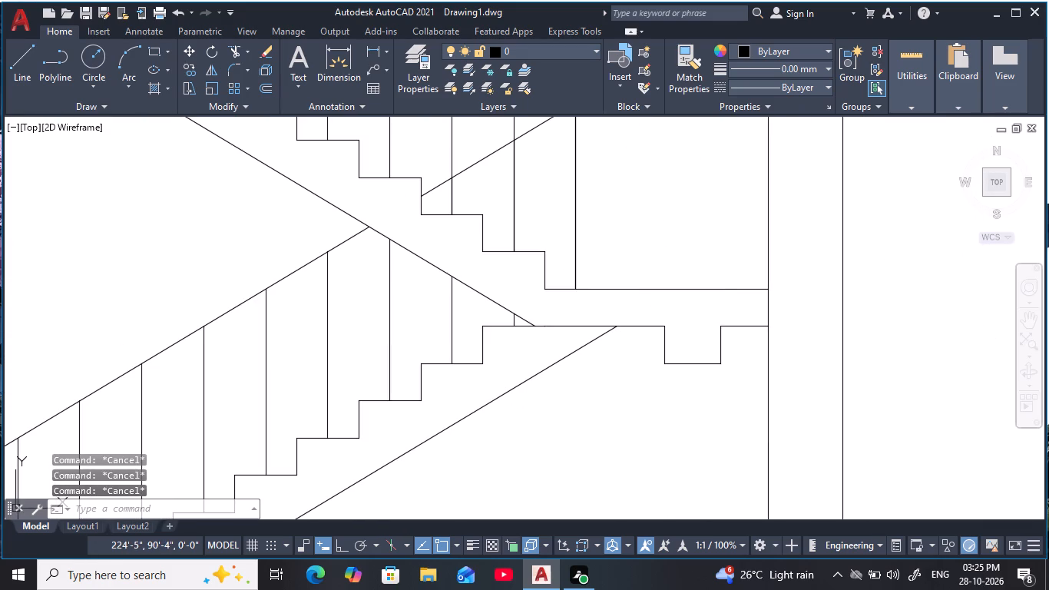
# Add a vertical dimension from the underside of the stair landing's small beam to the landing's top, placed at the outer wall.
pyautogui.write('DLI')
pyautogui.press('space')
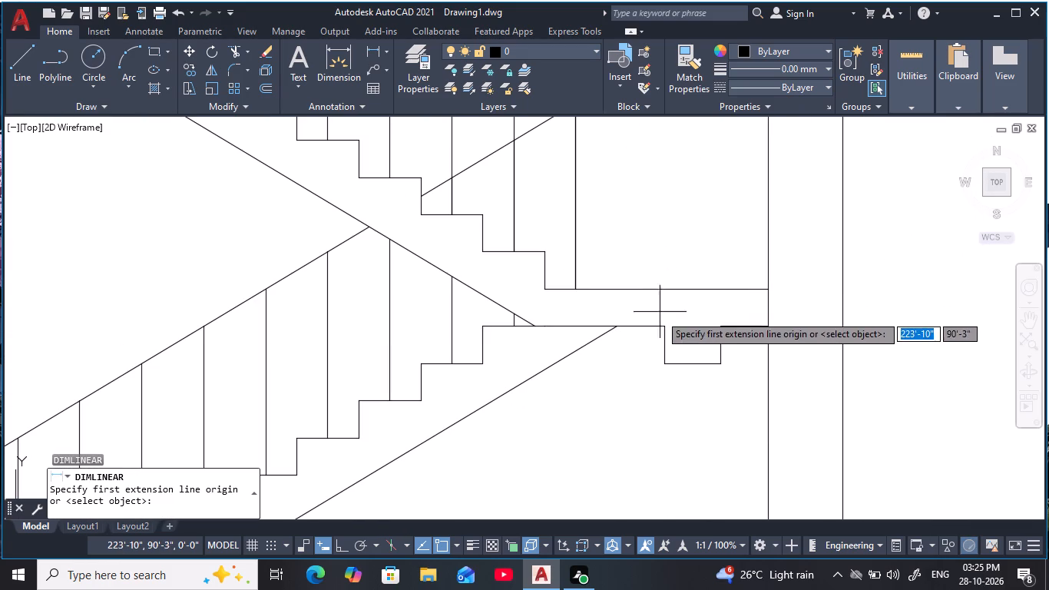
pyautogui.click(666, 361)
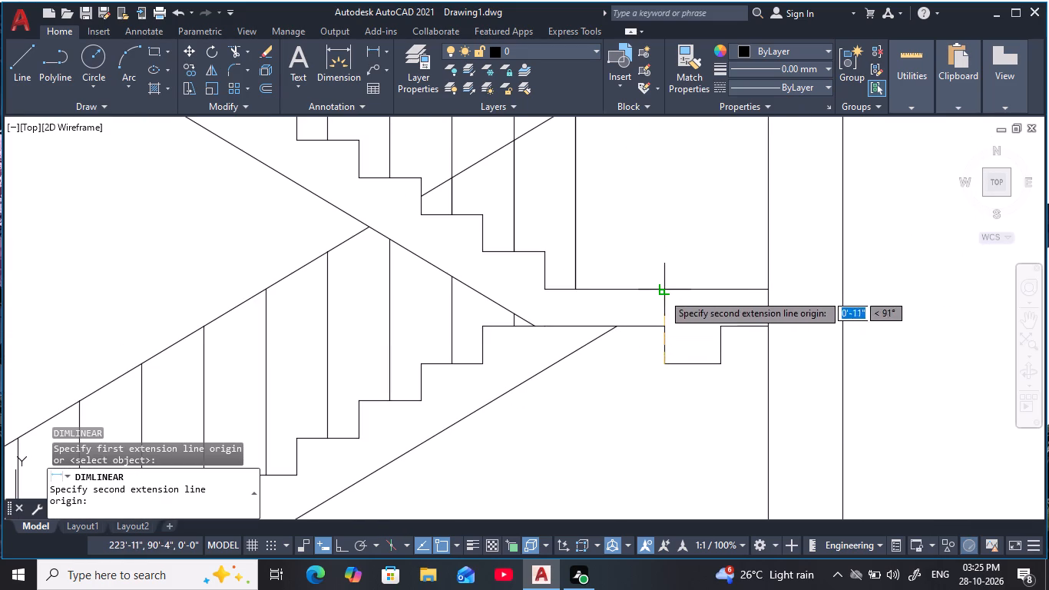
pyautogui.click(663, 292)
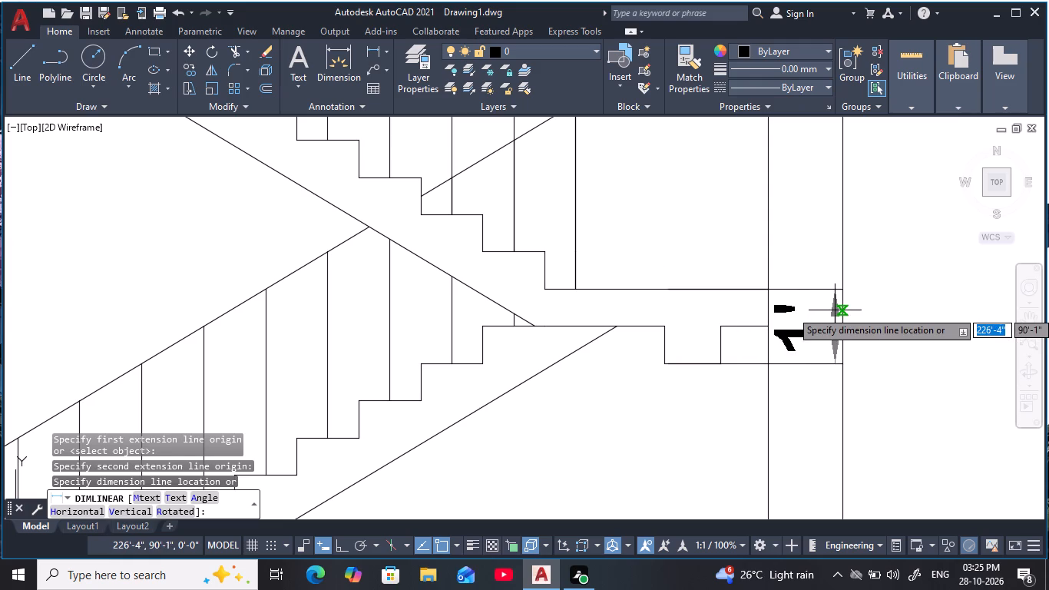
pyautogui.click(835, 310)
pyautogui.press('Escape')
pyautogui.press('Escape')
pyautogui.scroll(-2, 869, 336)
pyautogui.press('Escape')
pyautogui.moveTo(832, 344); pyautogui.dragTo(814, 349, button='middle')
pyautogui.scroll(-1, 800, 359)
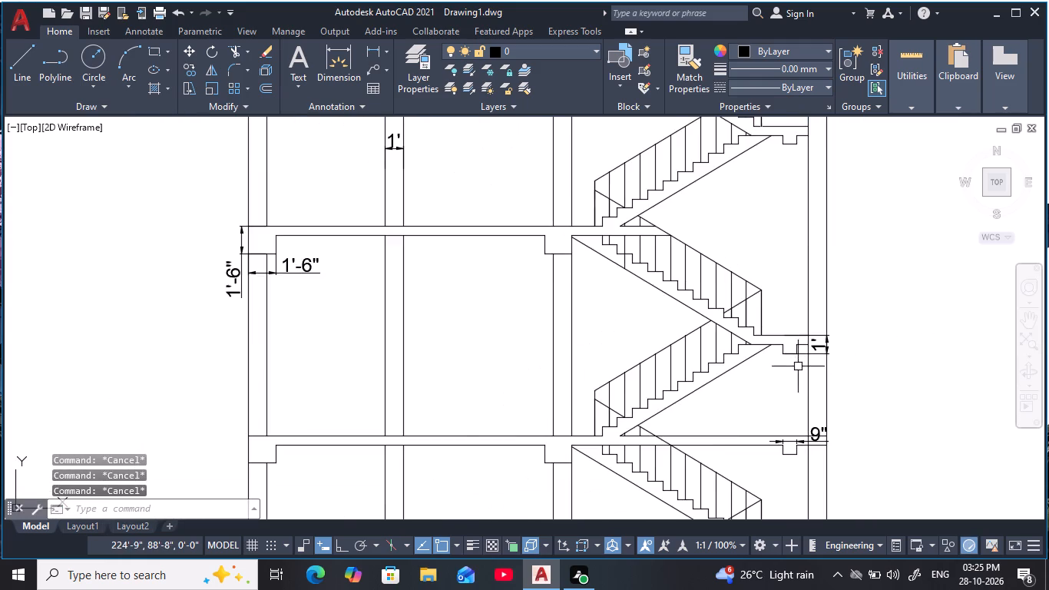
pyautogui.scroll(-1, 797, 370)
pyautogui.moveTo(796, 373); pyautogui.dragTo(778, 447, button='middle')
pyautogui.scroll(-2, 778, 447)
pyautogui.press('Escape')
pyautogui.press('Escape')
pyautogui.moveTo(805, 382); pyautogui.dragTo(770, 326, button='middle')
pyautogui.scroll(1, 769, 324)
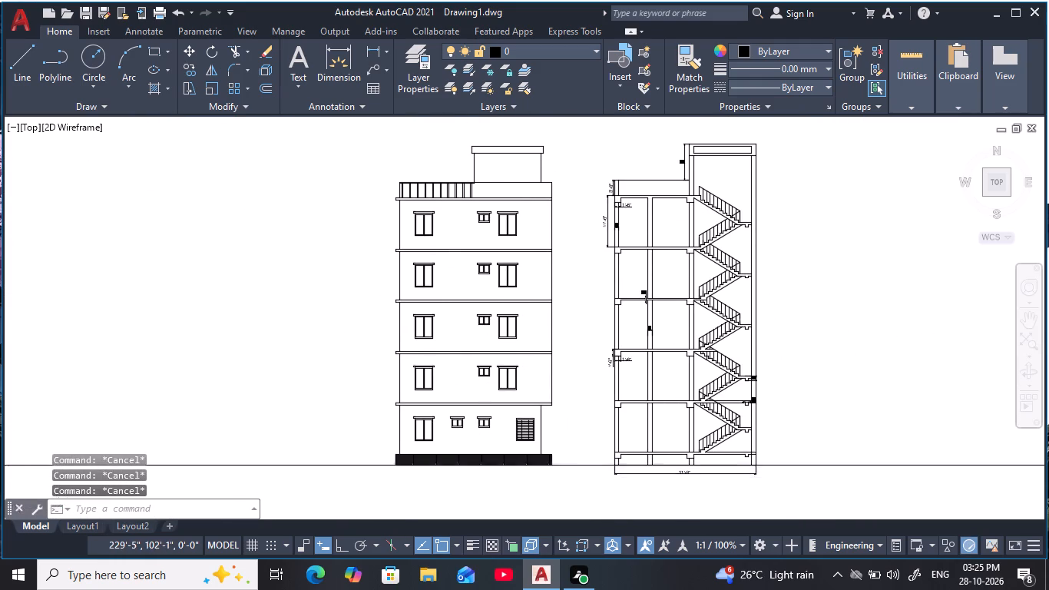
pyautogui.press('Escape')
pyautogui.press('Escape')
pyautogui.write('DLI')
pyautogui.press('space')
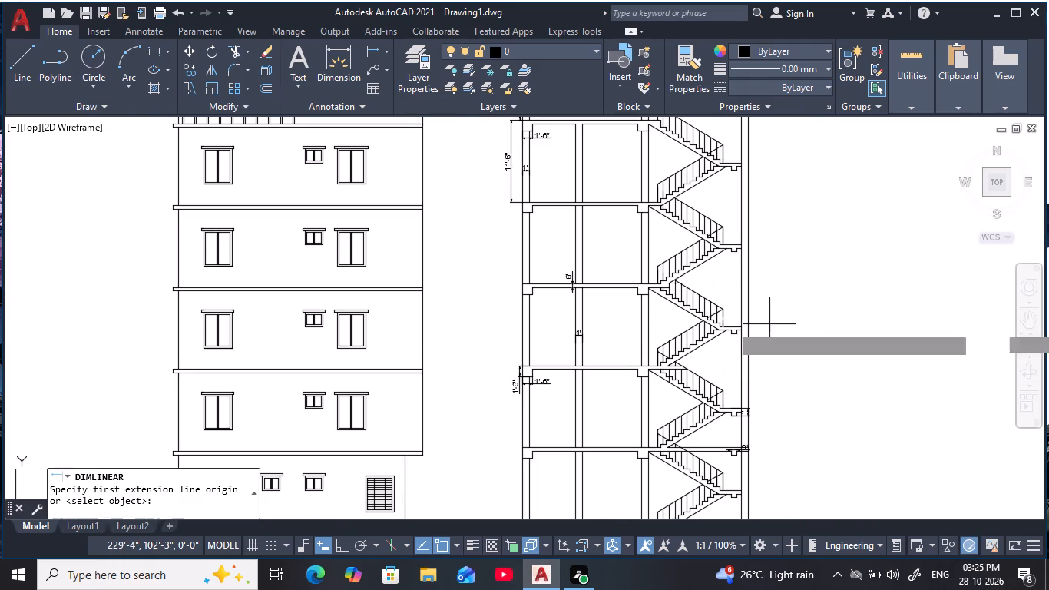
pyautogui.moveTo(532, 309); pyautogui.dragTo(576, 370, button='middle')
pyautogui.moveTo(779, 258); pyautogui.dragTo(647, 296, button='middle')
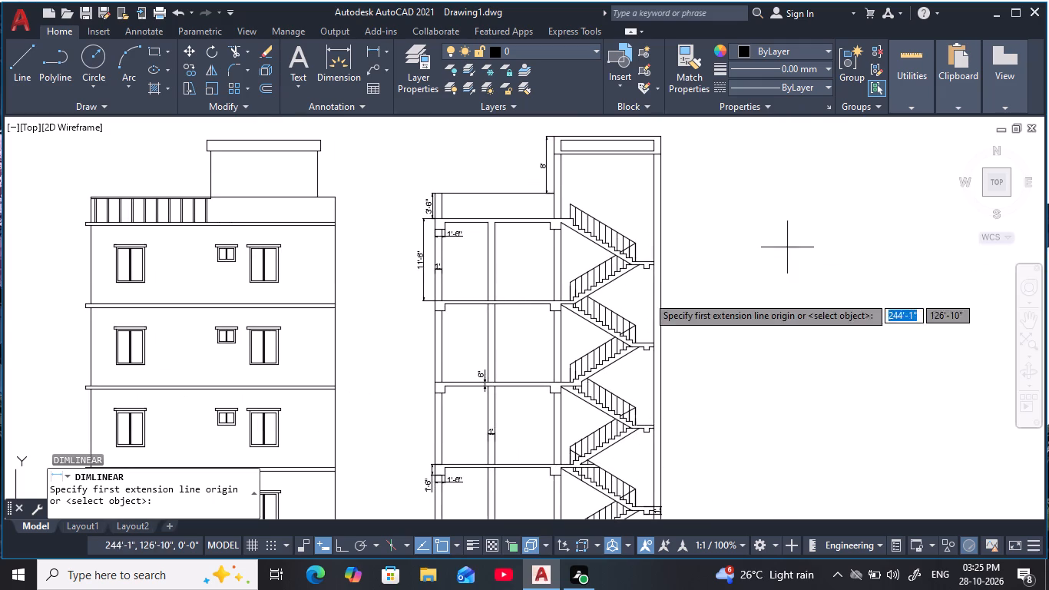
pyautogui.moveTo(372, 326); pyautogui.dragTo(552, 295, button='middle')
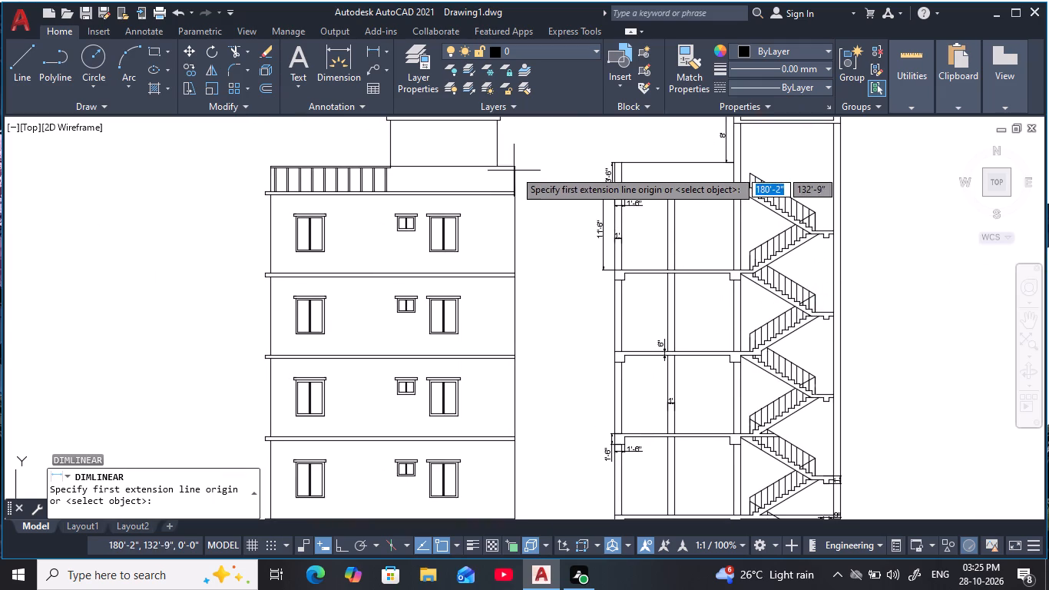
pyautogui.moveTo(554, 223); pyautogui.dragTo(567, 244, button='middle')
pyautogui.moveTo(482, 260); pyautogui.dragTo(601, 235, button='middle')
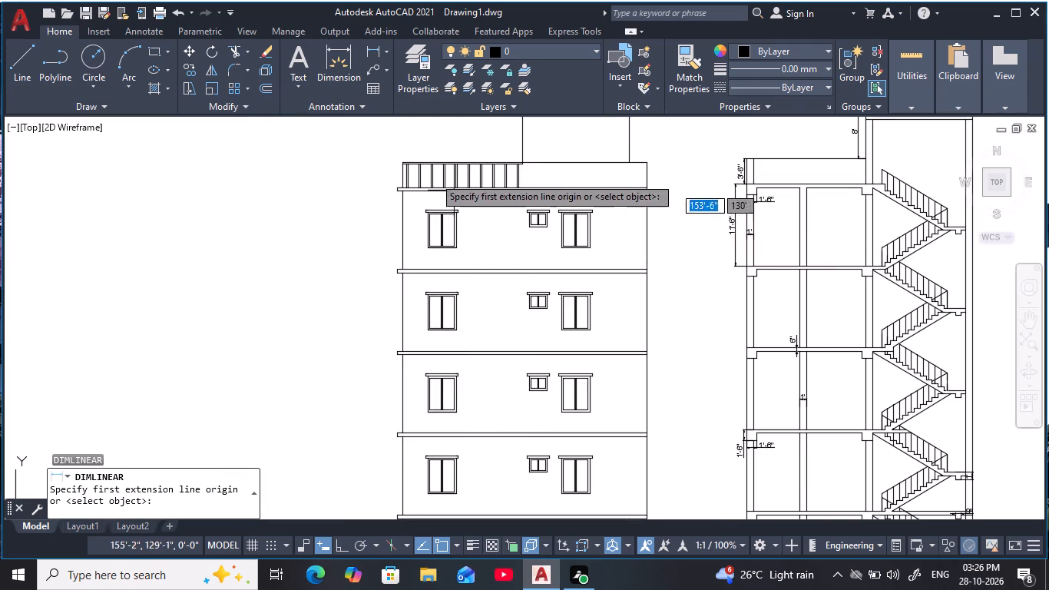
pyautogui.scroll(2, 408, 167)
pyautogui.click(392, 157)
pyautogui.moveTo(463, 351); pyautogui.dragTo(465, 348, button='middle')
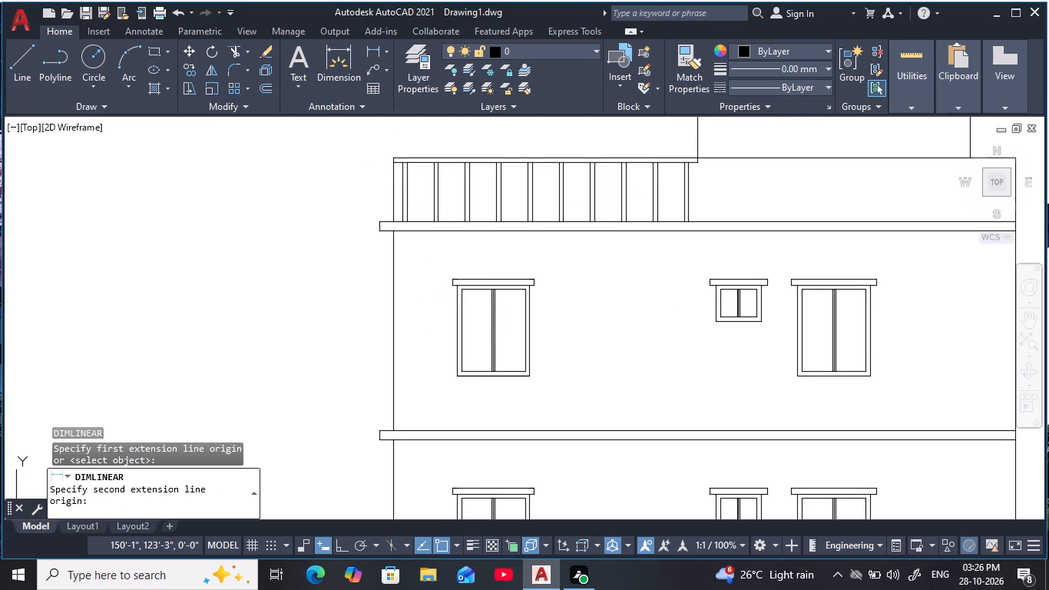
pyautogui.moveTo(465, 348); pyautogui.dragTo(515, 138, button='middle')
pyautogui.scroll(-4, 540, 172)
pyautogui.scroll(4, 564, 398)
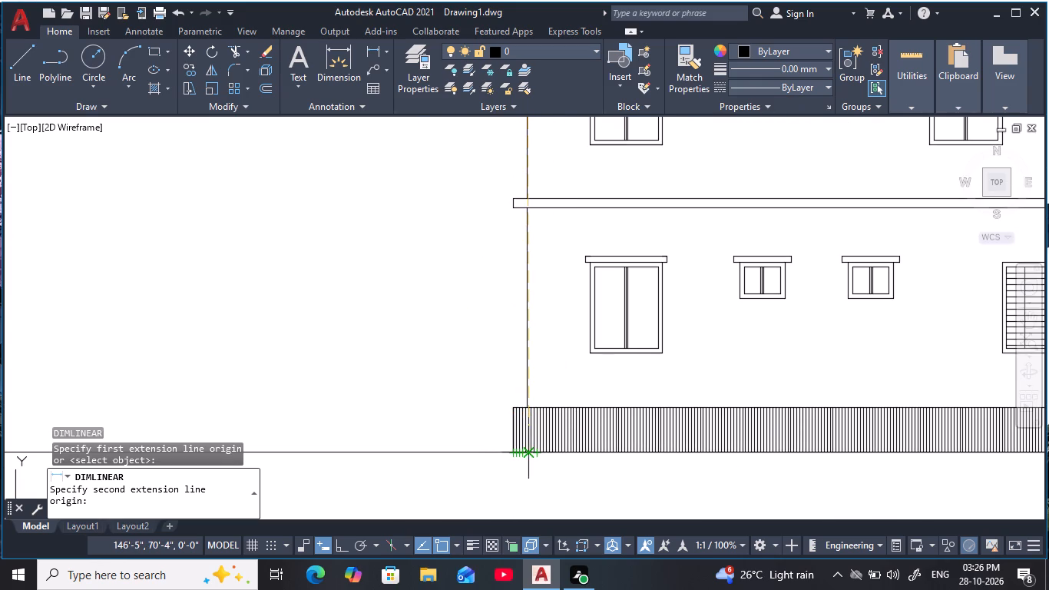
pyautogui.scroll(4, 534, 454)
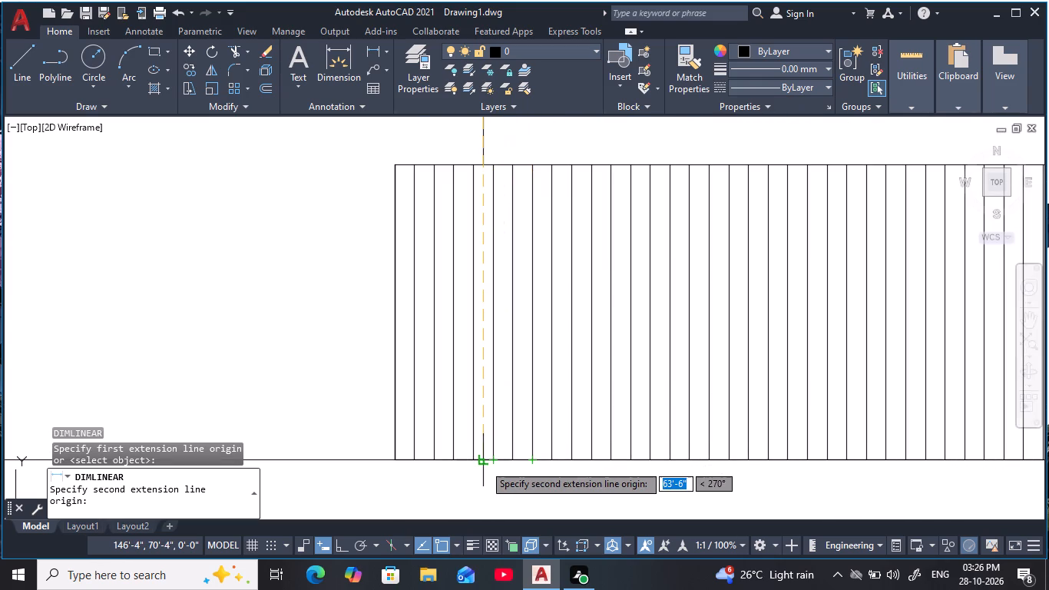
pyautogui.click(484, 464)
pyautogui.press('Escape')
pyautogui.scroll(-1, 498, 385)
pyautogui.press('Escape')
# Dimension the elevation's height from the ground line to the top of the roof railing, placing the dimension outside the railing-side wall.
pyautogui.moveTo(498, 385); pyautogui.dragTo(544, 454, button='middle')
pyautogui.press('Escape')
pyautogui.press('Escape')
pyautogui.press('d')
pyautogui.press('l')
pyautogui.write('I')
pyautogui.press('space')
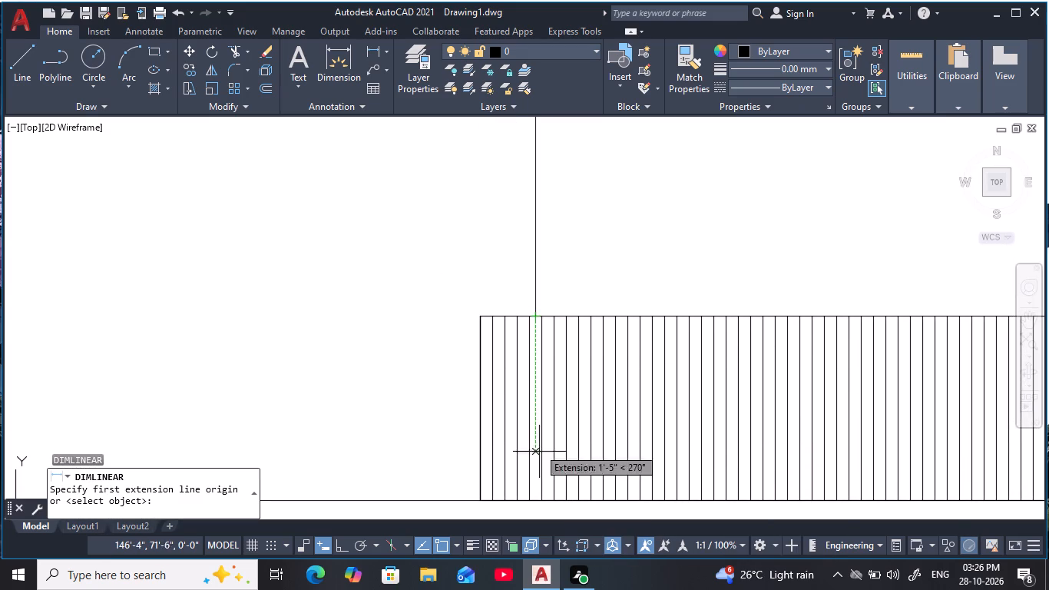
pyautogui.click(536, 501)
pyautogui.scroll(-1, 587, 244)
pyautogui.scroll(1, 587, 244)
pyautogui.scroll(-2, 587, 244)
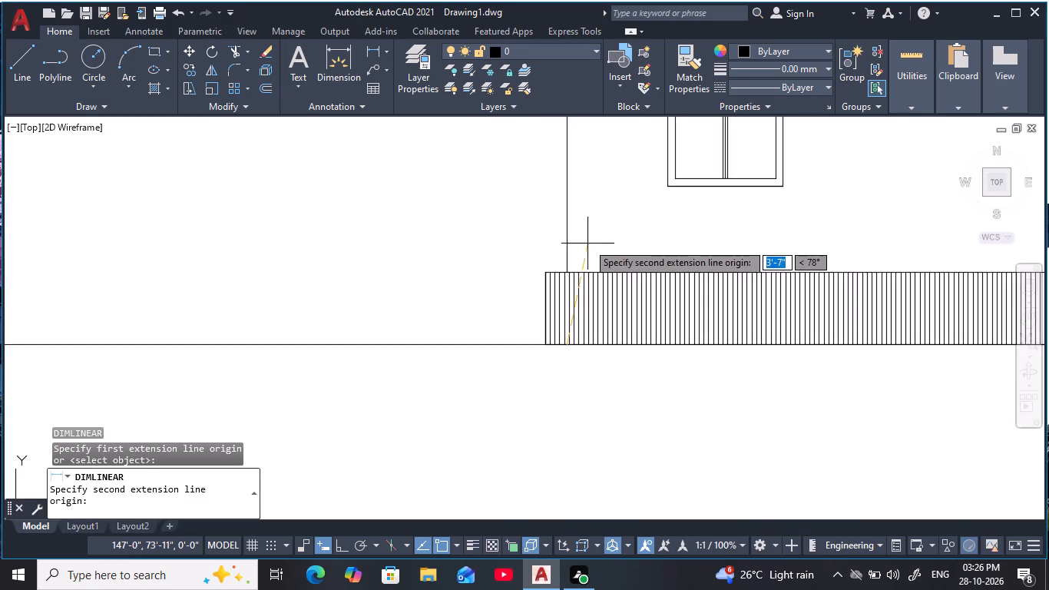
pyautogui.scroll(-2, 588, 240)
pyautogui.moveTo(598, 339); pyautogui.dragTo(670, 584, button='middle')
pyautogui.scroll(-2, 688, 323)
pyautogui.moveTo(693, 316); pyautogui.dragTo(531, 393, button='middle')
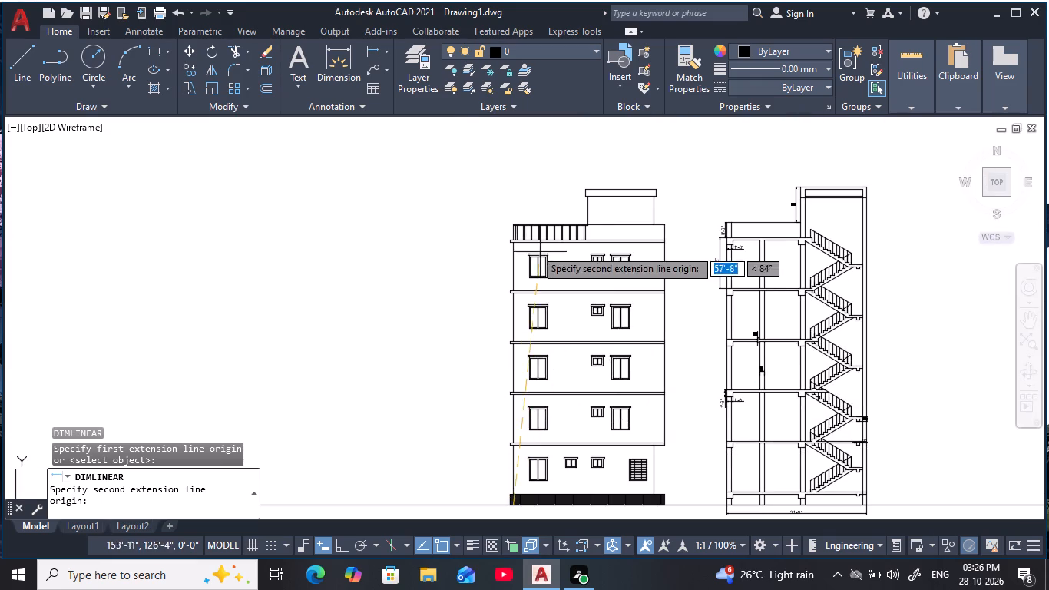
pyautogui.scroll(5, 521, 240)
pyautogui.moveTo(521, 240); pyautogui.dragTo(572, 433, button='middle')
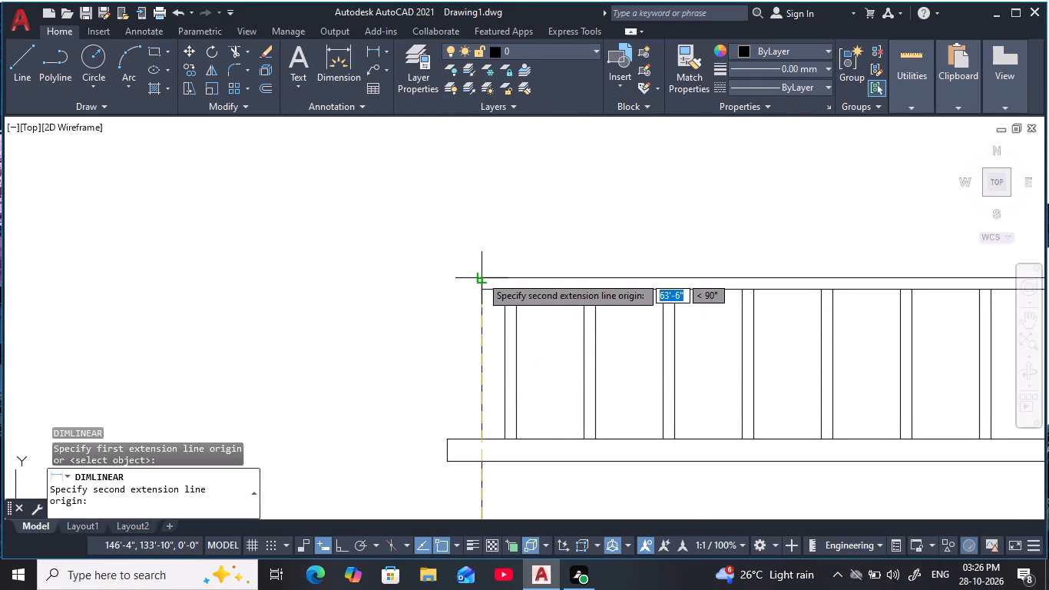
pyautogui.click(481, 276)
pyautogui.click(387, 334)
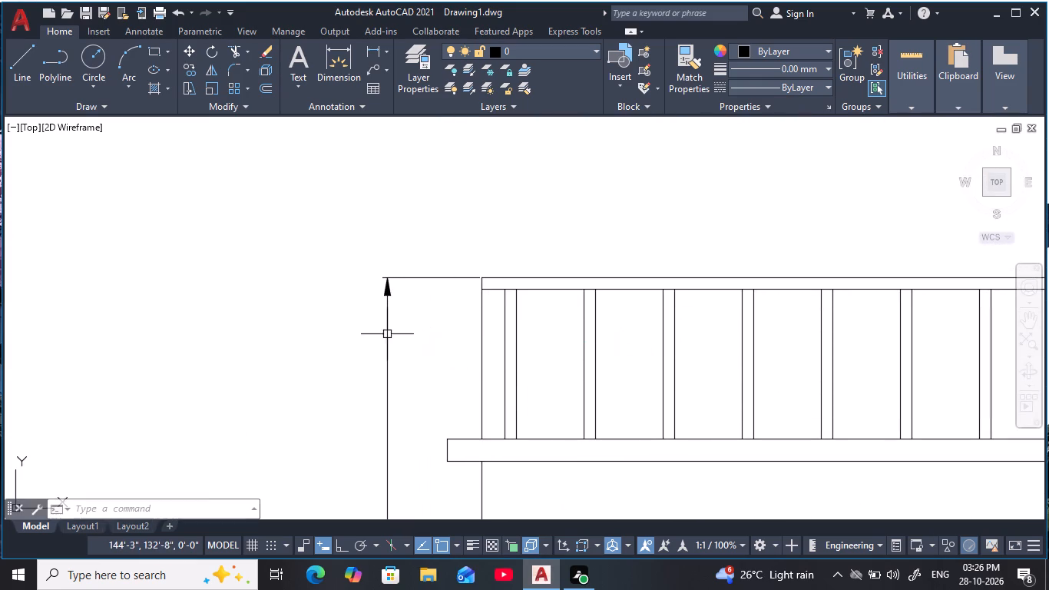
# Dimension the elevation's full width along the top of the parapet, placing the dimension just above the roof railing.
pyautogui.scroll(-4, 394, 343)
pyautogui.moveTo(406, 343); pyautogui.dragTo(399, 255, button='middle')
pyautogui.moveTo(456, 393); pyautogui.dragTo(539, 270, button='middle')
pyautogui.scroll(2, 544, 346)
pyautogui.moveTo(544, 346); pyautogui.dragTo(543, 346, button='middle')
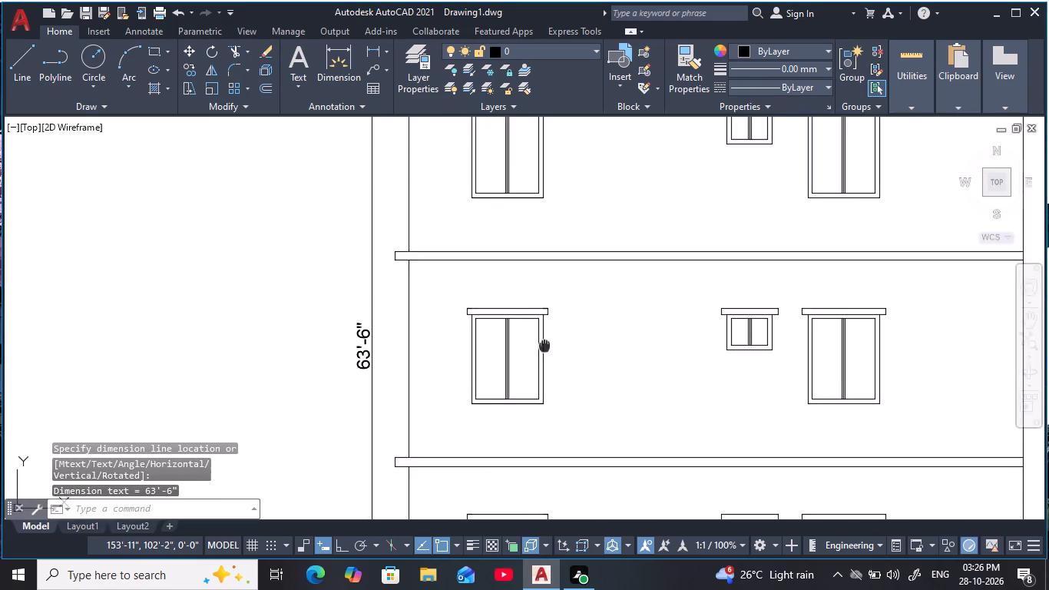
pyautogui.moveTo(543, 346); pyautogui.dragTo(517, 360, button='middle')
pyautogui.scroll(-3, 517, 360)
pyautogui.press('Escape')
pyautogui.moveTo(524, 353); pyautogui.dragTo(515, 371, button='middle')
pyautogui.press('Escape')
pyautogui.press('space')
pyautogui.scroll(3, 511, 247)
pyautogui.moveTo(500, 273); pyautogui.dragTo(435, 350, button='middle')
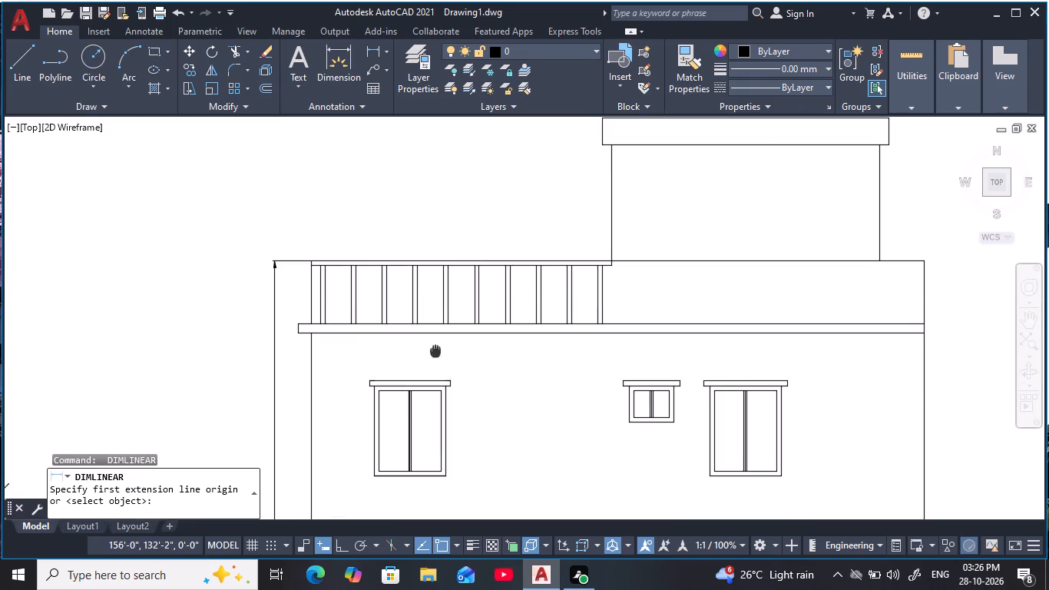
pyautogui.click(308, 259)
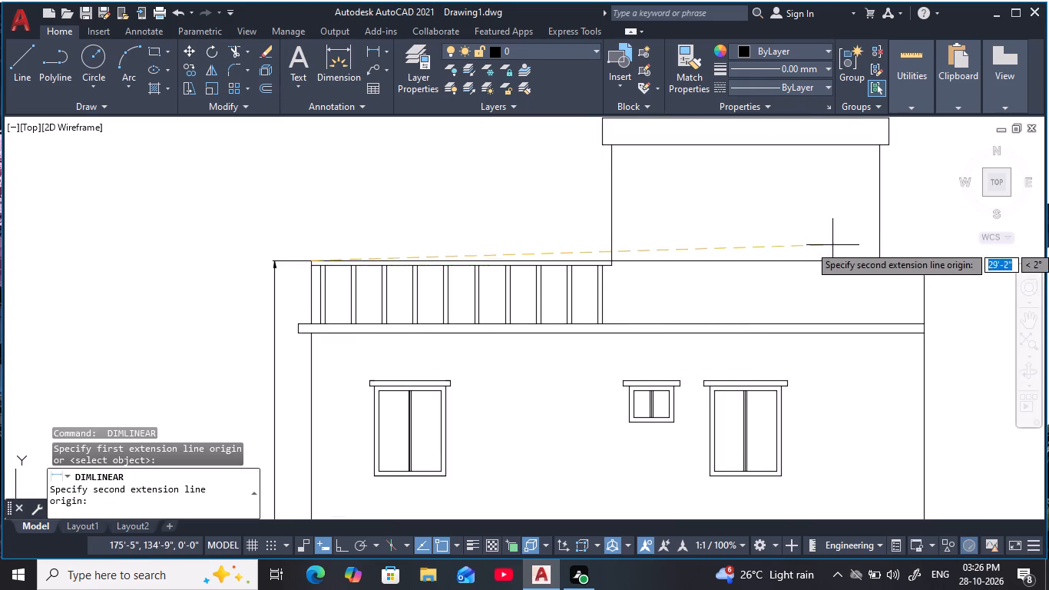
pyautogui.moveTo(814, 267); pyautogui.dragTo(644, 240, button='middle')
pyautogui.click(756, 238)
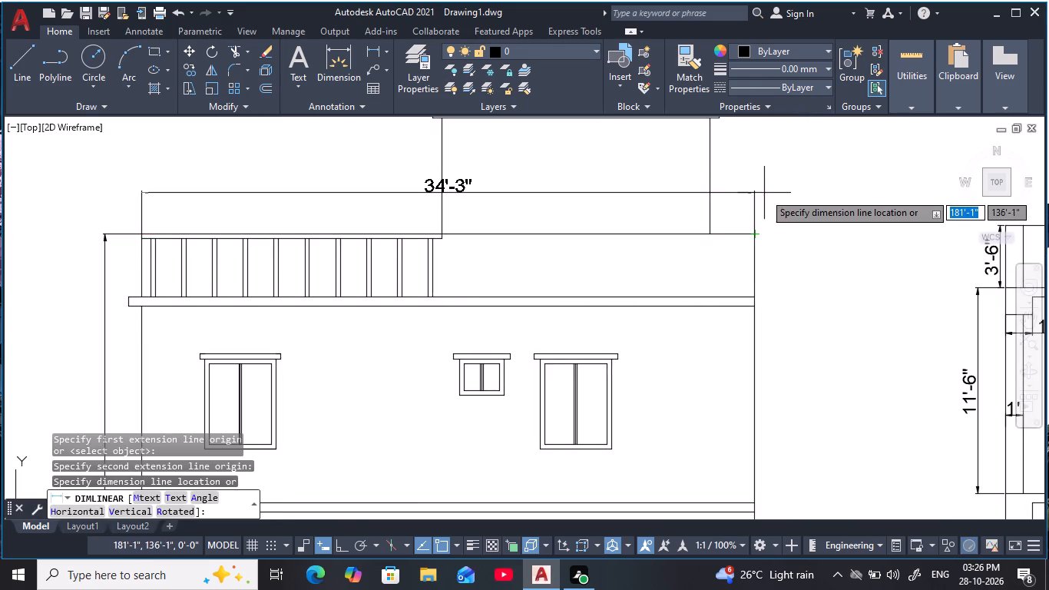
pyautogui.click(763, 190)
pyautogui.scroll(-2, 756, 187)
pyautogui.moveTo(756, 192); pyautogui.dragTo(738, 290, button='middle')
pyautogui.press('Escape')
pyautogui.press('Escape')
pyautogui.moveTo(741, 271); pyautogui.dragTo(693, 237, button='middle')
pyautogui.press('Escape')
pyautogui.press('Escape')
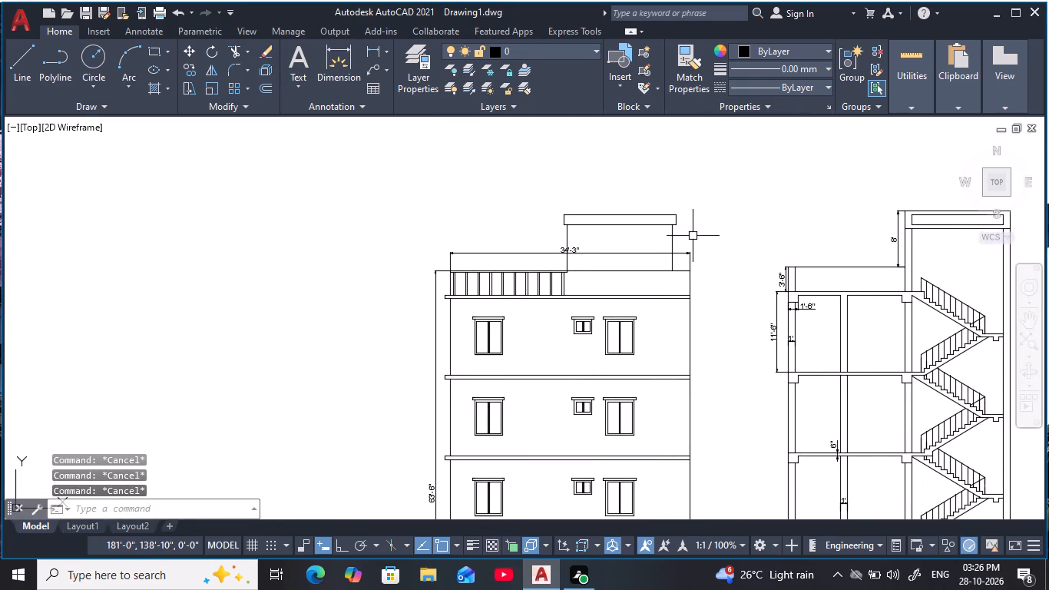
pyautogui.press('Escape')
pyautogui.press('Escape')
# Dimension the rooftop room's height on the elevation, from the parapet top to the room's roof top, placed beside its outer wall.
pyautogui.scroll(2, 695, 236)
pyautogui.press('Escape')
pyautogui.press('Escape')
pyautogui.middleClick(695, 236)
pyautogui.scroll(1, 695, 236)
pyautogui.press('space')
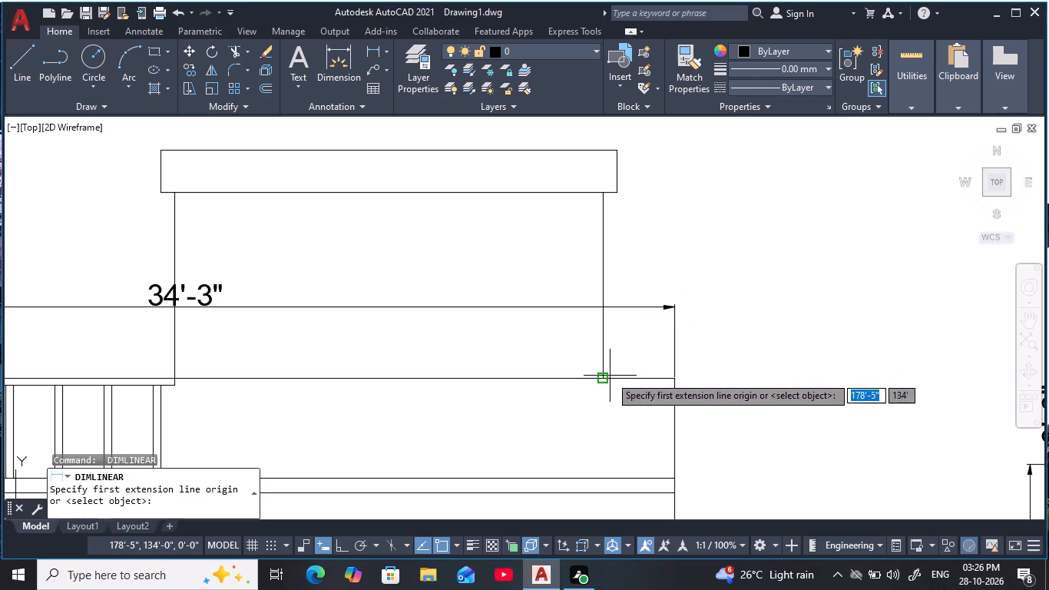
pyautogui.click(605, 376)
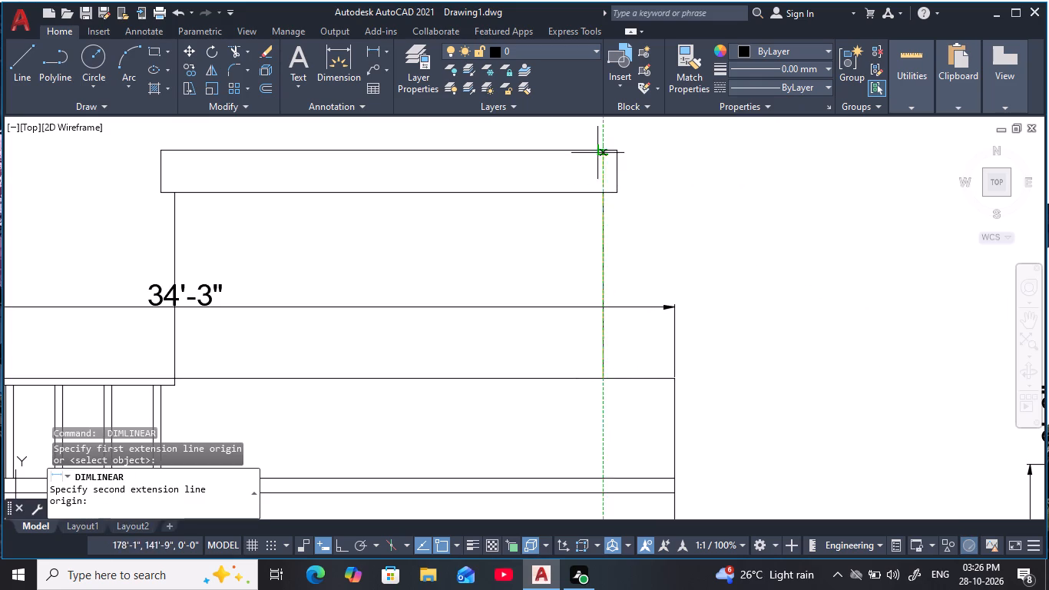
pyautogui.click(597, 153)
pyautogui.click(654, 174)
pyautogui.press('Escape')
# Review the whole elevation and section side by side with their dimensions.
pyautogui.scroll(-3, 770, 252)
pyautogui.moveTo(774, 267); pyautogui.dragTo(752, 220, button='middle')
pyautogui.scroll(-3, 748, 223)
pyautogui.moveTo(755, 246); pyautogui.dragTo(755, 244, button='middle')
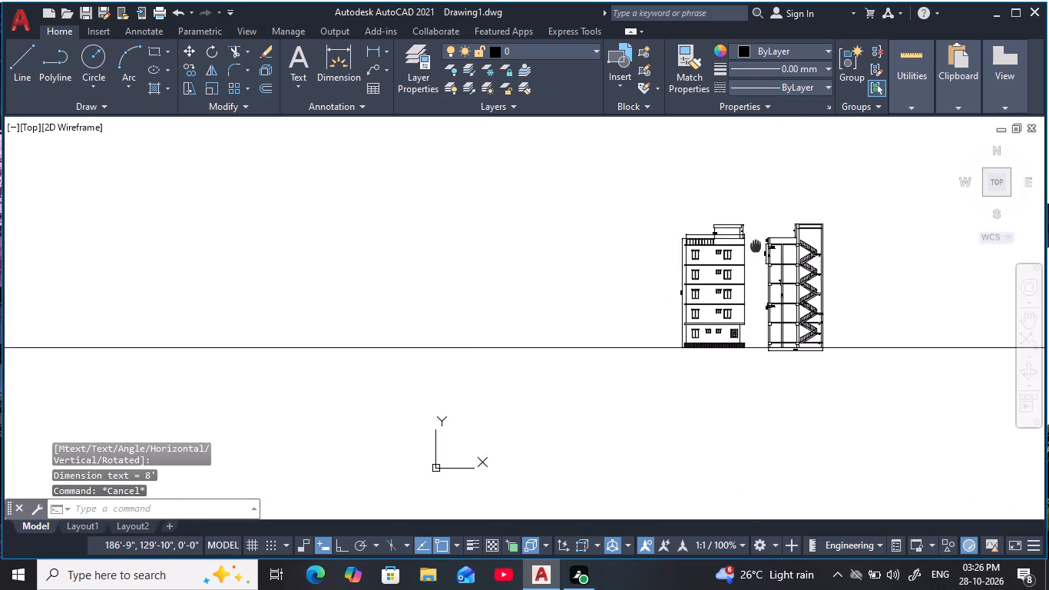
pyautogui.moveTo(755, 244); pyautogui.dragTo(657, 209, button='middle')
pyautogui.press('Escape')
pyautogui.scroll(2, 692, 247)
pyautogui.moveTo(690, 250); pyautogui.dragTo(640, 307, button='middle')
pyautogui.press('Escape')
pyautogui.press('Escape')
pyautogui.press('Escape')
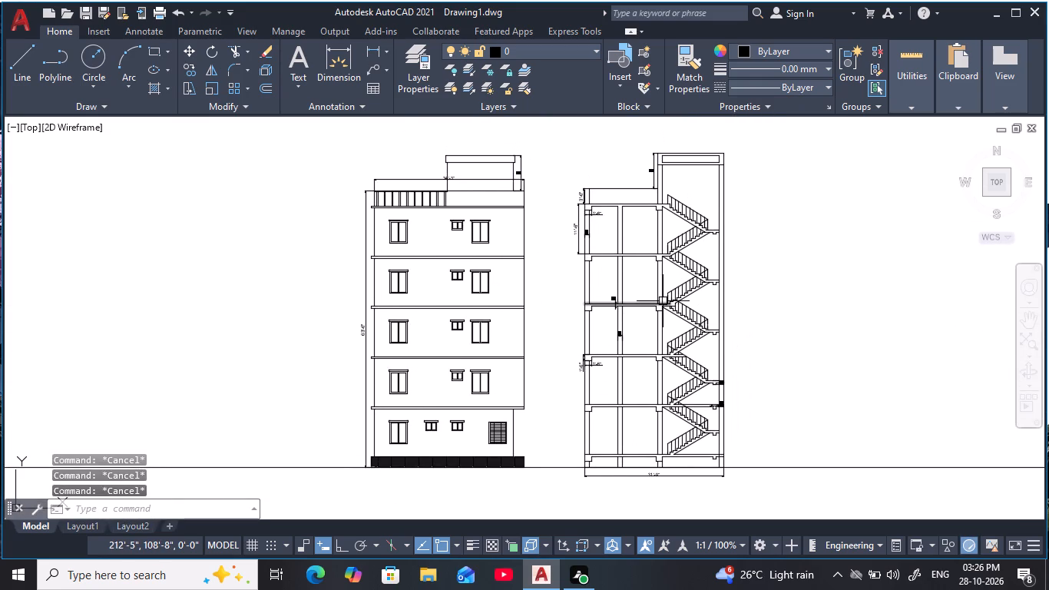
pyautogui.press('Escape')
pyautogui.press('Escape')
pyautogui.moveTo(719, 325); pyautogui.dragTo(705, 320, button='middle')
pyautogui.press('Escape')
pyautogui.press('Escape')
pyautogui.press('Escape')
pyautogui.press('Escape')
pyautogui.middleClick(740, 328)
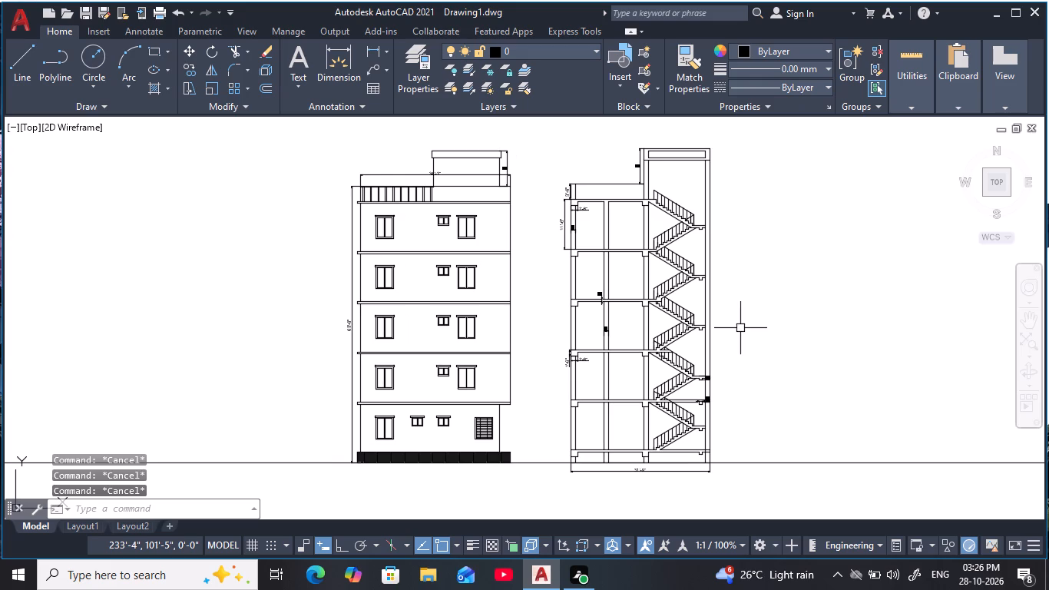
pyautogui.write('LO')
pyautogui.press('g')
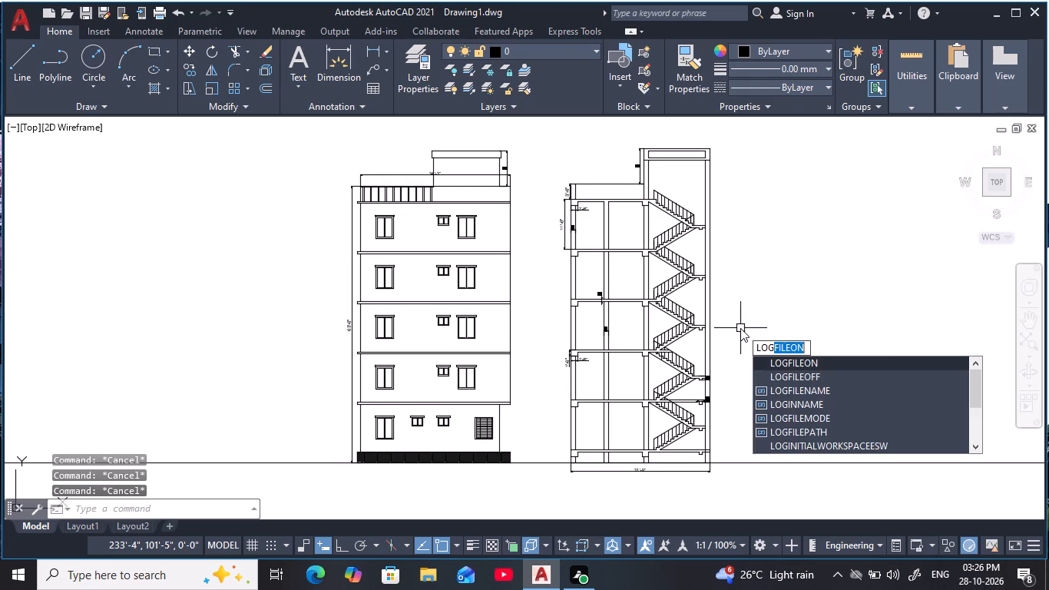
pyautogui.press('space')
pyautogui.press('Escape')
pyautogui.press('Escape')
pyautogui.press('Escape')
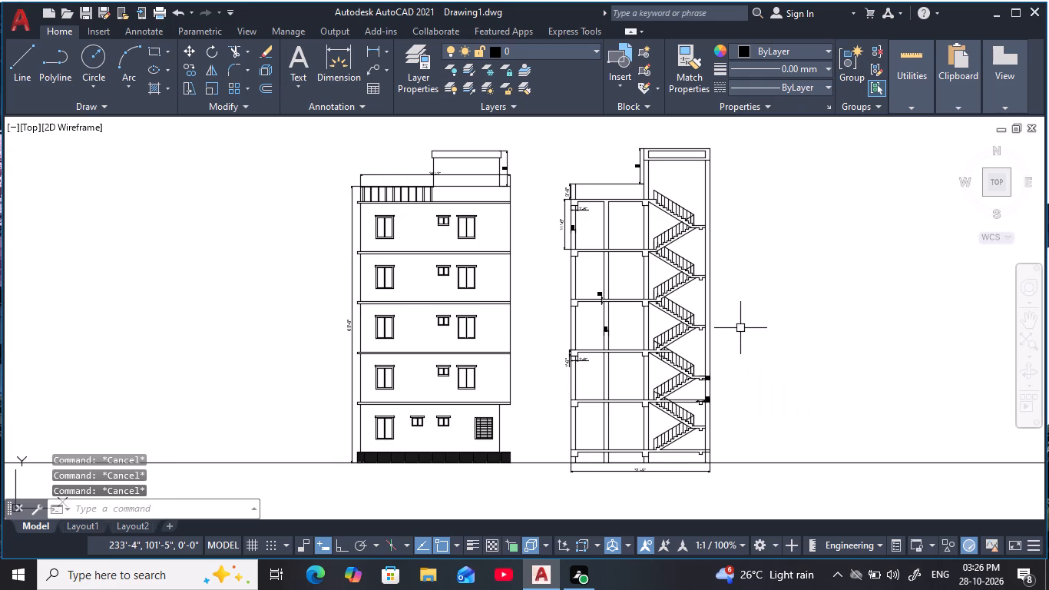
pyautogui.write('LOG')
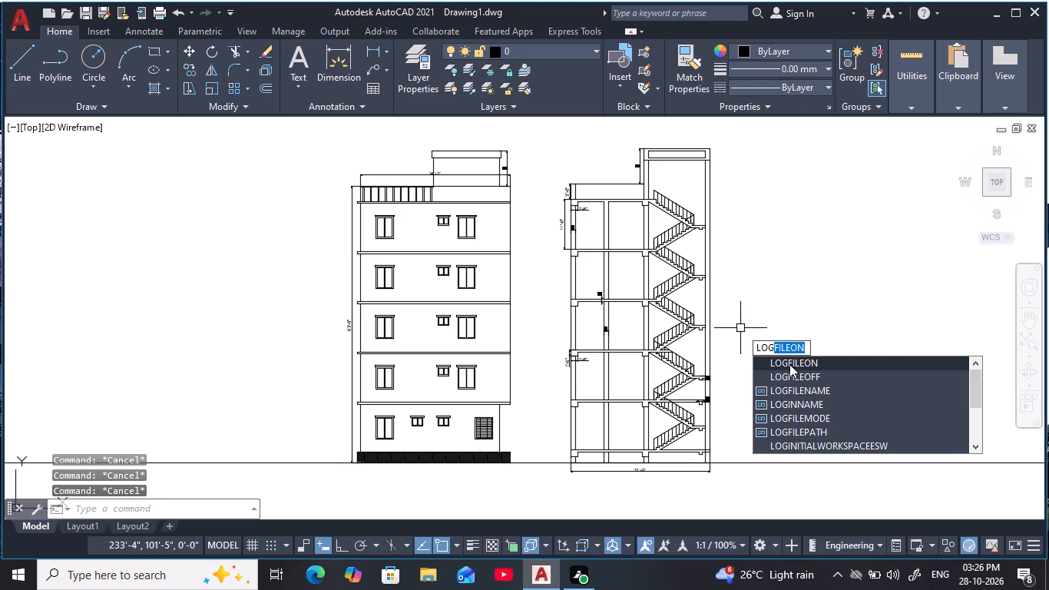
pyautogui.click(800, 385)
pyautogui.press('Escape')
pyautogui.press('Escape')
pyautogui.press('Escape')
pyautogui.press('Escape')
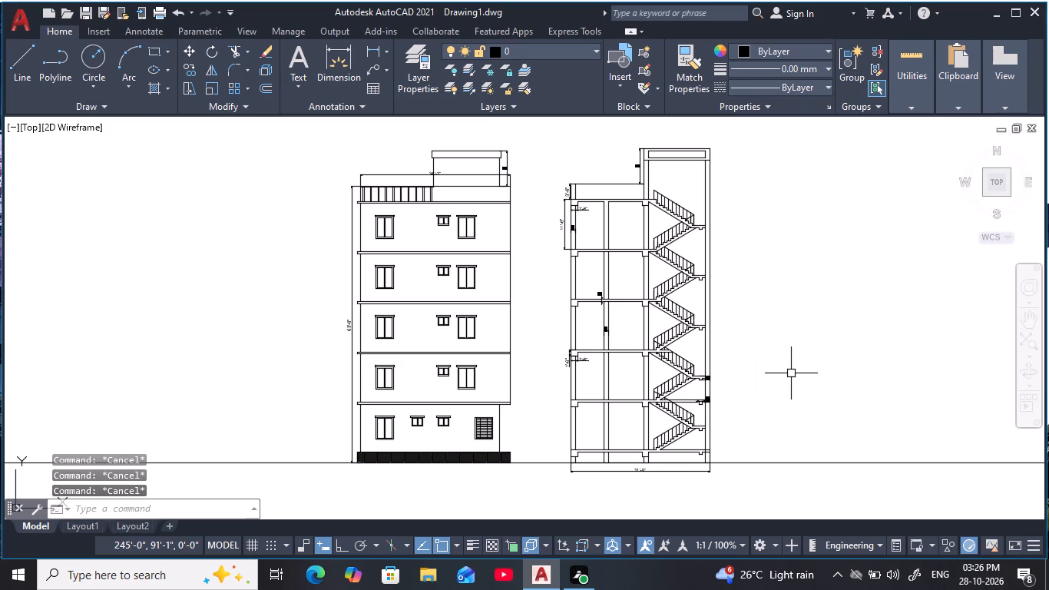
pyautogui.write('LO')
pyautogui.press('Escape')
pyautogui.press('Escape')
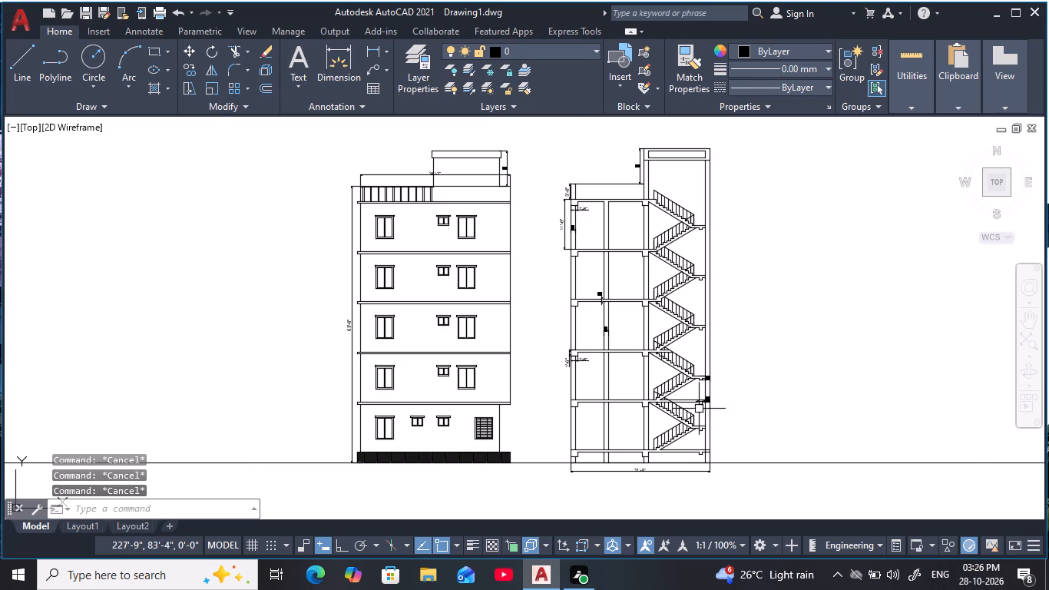
# Trim the floor slab's top and bottom lines between the descending flight's handrail and the small beam near the outer wall, using a fence.
pyautogui.scroll(3, 683, 413)
pyautogui.moveTo(683, 413); pyautogui.dragTo(647, 423, button='middle')
pyautogui.press('Escape')
pyautogui.press('Escape')
pyautogui.scroll(1, 673, 402)
pyautogui.press('Escape')
pyautogui.moveTo(673, 402); pyautogui.dragTo(636, 373, button='middle')
pyautogui.press('Escape')
pyautogui.press('Escape')
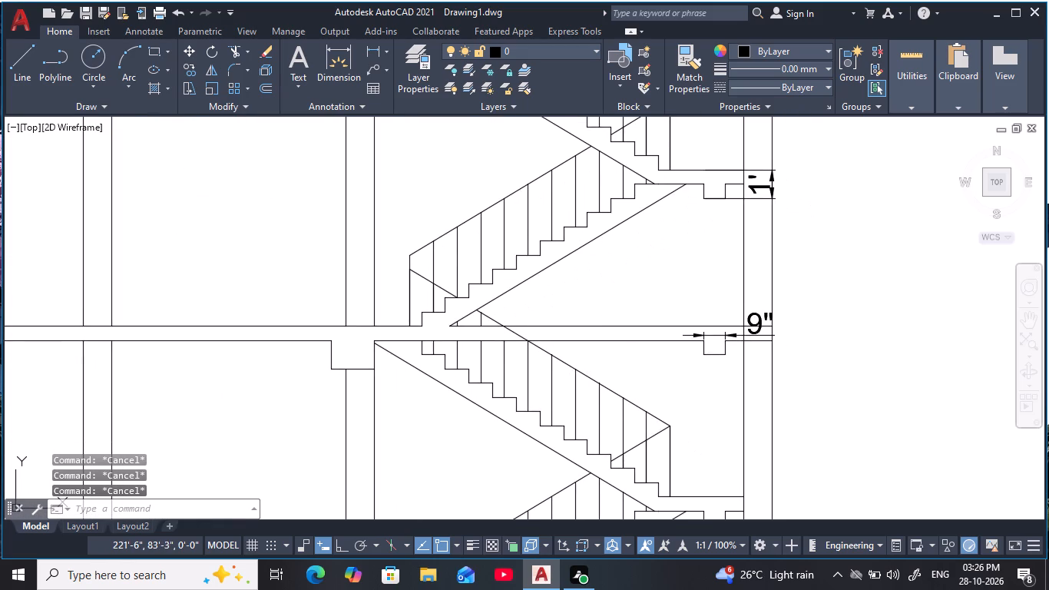
pyautogui.write('TR')
pyautogui.press('space')
pyautogui.moveTo(684, 360); pyautogui.dragTo(627, 288)
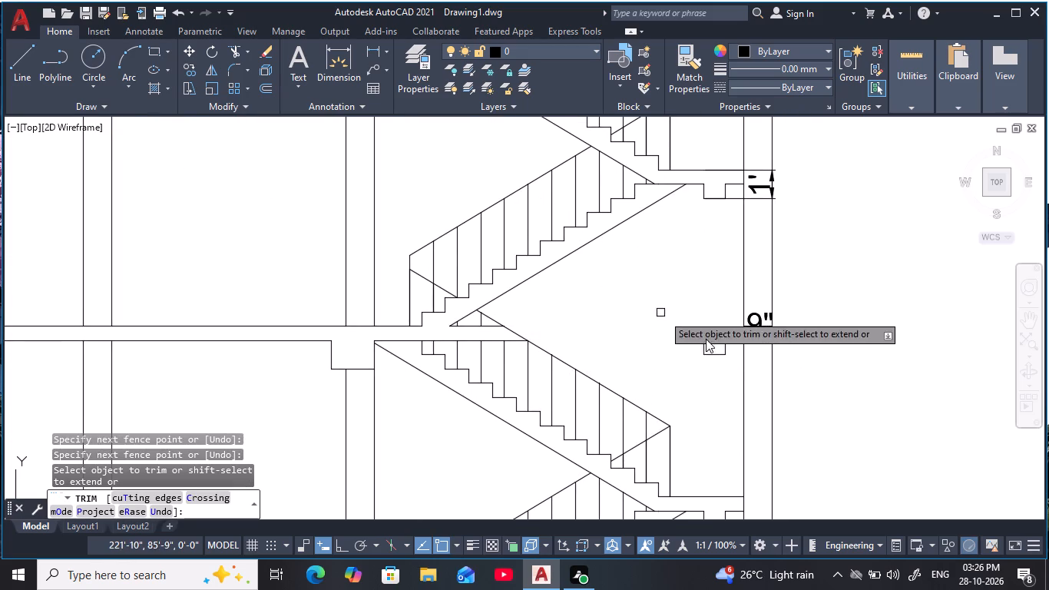
# Trim away the leftover small beam and its 9" width dimension at the floor slab, plus the two slab lines inside the outer wall.
pyautogui.scroll(2, 738, 350)
pyautogui.moveTo(737, 350); pyautogui.dragTo(638, 354)
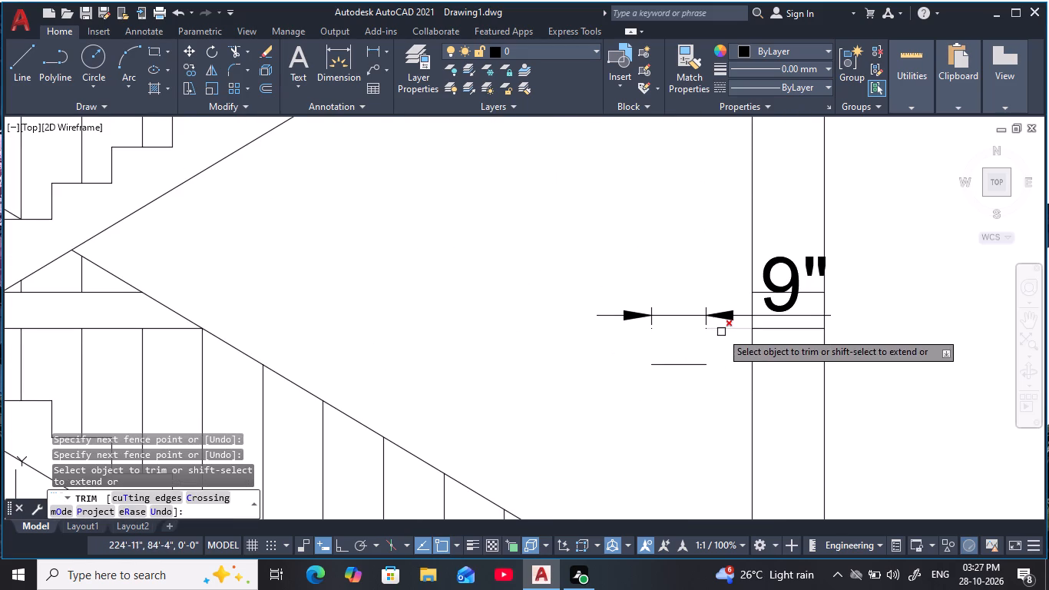
pyautogui.click(721, 331)
pyautogui.click(690, 367)
pyautogui.click(701, 317)
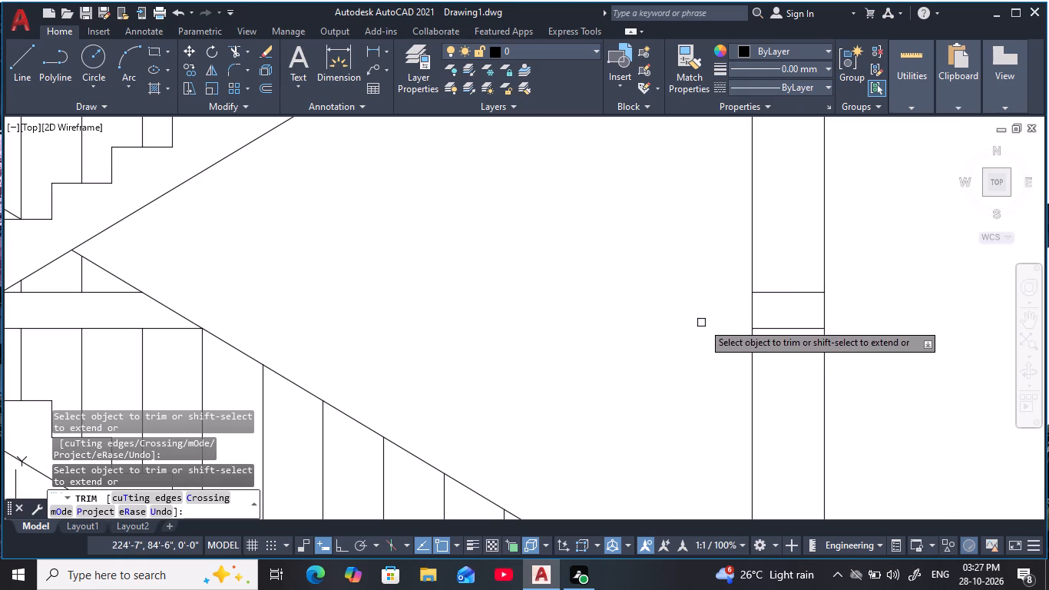
pyautogui.moveTo(788, 344); pyautogui.dragTo(783, 271)
pyautogui.scroll(-2, 554, 332)
pyautogui.moveTo(555, 332); pyautogui.dragTo(672, 346, button='middle')
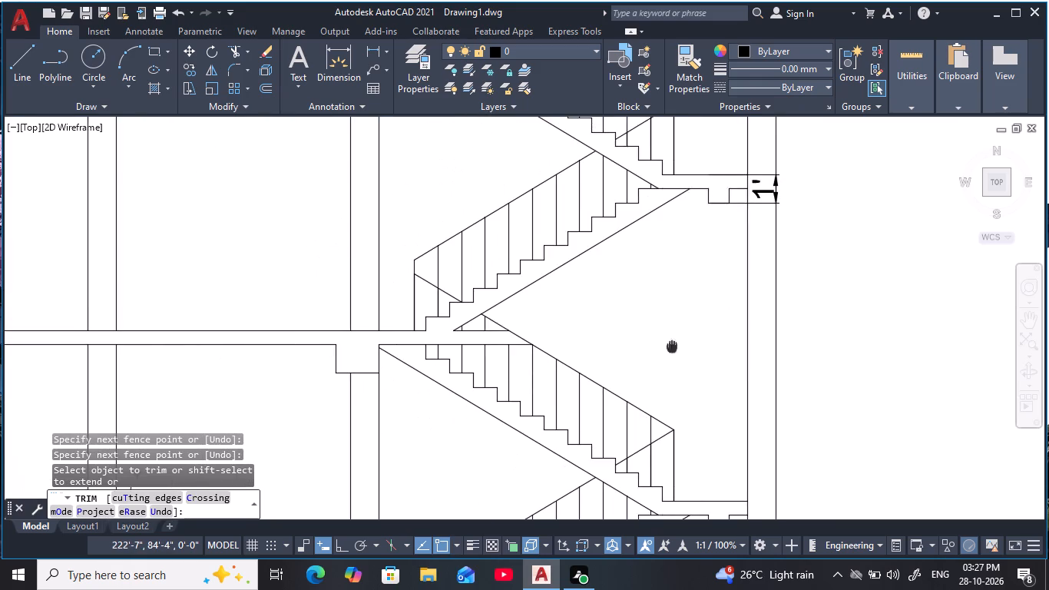
pyautogui.scroll(-1, 672, 346)
pyautogui.moveTo(672, 346); pyautogui.dragTo(623, 330, button='middle')
pyautogui.scroll(-3, 623, 330)
pyautogui.scroll(1, 626, 324)
pyautogui.moveTo(626, 324); pyautogui.dragTo(625, 343, button='middle')
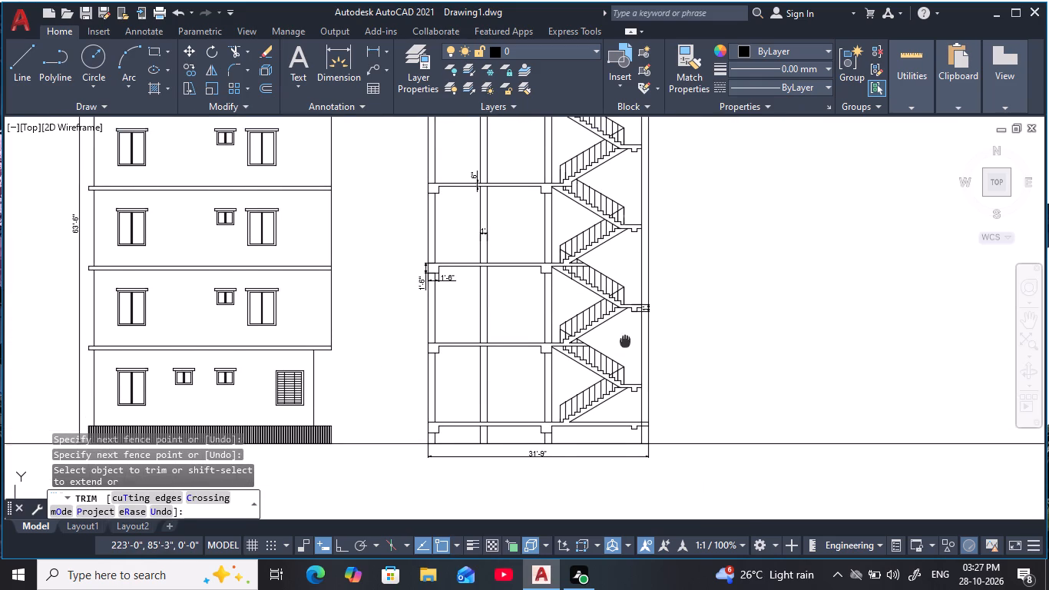
pyautogui.moveTo(625, 343); pyautogui.dragTo(625, 343, button='middle')
pyautogui.press('Escape')
pyautogui.press('Escape')
pyautogui.press('Escape')
# Examine the trimmed staircase bay at floor level and the whole section beside the elevation.
pyautogui.middleClick(624, 346)
pyautogui.scroll(2, 624, 346)
pyautogui.press('Escape')
pyautogui.press('Escape')
pyautogui.moveTo(619, 340); pyautogui.dragTo(574, 333, button='middle')
pyautogui.press('Escape')
pyautogui.scroll(1, 579, 333)
pyautogui.press('Escape')
pyautogui.press('Escape')
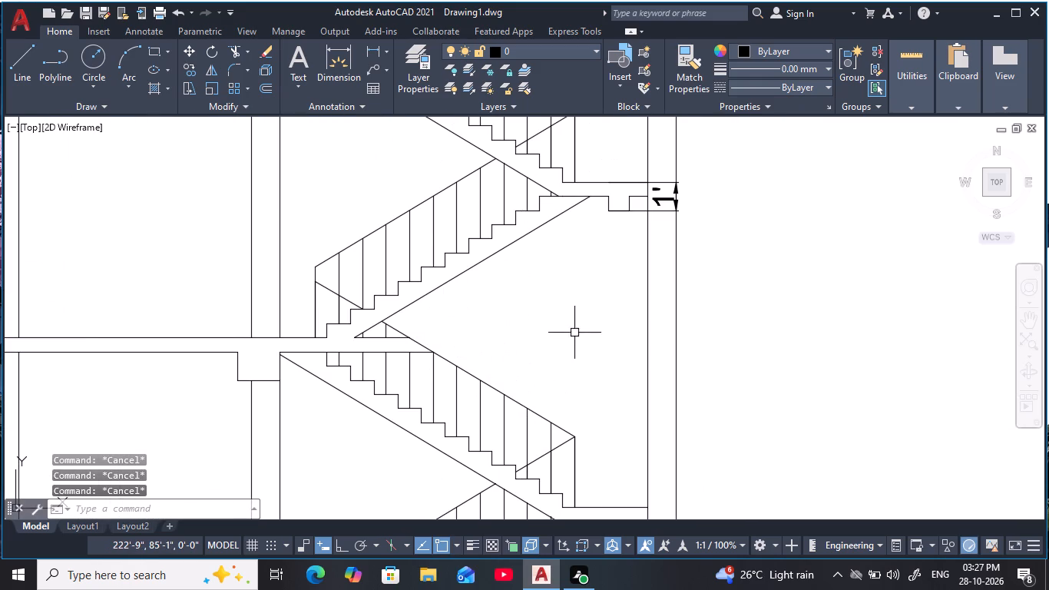
pyautogui.press('Escape')
pyautogui.press('Escape')
pyautogui.scroll(-3, 586, 329)
pyautogui.moveTo(591, 331); pyautogui.dragTo(637, 365, button='middle')
pyautogui.press('Escape')
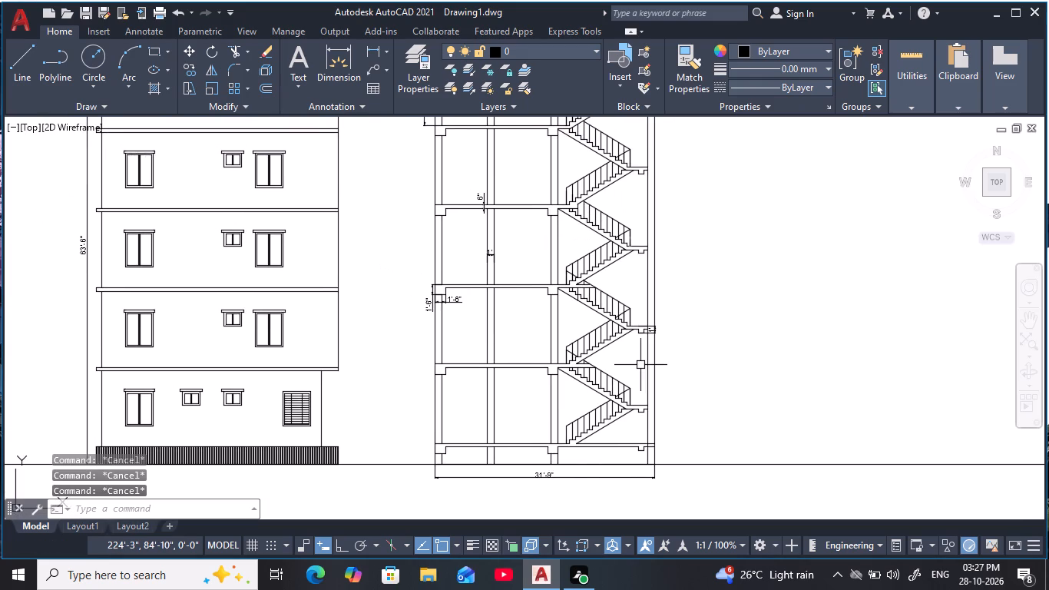
pyautogui.press('Escape')
pyautogui.moveTo(635, 369); pyautogui.dragTo(638, 406, button='middle')
pyautogui.scroll(-1, 637, 405)
pyautogui.press('Escape')
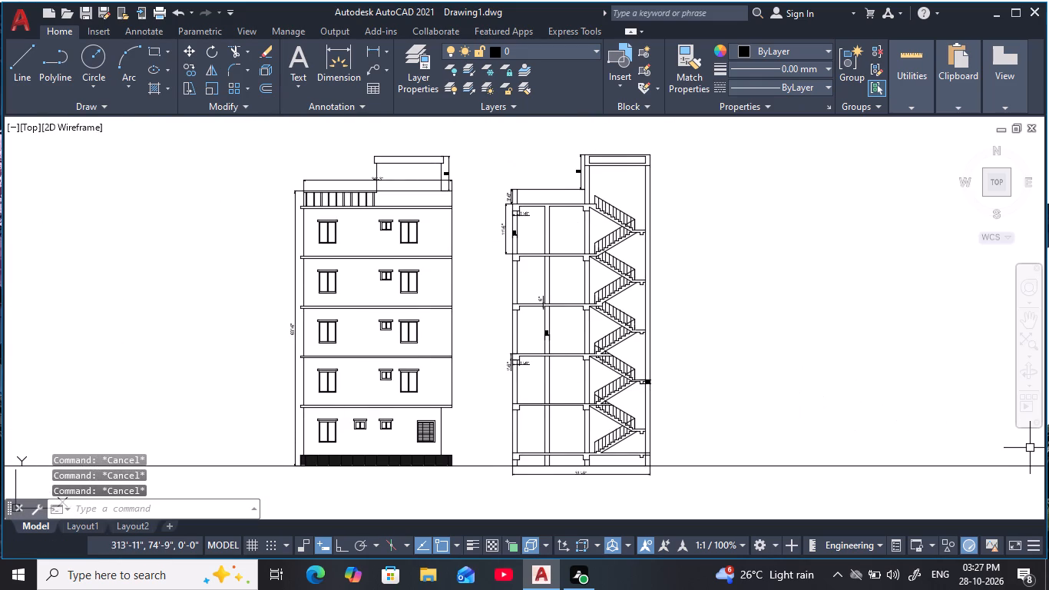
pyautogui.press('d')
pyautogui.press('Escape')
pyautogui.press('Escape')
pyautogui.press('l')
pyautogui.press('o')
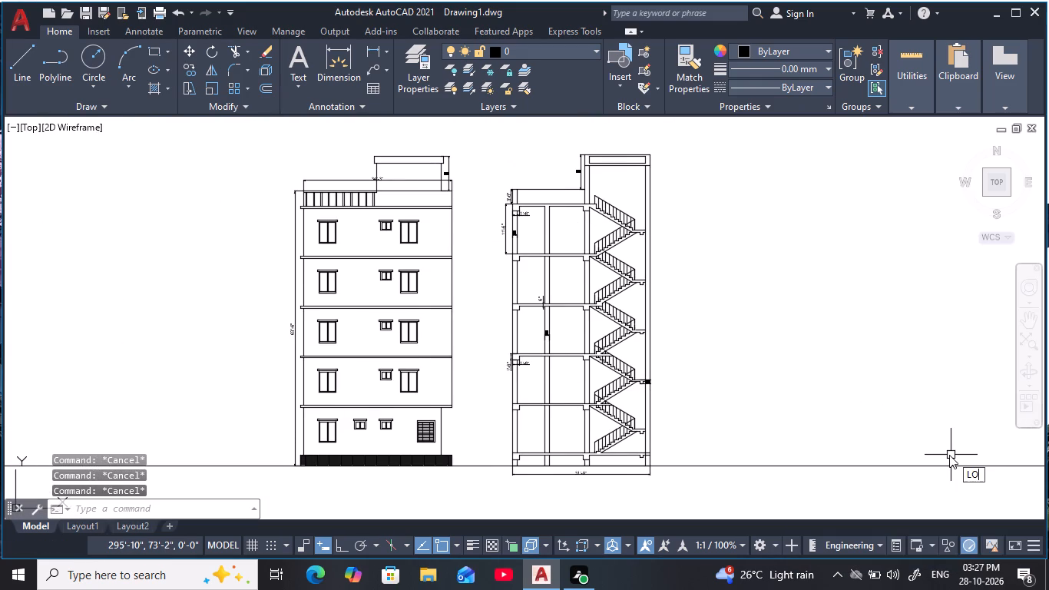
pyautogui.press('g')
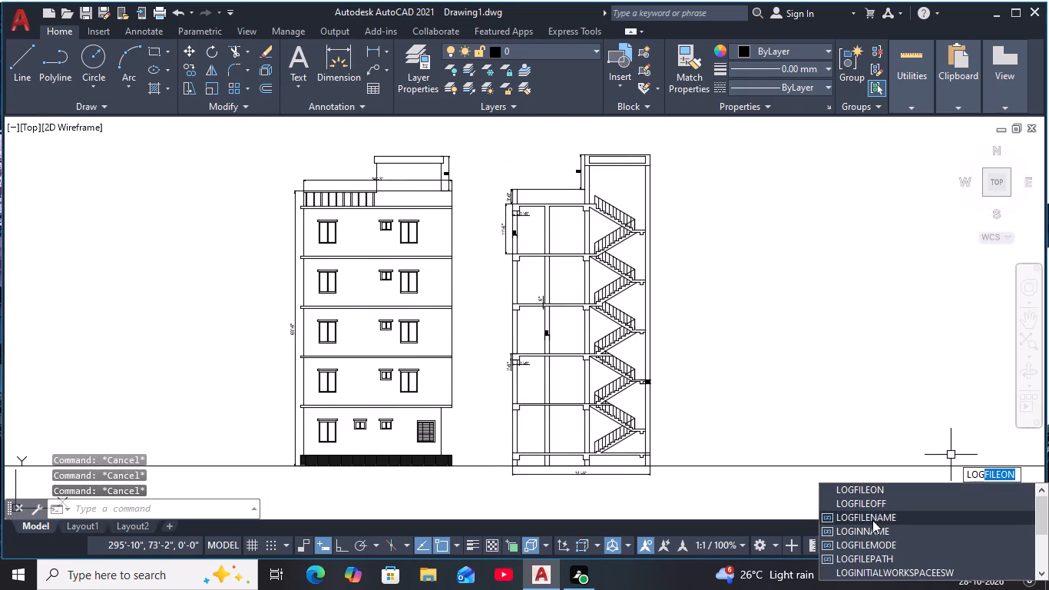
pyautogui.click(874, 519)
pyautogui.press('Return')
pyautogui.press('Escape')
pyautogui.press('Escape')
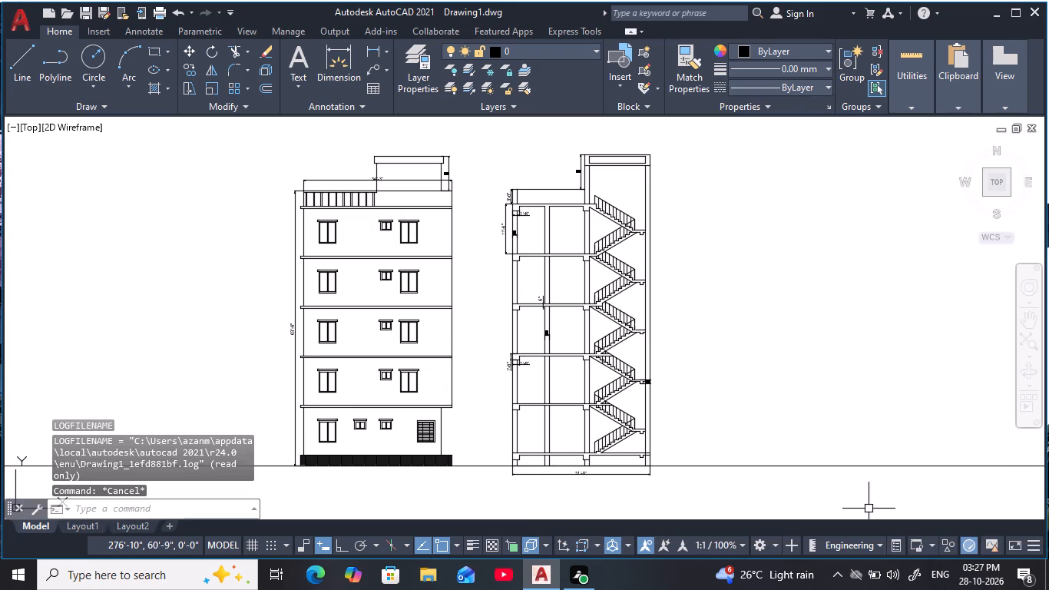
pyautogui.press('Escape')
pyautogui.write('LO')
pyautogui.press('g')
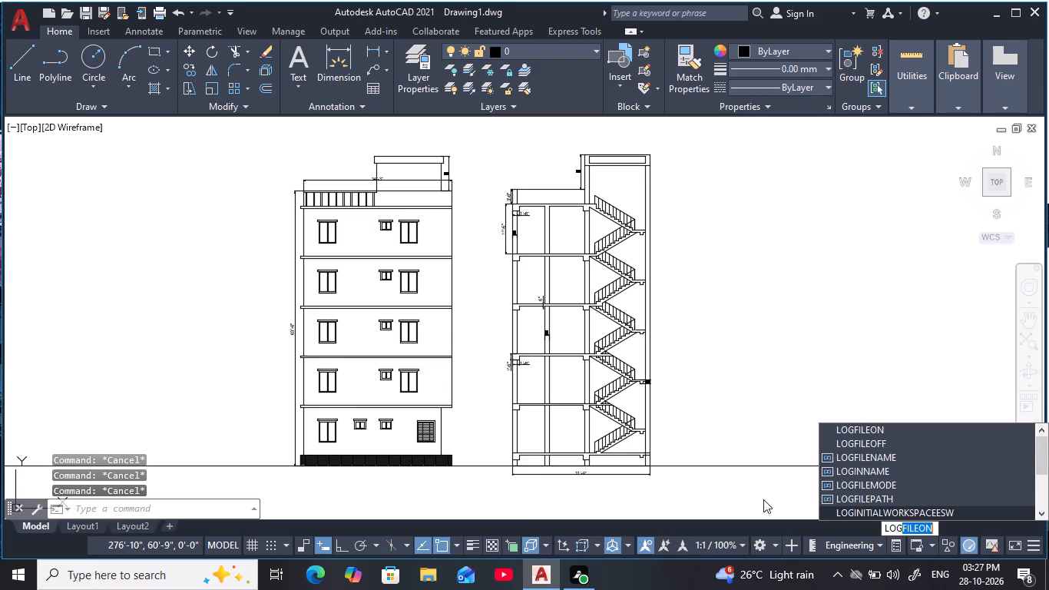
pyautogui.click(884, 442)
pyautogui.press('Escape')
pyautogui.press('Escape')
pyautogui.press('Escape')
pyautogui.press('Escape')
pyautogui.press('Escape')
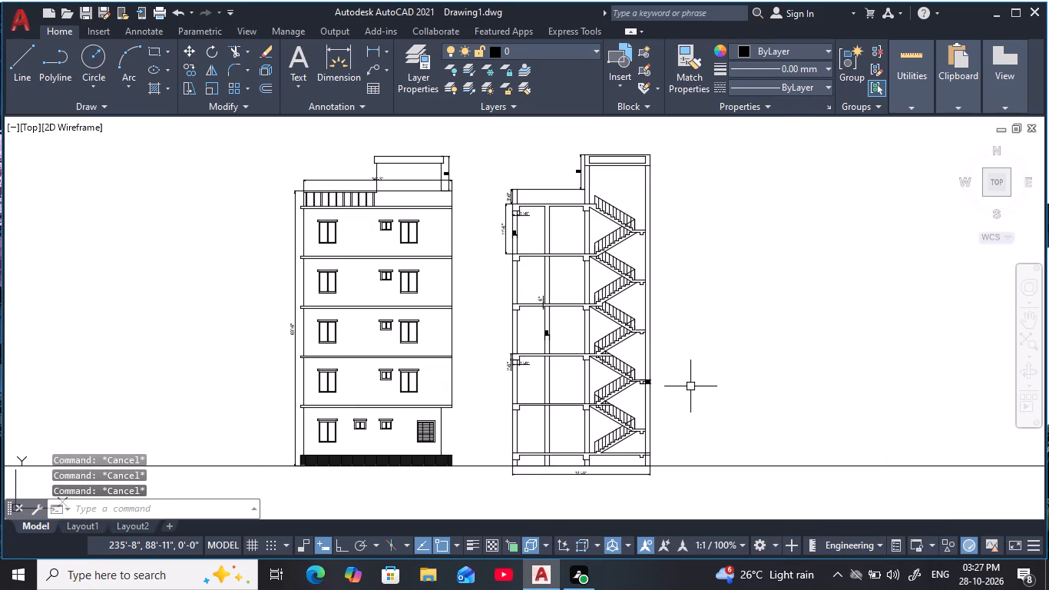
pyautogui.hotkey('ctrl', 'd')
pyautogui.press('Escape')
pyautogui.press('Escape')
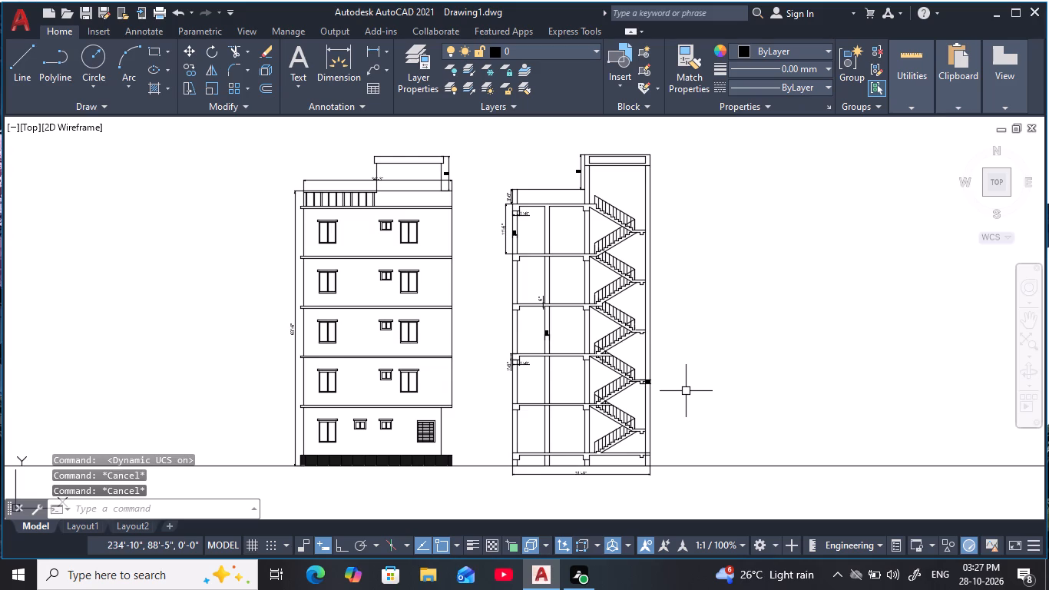
# Save the drawing in Documents under the name SECTION AND ELEVATION as an AutoCAD 2018 drawing.
pyautogui.hotkey('ctrl', 's')
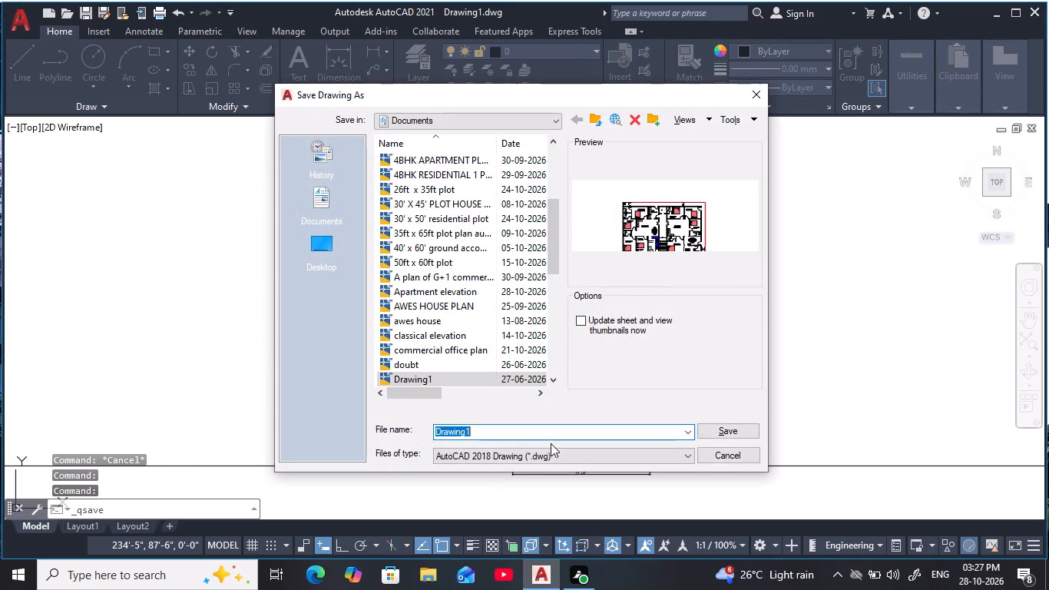
pyautogui.press('BackSpace')
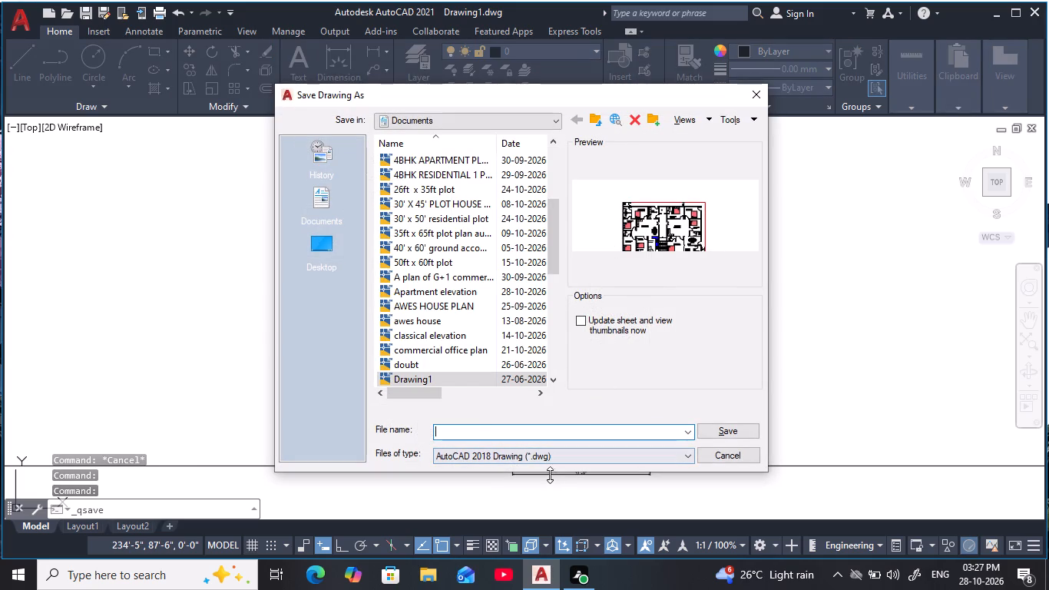
pyautogui.press('BackSpace')
pyautogui.press('BackSpace')
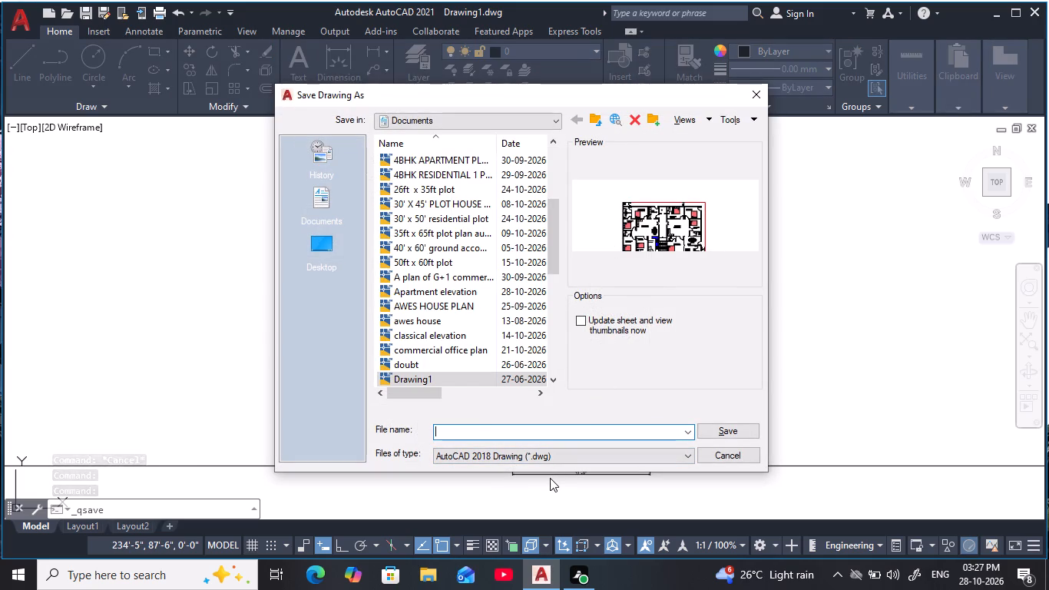
pyautogui.write('SECTI')
pyautogui.write('ON')
pyautogui.press('space')
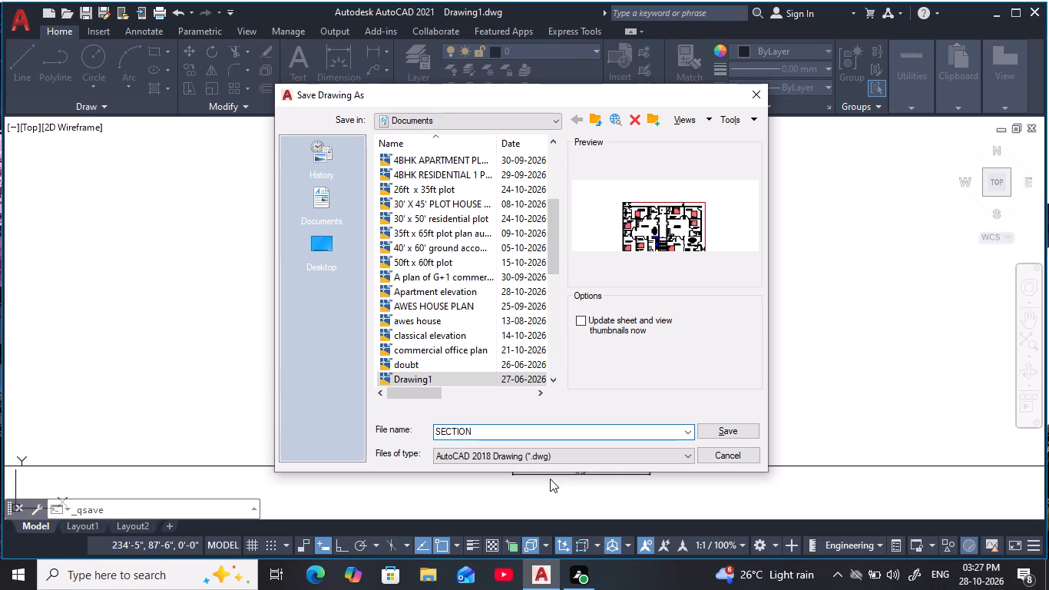
pyautogui.write('AND EL')
pyautogui.press('e')
pyautogui.write('VATI')
pyautogui.write('ON')
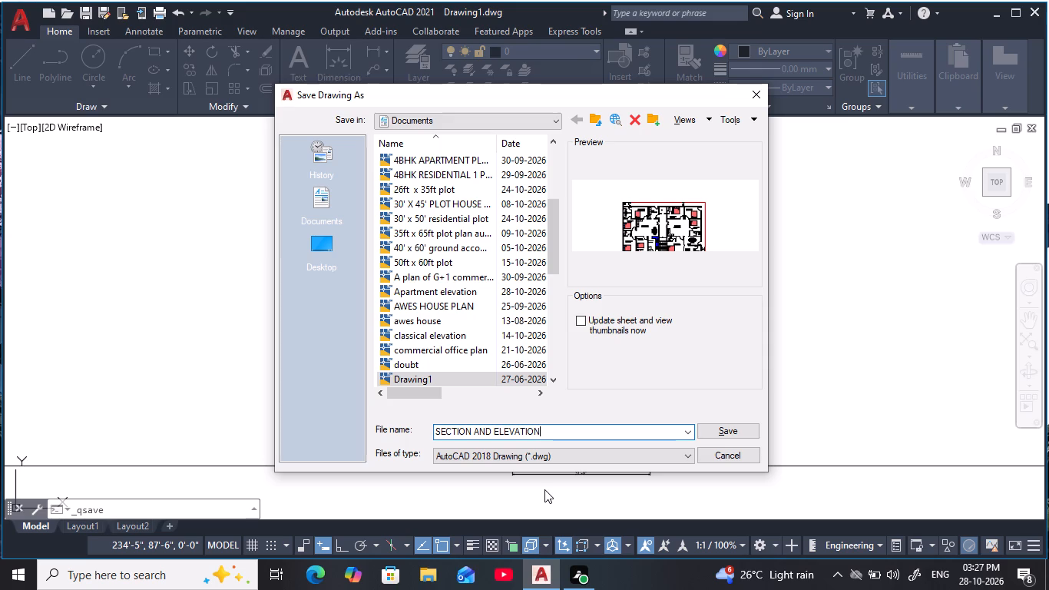
pyautogui.click(741, 432)
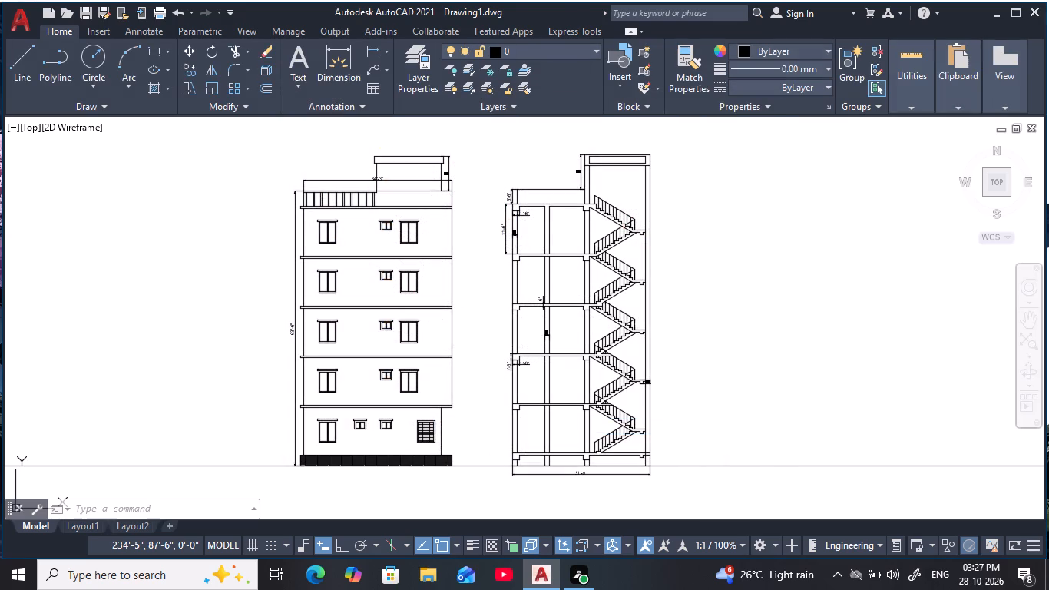
pyautogui.press('Escape')
pyautogui.press('Escape')
pyautogui.press('Escape')
pyautogui.press('Escape')
pyautogui.press('Escape')
pyautogui.press('Escape')
pyautogui.press('Escape')
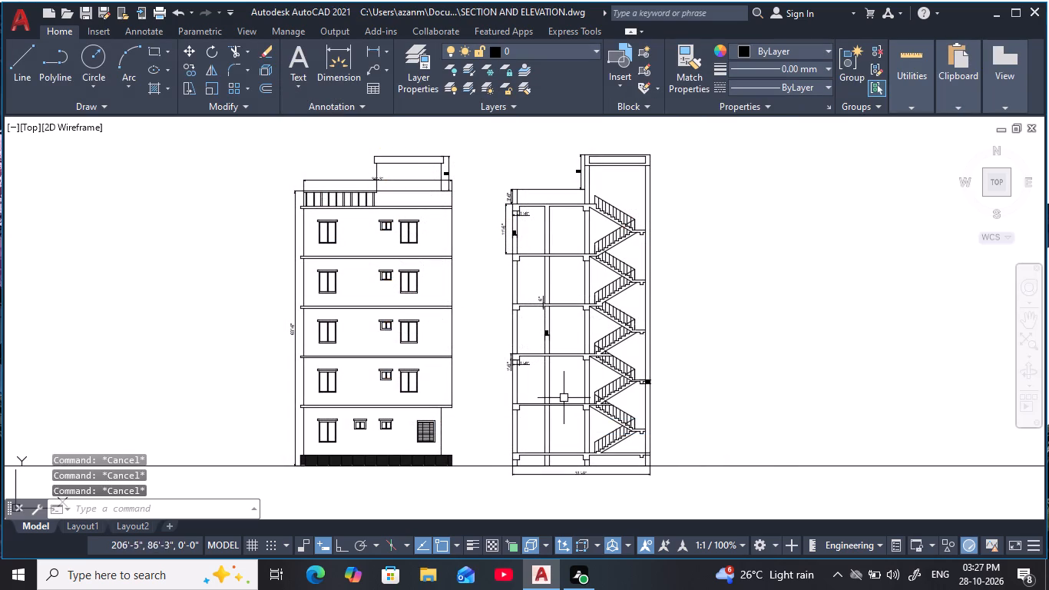
# Plot a window around both drawings to a PDF in Documents with DWG To PDF.pc3, centred on the sheet in landscape orientation.
pyautogui.click(154, 8)
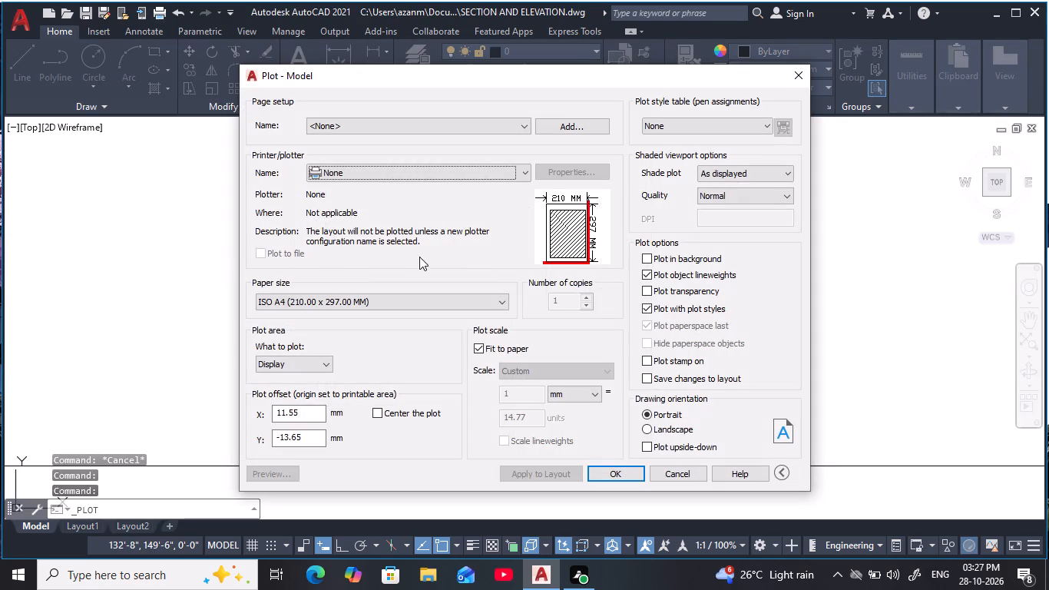
pyautogui.click(452, 179)
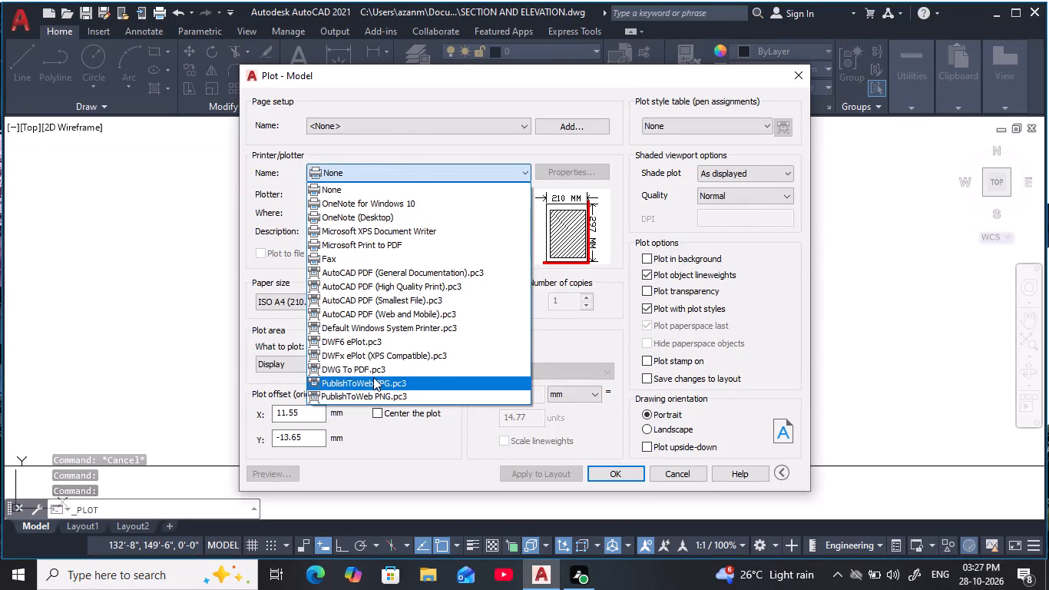
pyautogui.click(373, 374)
pyautogui.click(303, 370)
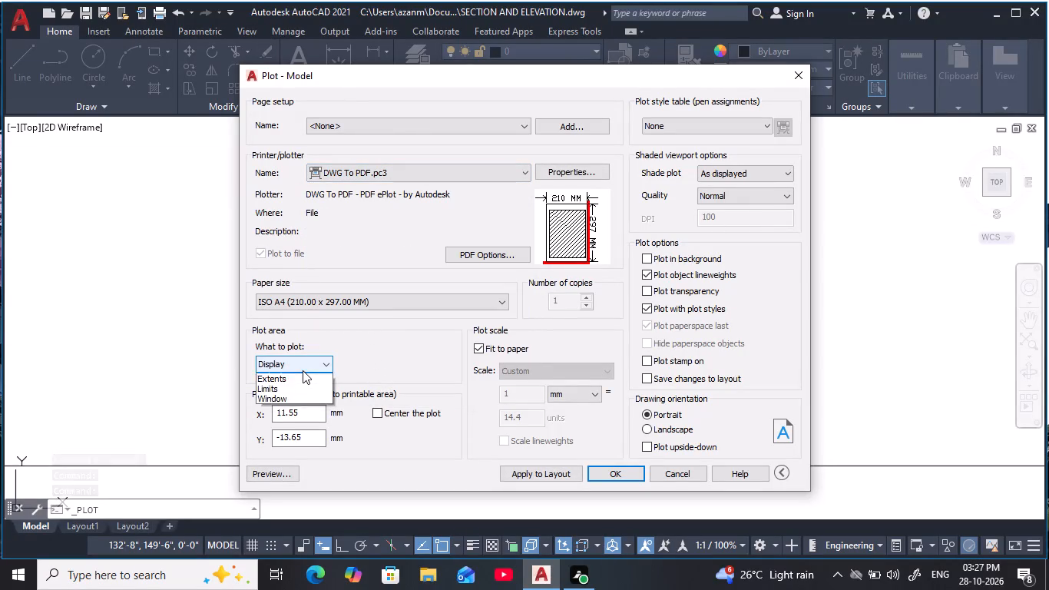
pyautogui.click(296, 403)
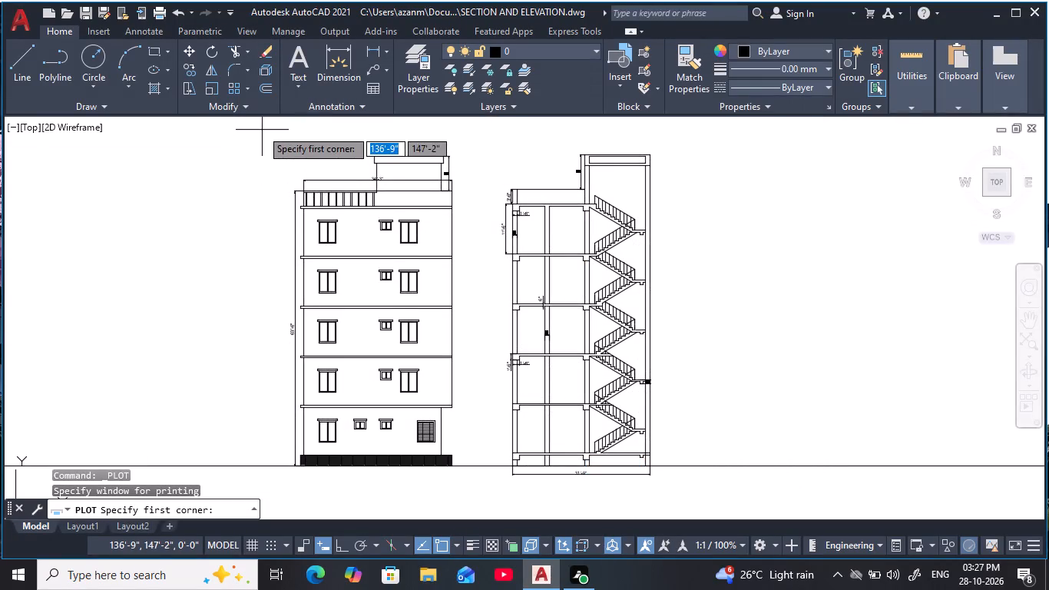
pyautogui.click(278, 137)
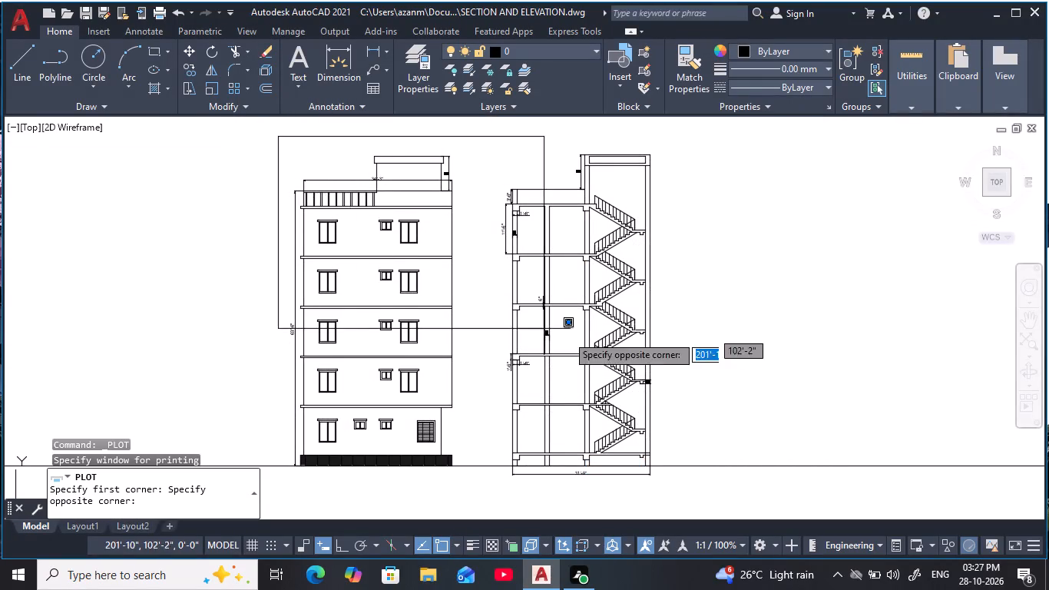
pyautogui.click(663, 492)
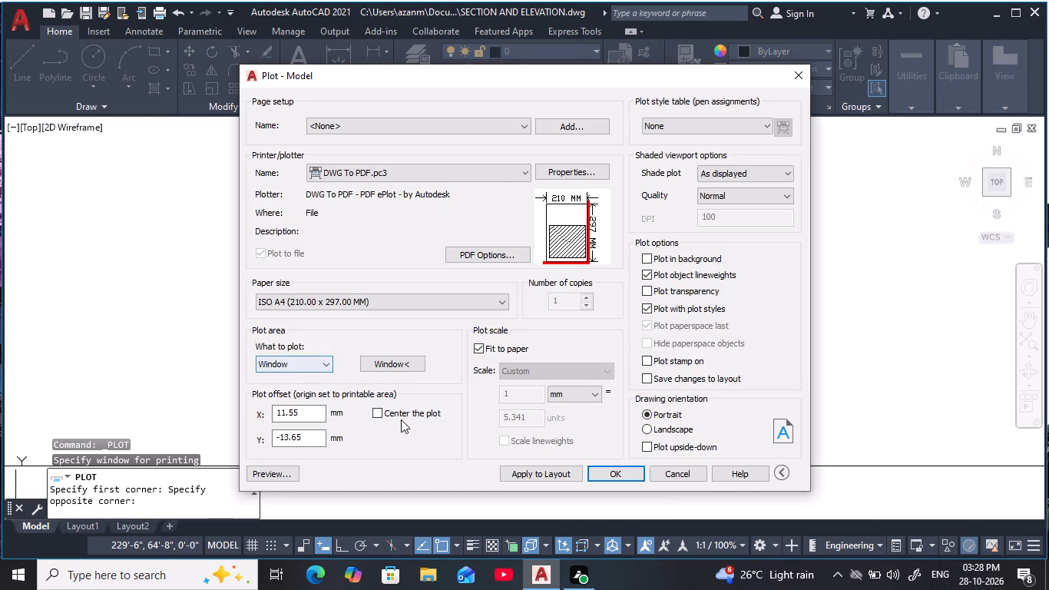
pyautogui.click(381, 414)
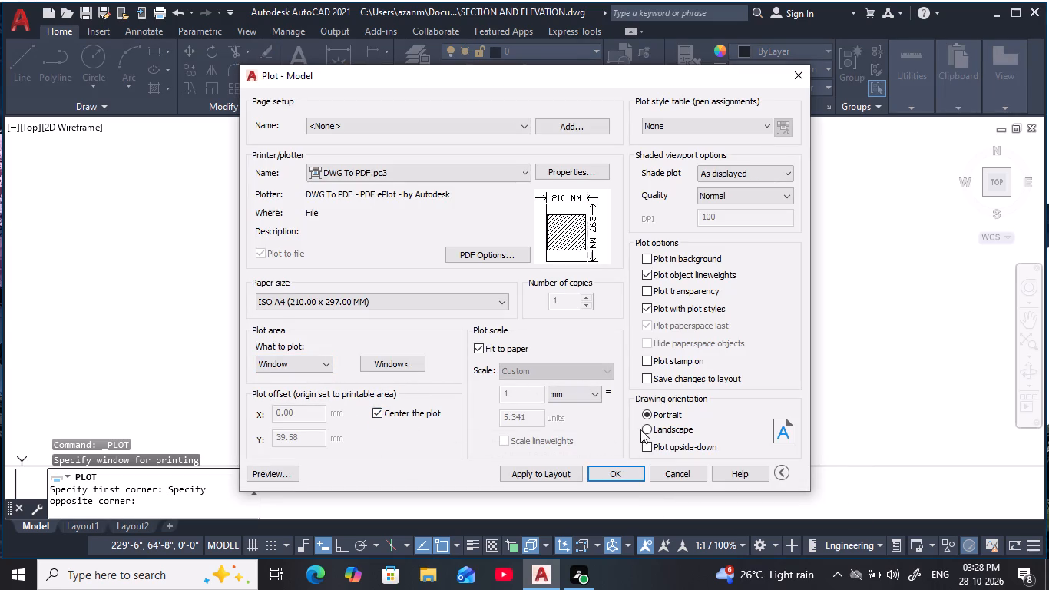
pyautogui.click(644, 428)
pyautogui.click(623, 471)
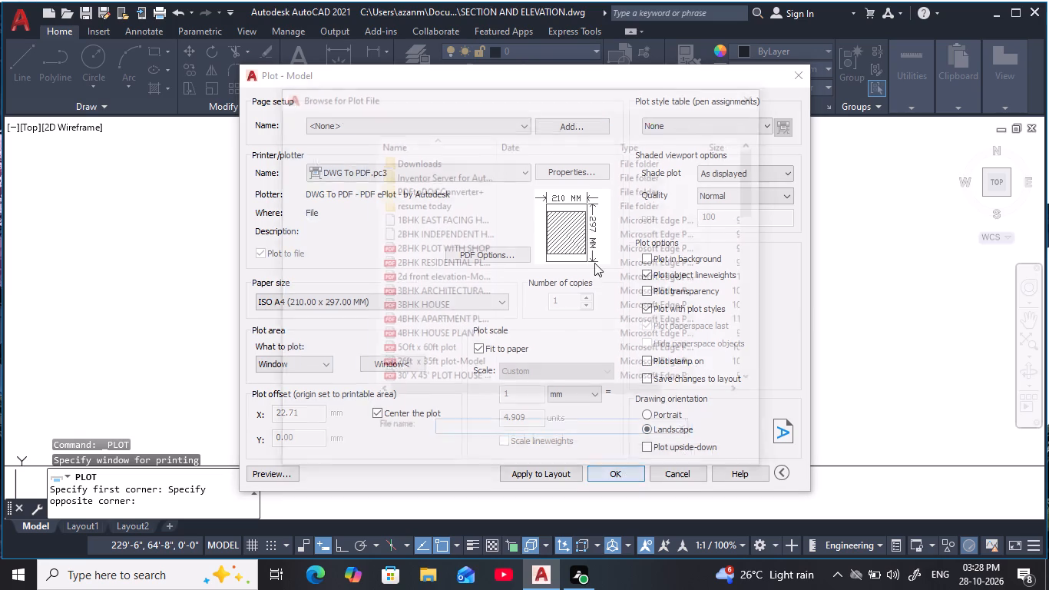
pyautogui.click(733, 436)
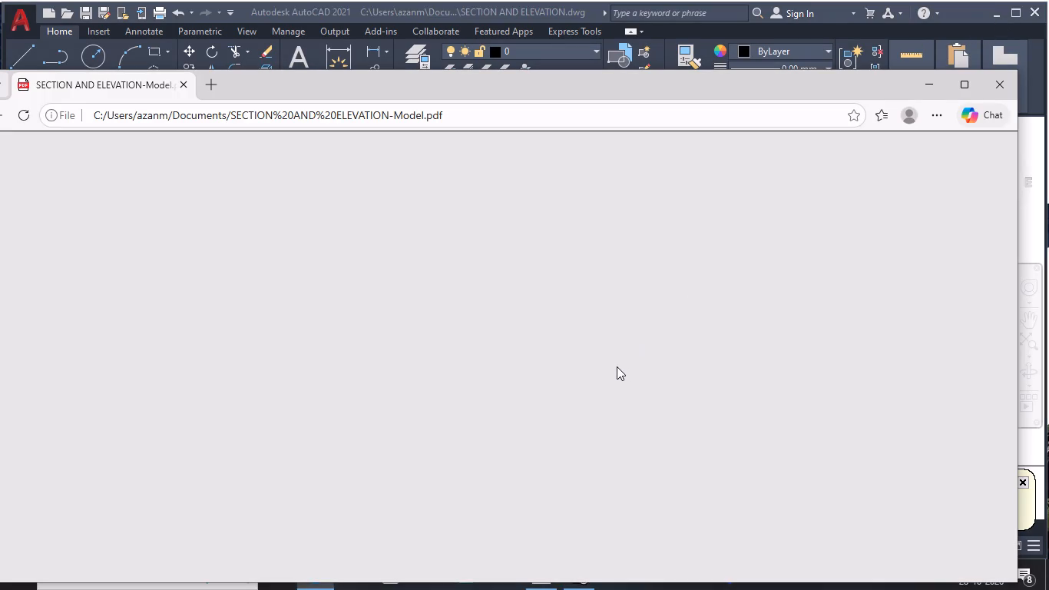
# Look through the plotted PDF of the elevation and section in Microsoft Edge and close it.
pyautogui.scroll(-4, 606, 379)
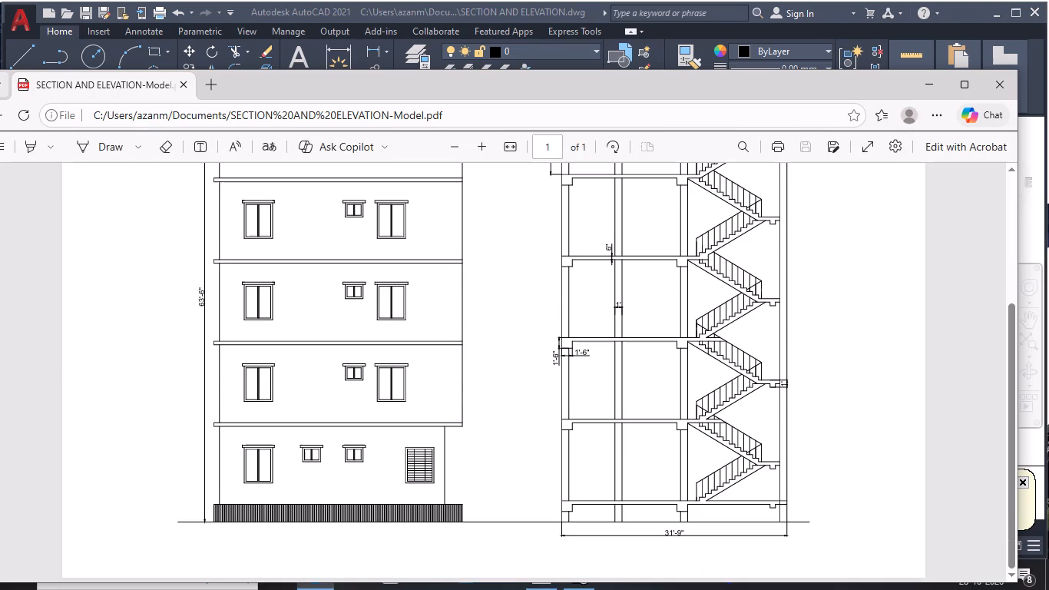
pyautogui.scroll(-1, 606, 380)
pyautogui.click(996, 83)
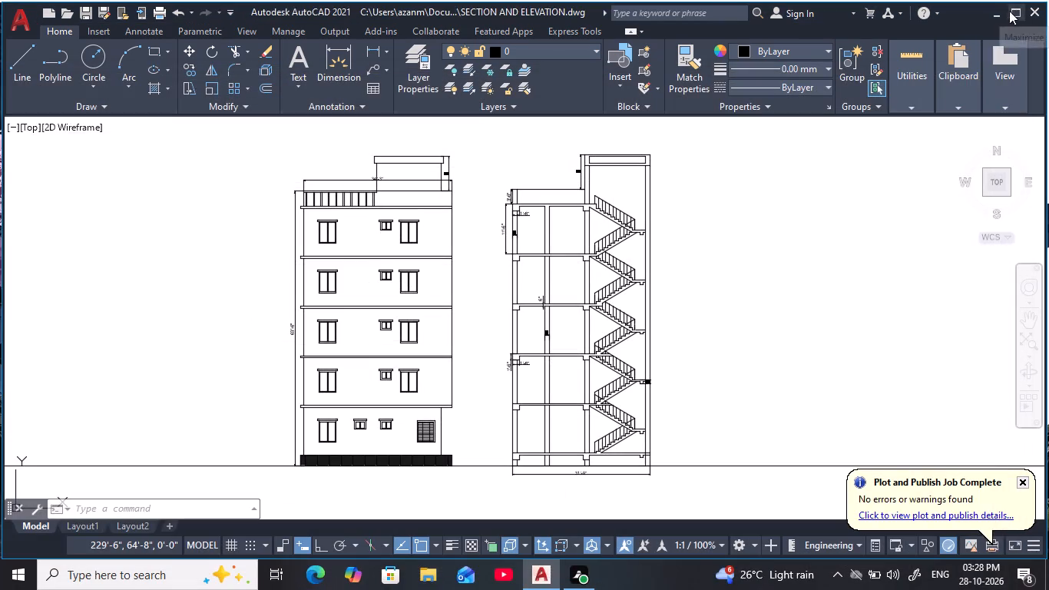